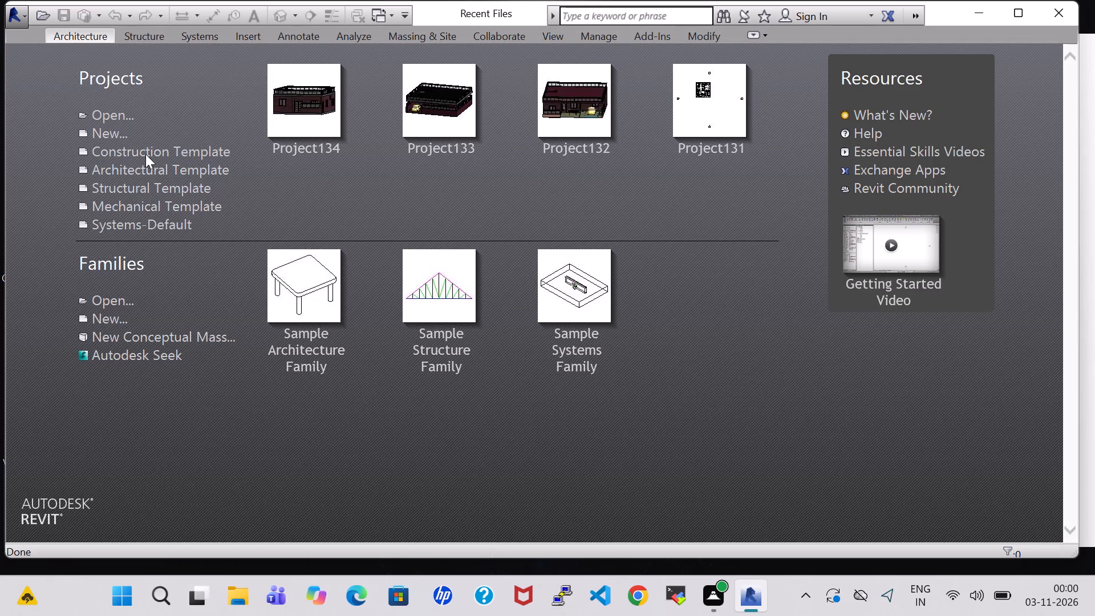
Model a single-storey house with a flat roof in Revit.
Create a new project from the Architectural Template.
{"action": "left_click", "coordinate": [103, 131]}
{"action": "left_click", "coordinate": [518, 252]}
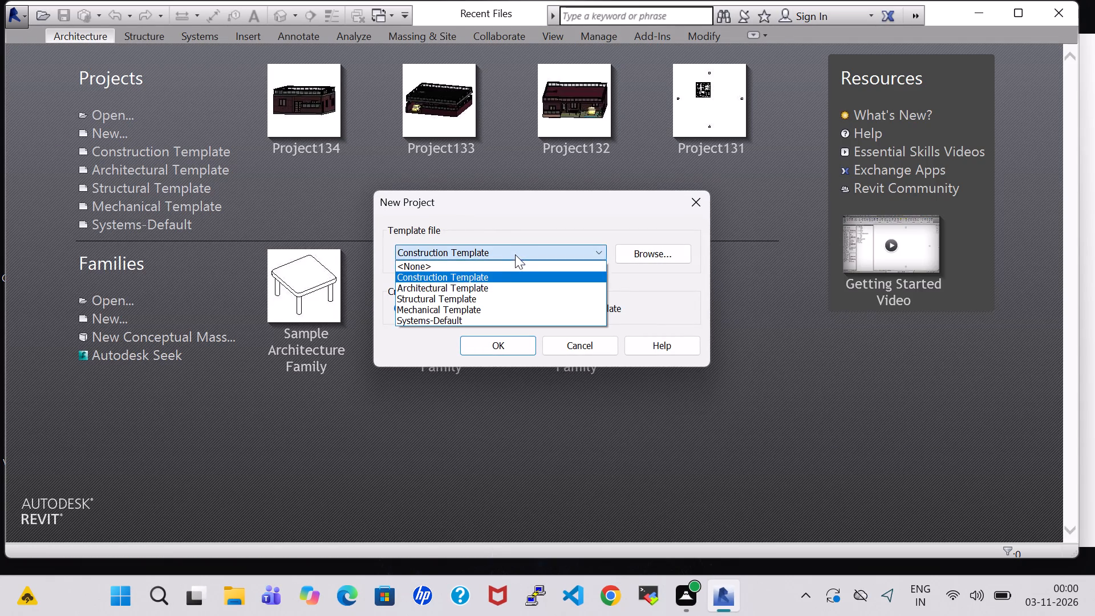
{"action": "left_click", "coordinate": [493, 294]}
{"action": "left_click", "coordinate": [500, 256]}
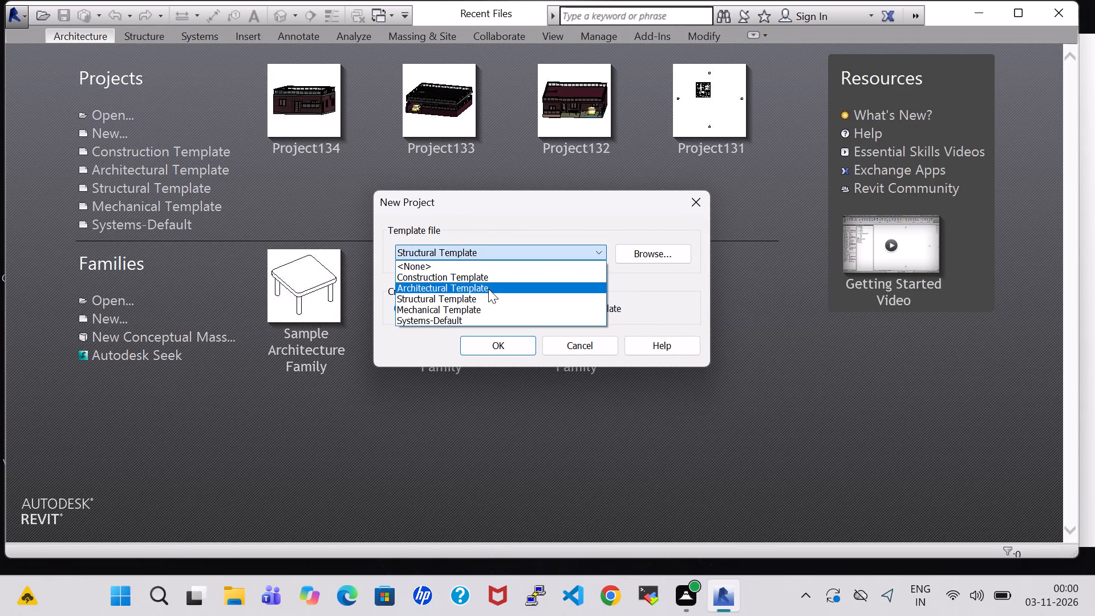
{"action": "left_click", "coordinate": [488, 289]}
{"action": "left_click", "coordinate": [492, 341]}
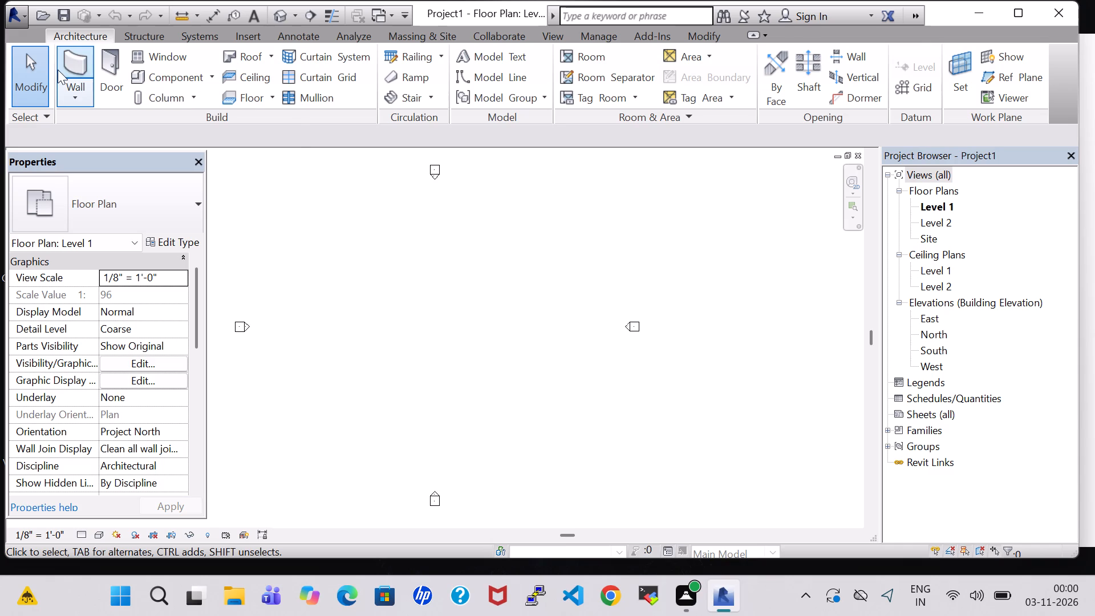
Draw a closed rectangle of exterior walls on Level 1, 30' wide by 64' long, with an unconnected height of 10'.
{"action": "left_click", "coordinate": [84, 55]}
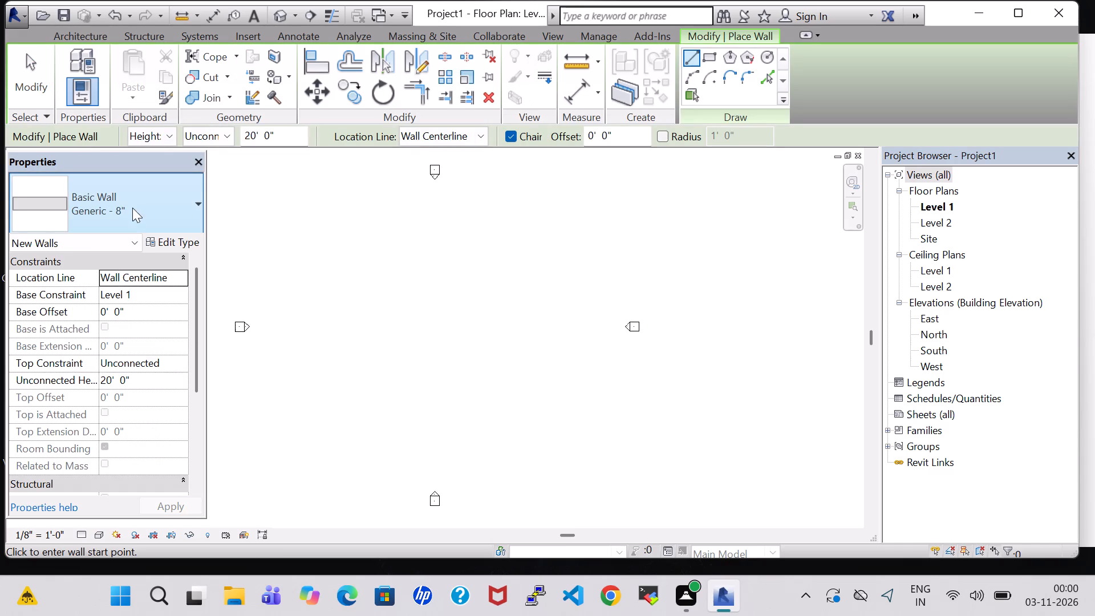
{"action": "left_click", "coordinate": [249, 139]}
{"action": "key", "text": "BackSpace"}
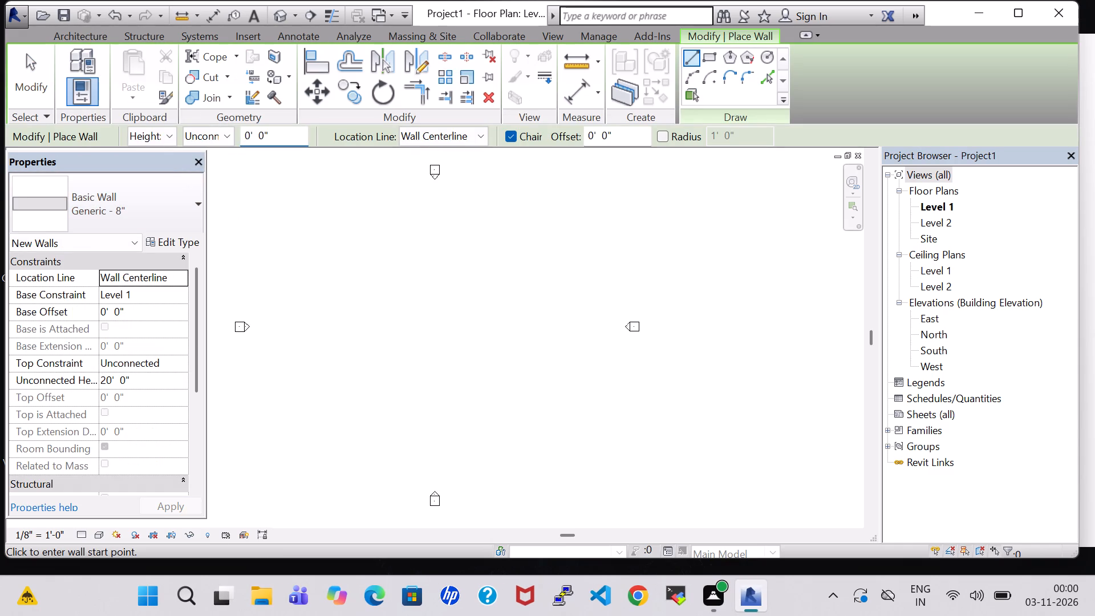
{"action": "key", "text": "1"}
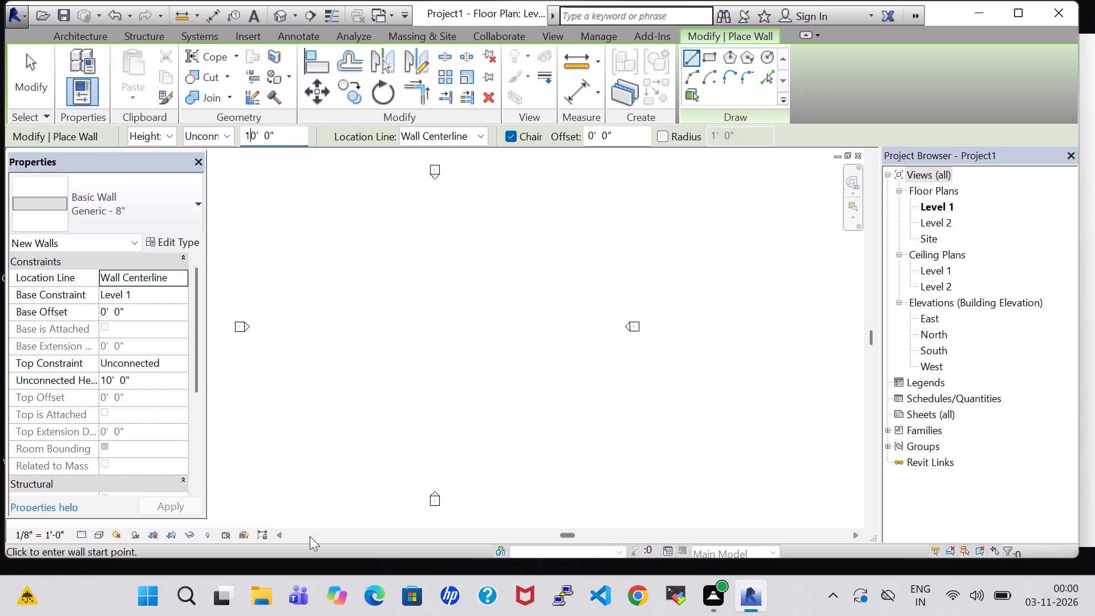
{"action": "left_click", "coordinate": [277, 534]}
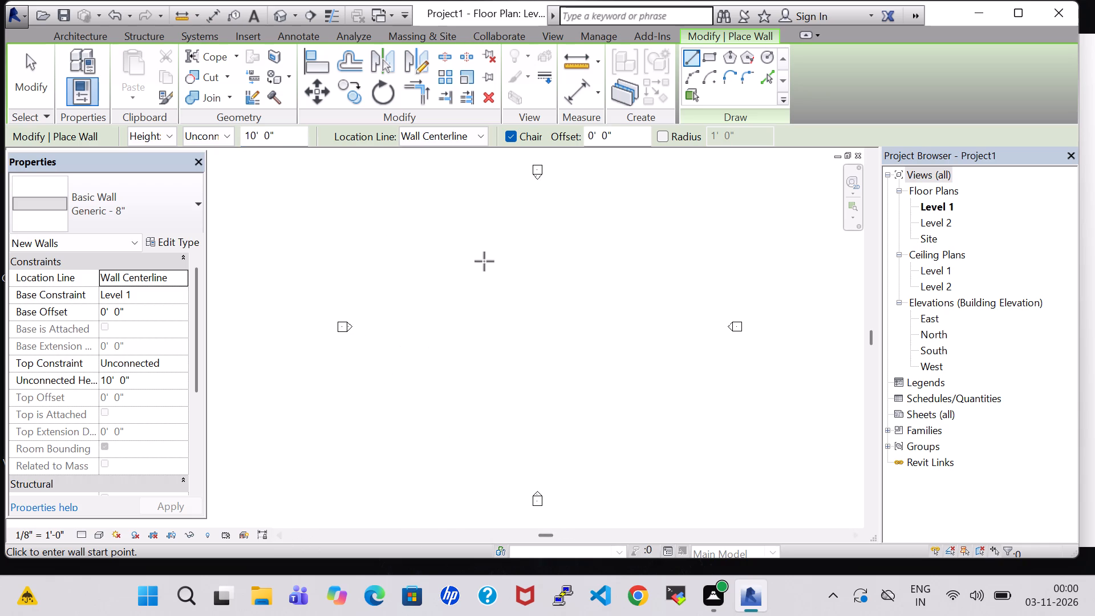
{"action": "left_click", "coordinate": [457, 236]}
{"action": "type", "text": "30'"}
{"action": "key", "text": "Return"}
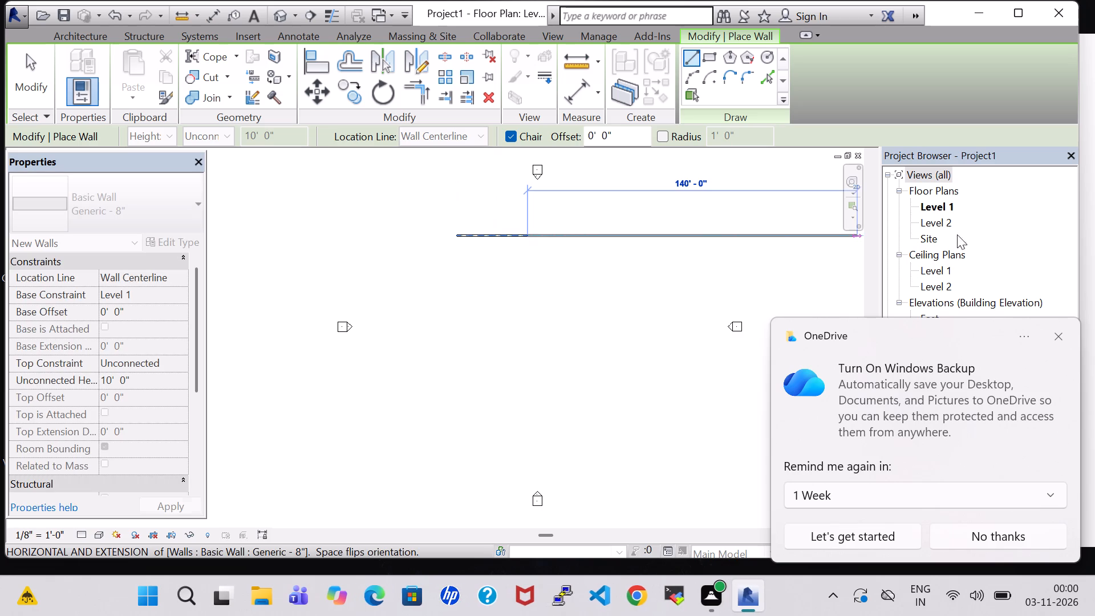
{"action": "left_click", "coordinate": [1060, 338]}
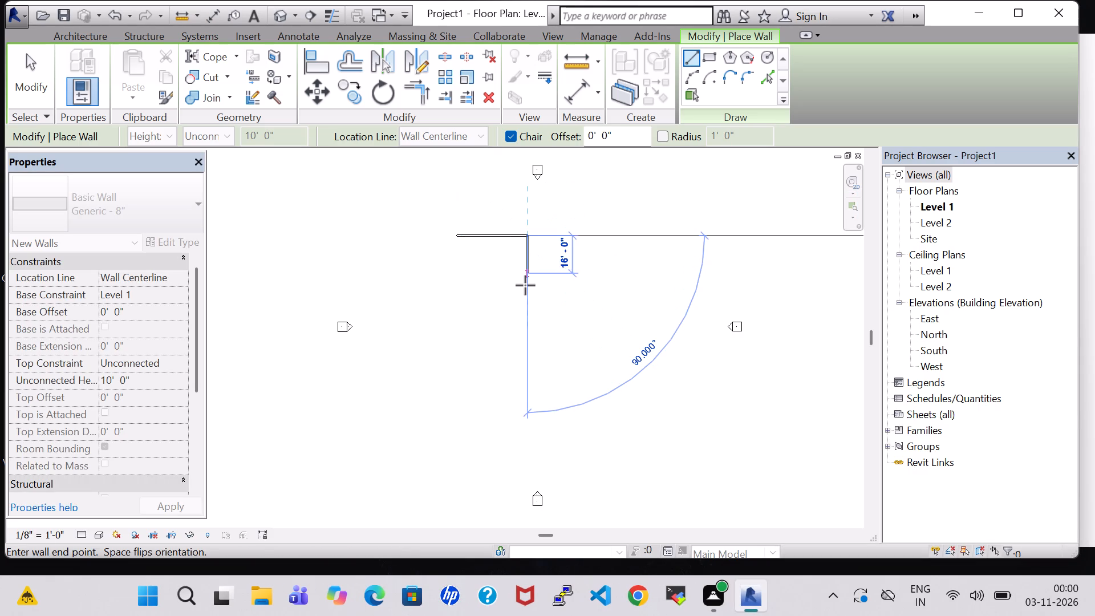
{"action": "type", "text": "64'"}
{"action": "key", "text": "Return"}
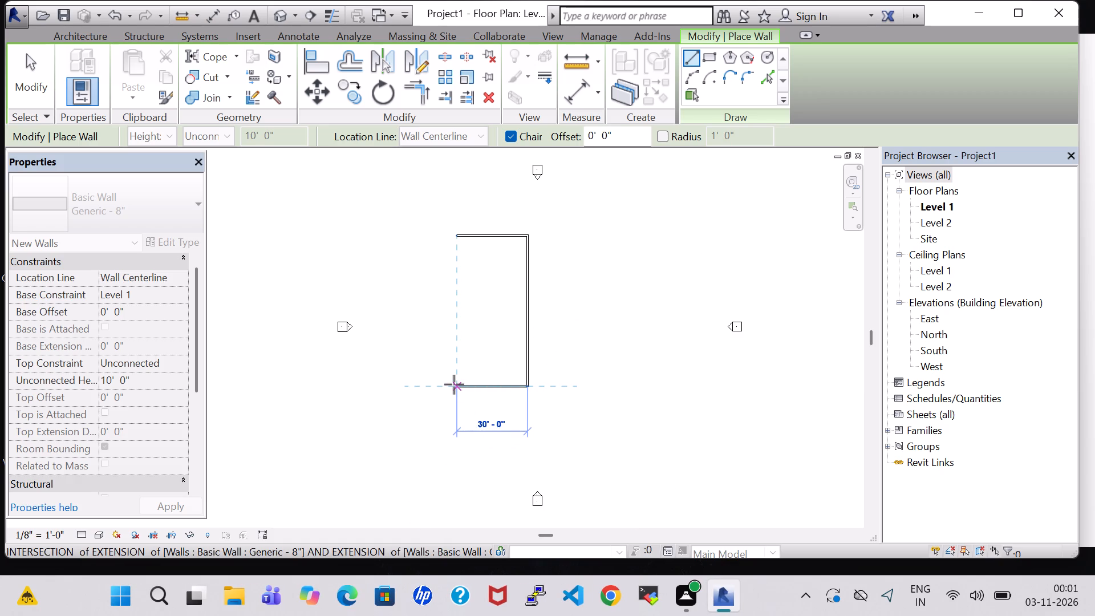
{"action": "left_click", "coordinate": [454, 384]}
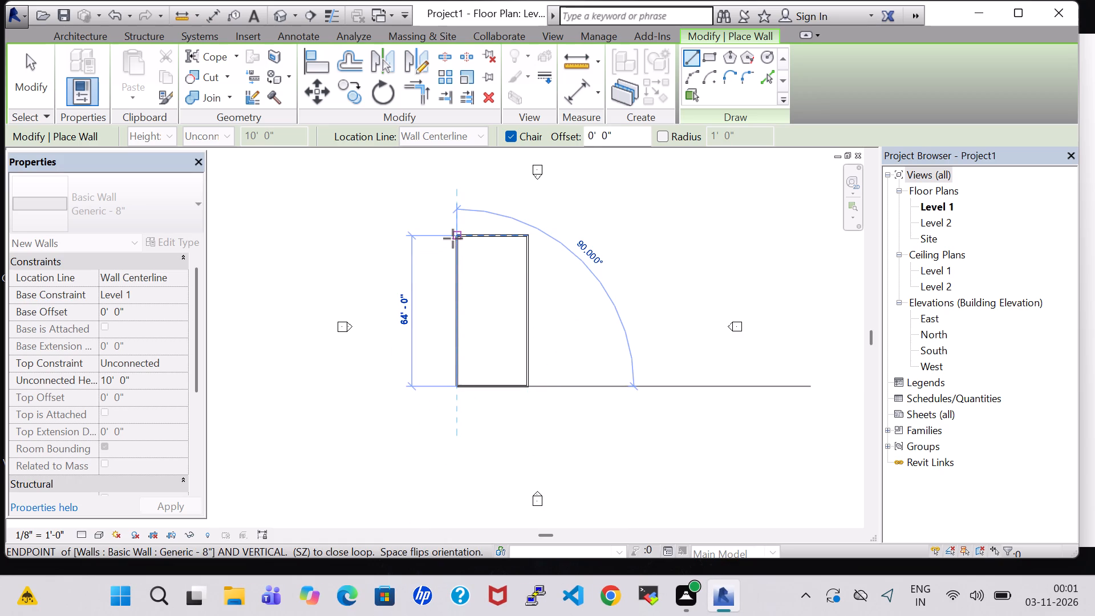
{"action": "left_click", "coordinate": [453, 238]}
{"action": "scroll", "coordinate": [469, 301], "scroll_direction": "up", "scroll_amount": 4}
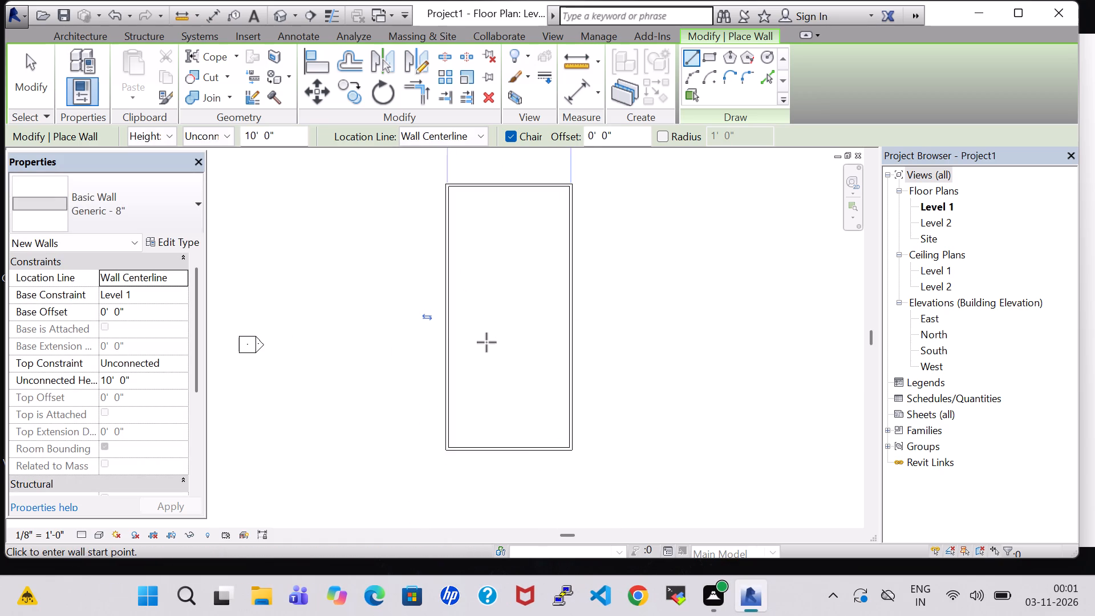
{"action": "scroll", "coordinate": [486, 342], "scroll_direction": "up", "scroll_amount": 4}
{"action": "scroll", "coordinate": [525, 339], "scroll_direction": "down", "scroll_amount": 2}
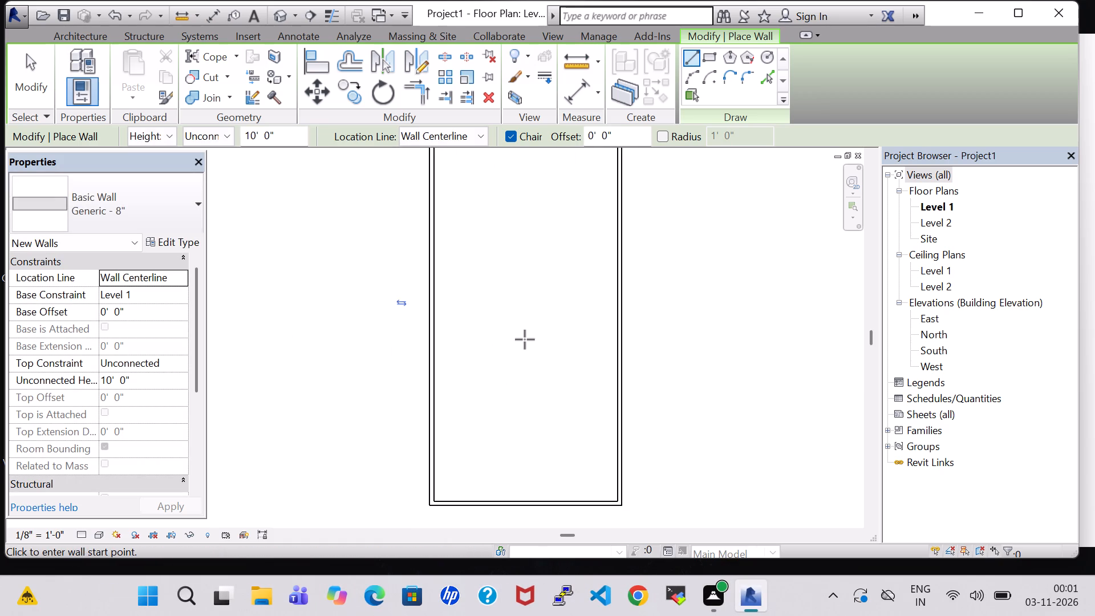
{"action": "scroll", "coordinate": [525, 339], "scroll_direction": "down", "scroll_amount": 2}
{"action": "middle_click_drag", "start_coordinate": [530, 342], "coordinate": [535, 358]}
{"action": "key", "text": "Escape"}
{"action": "key", "text": "Escape"}
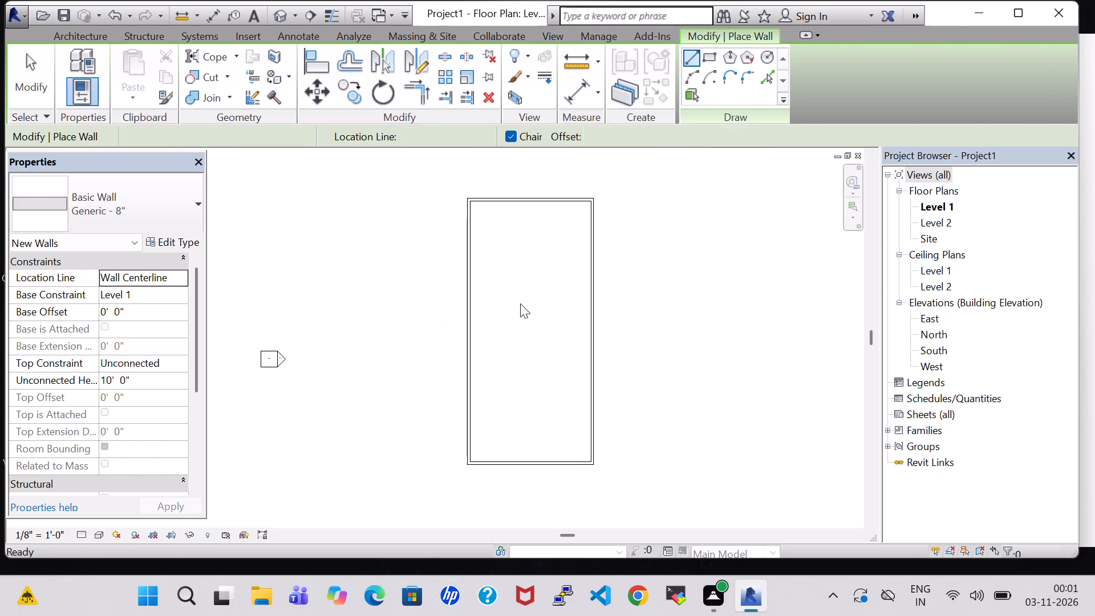
Enclose a room in the plan's upper-left corner with a wall about 12'-5" down from the top wall, turning to the left exterior wall.
{"action": "middle_click_drag", "start_coordinate": [503, 269], "coordinate": [525, 287]}
{"action": "middle_click_drag", "start_coordinate": [525, 275], "coordinate": [519, 255]}
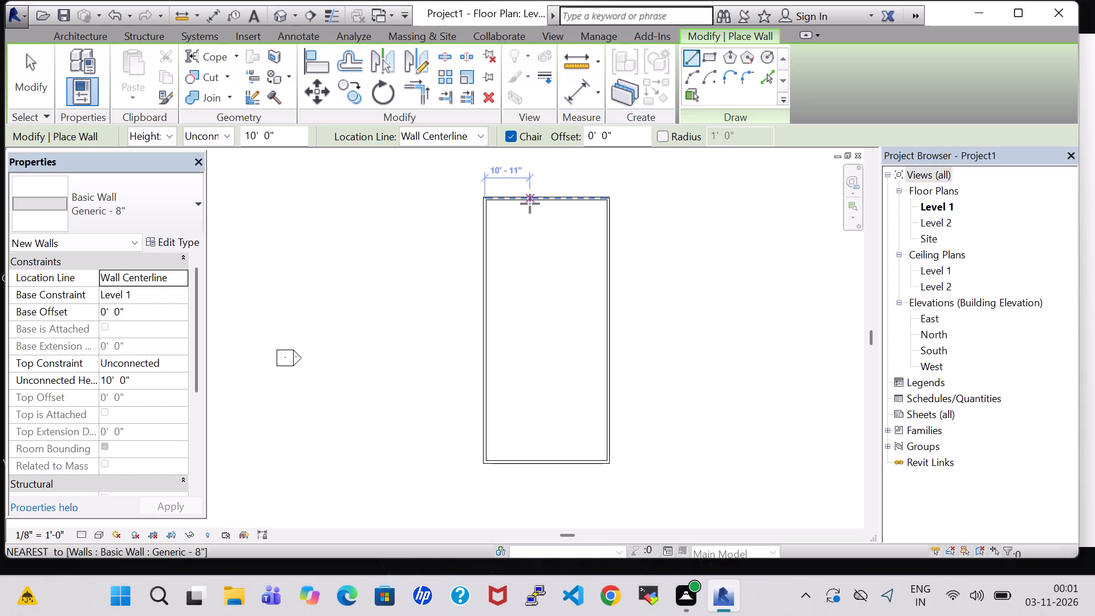
{"action": "scroll", "coordinate": [532, 204], "scroll_direction": "up", "scroll_amount": 5}
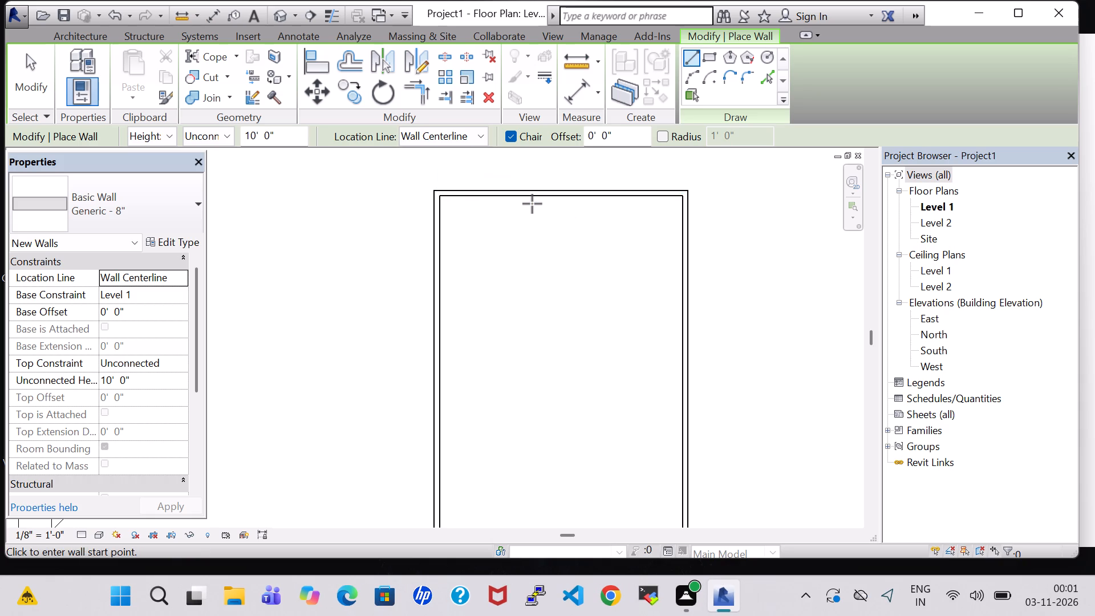
{"action": "left_click", "coordinate": [537, 191]}
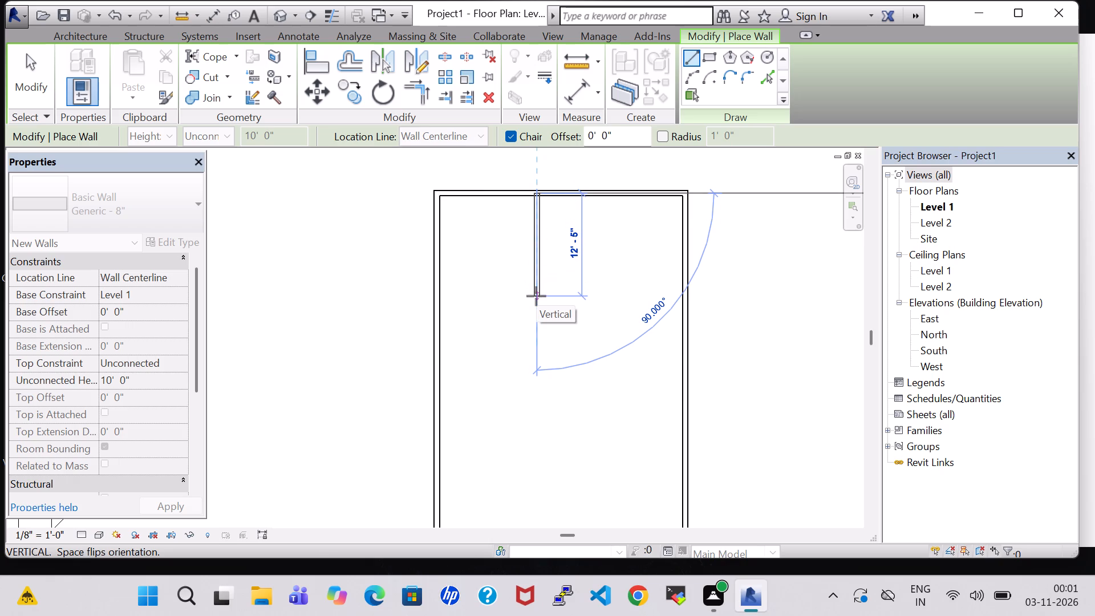
{"action": "left_click", "coordinate": [536, 296]}
{"action": "left_click", "coordinate": [436, 296]}
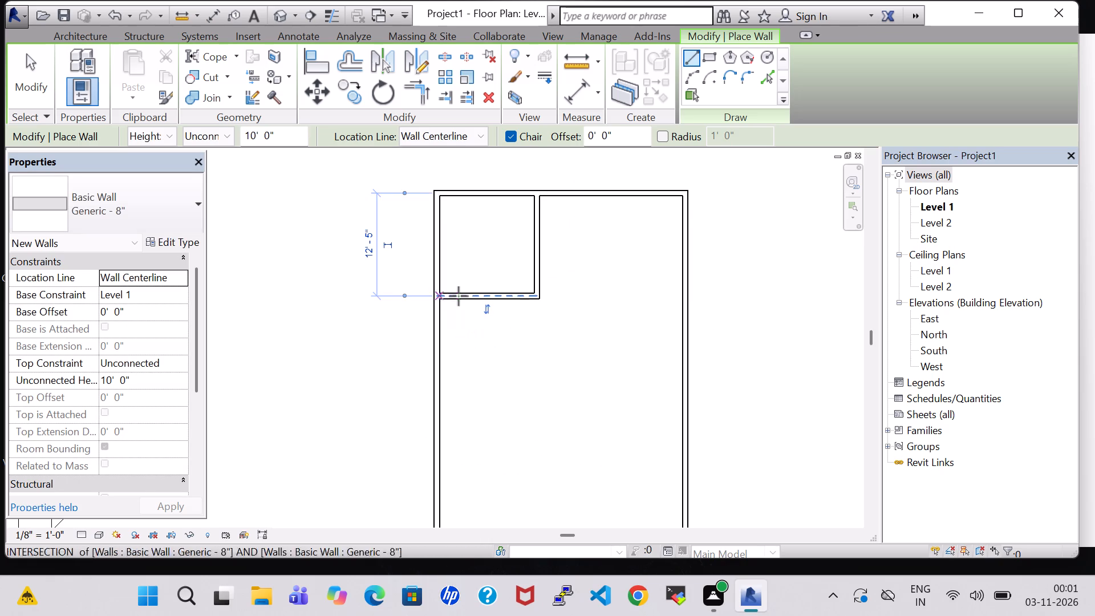
{"action": "key", "text": "Escape"}
{"action": "key", "text": "Escape"}
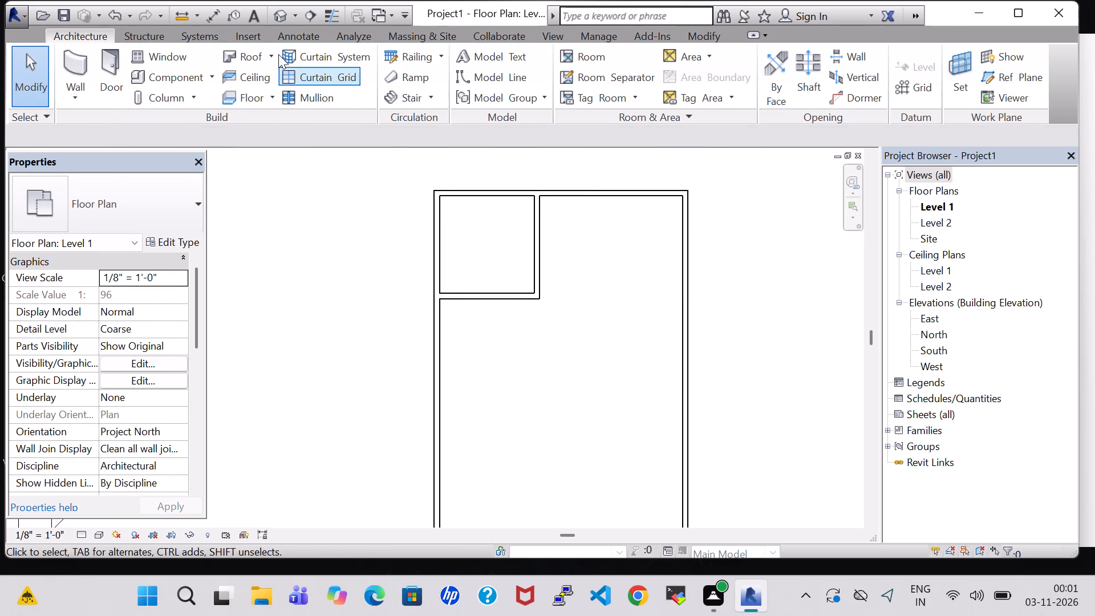
Draw stepped walls from the corner room's right wall: about 6' across, up, about 3'-8" across, and up to the top exterior wall.
{"action": "left_click", "coordinate": [83, 54]}
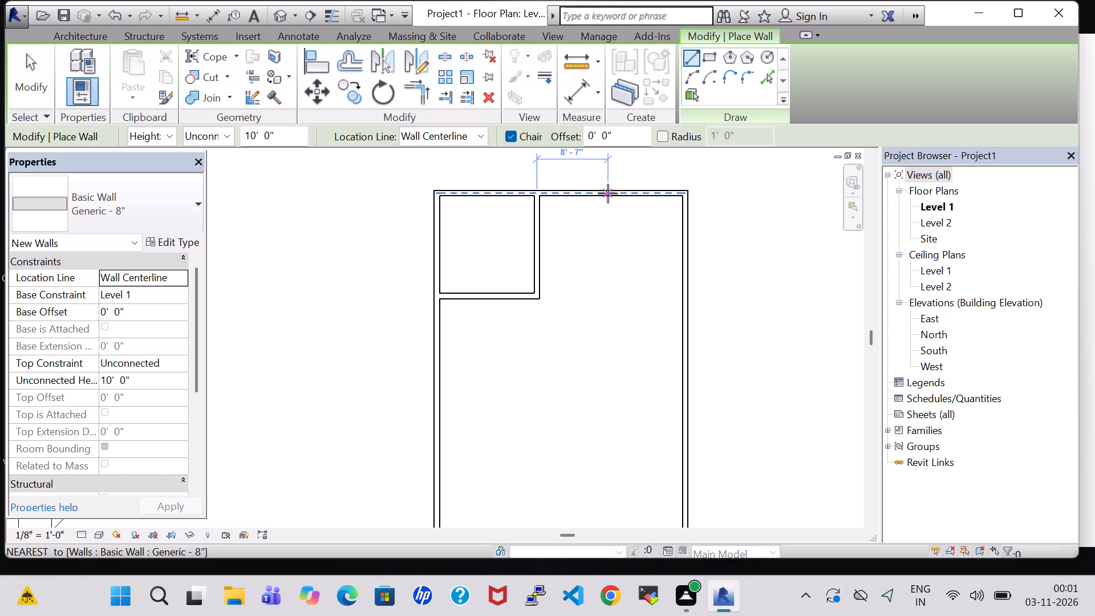
{"action": "left_click", "coordinate": [537, 233]}
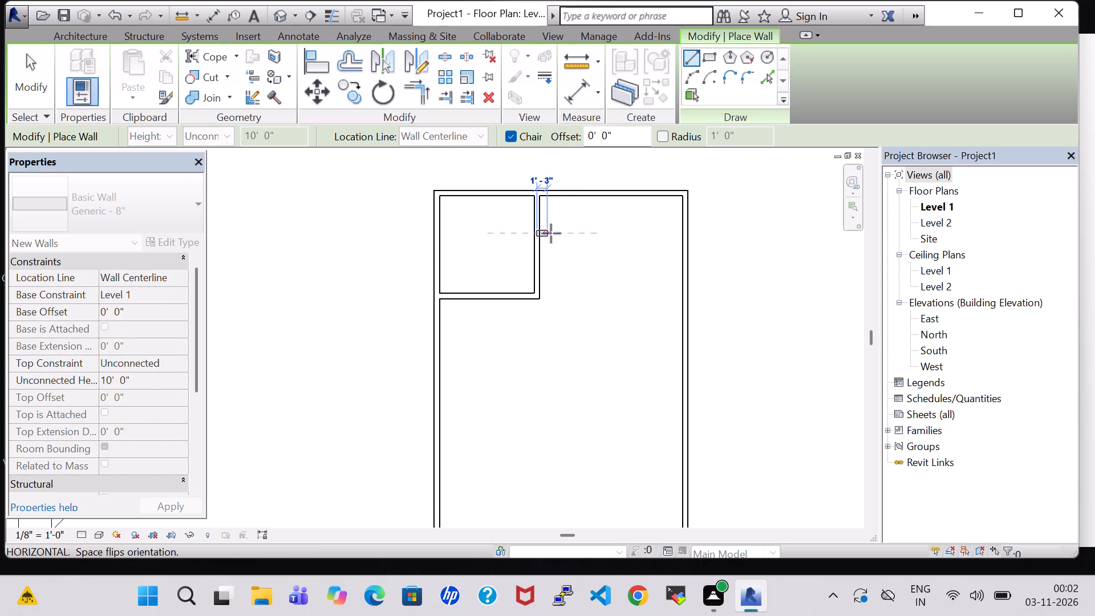
{"action": "left_click", "coordinate": [586, 233]}
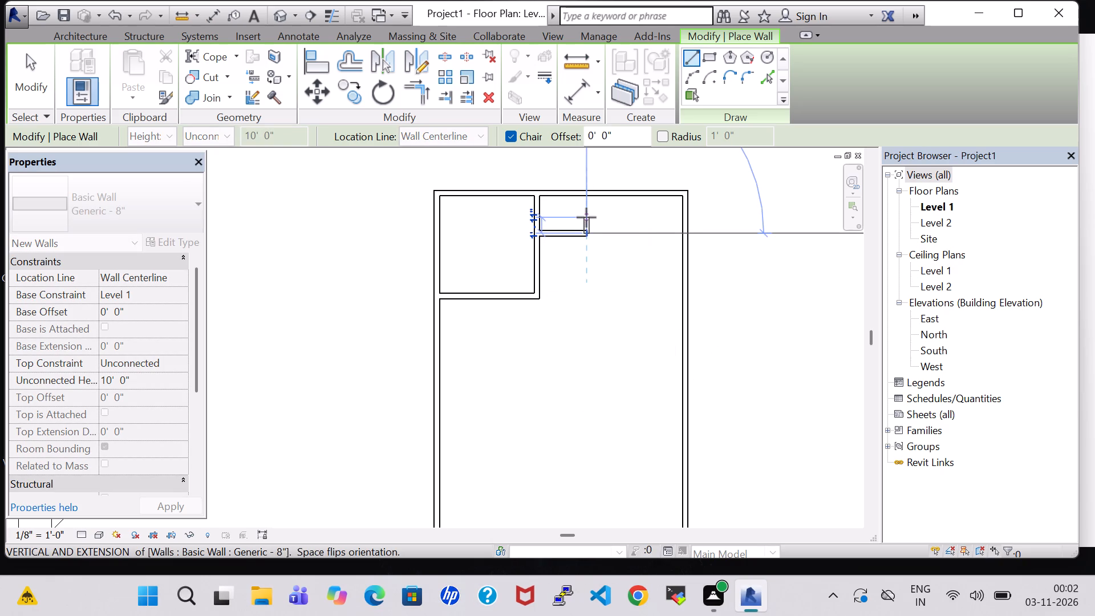
{"action": "left_click", "coordinate": [586, 217]}
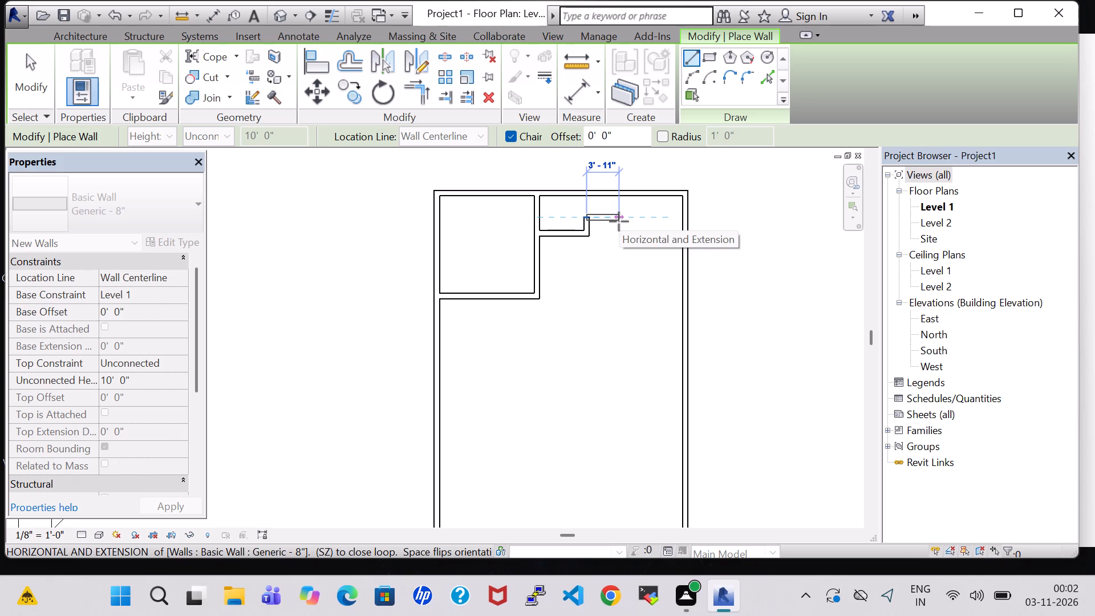
{"action": "left_click", "coordinate": [617, 221]}
{"action": "left_click", "coordinate": [618, 198]}
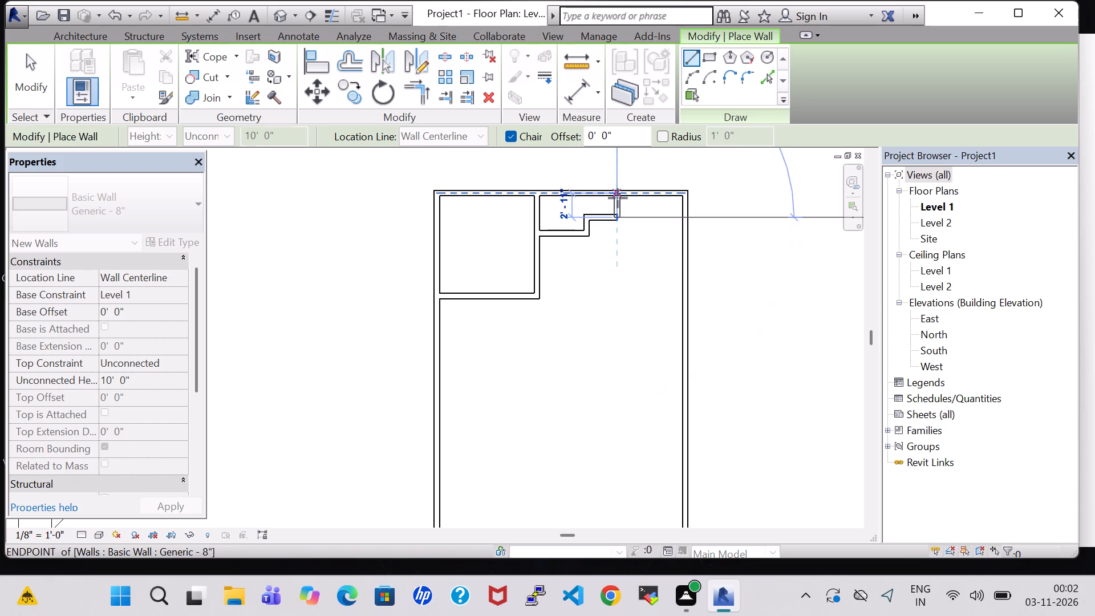
{"action": "key", "text": "Escape"}
{"action": "key", "text": "Escape"}
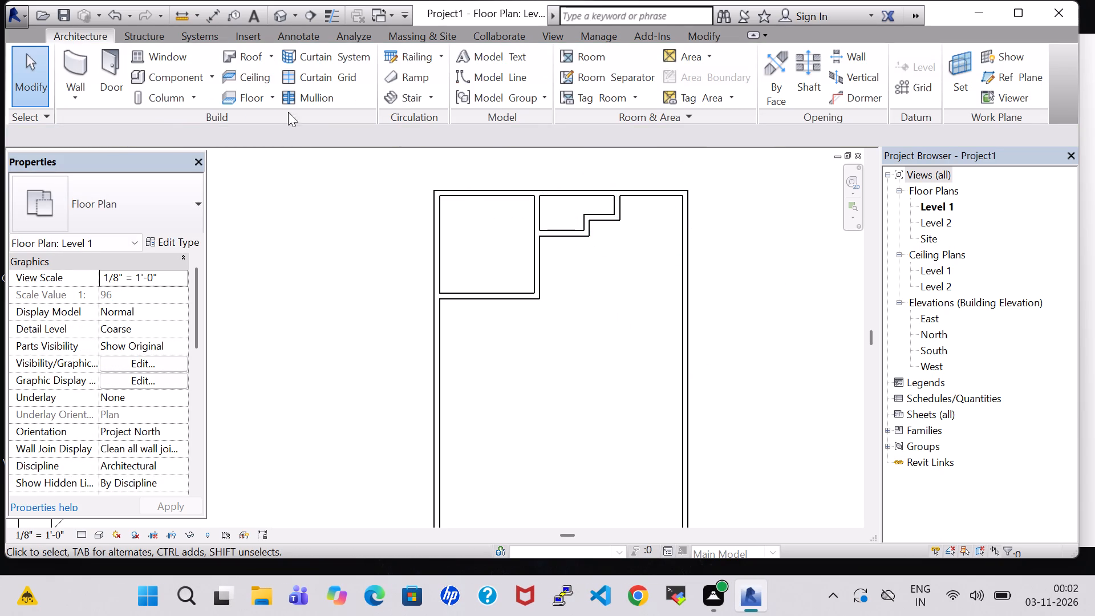
Draw a wall down from the stepped walls' lower corner to about 16'-7" below the upper step, and connect it to the right exterior wall.
{"action": "left_click", "coordinate": [79, 54]}
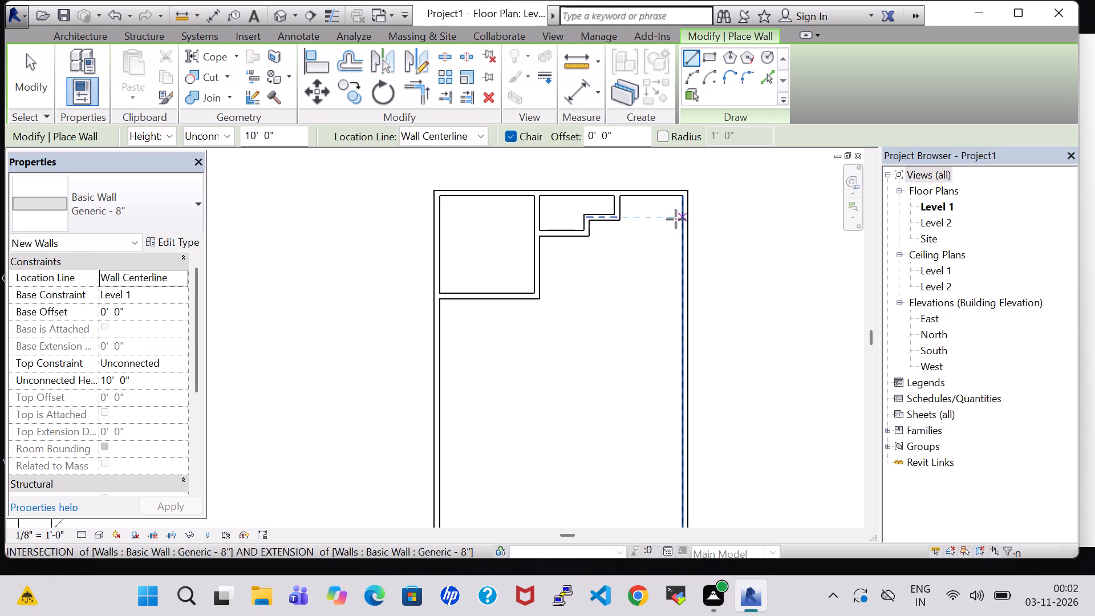
{"action": "left_click", "coordinate": [585, 232]}
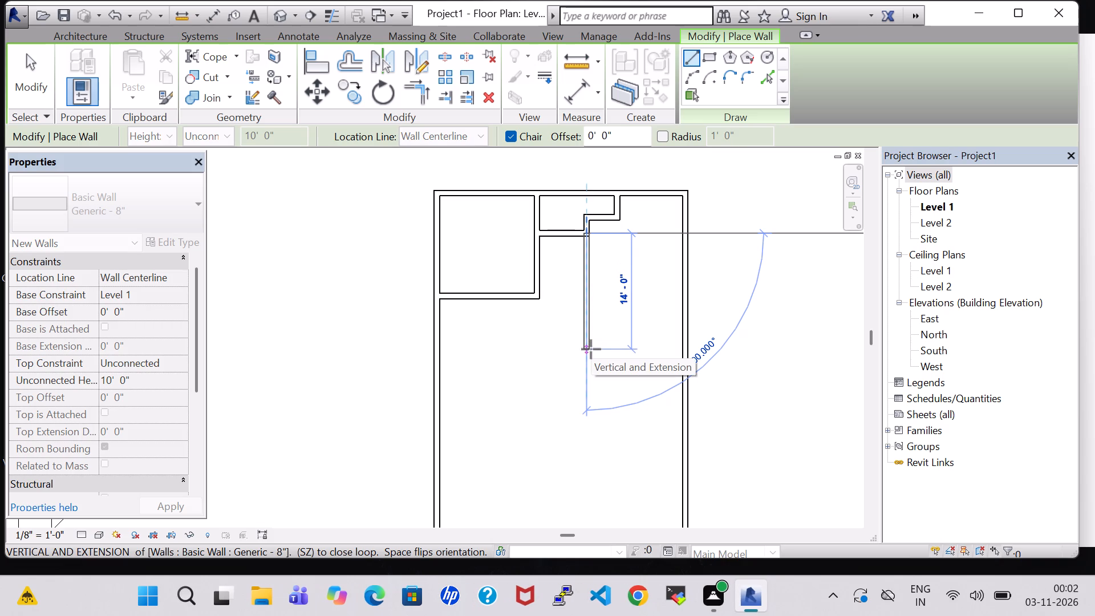
{"action": "left_click", "coordinate": [591, 355]}
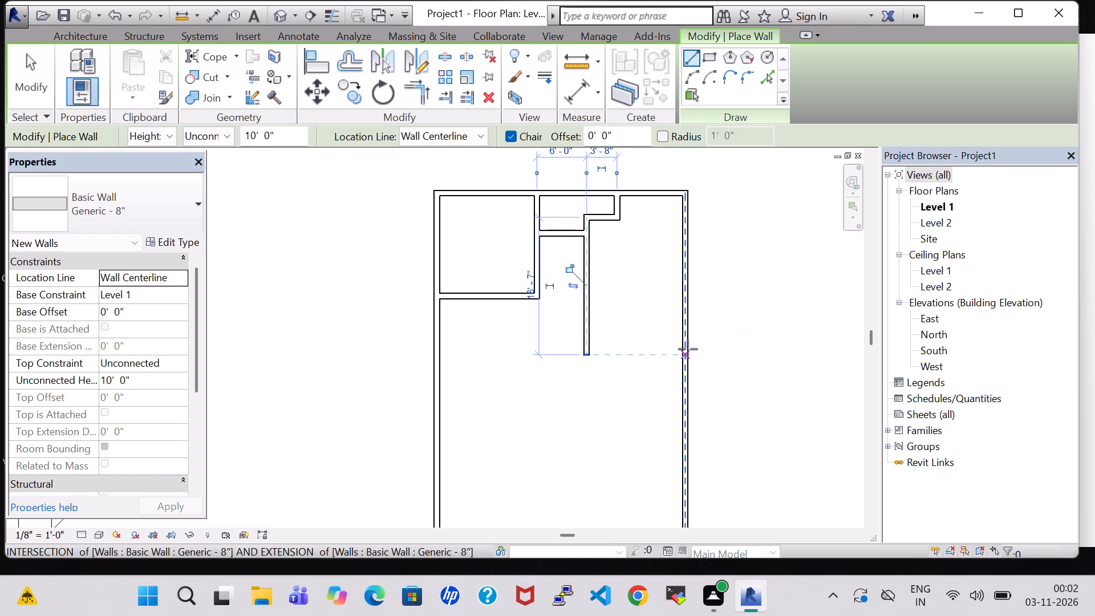
{"action": "left_click", "coordinate": [688, 349]}
{"action": "left_click", "coordinate": [593, 350]}
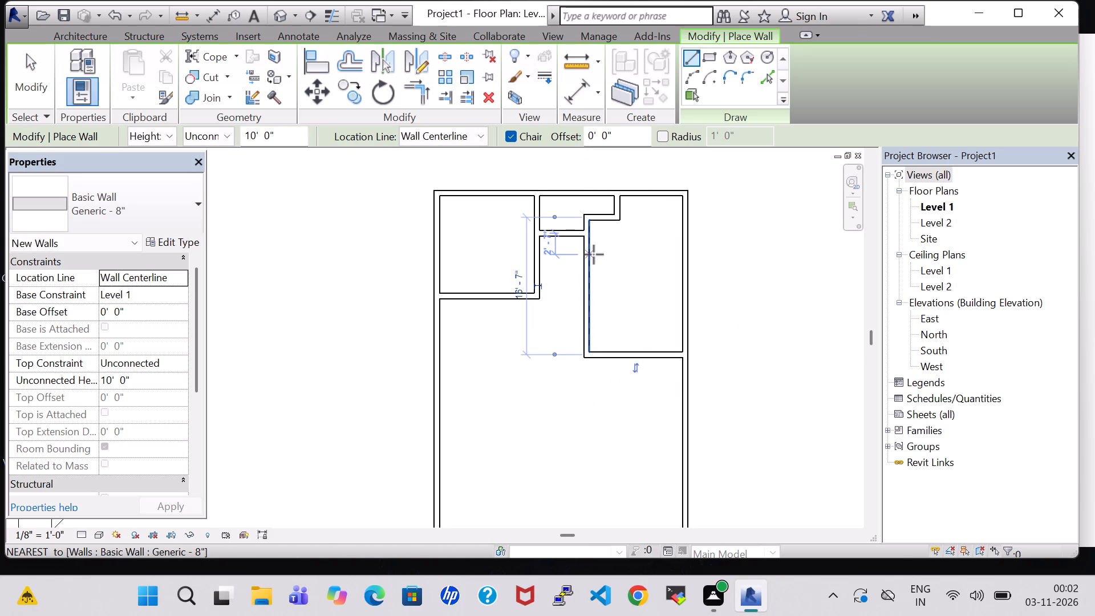
{"action": "key", "text": "Escape"}
{"action": "key", "text": "Escape"}
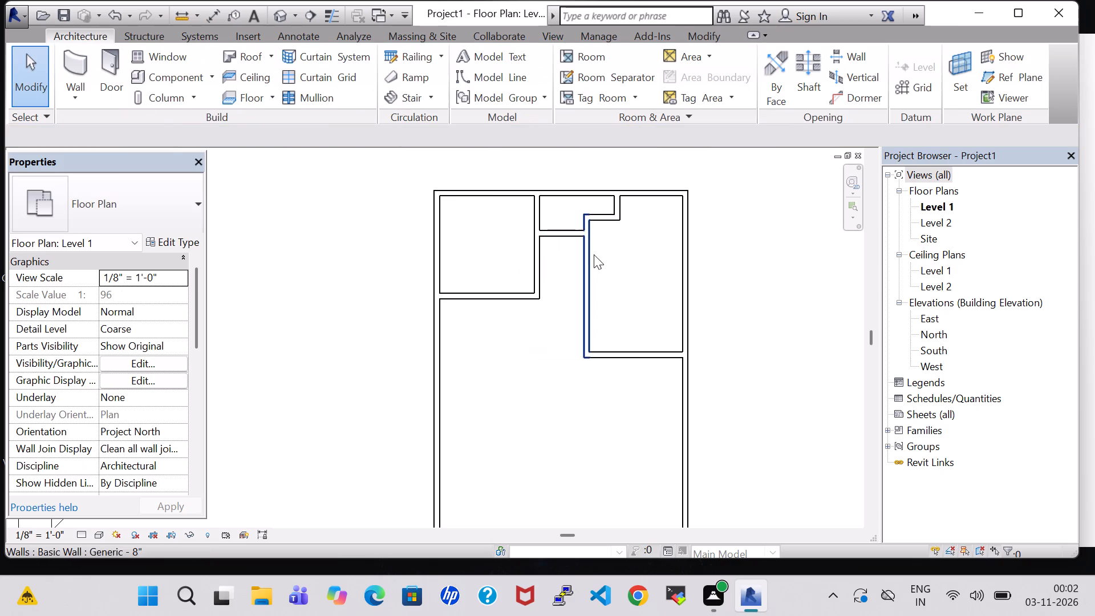
Divide the right-hand room with a horizontal wall to the right exterior wall, about 12'-6" above the room's bottom wall.
{"action": "left_click", "coordinate": [79, 61]}
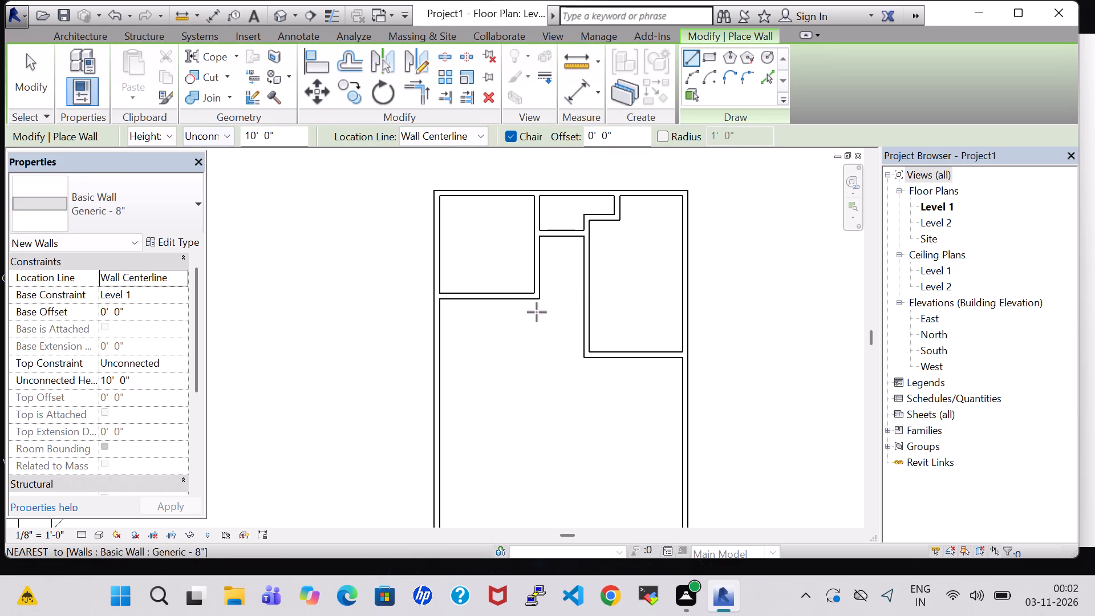
{"action": "left_click", "coordinate": [587, 251]}
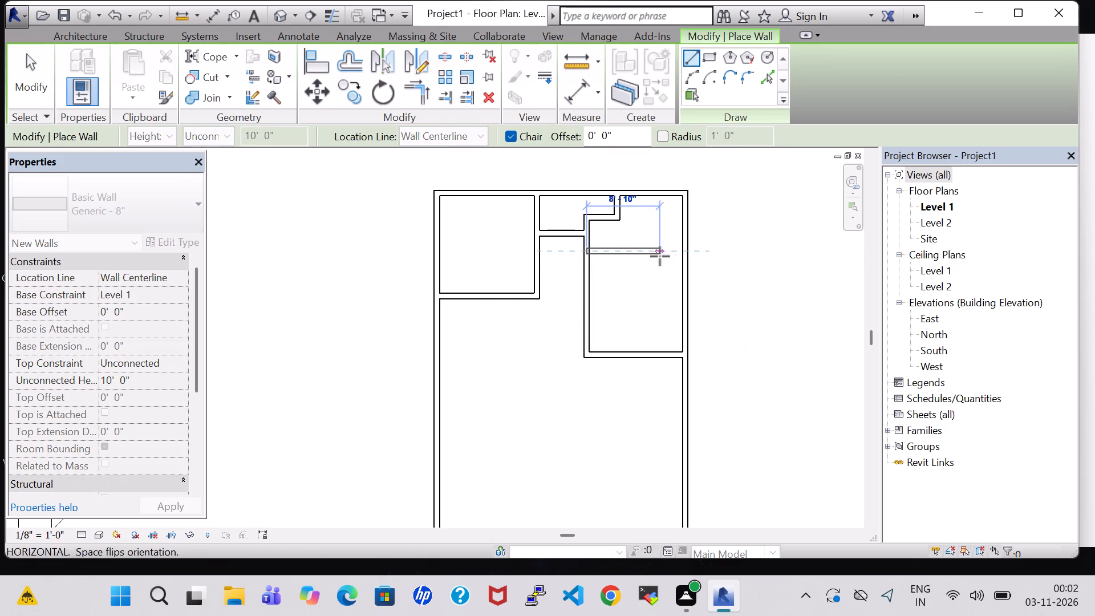
{"action": "left_click", "coordinate": [689, 256]}
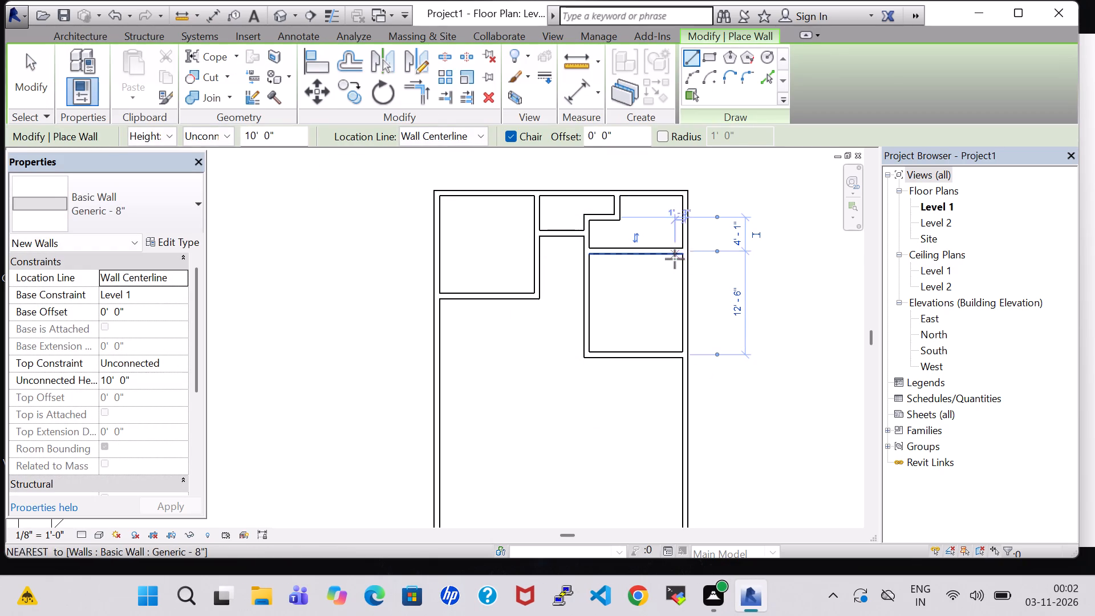
{"action": "key", "text": "Escape"}
{"action": "key", "text": "Escape"}
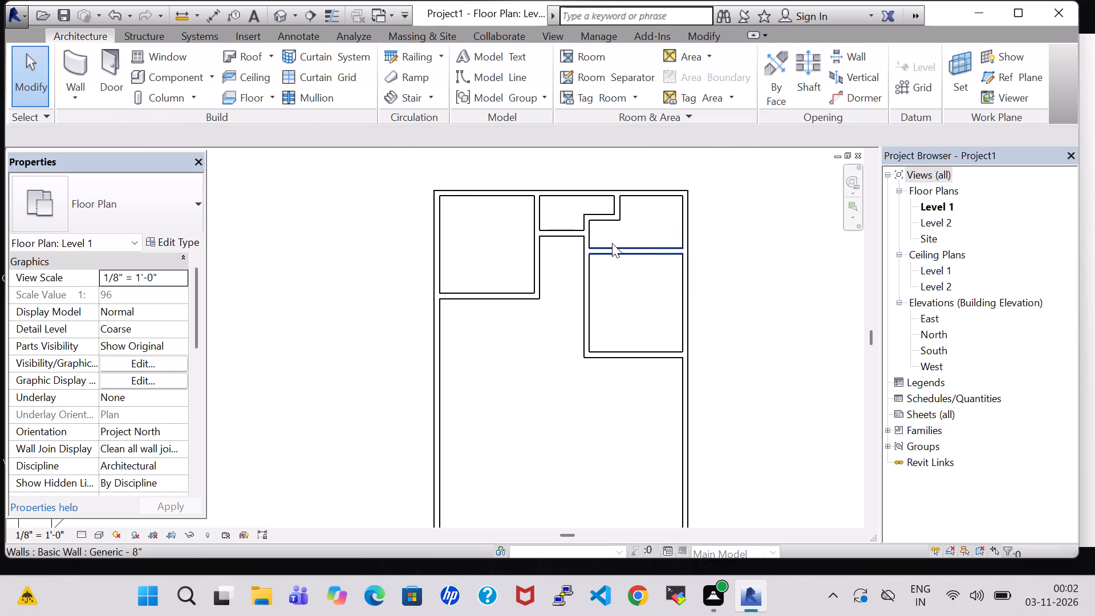
{"action": "scroll", "coordinate": [610, 241], "scroll_direction": "up", "scroll_amount": 1}
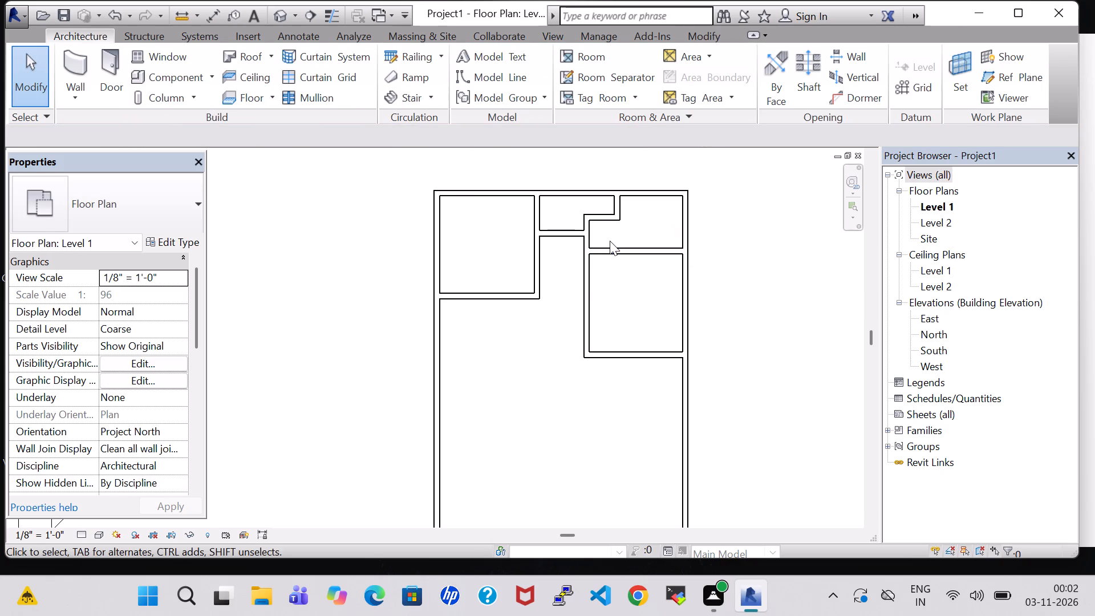
Draw a wall about 11'-4" straight down from the lower-right corner of the upper-left corner room.
{"action": "scroll", "coordinate": [610, 241], "scroll_direction": "up", "scroll_amount": 1}
{"action": "scroll", "coordinate": [597, 222], "scroll_direction": "down", "scroll_amount": 2}
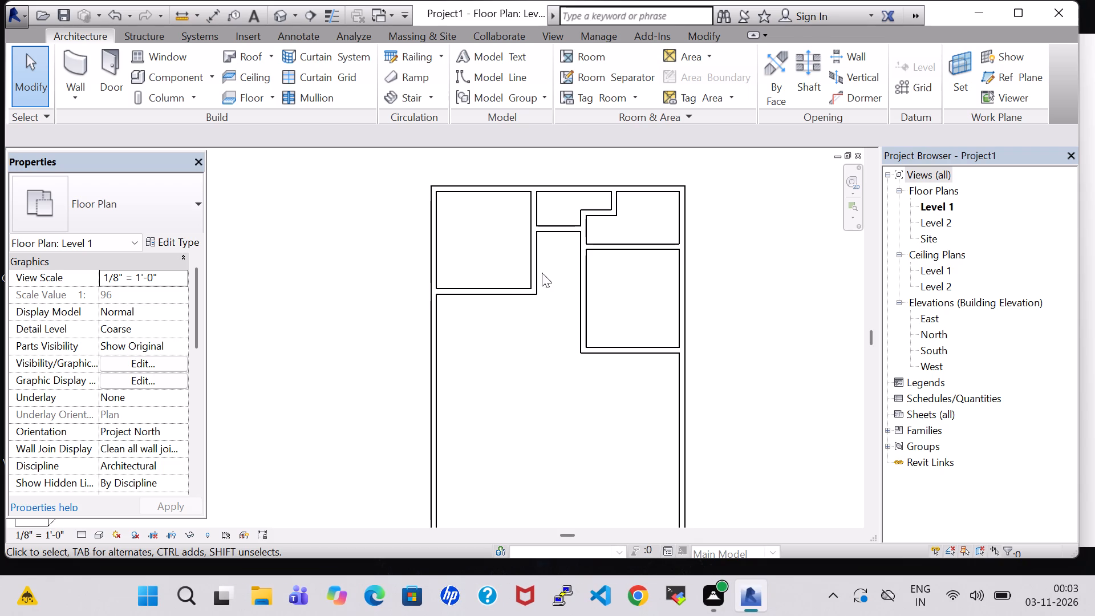
{"action": "left_click", "coordinate": [84, 60]}
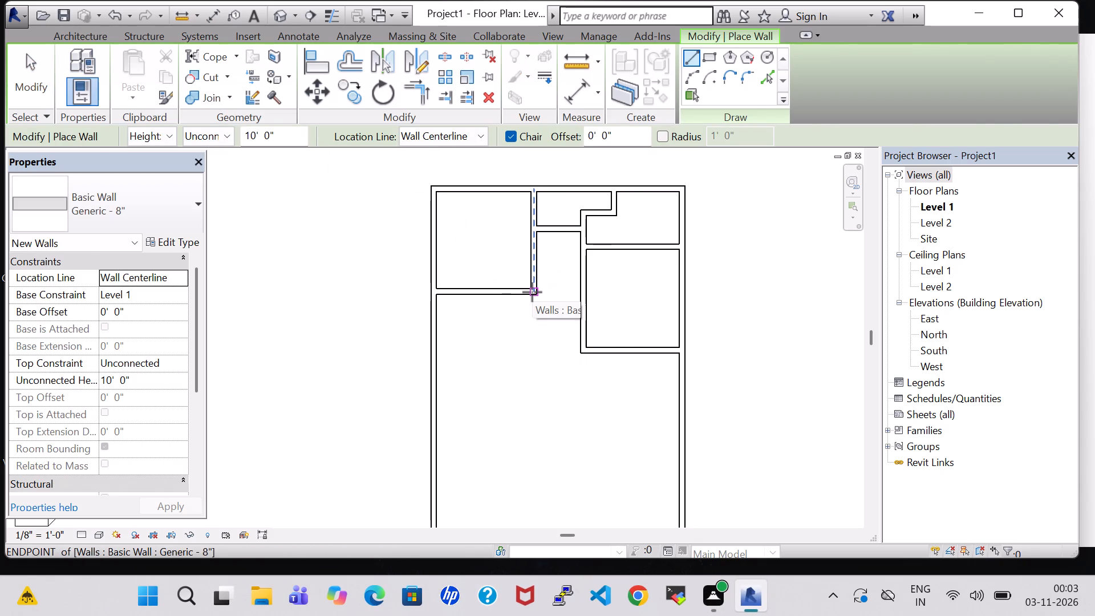
{"action": "double_click", "coordinate": [532, 292]}
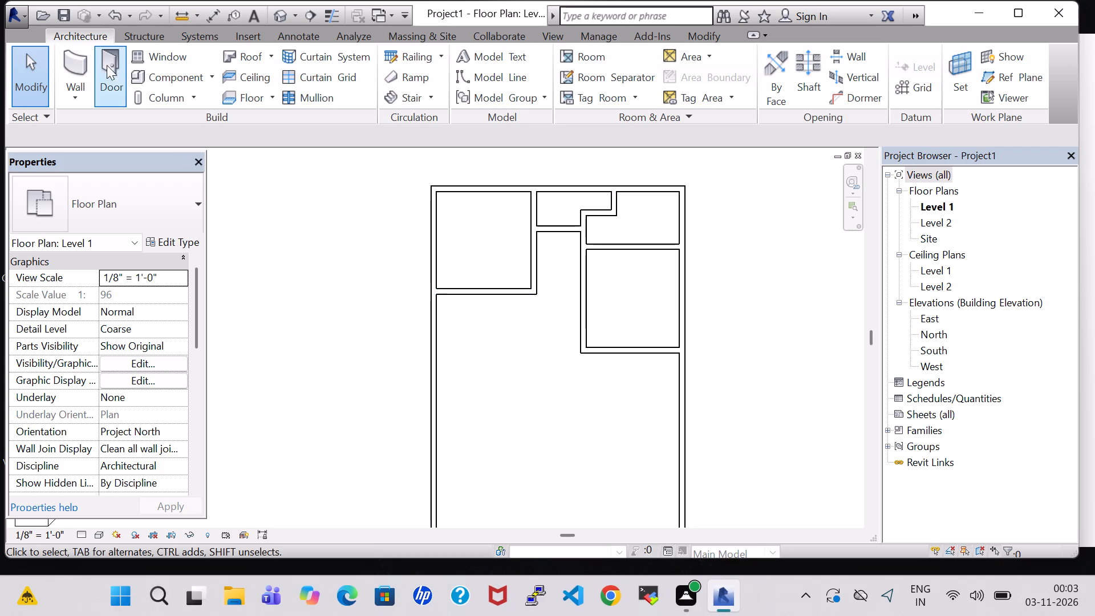
{"action": "left_click", "coordinate": [73, 59]}
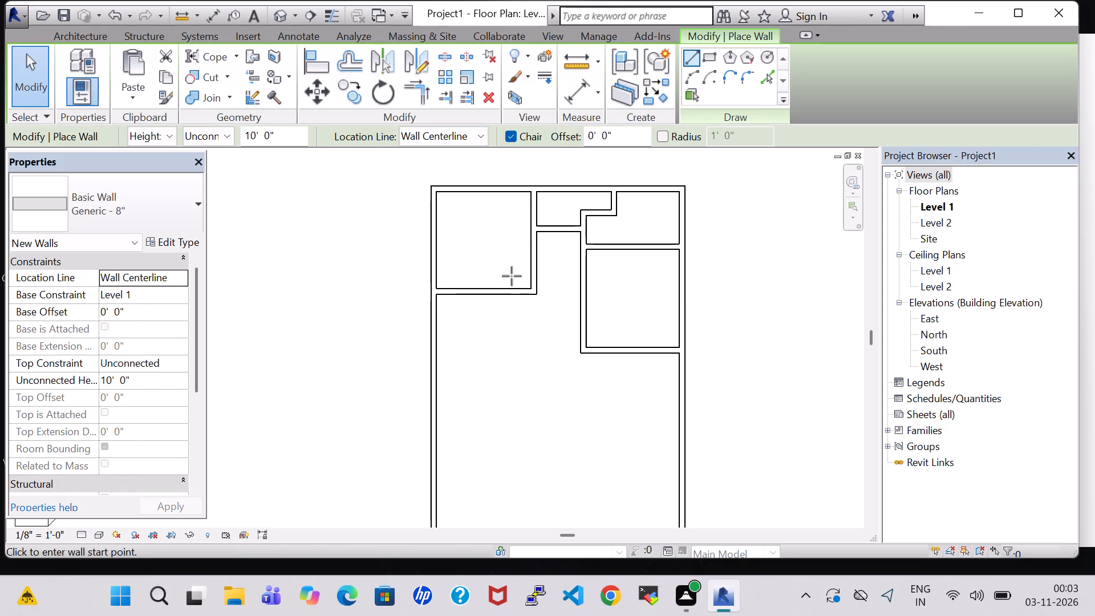
{"action": "left_click", "coordinate": [534, 291]}
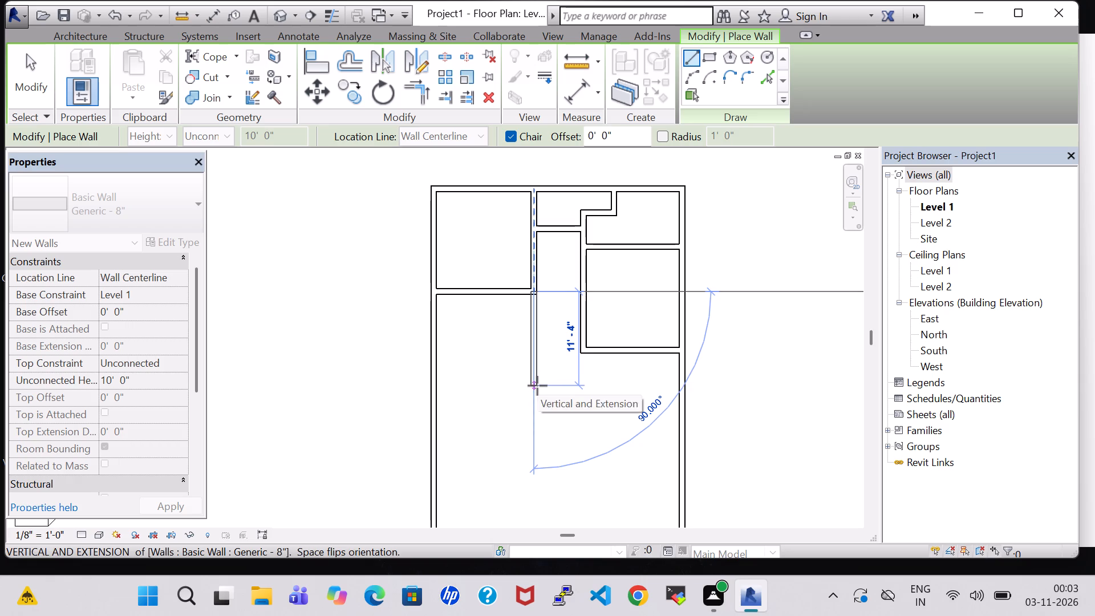
{"action": "left_click", "coordinate": [537, 386]}
{"action": "key", "text": "Escape"}
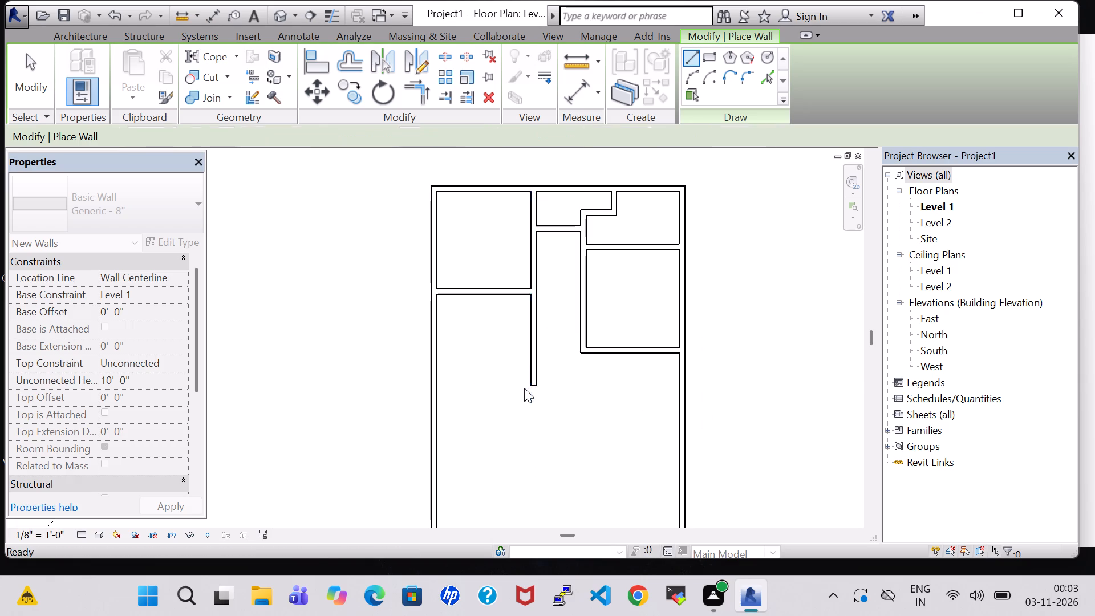
{"action": "key", "text": "Escape"}
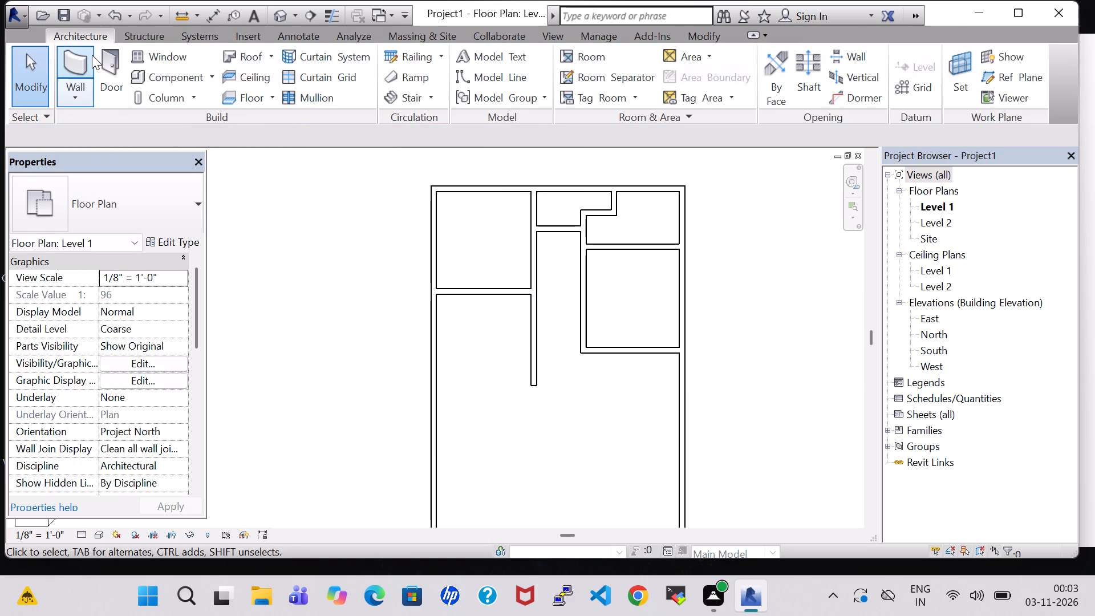
Draw a horizontal wall from the new vertical wall to the left exterior wall, about 5'-2" below the corner room's bottom wall.
{"action": "left_click", "coordinate": [90, 55]}
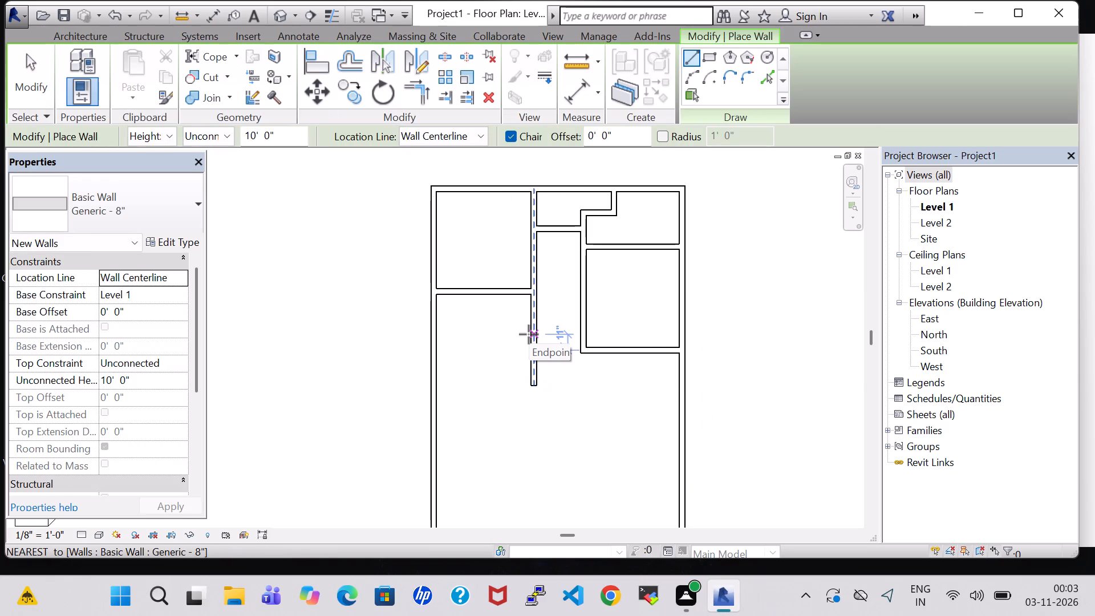
{"action": "left_click", "coordinate": [529, 334]}
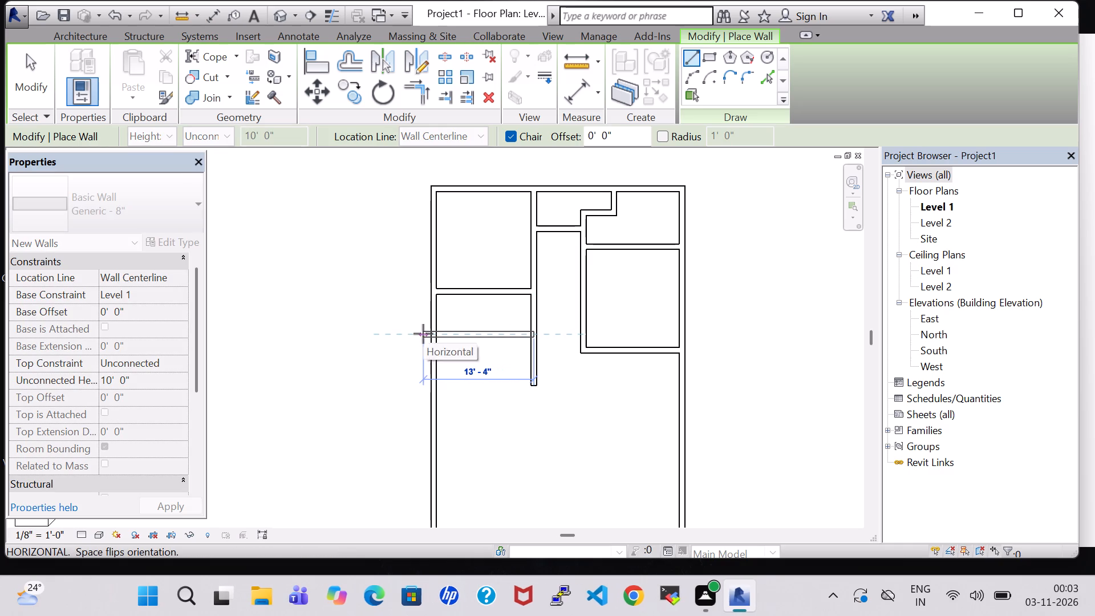
{"action": "left_click", "coordinate": [429, 335]}
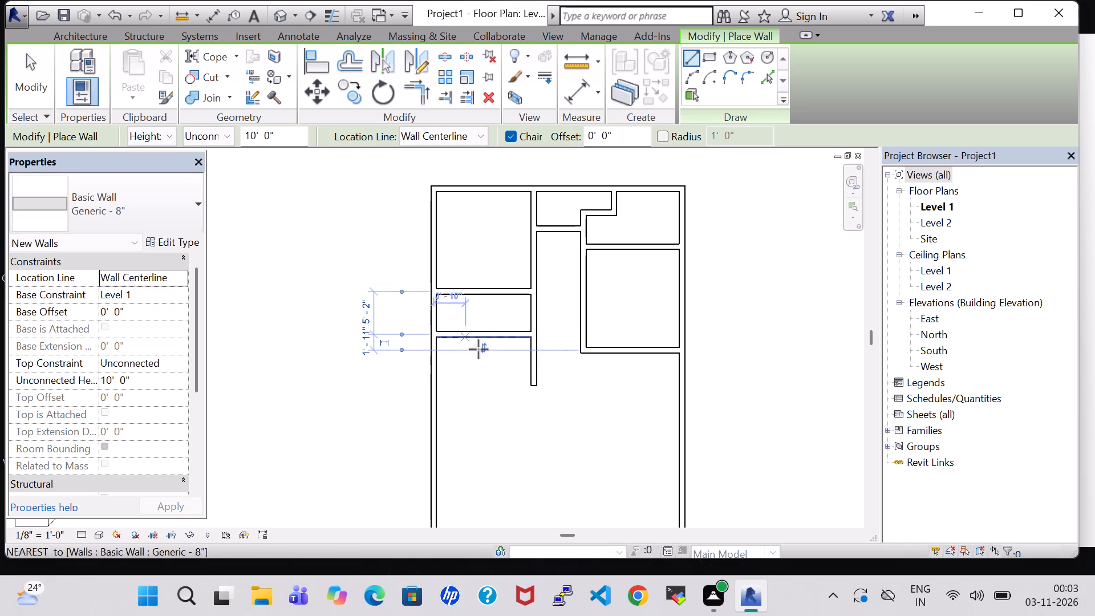
{"action": "key", "text": "Escape"}
{"action": "key", "text": "Escape"}
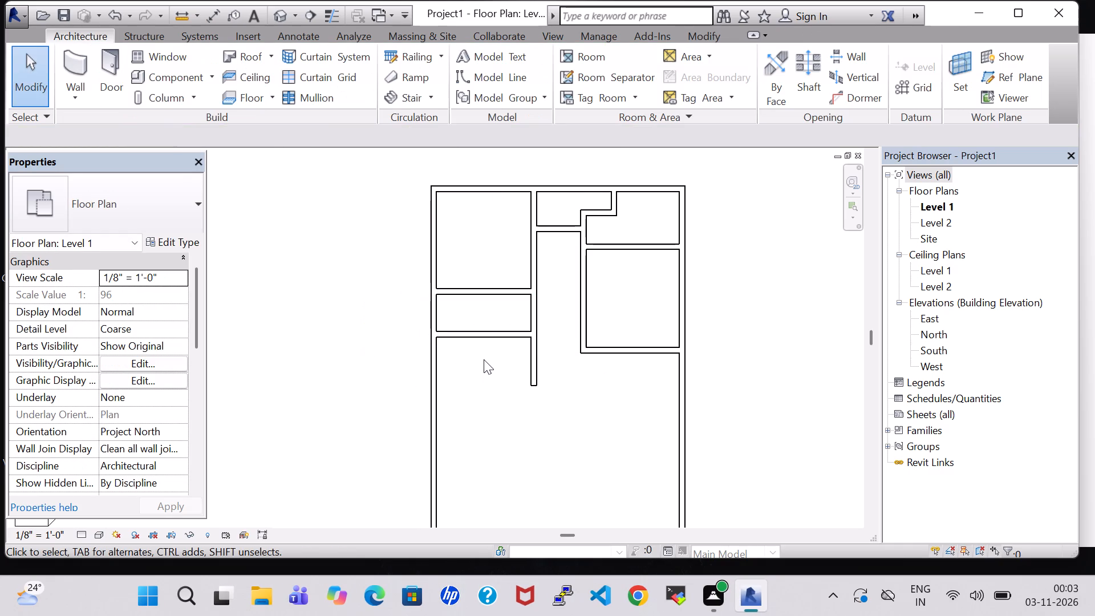
Shorten the long vertical wall beside the left rooms by nudging its free lower end up six increments.
{"action": "left_click", "coordinate": [537, 380]}
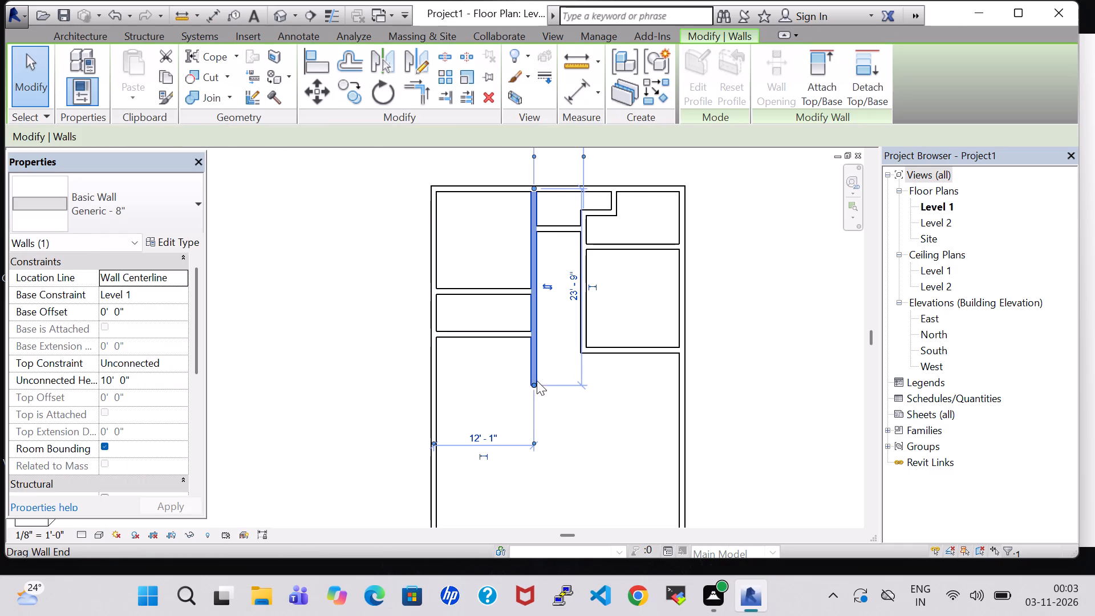
{"action": "left_click", "coordinate": [563, 408]}
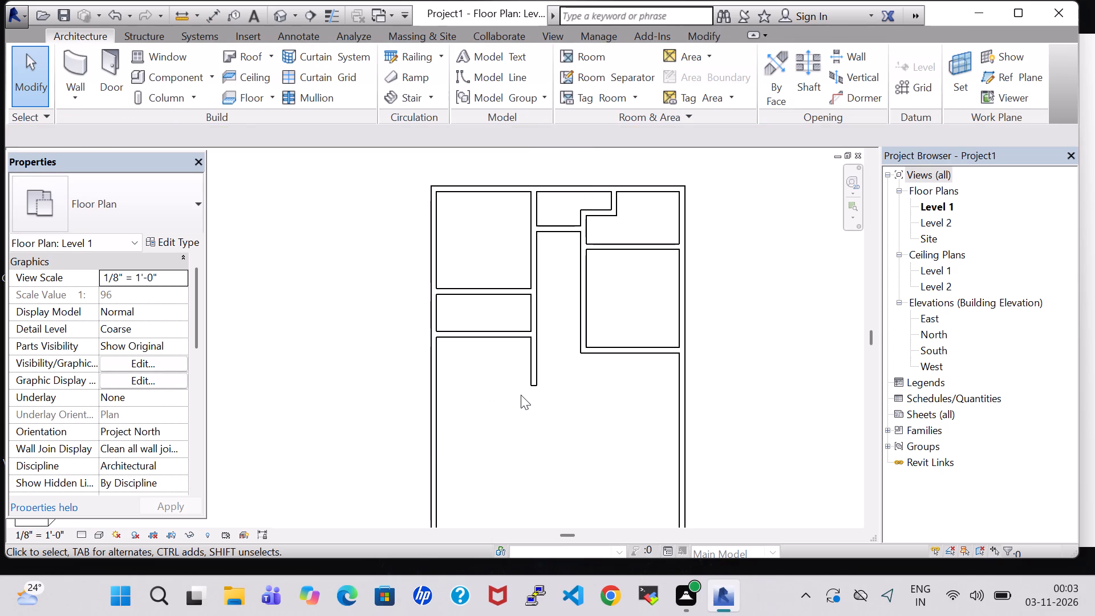
{"action": "left_click", "coordinate": [532, 386]}
{"action": "key", "text": "Up"}
{"action": "key", "text": "Up"}
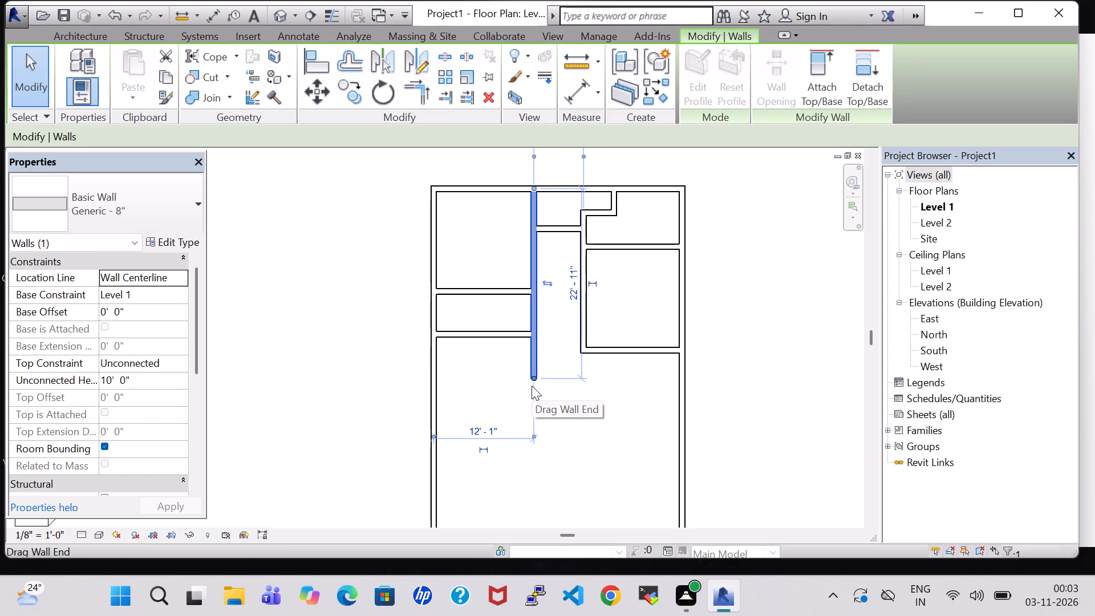
{"action": "key", "text": "Up"}
{"action": "key", "text": "Up"}
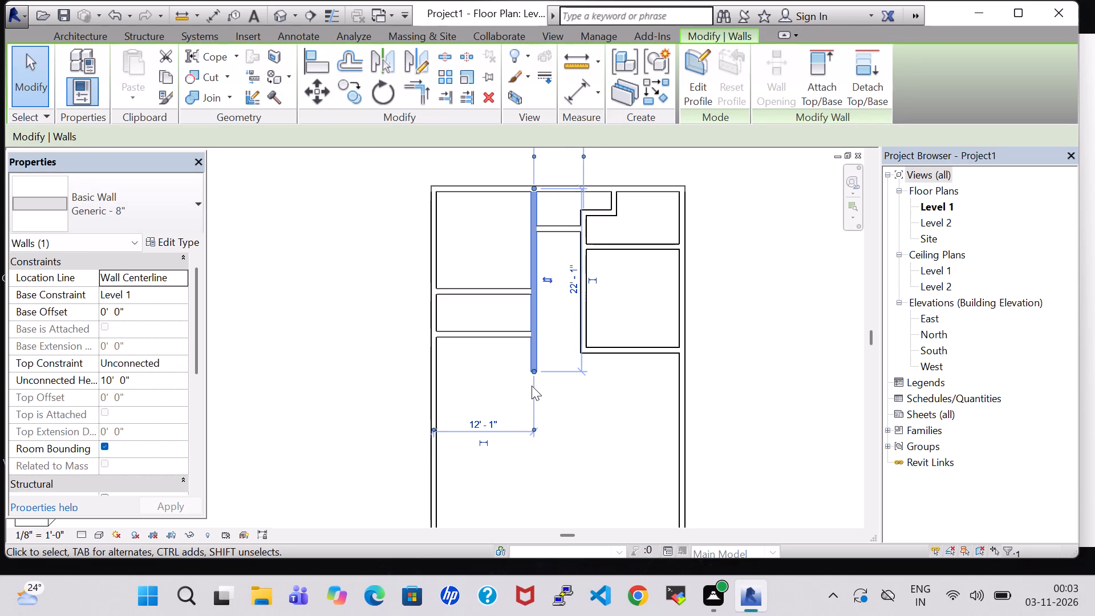
{"action": "key", "text": "Up"}
{"action": "key", "text": "Up"}
{"action": "left_click", "coordinate": [590, 387]}
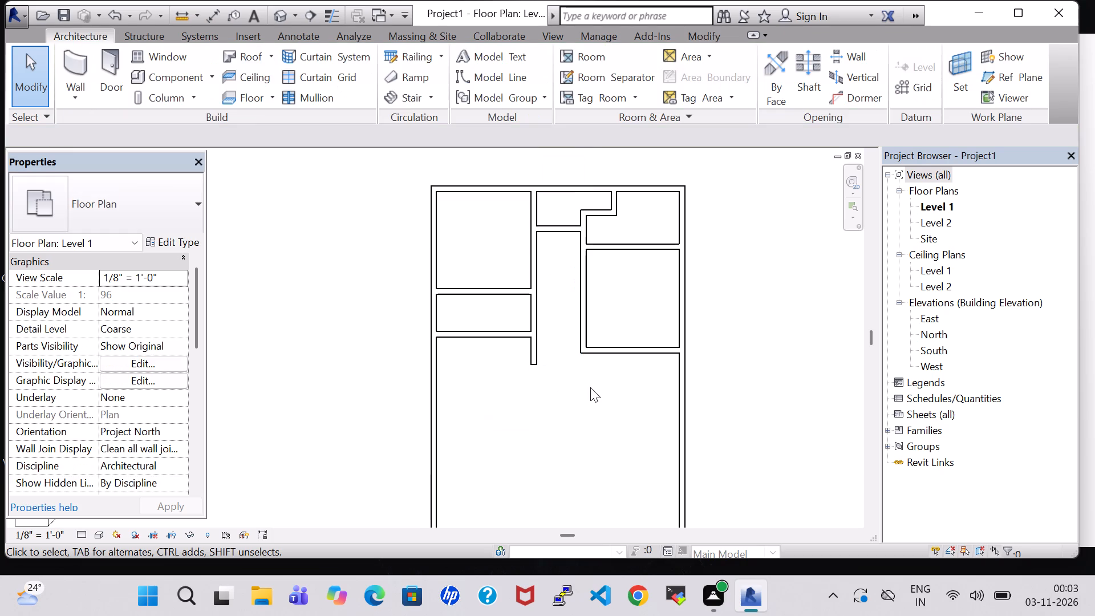
Nudge the right-hand room's bottom wall down to 13'-9" below the dividing wall, nearly level with the vertical wall's free end.
{"action": "left_click", "coordinate": [634, 354]}
{"action": "key", "text": "Up"}
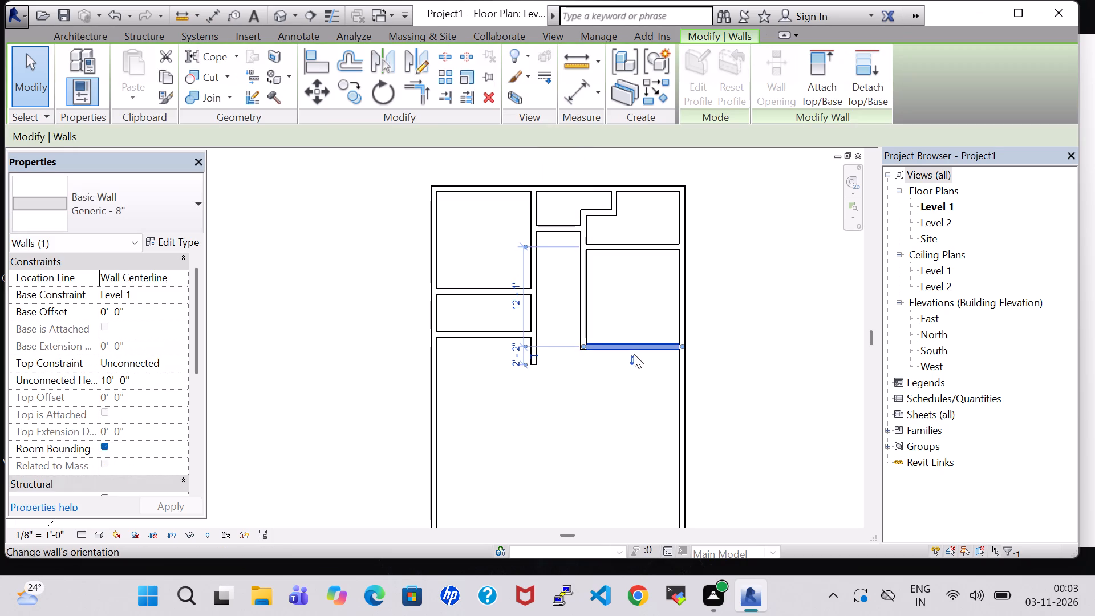
{"action": "key", "text": "Down"}
{"action": "key", "text": "Down"}
{"action": "key", "text": "Down"}
{"action": "key", "text": "Down"}
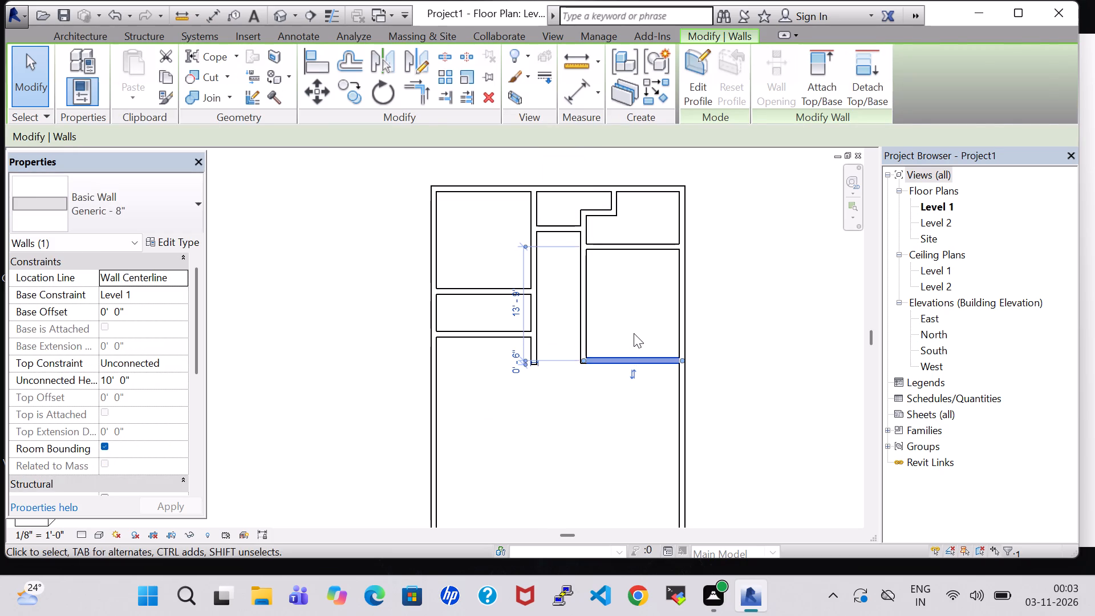
{"action": "left_click", "coordinate": [634, 333]}
Nudge the right-hand dividing wall down to 4'-11" below the upper stepped wall and 12'-11" above the room's bottom wall.
{"action": "left_click", "coordinate": [622, 248]}
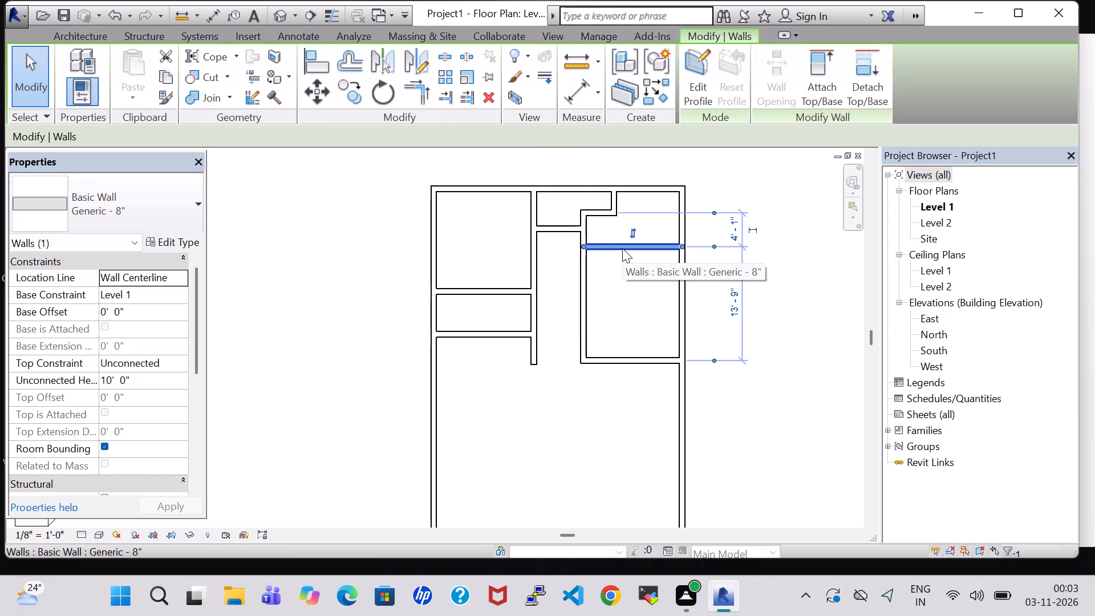
{"action": "key", "text": "Down"}
{"action": "key", "text": "Down"}
{"action": "left_click", "coordinate": [798, 281]}
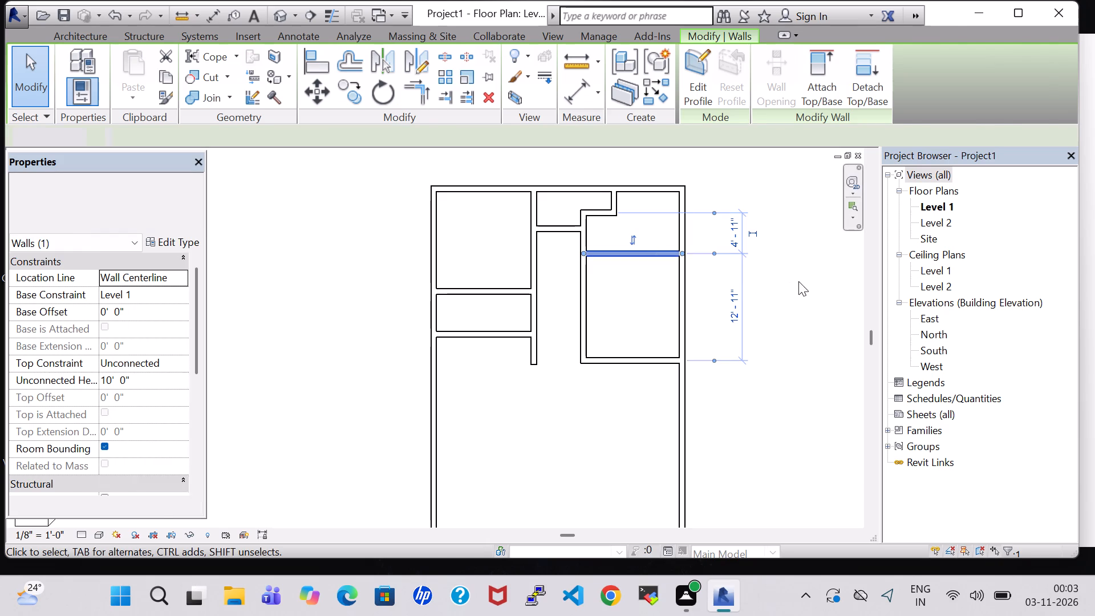
Nudge the two short horizontal stepped walls down, the upper one to about 3'-9" below the top exterior wall and the lower one three increments.
{"action": "left_click", "coordinate": [605, 214]}
{"action": "key", "text": "Down"}
{"action": "key", "text": "Down"}
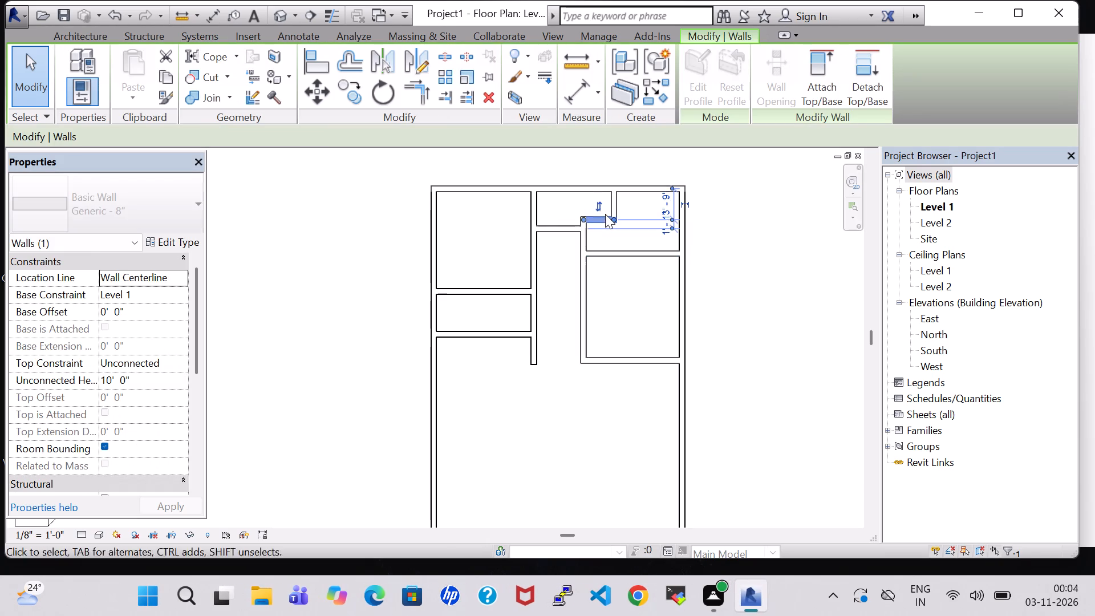
{"action": "left_click", "coordinate": [549, 227]}
{"action": "key", "text": "Down"}
{"action": "key", "text": "Down"}
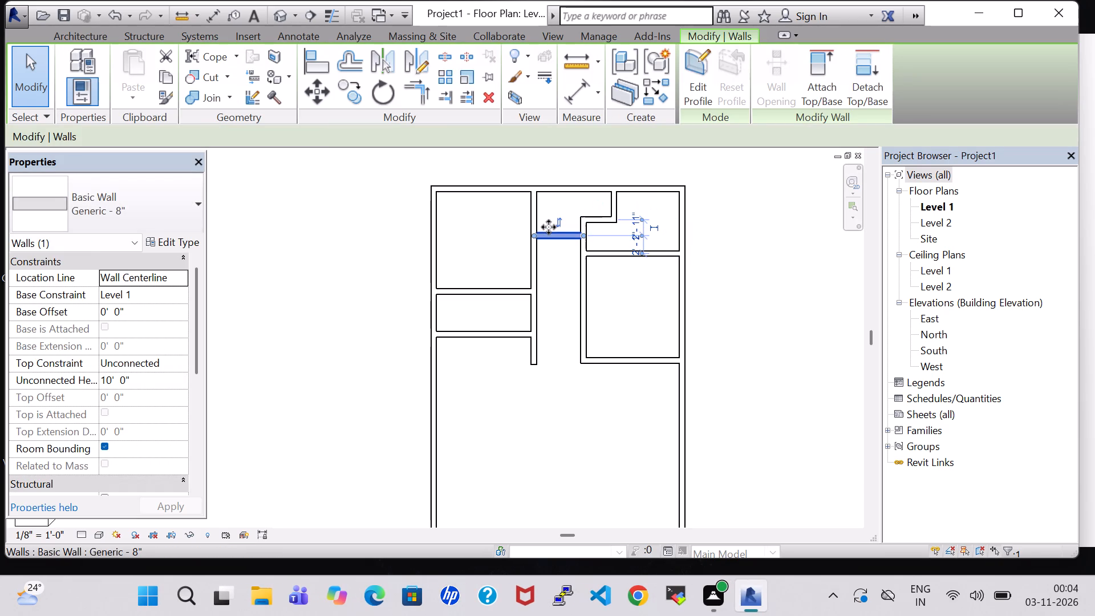
{"action": "key", "text": "Down"}
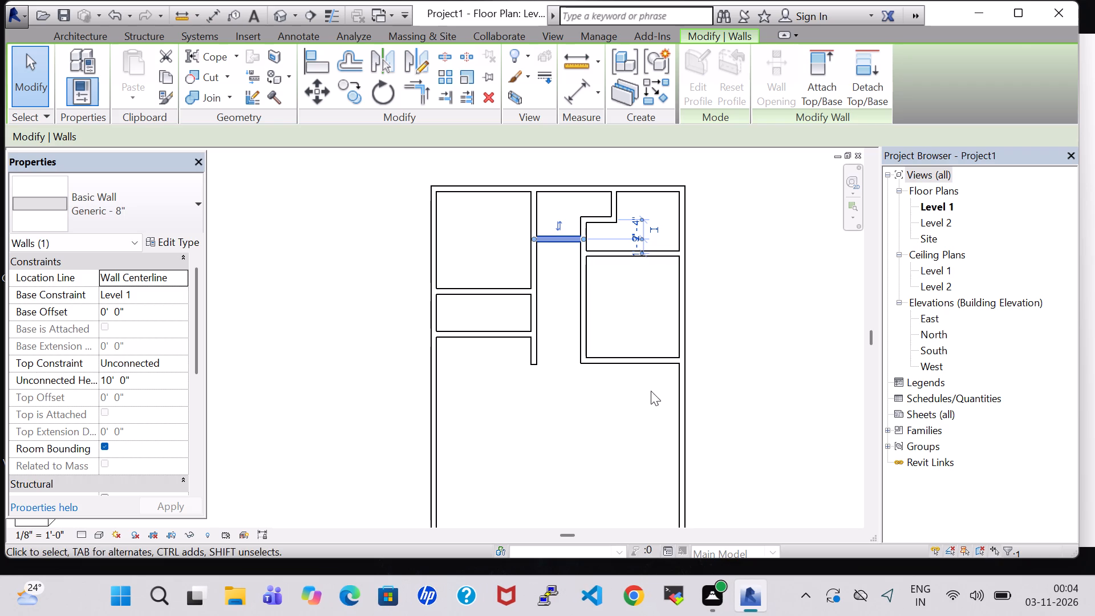
{"action": "left_click", "coordinate": [723, 288]}
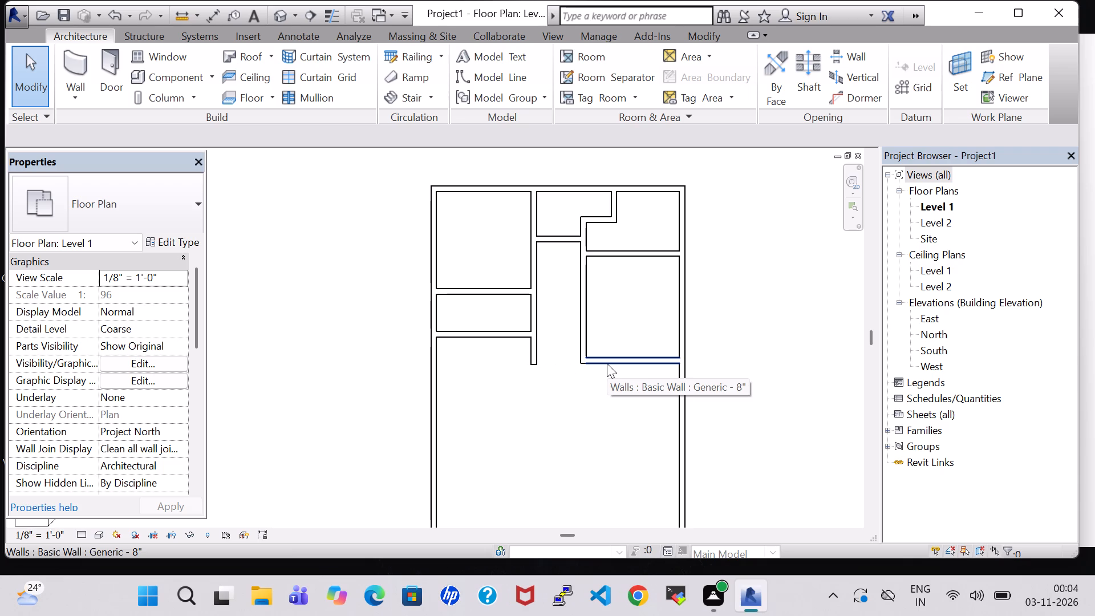
Enclose a third left-hand room with a wall 12'-1" across from the left exterior wall, turning up to the vertical wall's free end.
{"action": "left_click", "coordinate": [69, 49]}
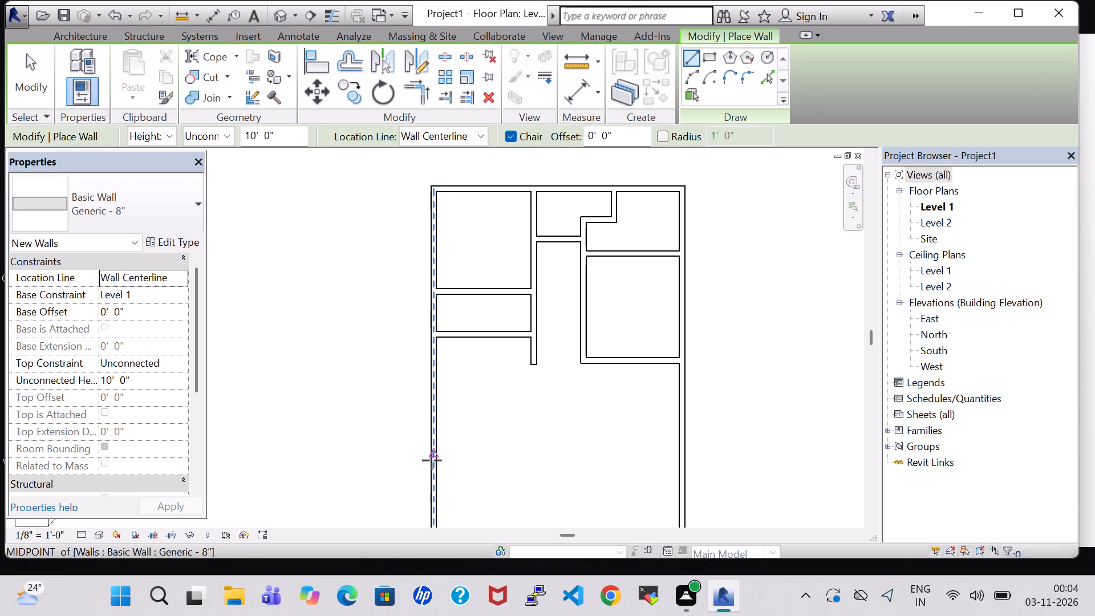
{"action": "double_click", "coordinate": [432, 453]}
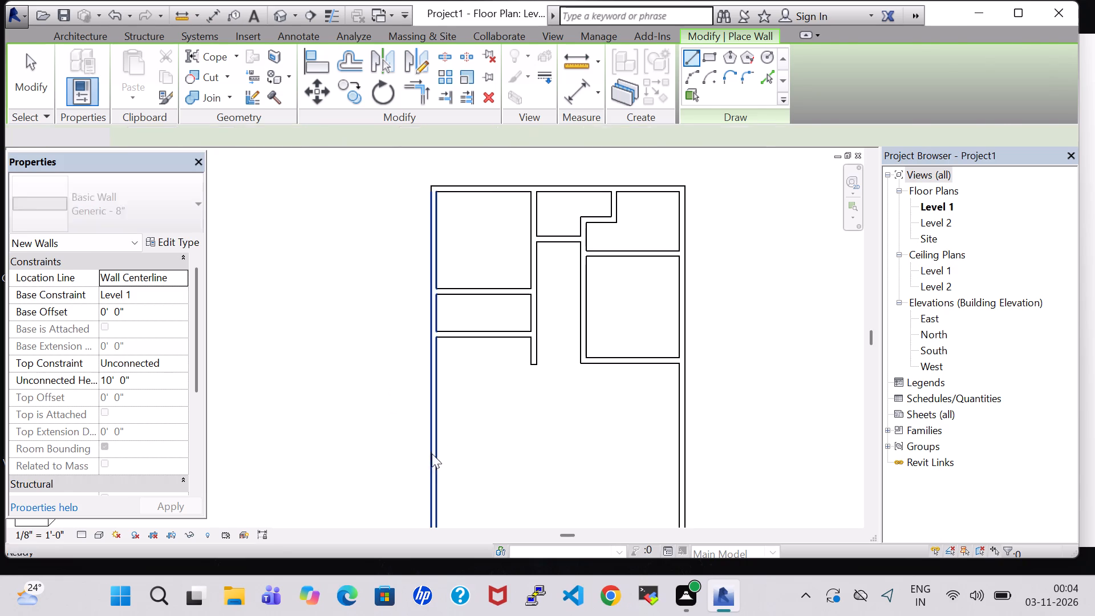
{"action": "left_click", "coordinate": [75, 58]}
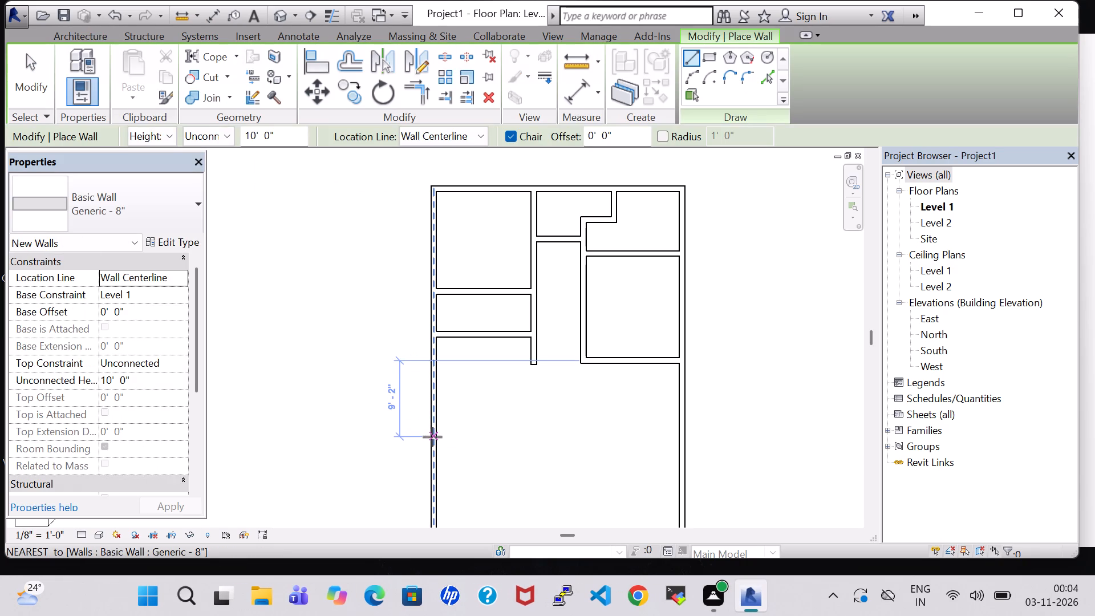
{"action": "left_click", "coordinate": [432, 441]}
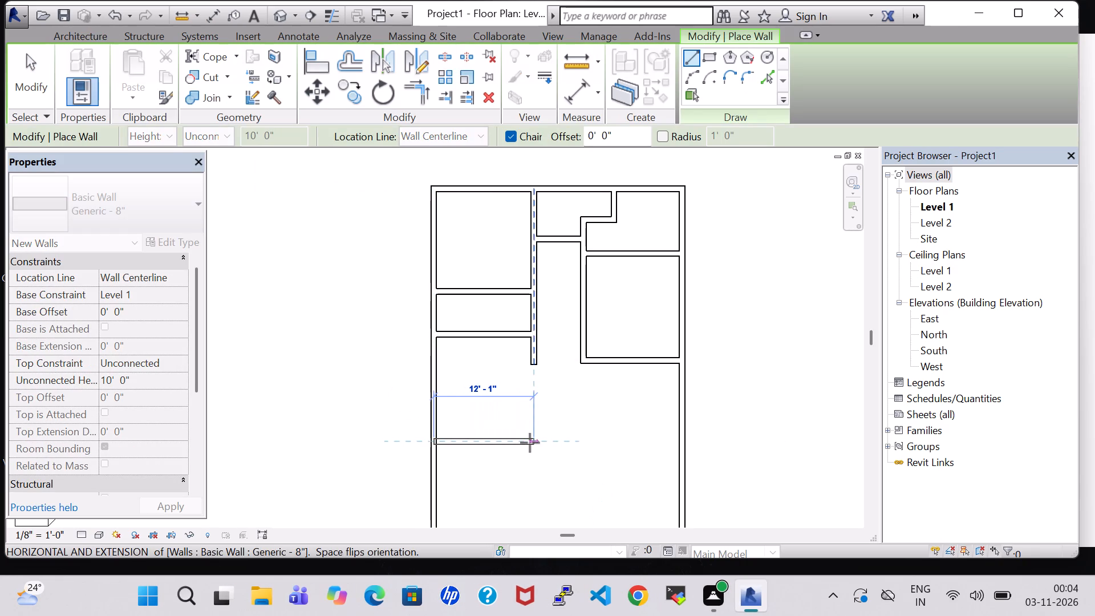
{"action": "left_click", "coordinate": [530, 443]}
{"action": "left_click", "coordinate": [529, 362]}
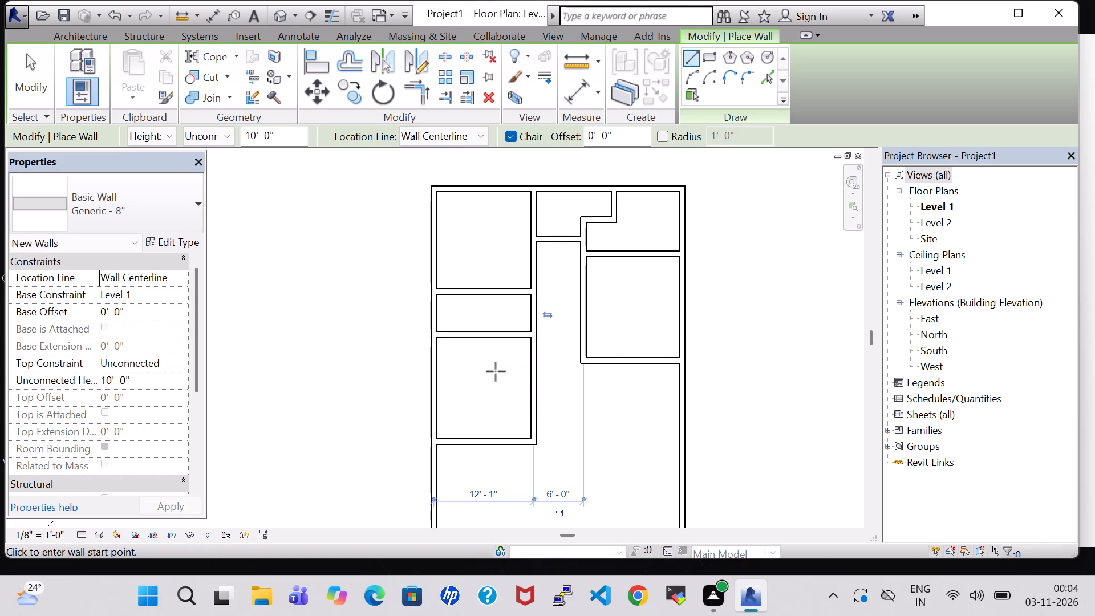
{"action": "key", "text": "Escape"}
{"action": "key", "text": "Escape"}
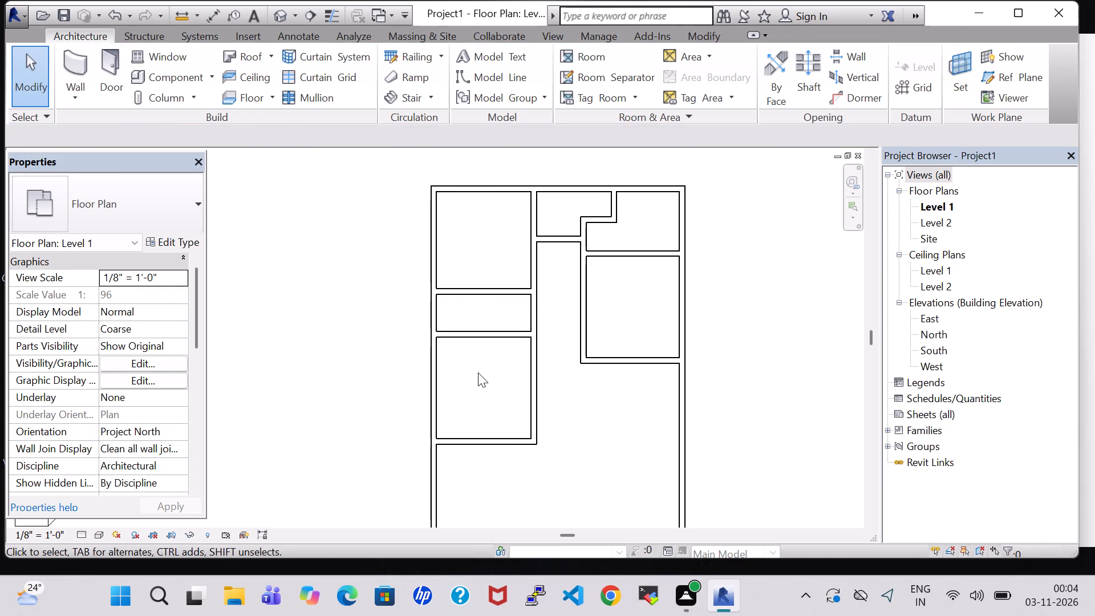
Enclose a fourth left-hand room by extending the vertical wall about 8'-2" down and turning back to the left exterior wall.
{"action": "scroll", "coordinate": [478, 375], "scroll_direction": "down", "scroll_amount": 2}
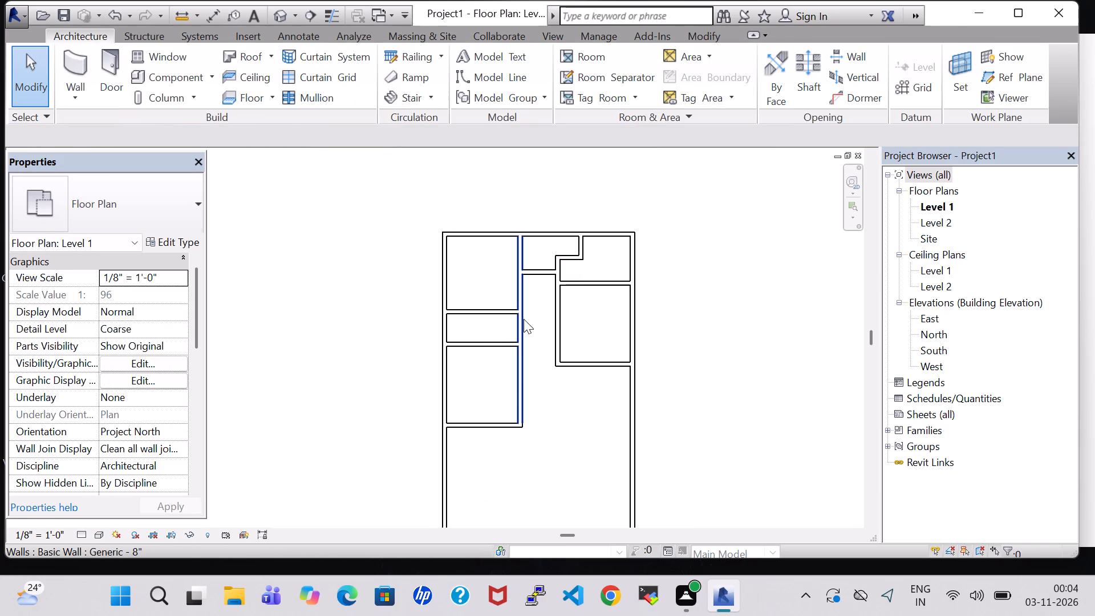
{"action": "middle_click_drag", "start_coordinate": [571, 382], "coordinate": [557, 315]}
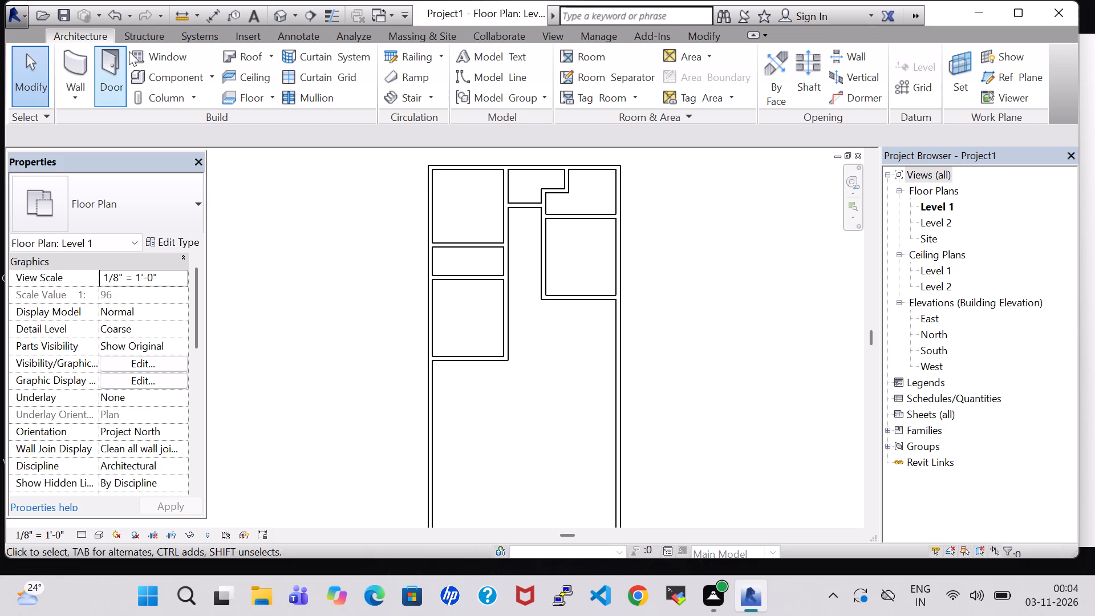
{"action": "left_click", "coordinate": [86, 59]}
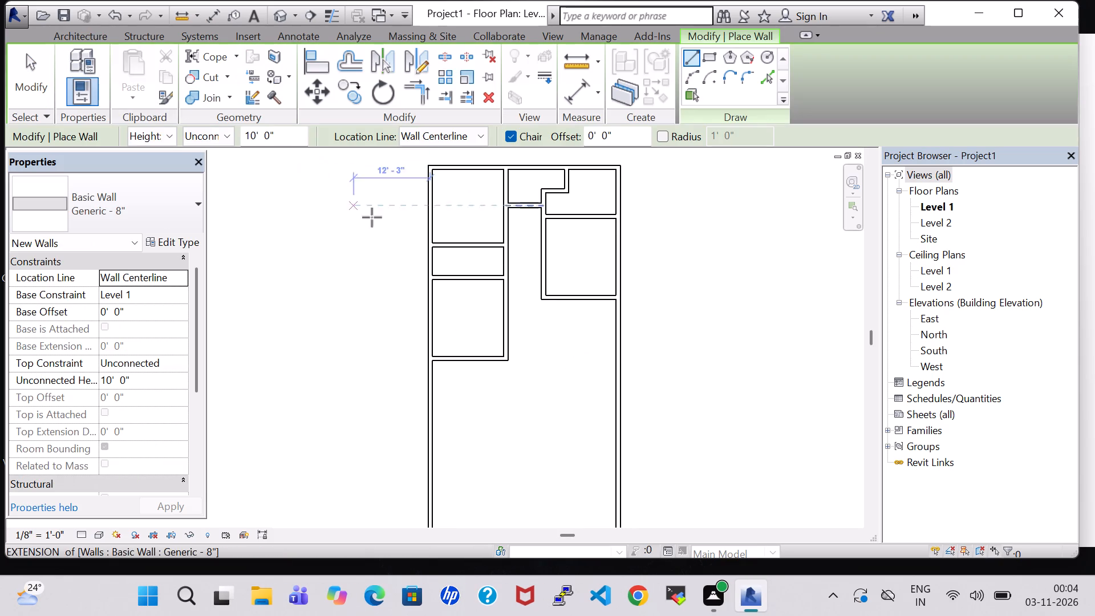
{"action": "left_click", "coordinate": [505, 355]}
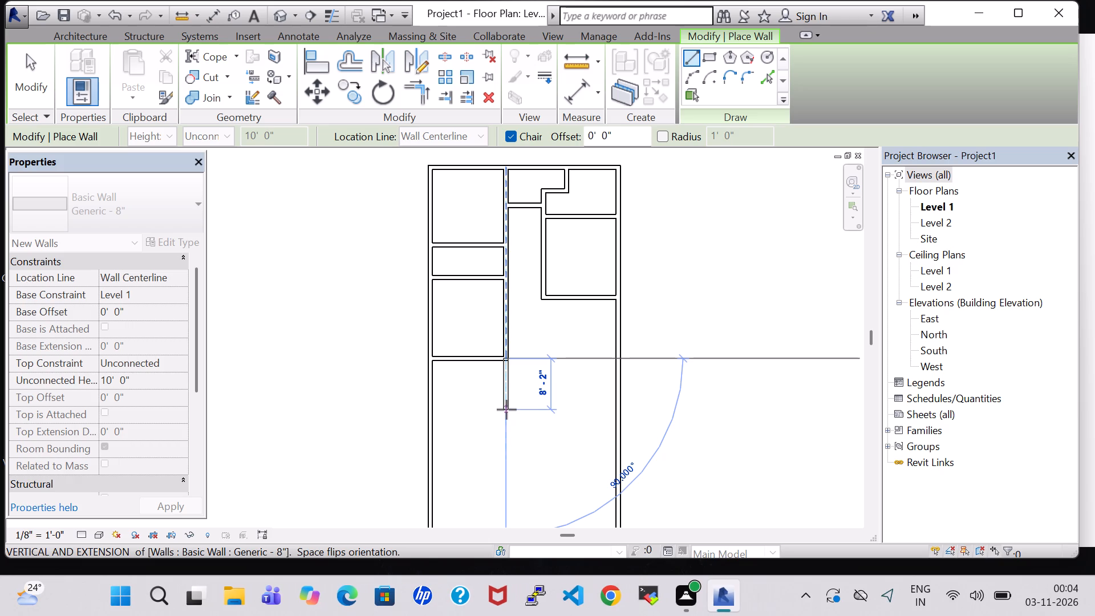
{"action": "left_click", "coordinate": [506, 410]}
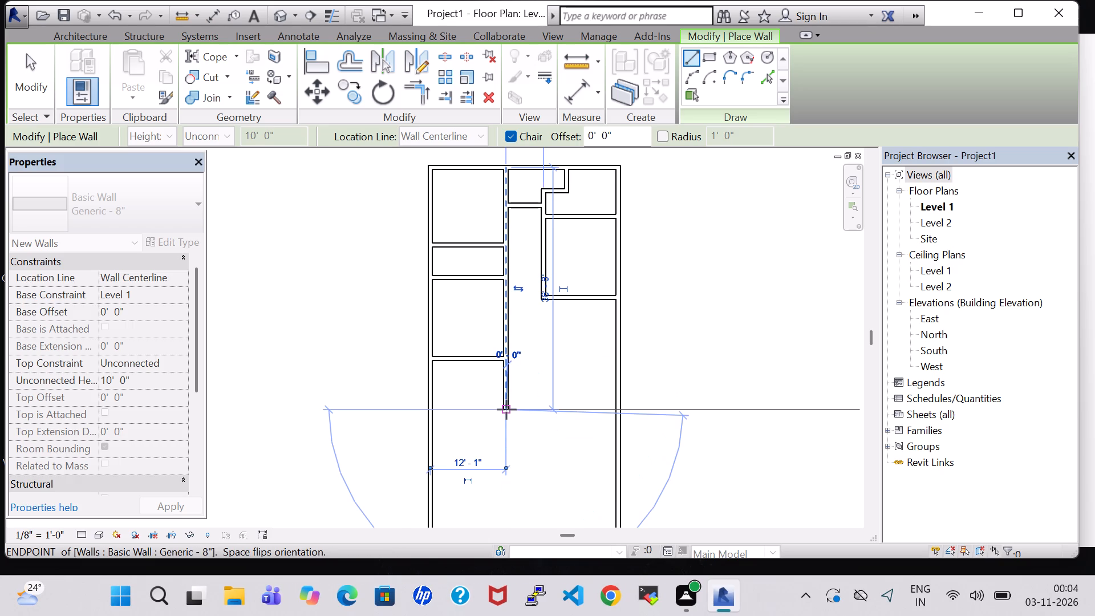
{"action": "left_click", "coordinate": [432, 410]}
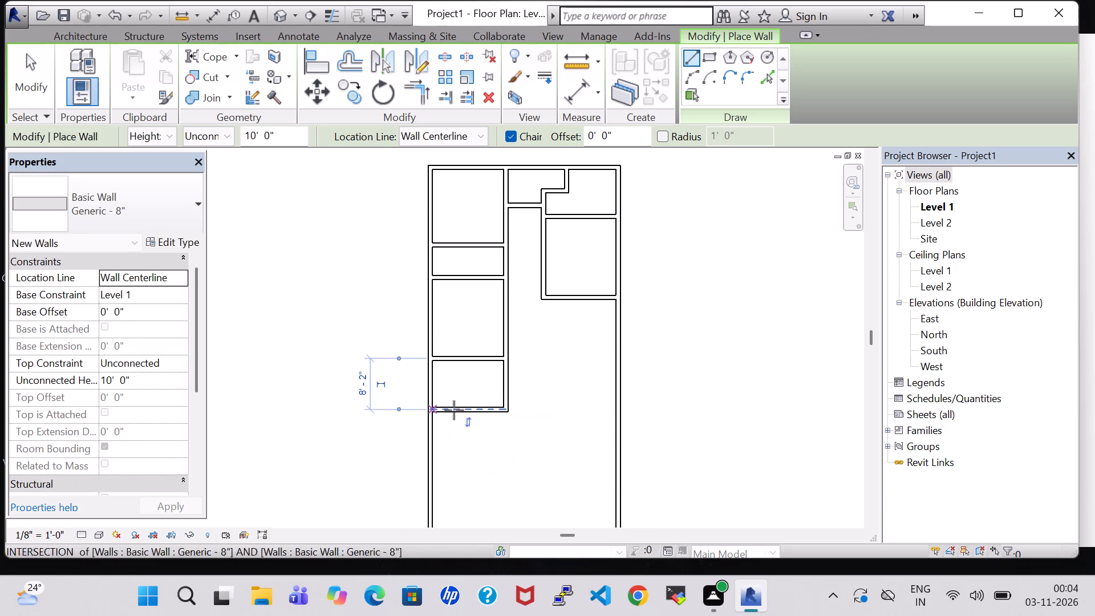
Draw a wall continuing the vertical partition about 16'-1" down from the fourth left-hand room's lower inner corner.
{"action": "scroll", "coordinate": [526, 418], "scroll_direction": "down", "scroll_amount": 1}
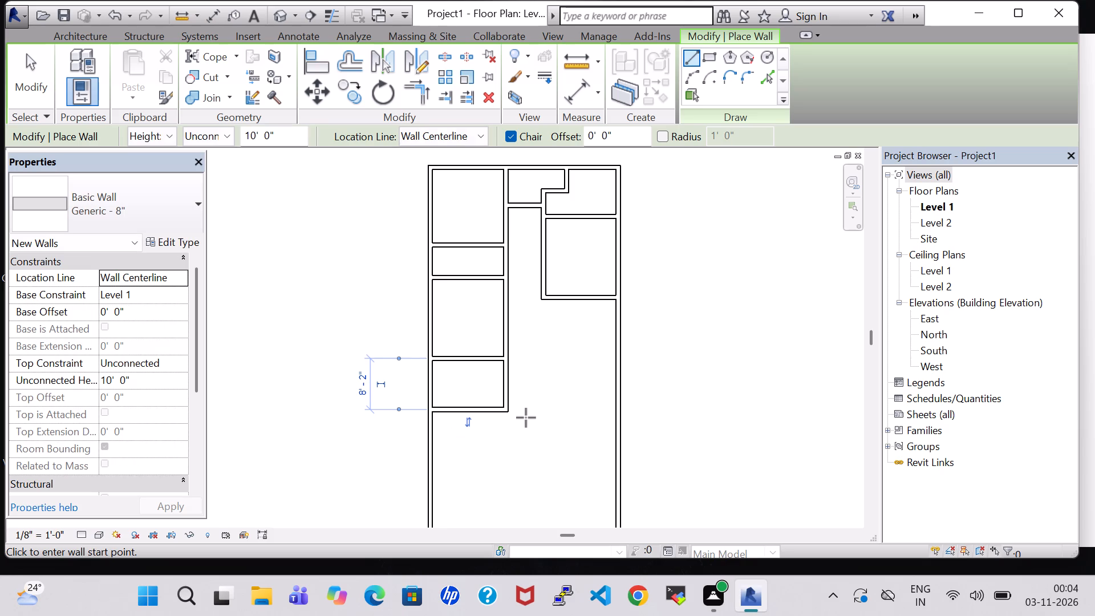
{"action": "scroll", "coordinate": [526, 418], "scroll_direction": "down", "scroll_amount": 1}
{"action": "middle_click_drag", "start_coordinate": [526, 418], "coordinate": [529, 403]}
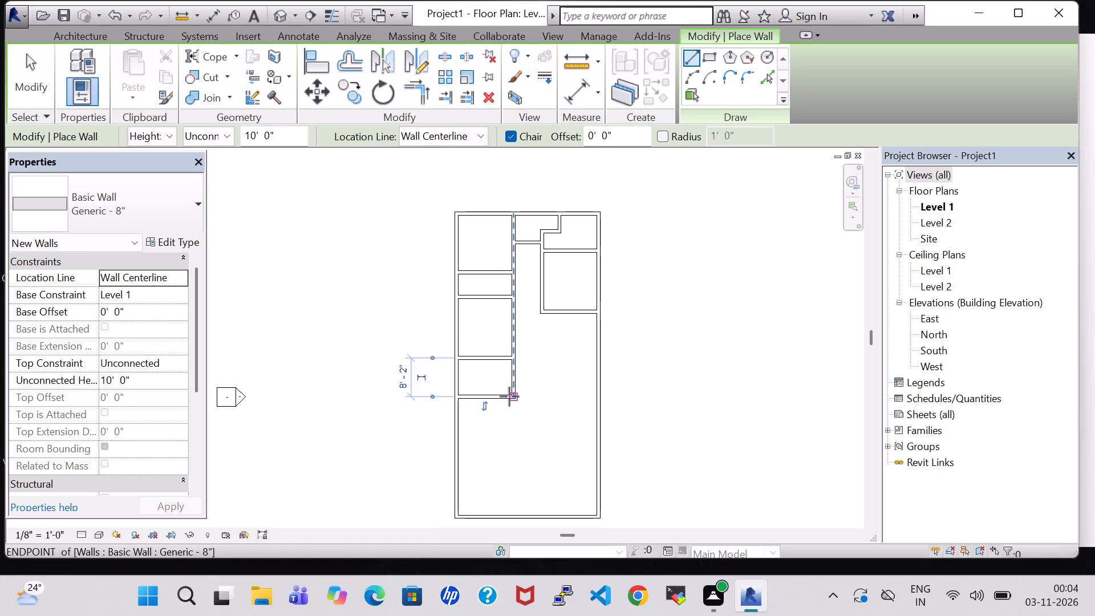
{"action": "left_click", "coordinate": [514, 396]}
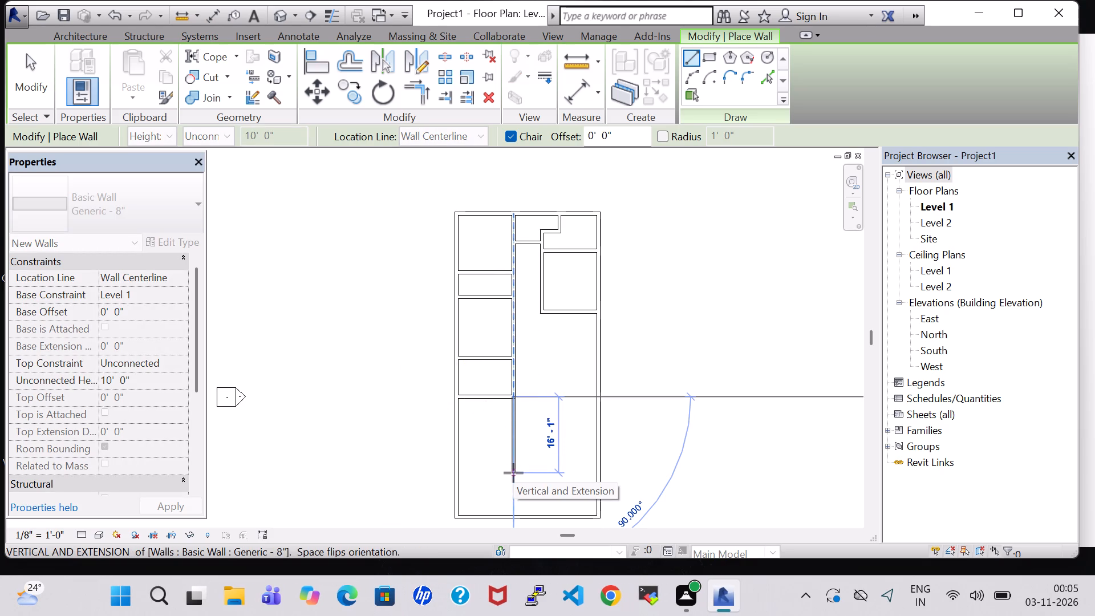
{"action": "left_click", "coordinate": [513, 473]}
{"action": "left_click", "coordinate": [513, 473]}
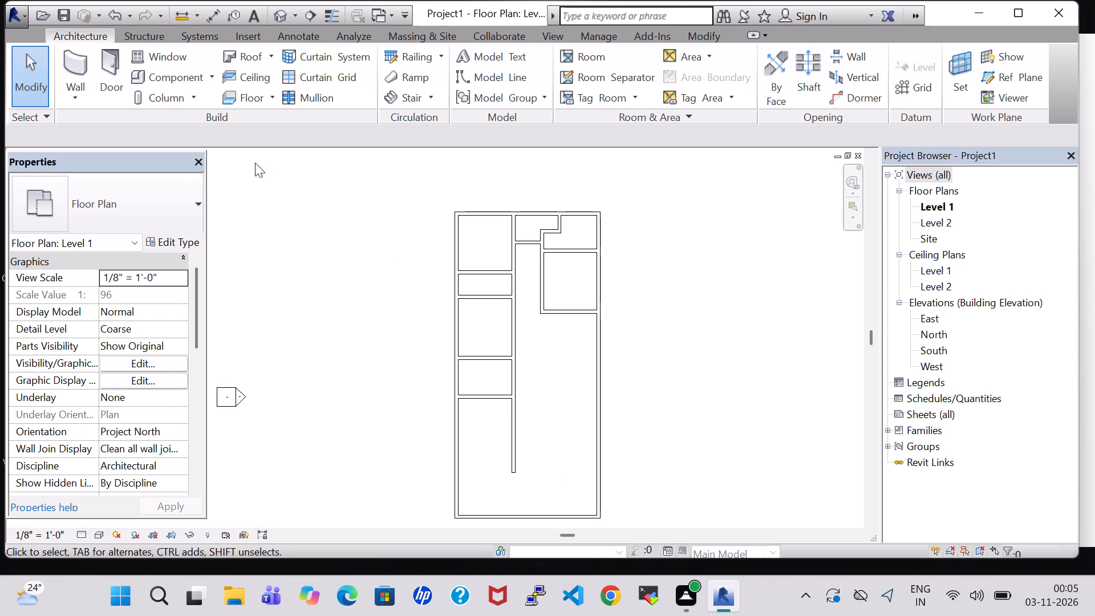
Draw a horizontal wall from the vertical partition's free end to the right exterior wall, about 9'-3" above the bottom exterior wall.
{"action": "left_click", "coordinate": [81, 65]}
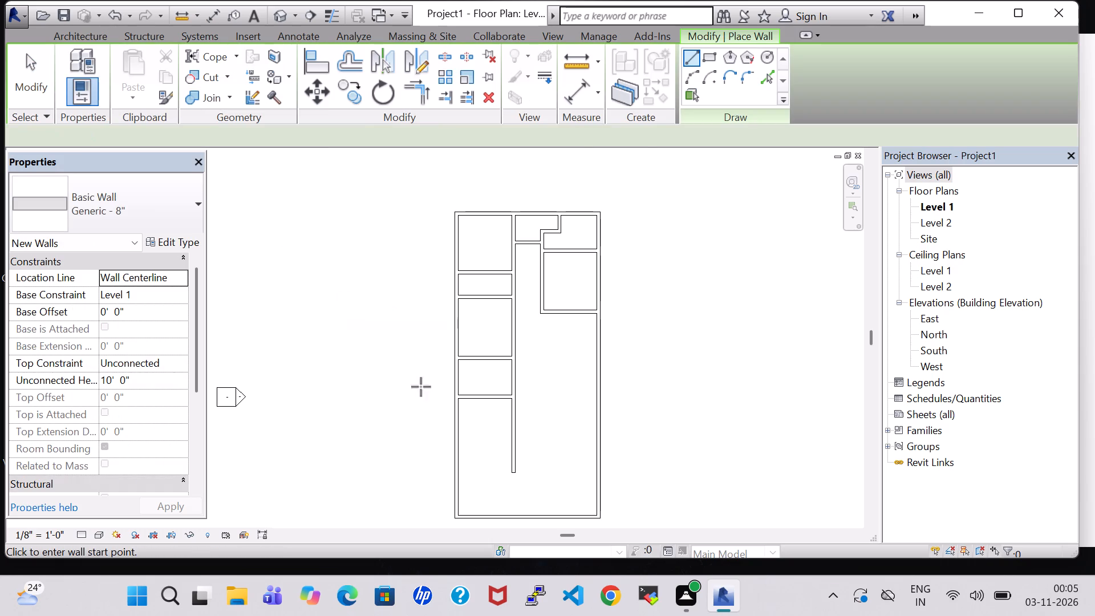
{"action": "left_click", "coordinate": [515, 471]}
{"action": "left_click", "coordinate": [601, 477]}
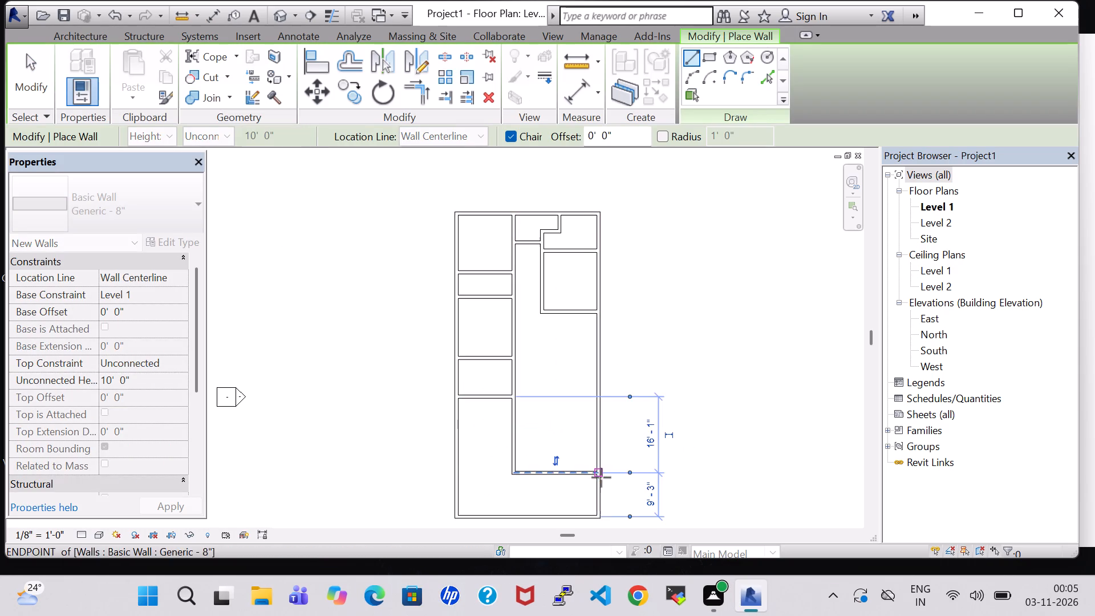
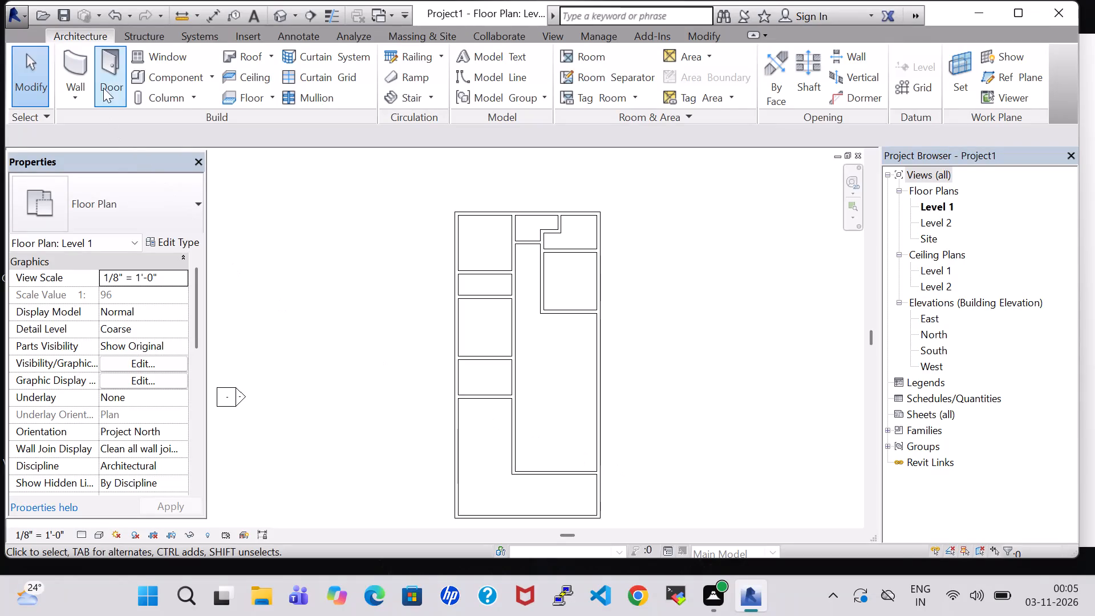
Draw a wall about 9'-10" up from the lower horizontal wall, turning about 5'-7" across to the right exterior wall.
{"action": "left_click", "coordinate": [76, 58]}
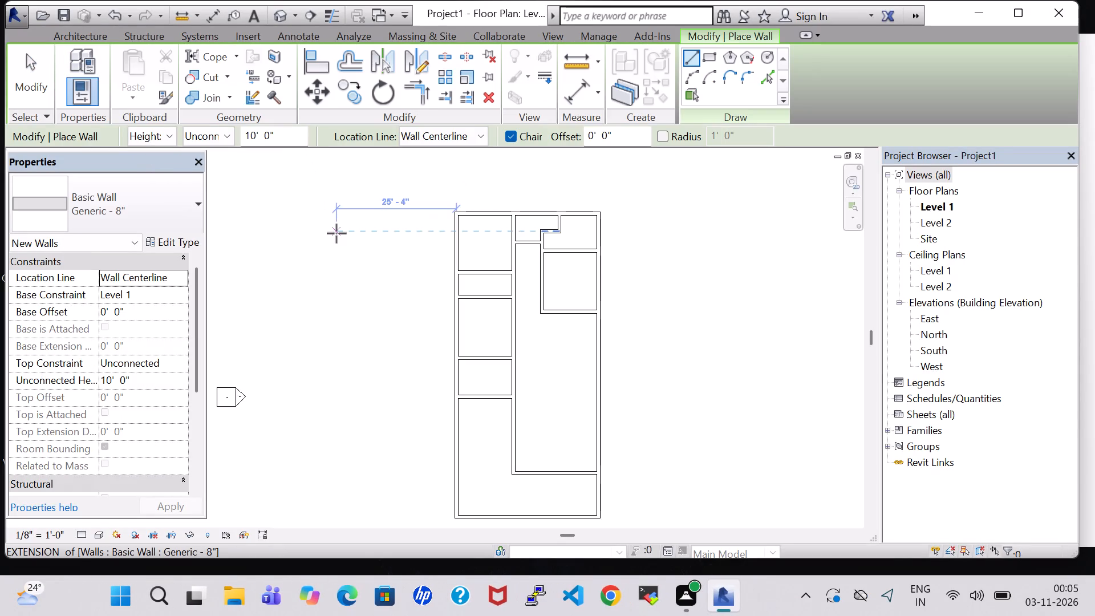
{"action": "left_click", "coordinate": [572, 470]}
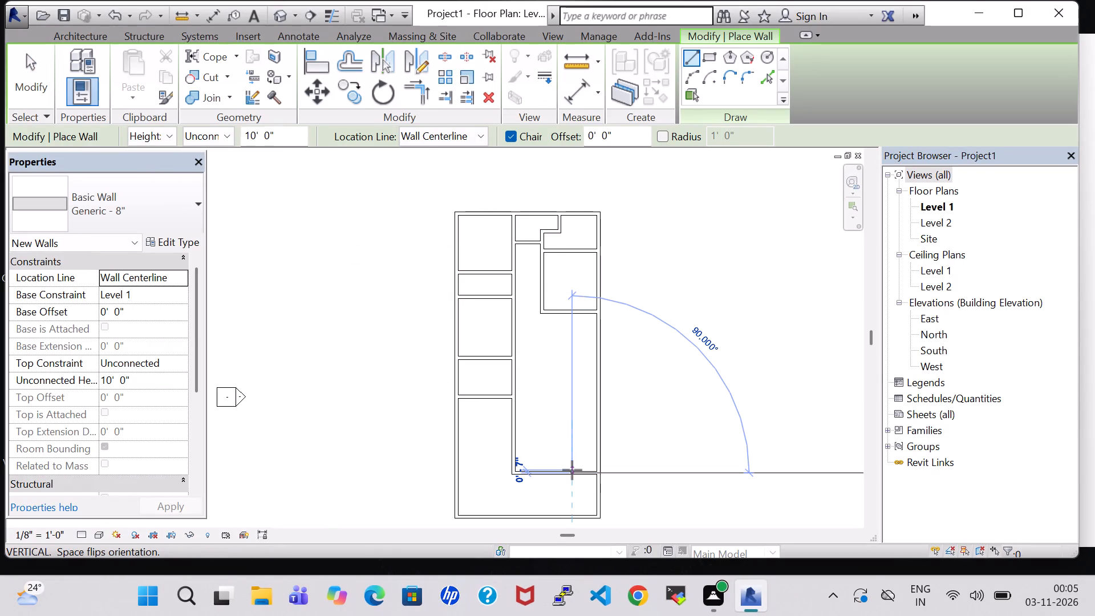
{"action": "left_click", "coordinate": [573, 423]}
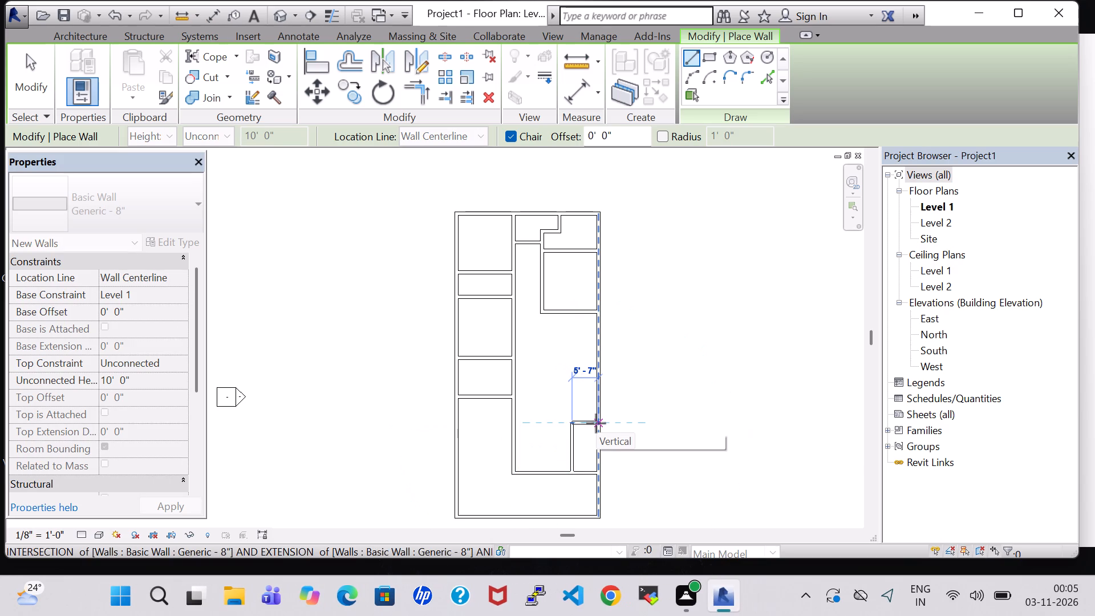
{"action": "left_click", "coordinate": [596, 423]}
{"action": "key", "text": "Escape"}
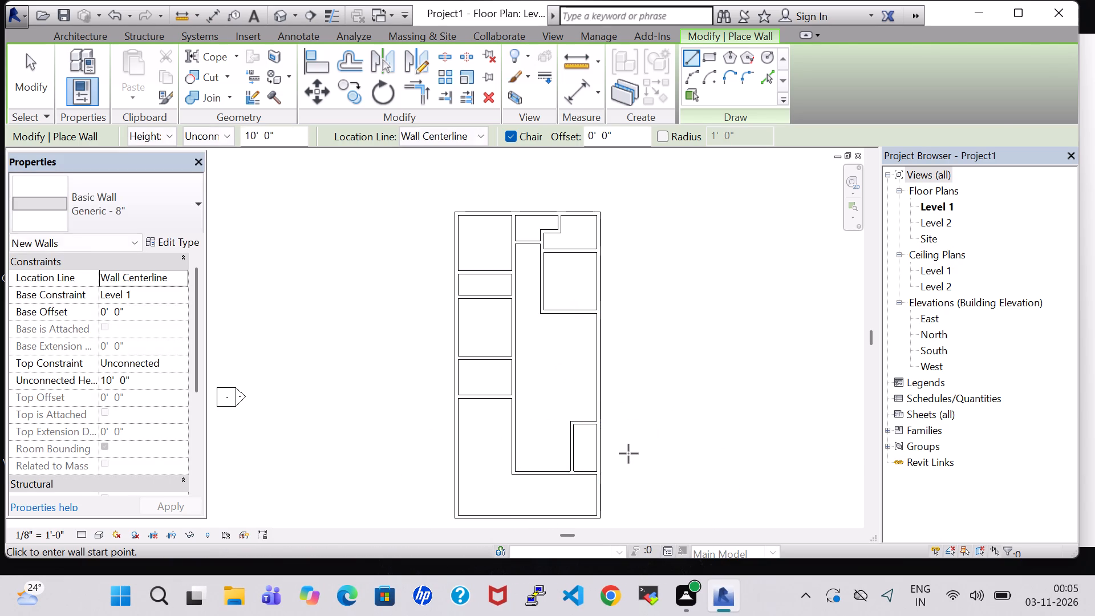
{"action": "key", "text": "Escape"}
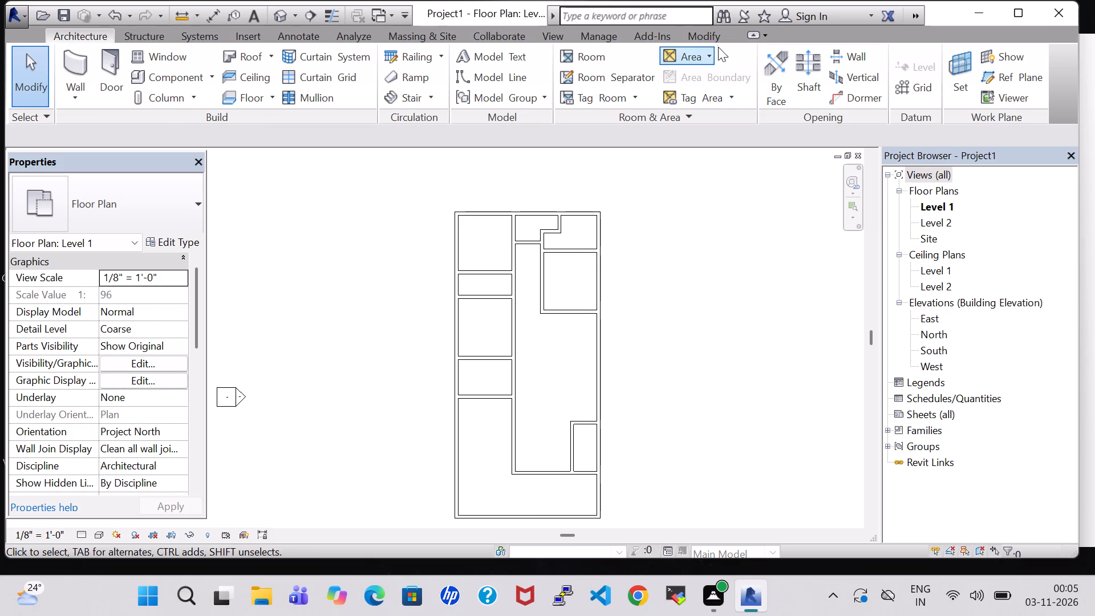
Split the lower horizontal wall at the new vertical wall's base and delete its segment reaching the right exterior wall.
{"action": "left_click", "coordinate": [710, 39]}
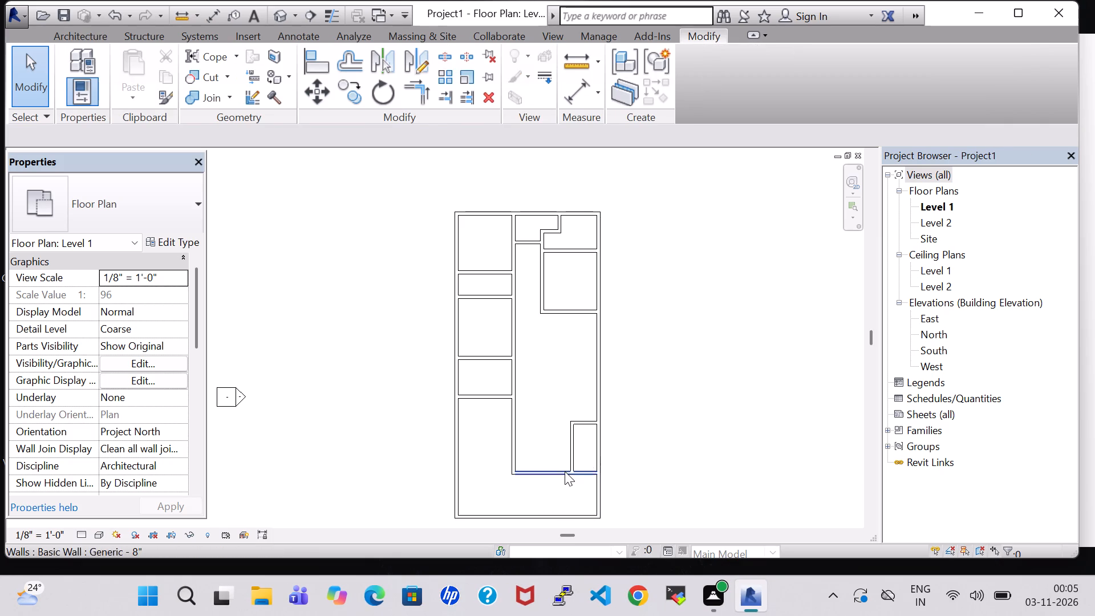
{"action": "left_click", "coordinate": [441, 54]}
{"action": "scroll", "coordinate": [572, 426], "scroll_direction": "up", "scroll_amount": 5}
{"action": "middle_click_drag", "start_coordinate": [556, 299], "coordinate": [555, 286]}
{"action": "scroll", "coordinate": [494, 334], "scroll_direction": "up", "scroll_amount": 1}
{"action": "middle_click_drag", "start_coordinate": [494, 334], "coordinate": [515, 222]}
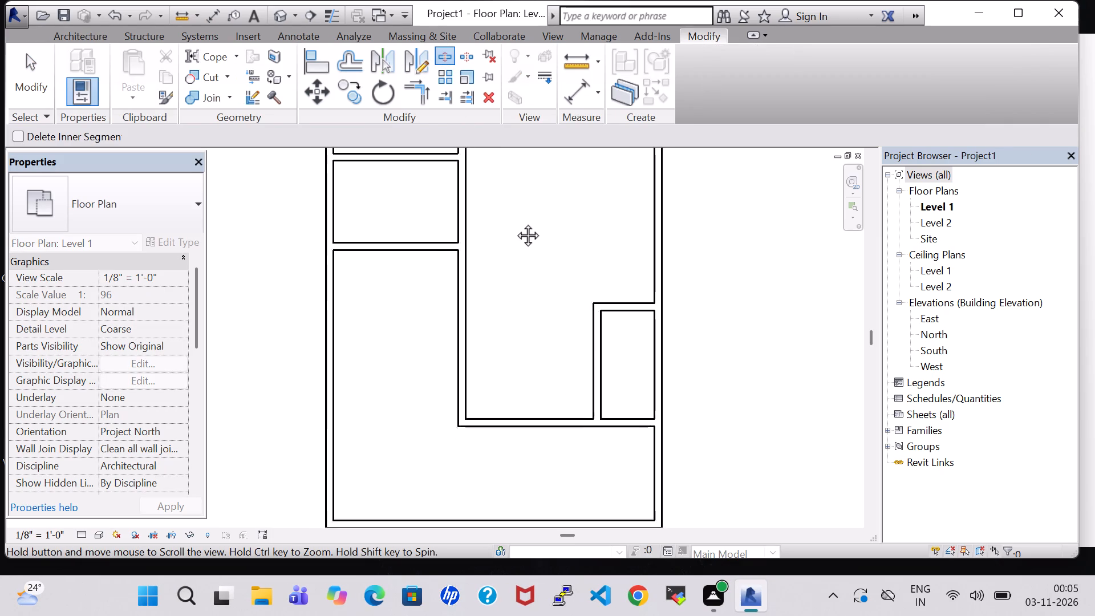
{"action": "middle_click_drag", "start_coordinate": [515, 222], "coordinate": [519, 202]}
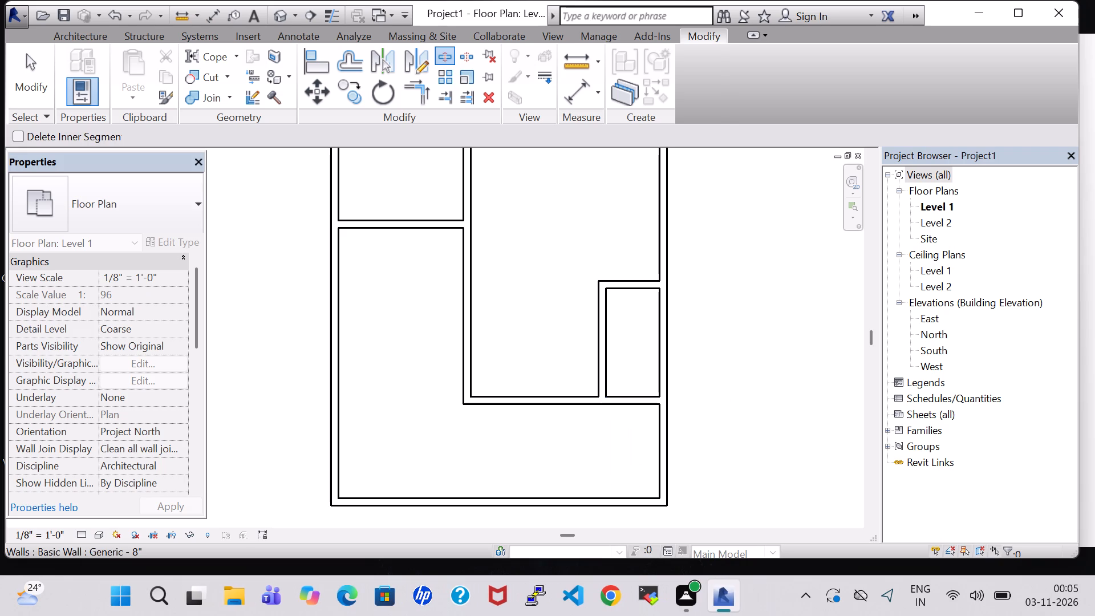
{"action": "left_click", "coordinate": [600, 398]}
{"action": "key", "text": "Escape"}
{"action": "key", "text": "Escape"}
{"action": "key", "text": "Escape"}
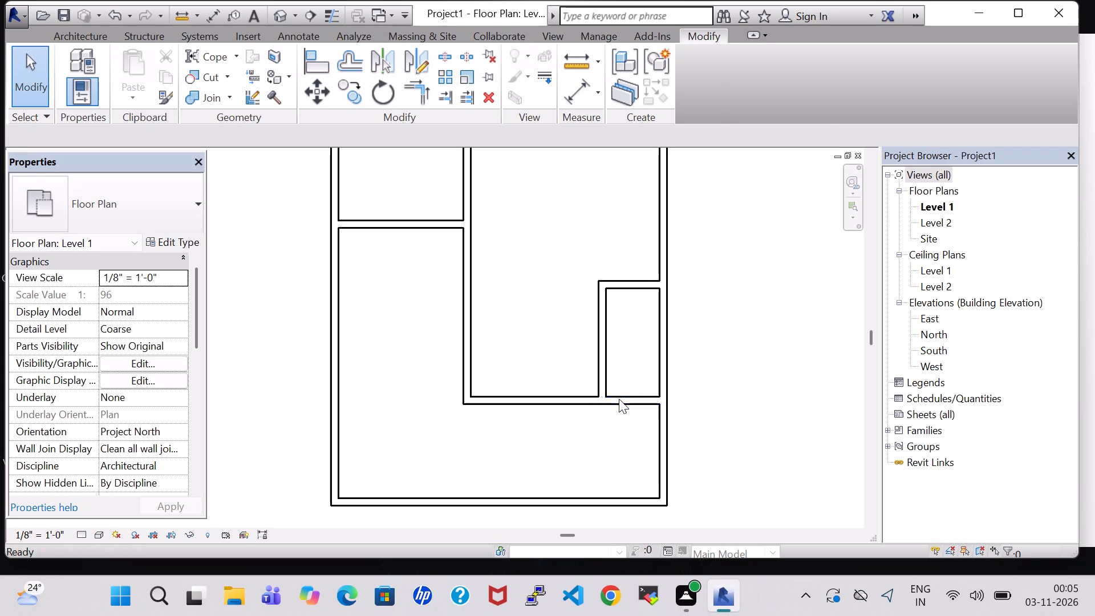
{"action": "left_click", "coordinate": [619, 399]}
{"action": "key", "text": "Delete"}
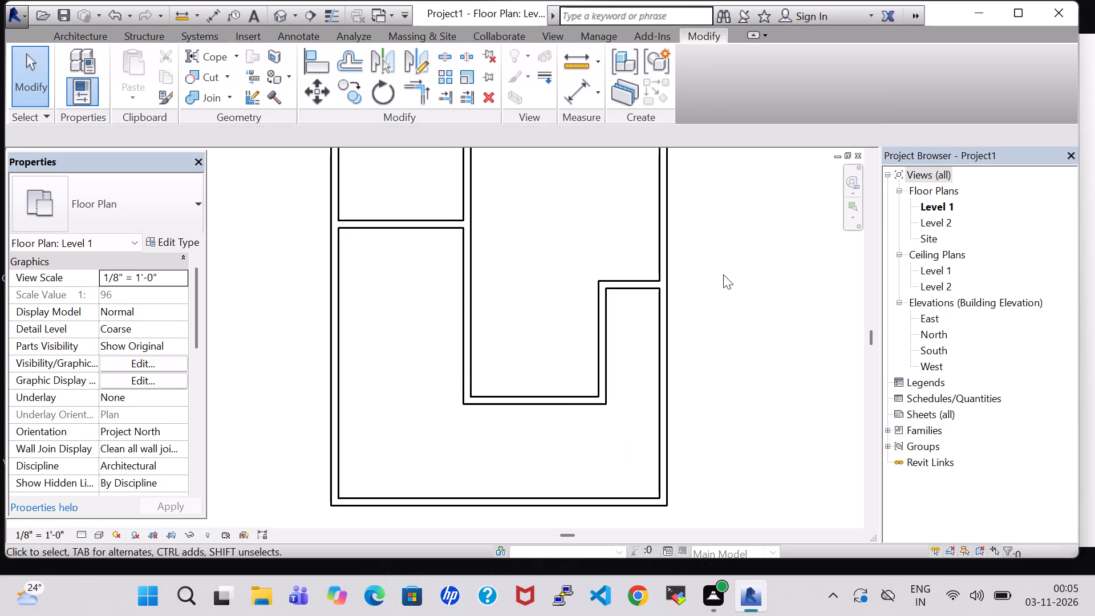
Move the short horizontal wall at the right exterior wall down to about 11'-4" below the fourth left-hand room's lower wall line.
{"action": "scroll", "coordinate": [723, 274], "scroll_direction": "down", "scroll_amount": 2}
{"action": "left_click", "coordinate": [646, 285]}
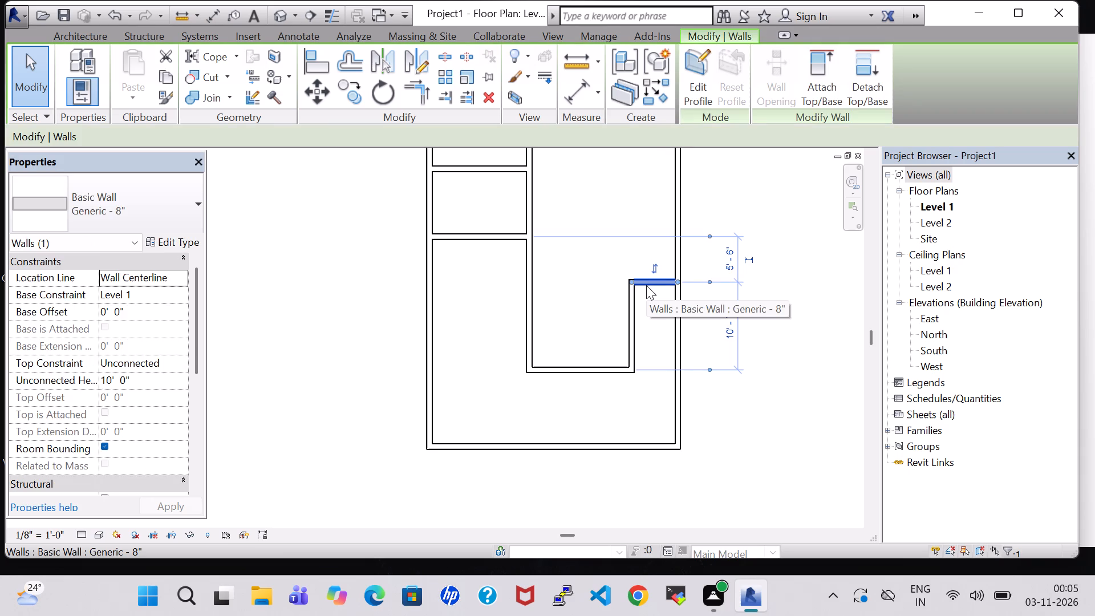
{"action": "key", "text": "Down"}
{"action": "key", "text": "Down"}
{"action": "key", "text": "Down"}
{"action": "key", "text": "Down"}
{"action": "key", "text": "Down"}
{"action": "key", "text": "Down"}
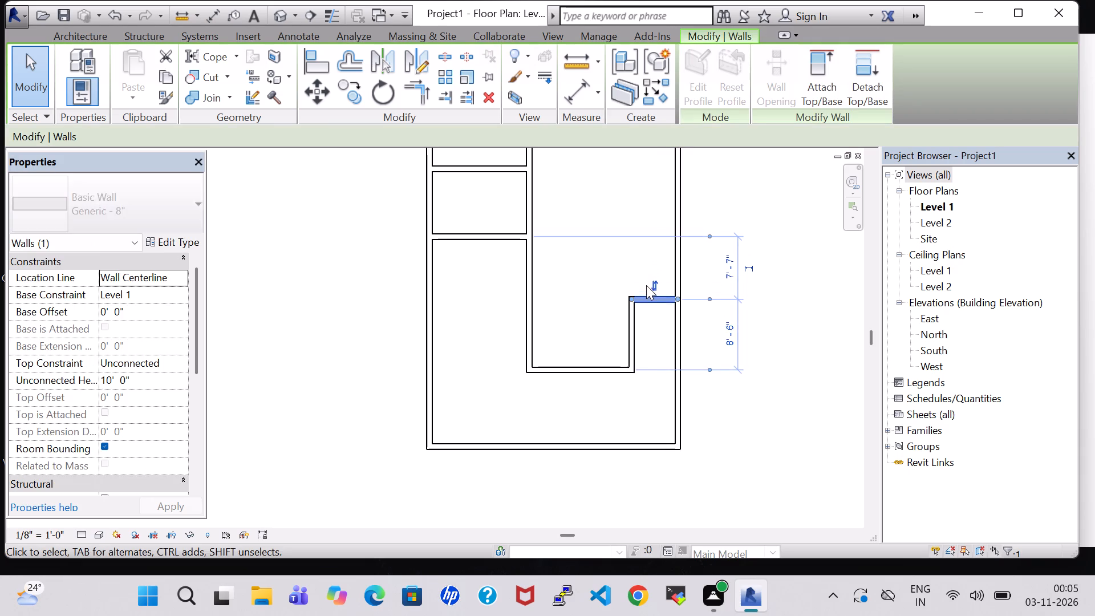
{"action": "key", "text": "Down"}
{"action": "key", "text": "Down"}
{"action": "key", "text": "Down"}
{"action": "key", "text": "Down"}
{"action": "key", "text": "Down"}
{"action": "key", "text": "Down"}
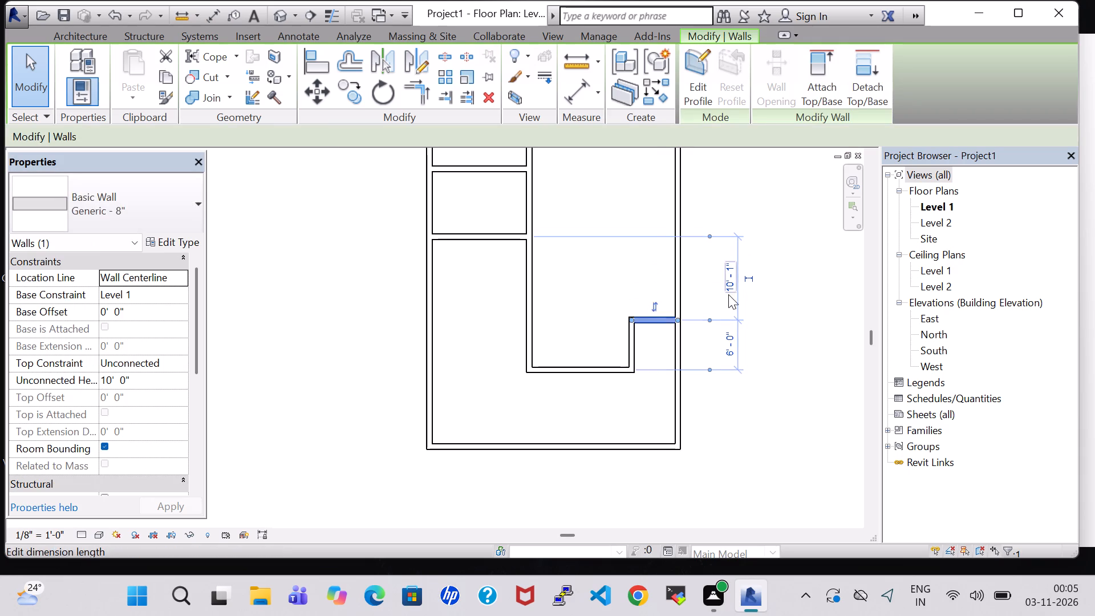
{"action": "key", "text": "Down"}
{"action": "key", "text": "Down"}
{"action": "left_click", "coordinate": [798, 307]}
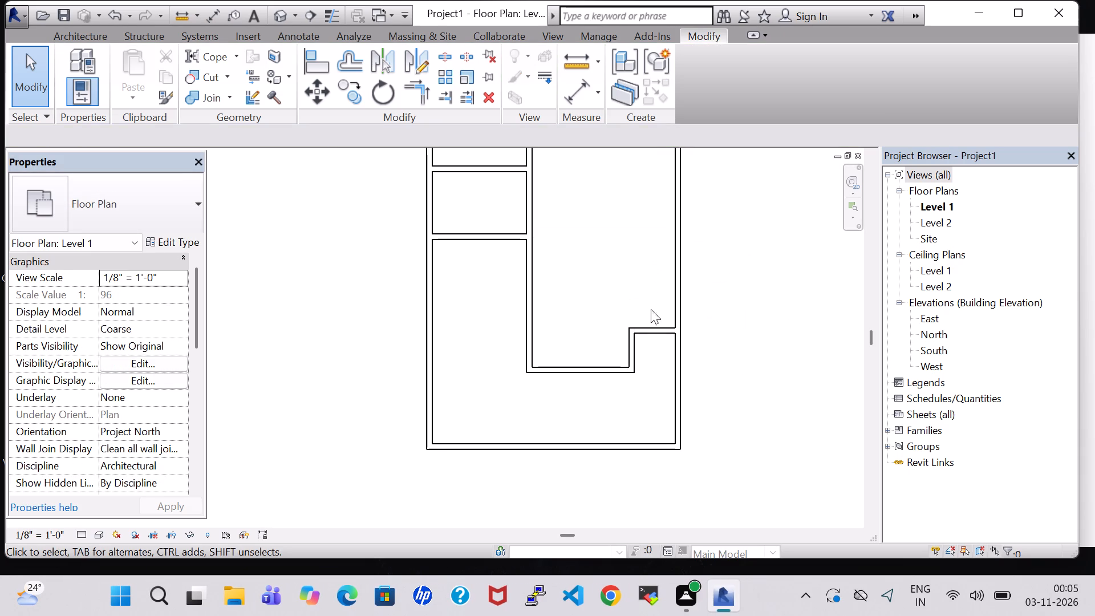
Enclose a narrow right-hand room with a wall about 11'-4" up from the short wall's corner, turning across to the right exterior wall.
{"action": "left_click", "coordinate": [75, 37]}
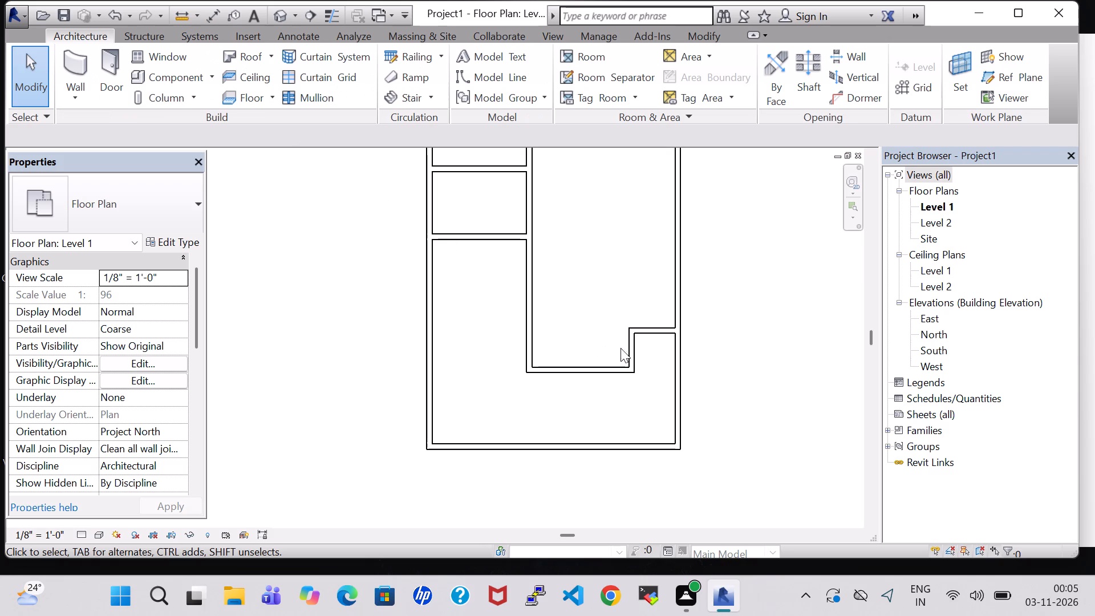
{"action": "left_click", "coordinate": [74, 62]}
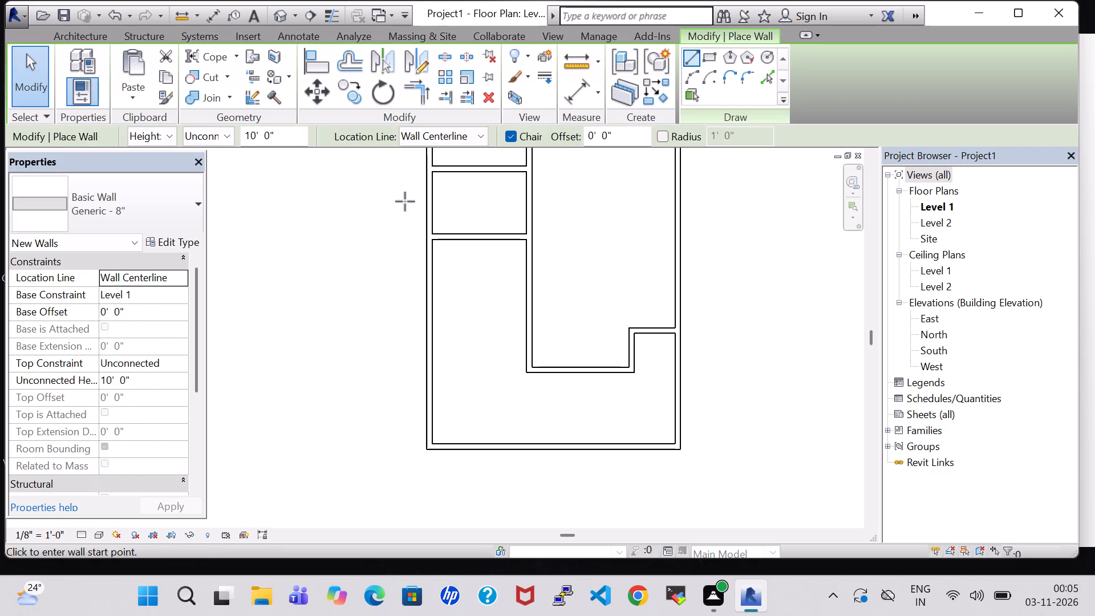
{"action": "left_click", "coordinate": [631, 331]}
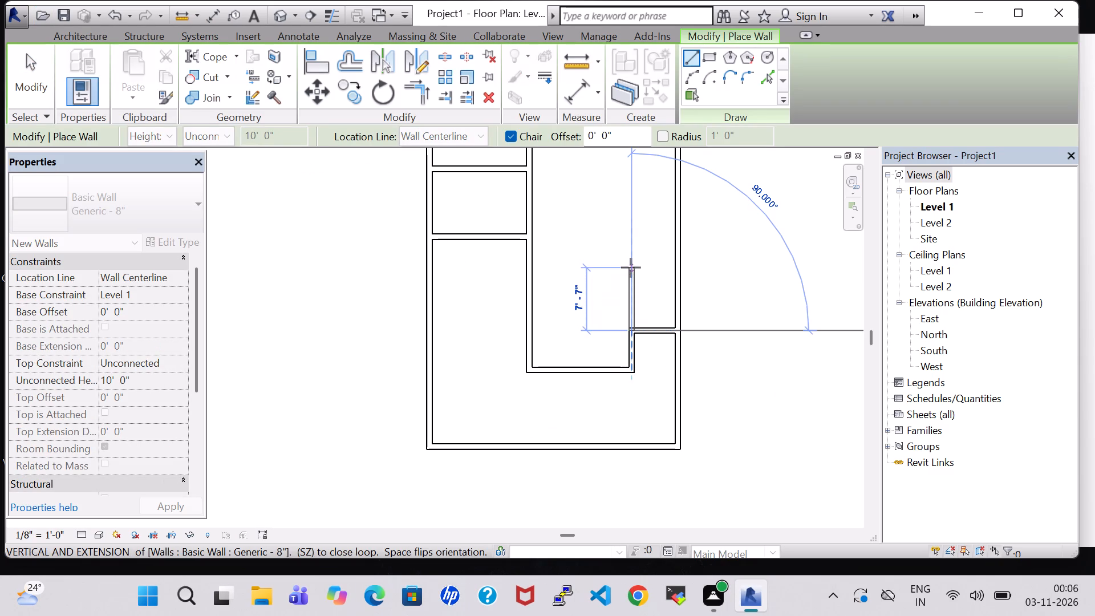
{"action": "left_click", "coordinate": [631, 234]}
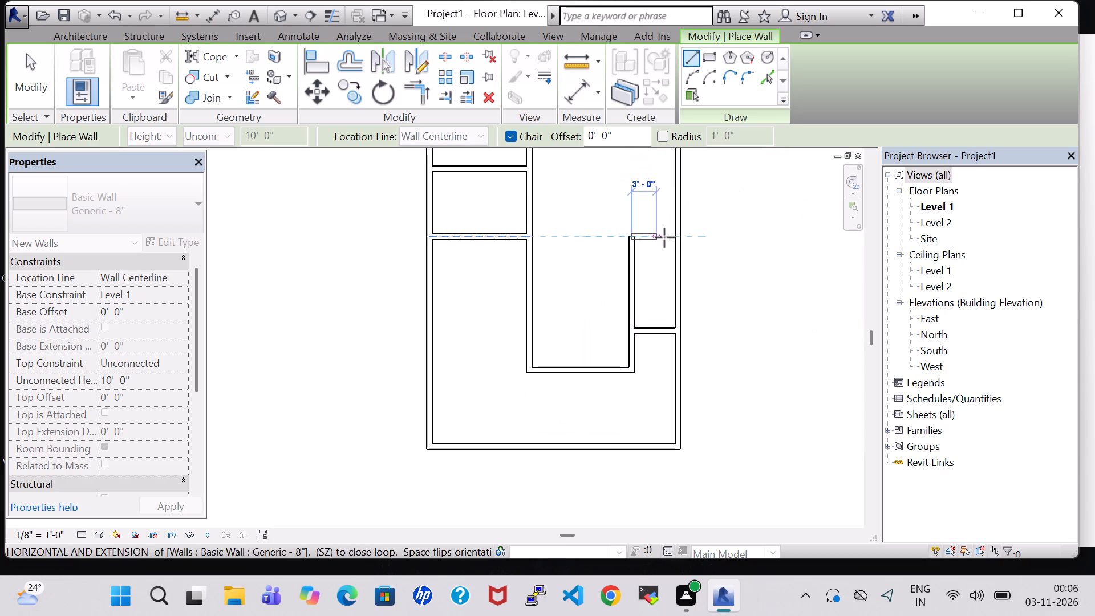
{"action": "left_click", "coordinate": [672, 237]}
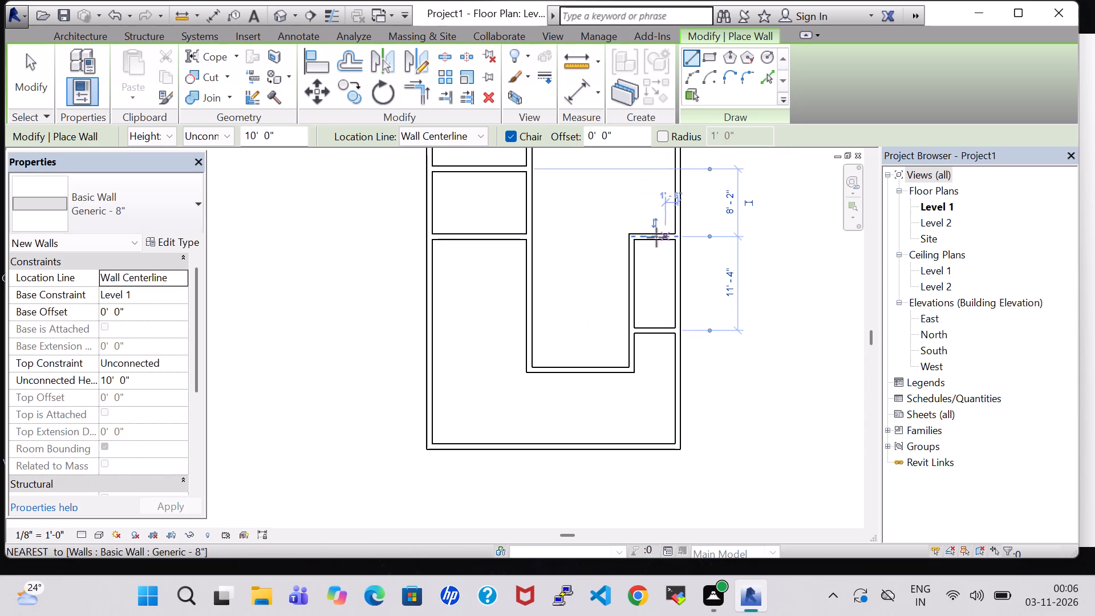
Add stubs along the narrow room's top wall line, about 5'-8" from its corner and 2'-7" from the vertical partition, leaving an opening between.
{"action": "left_click", "coordinate": [628, 237]}
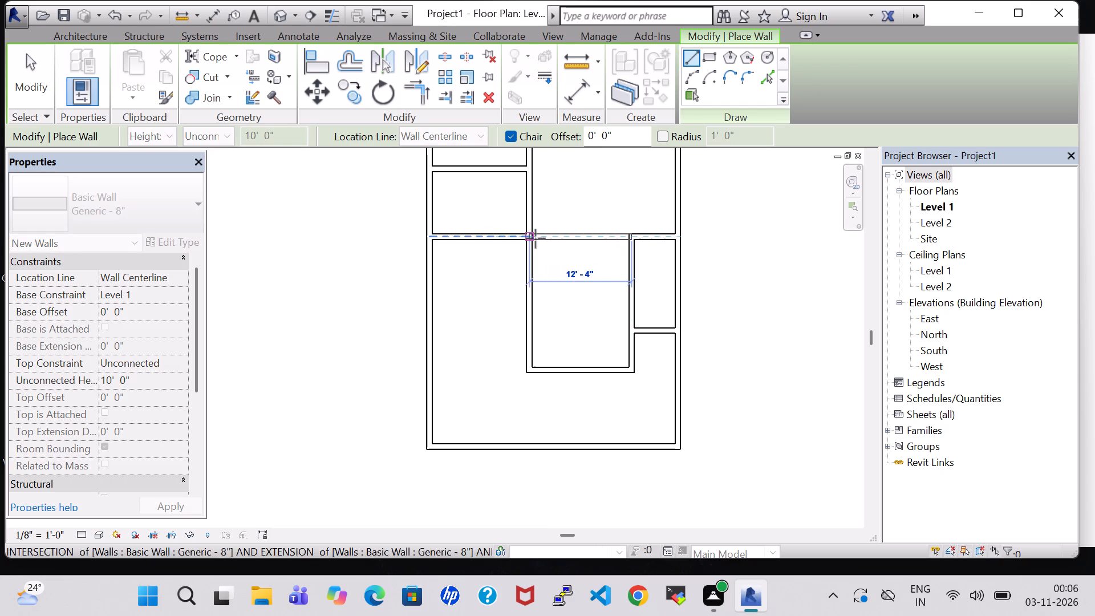
{"action": "left_click", "coordinate": [585, 238]}
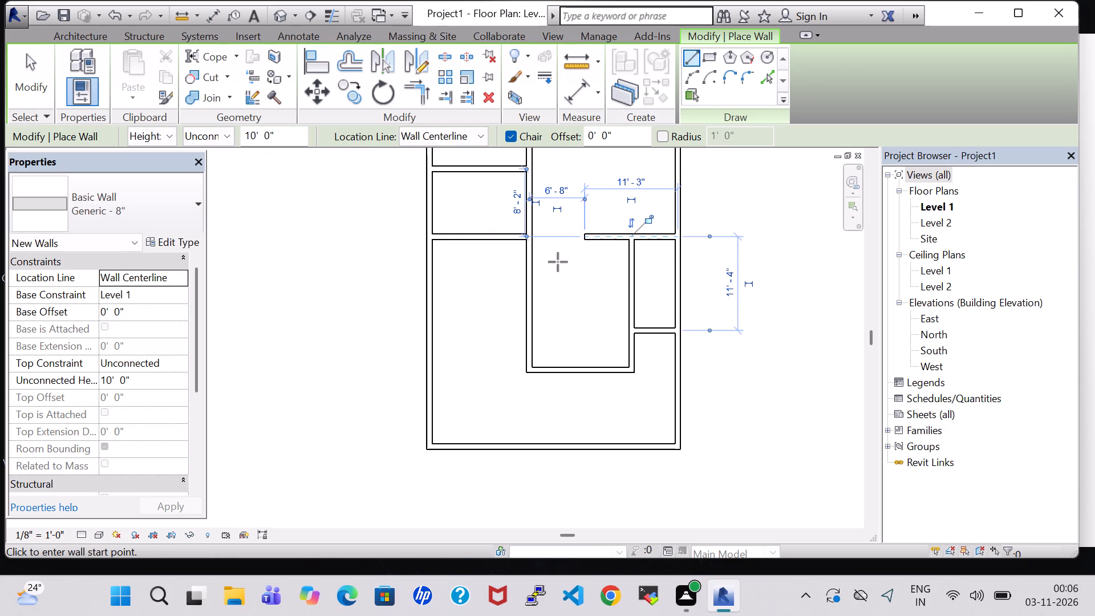
{"action": "left_click", "coordinate": [529, 235]}
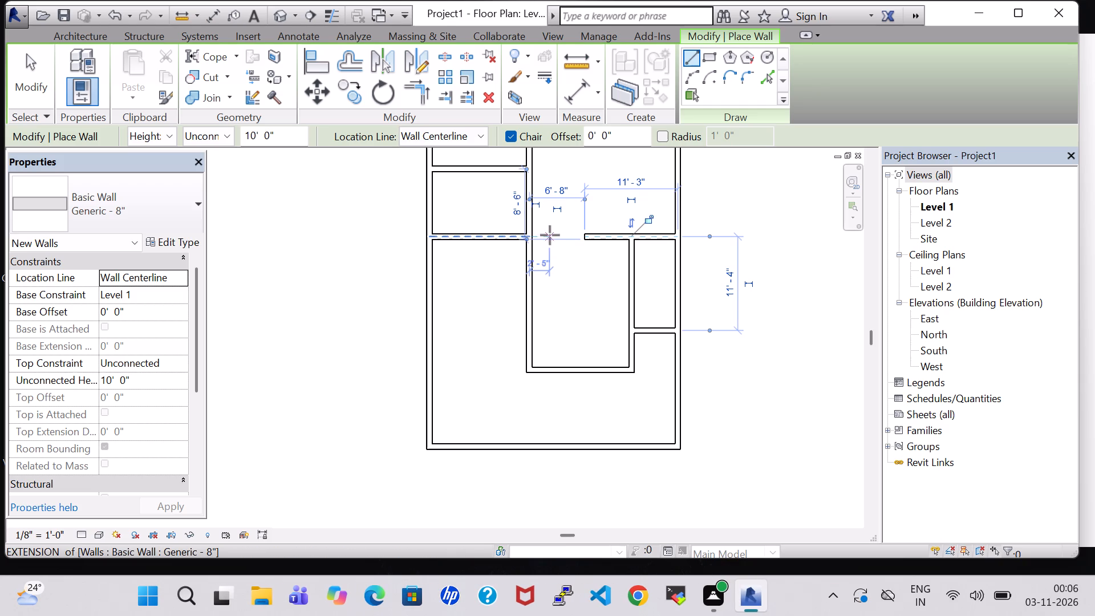
{"action": "key", "text": "Escape"}
{"action": "left_click", "coordinate": [551, 237]}
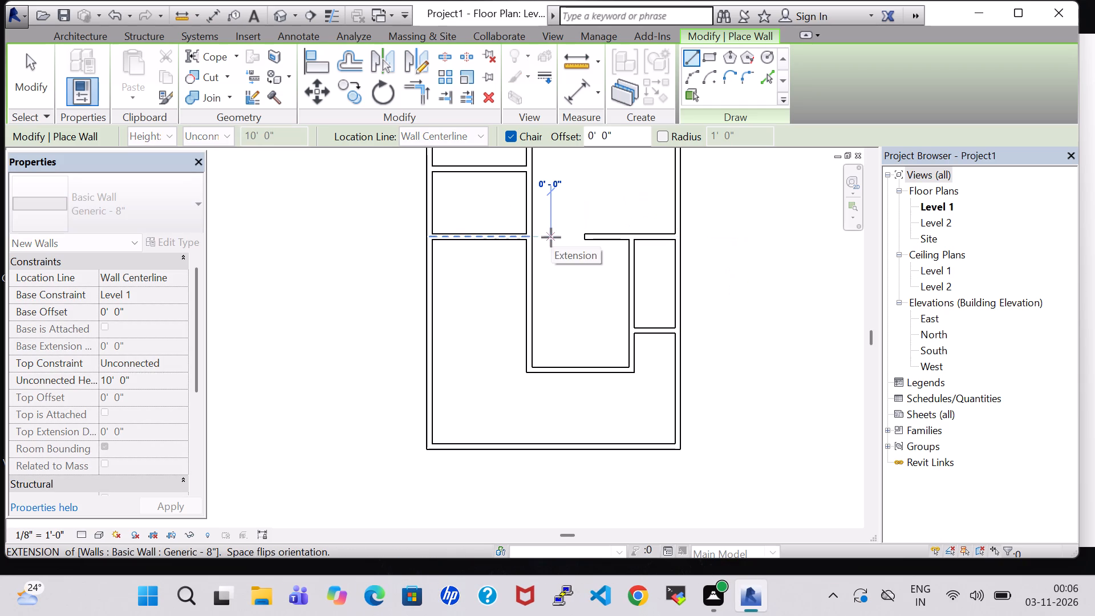
{"action": "left_click", "coordinate": [528, 237]}
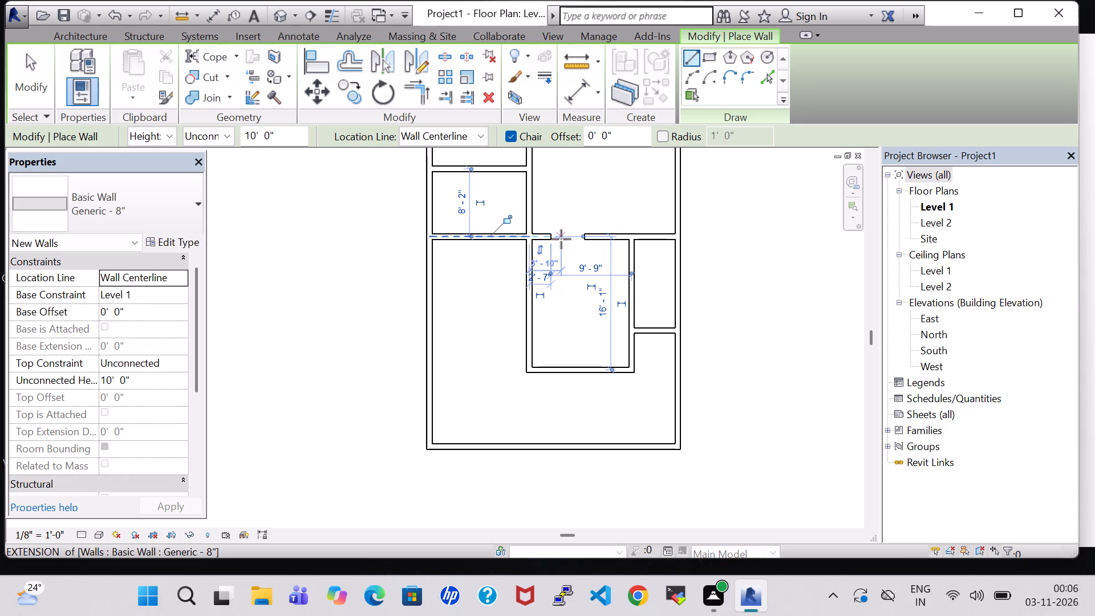
{"action": "double_click", "coordinate": [559, 236]}
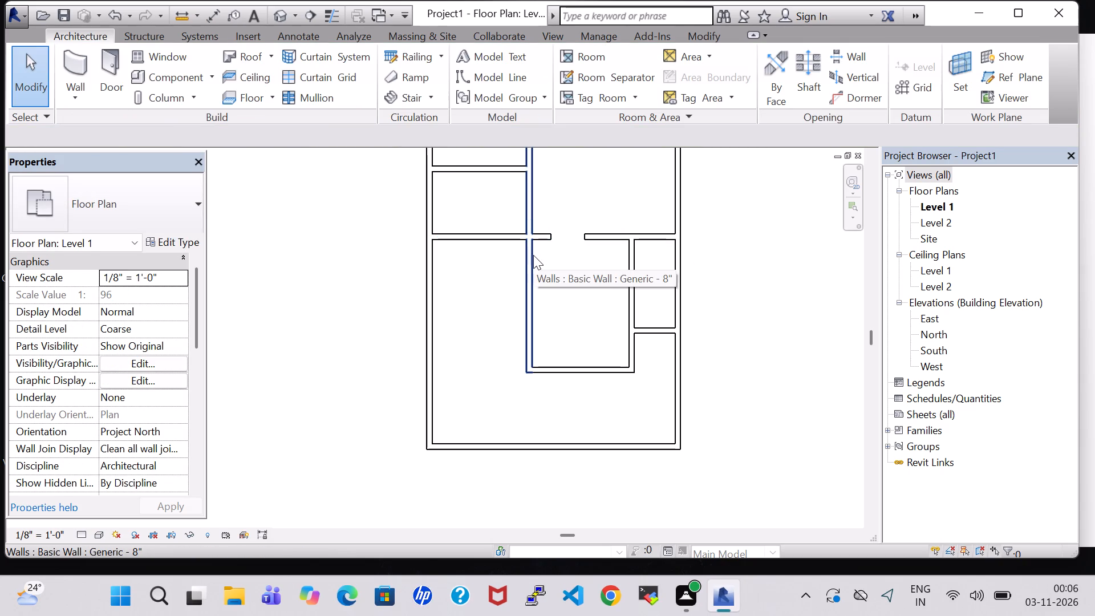
Draw a vertical wall about 16'-1" down from the opening to the lower horizontal wall, about 4'-7" from the long vertical partition.
{"action": "scroll", "coordinate": [533, 255], "scroll_direction": "down", "scroll_amount": 4}
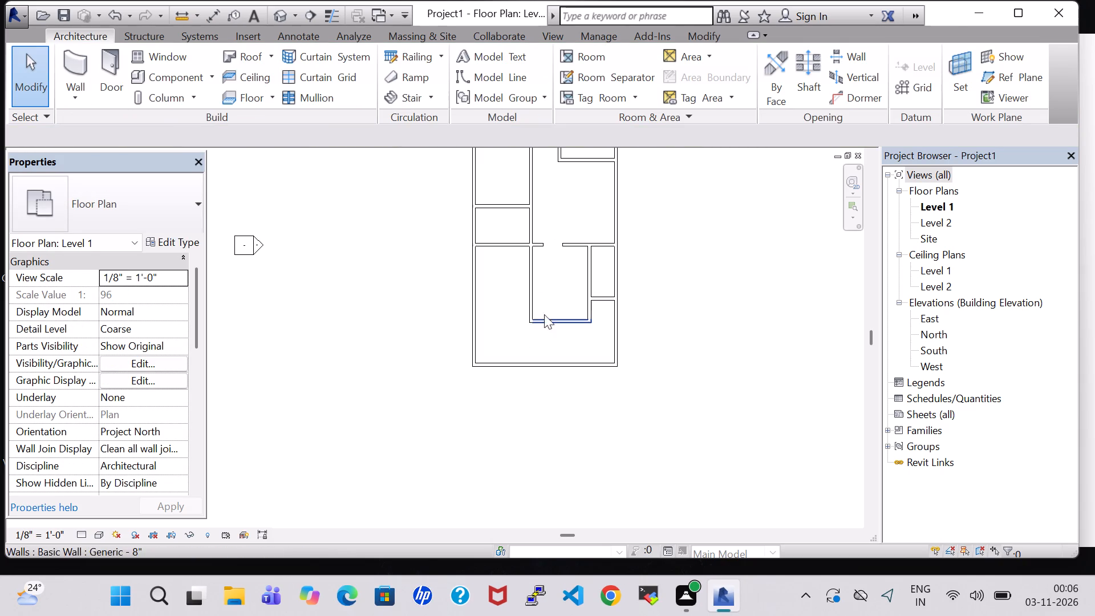
{"action": "scroll", "coordinate": [558, 200], "scroll_direction": "up", "scroll_amount": 1}
{"action": "middle_click_drag", "start_coordinate": [558, 200], "coordinate": [569, 300]}
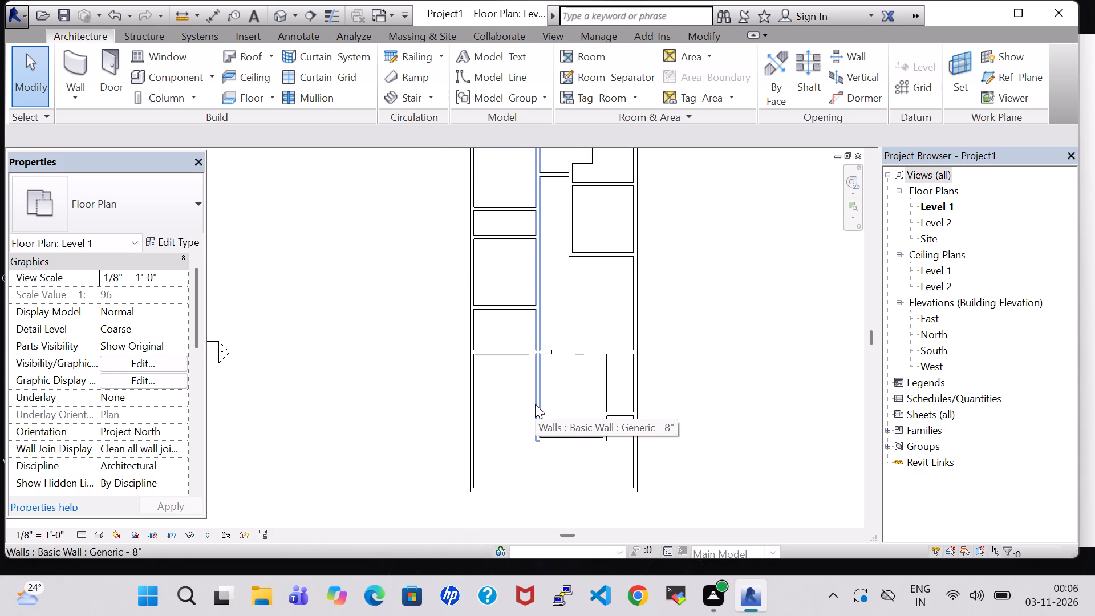
{"action": "left_click", "coordinate": [79, 72]}
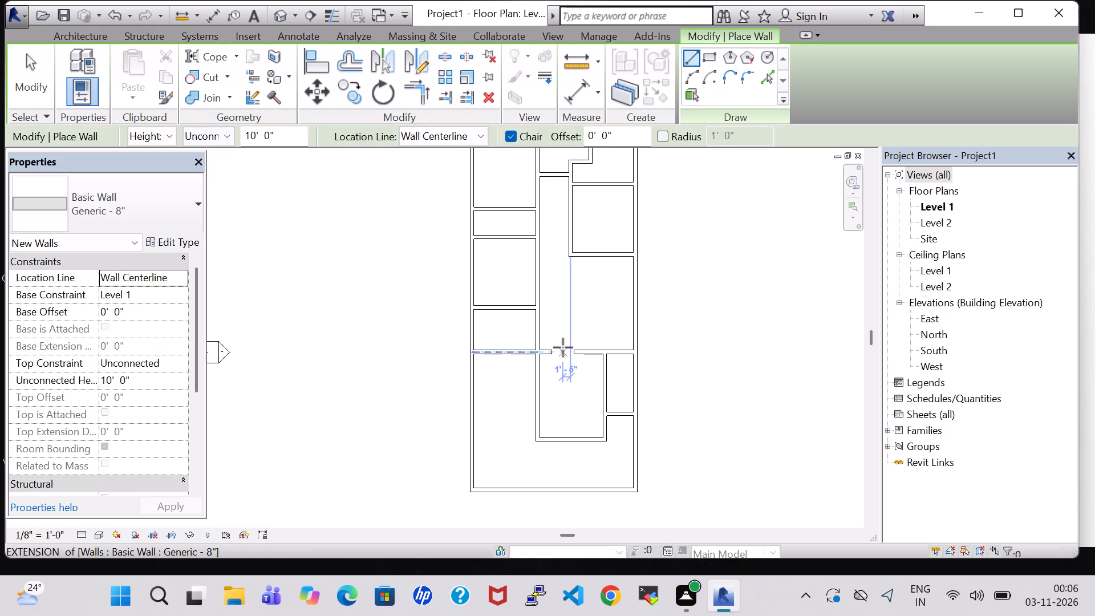
{"action": "left_click", "coordinate": [563, 352]}
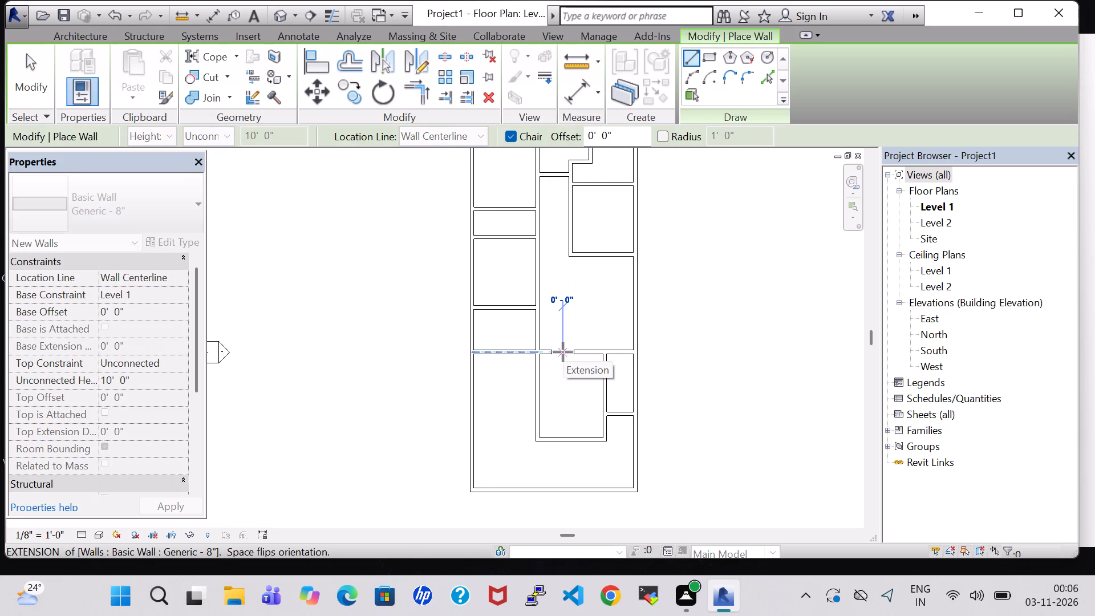
{"action": "left_click", "coordinate": [564, 435]}
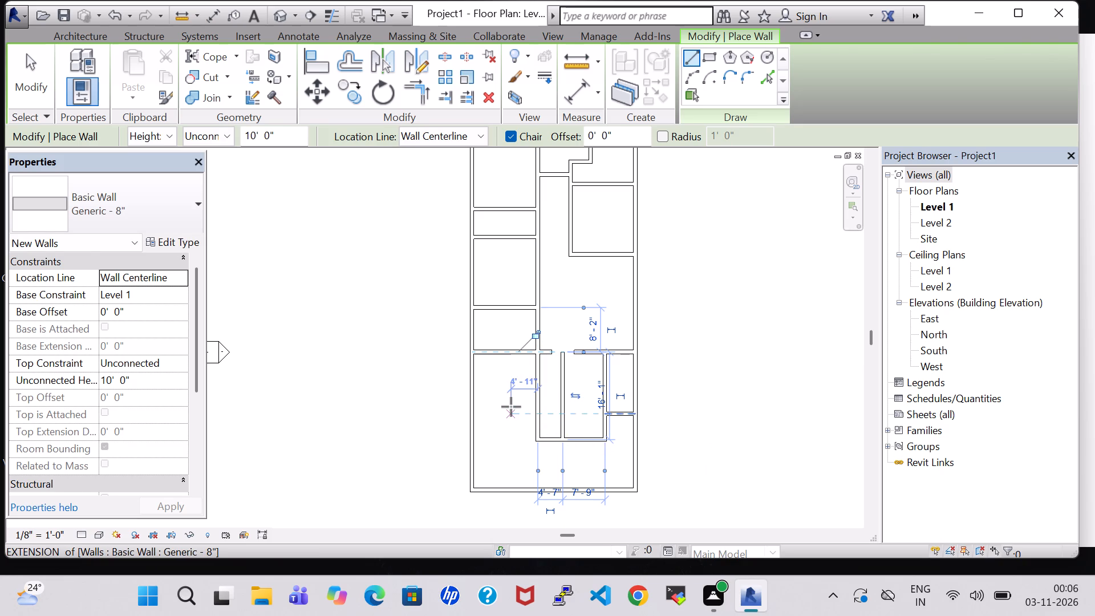
{"action": "key", "text": "Escape"}
{"action": "key", "text": "Escape"}
Move the long vertical partition slightly left toward the left exterior wall.
{"action": "left_click", "coordinate": [538, 401]}
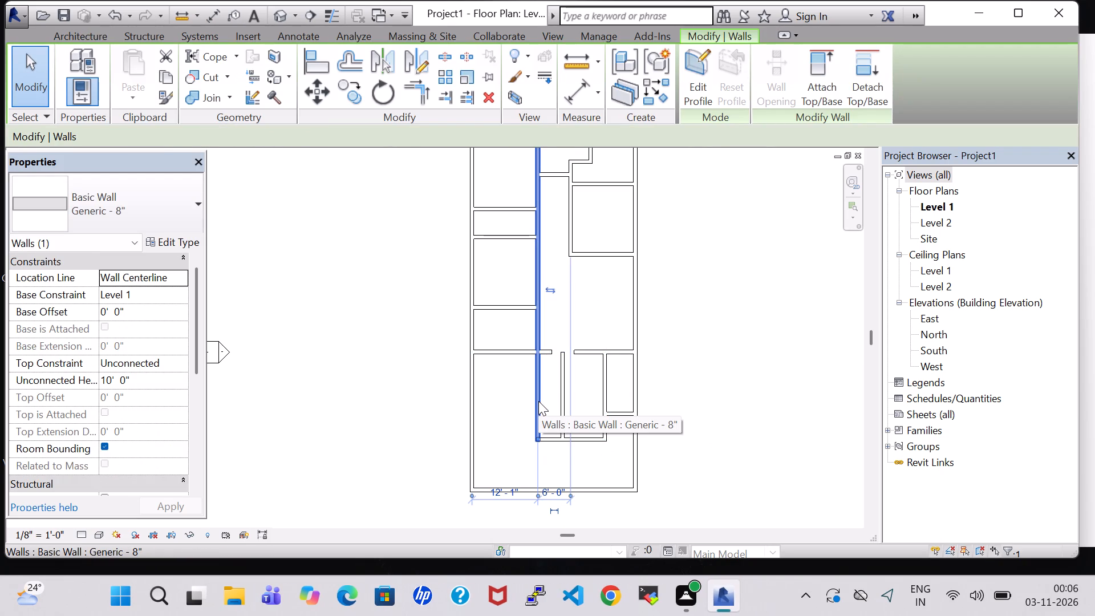
{"action": "key", "text": "Left"}
{"action": "key", "text": "Left"}
{"action": "left_click", "coordinate": [743, 354]}
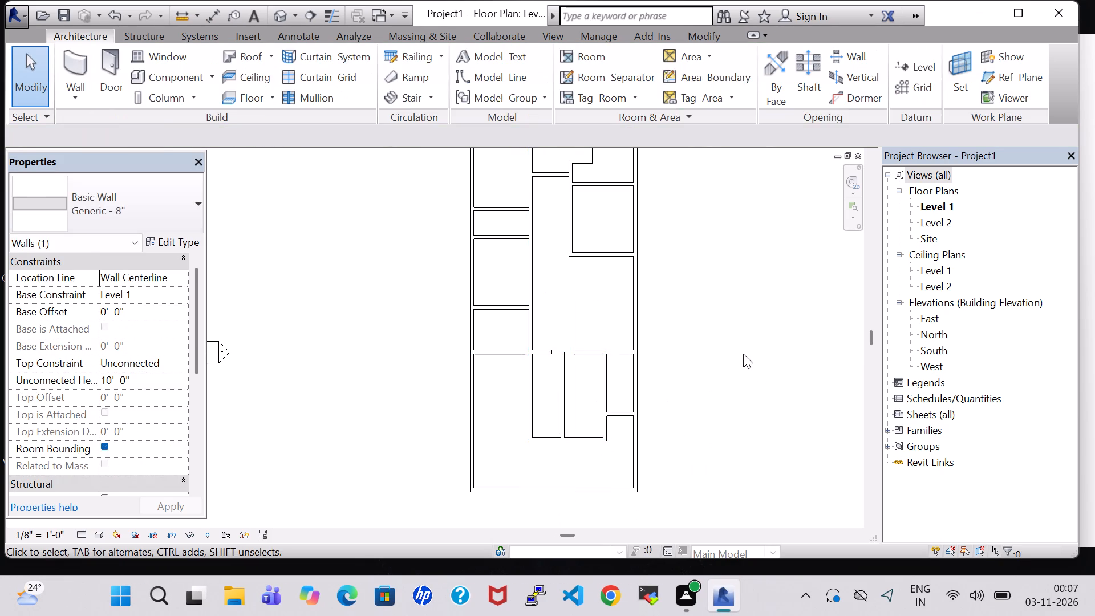
Split the long vertical partition with a 1" joint gap where it meets the upper-left room's lower wall.
{"action": "middle_click_drag", "start_coordinate": [727, 296], "coordinate": [725, 359]}
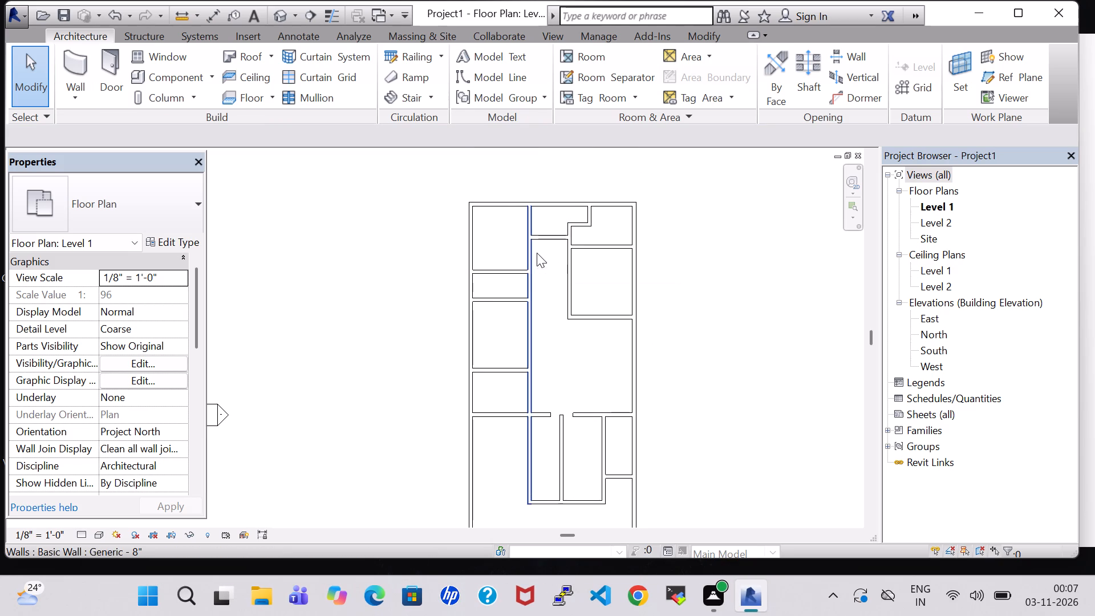
{"action": "left_click", "coordinate": [701, 42]}
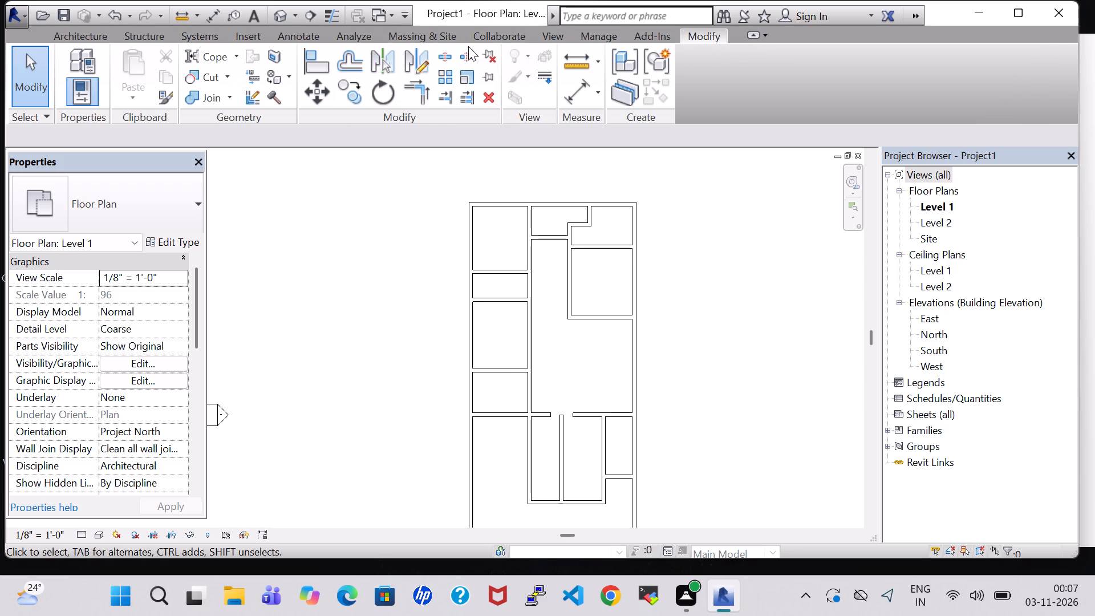
{"action": "left_click", "coordinate": [468, 54]}
{"action": "left_click", "coordinate": [528, 272]}
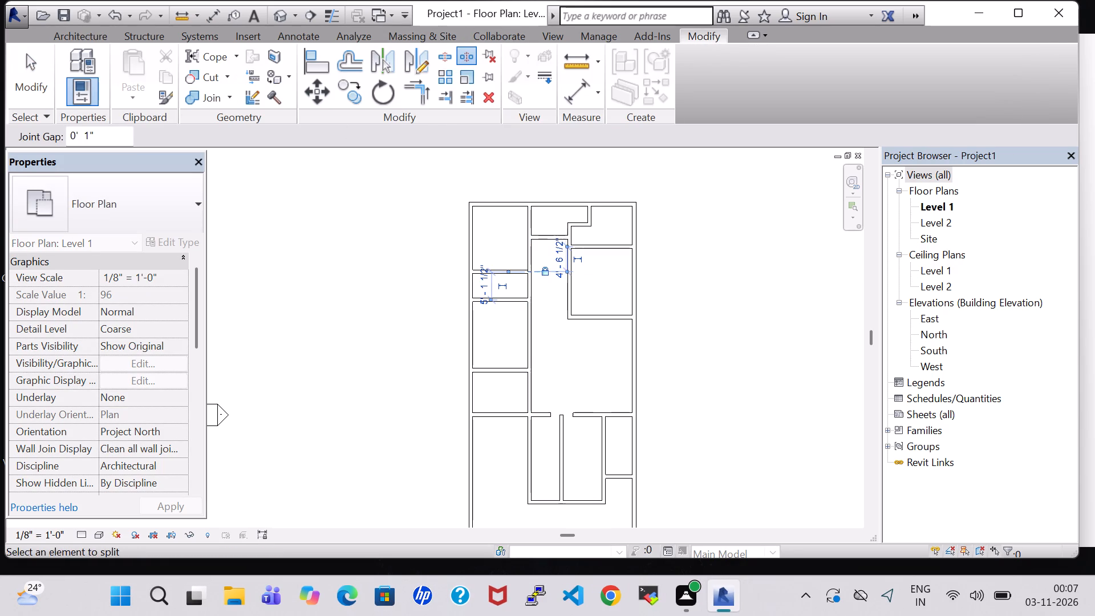
{"action": "key", "text": "Escape"}
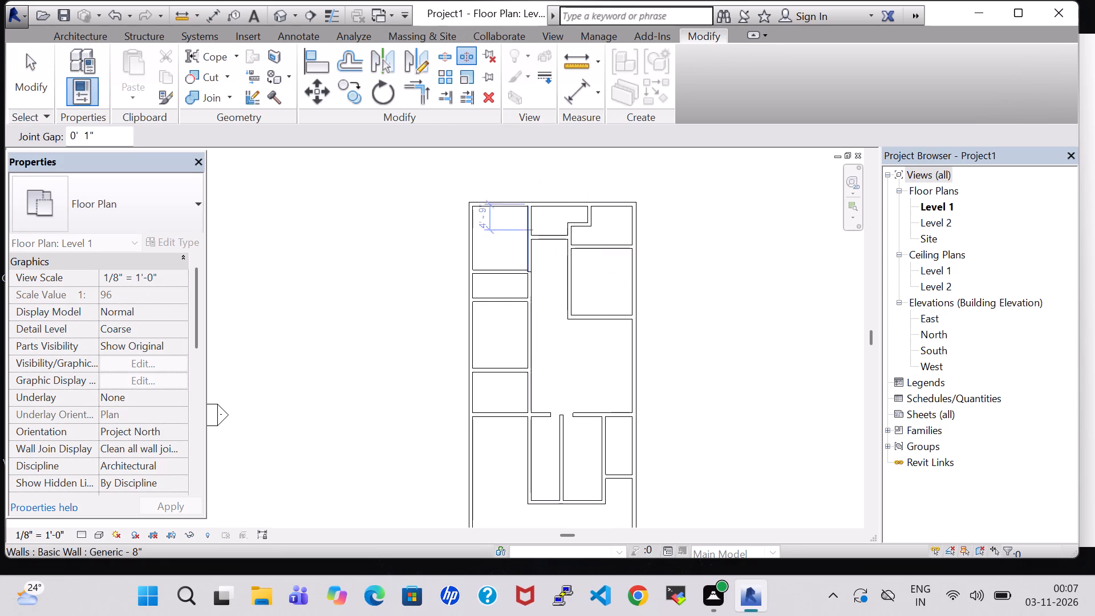
{"action": "key", "text": "Escape"}
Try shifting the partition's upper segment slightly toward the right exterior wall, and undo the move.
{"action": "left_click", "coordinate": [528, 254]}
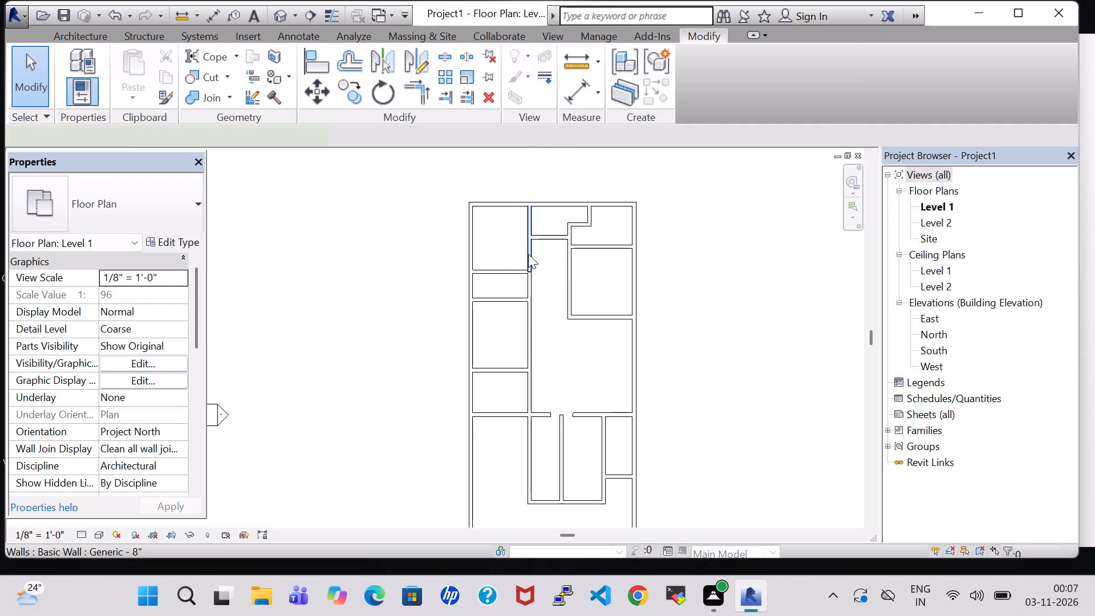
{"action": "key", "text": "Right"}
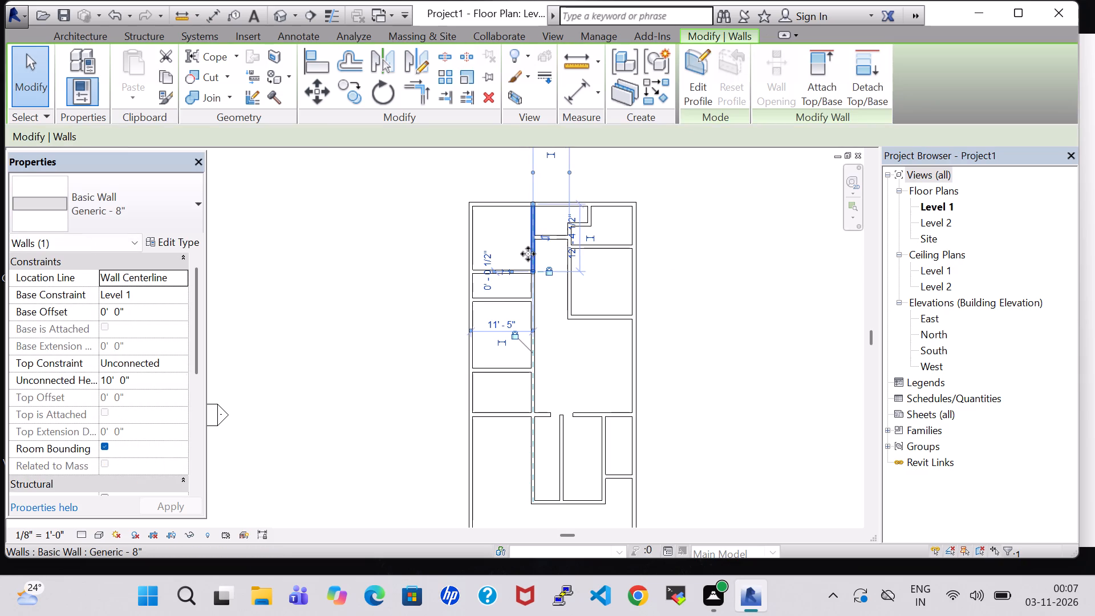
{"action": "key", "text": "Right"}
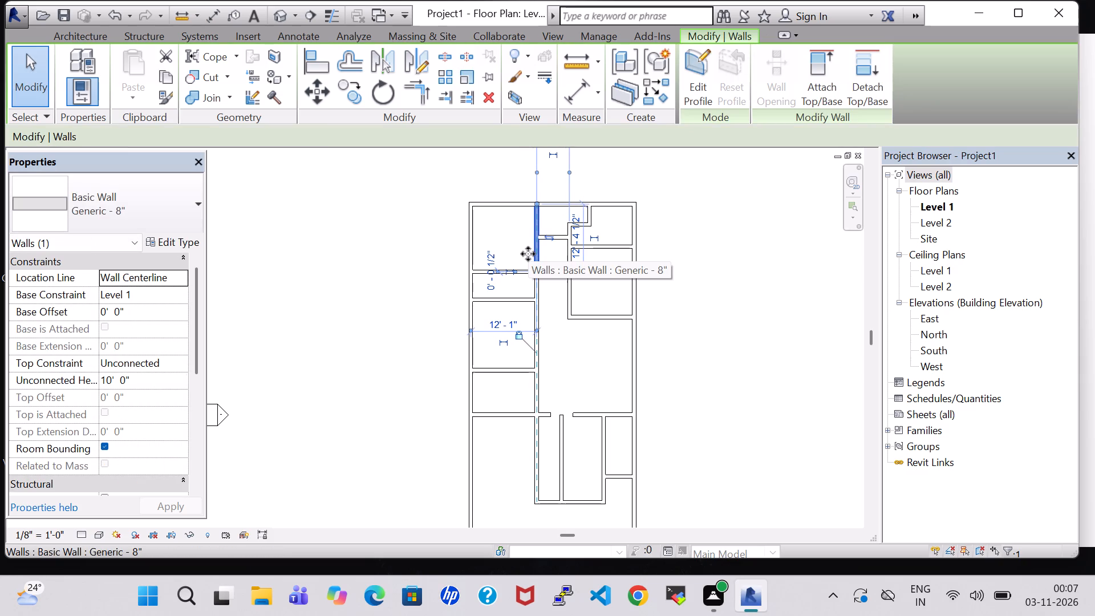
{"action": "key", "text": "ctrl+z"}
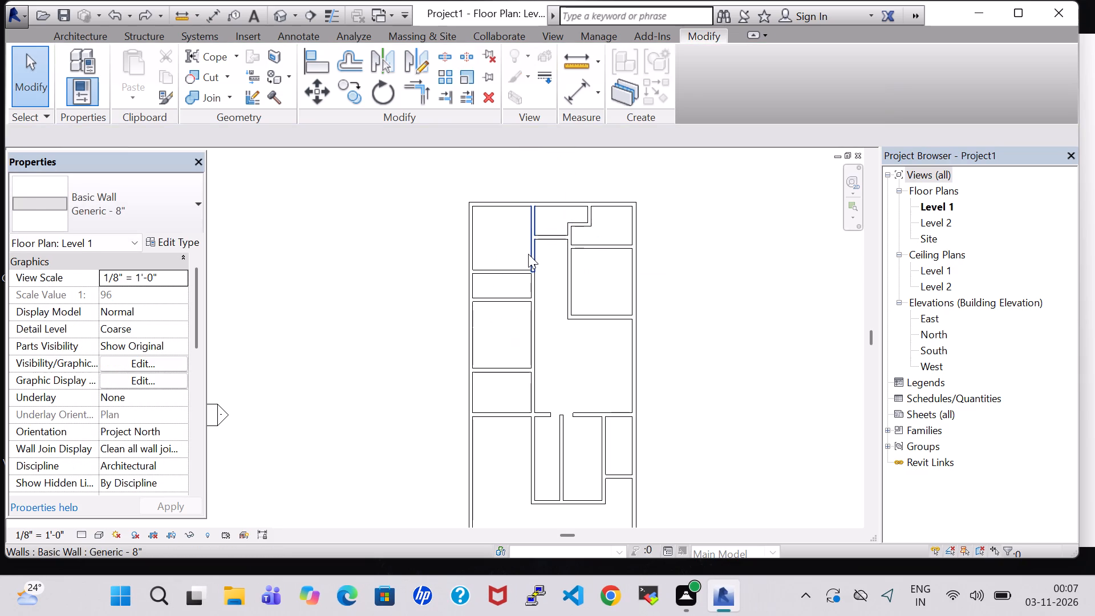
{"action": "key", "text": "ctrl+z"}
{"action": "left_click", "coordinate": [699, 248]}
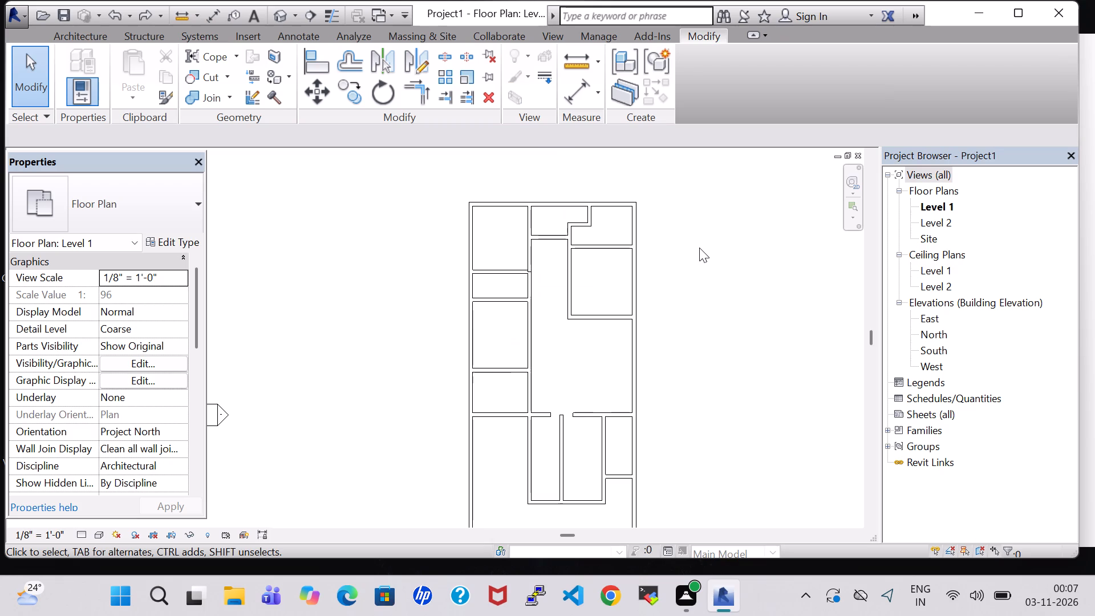
Delete the partition's upper segment between the top exterior wall and the split at the upper-left room's lower wall.
{"action": "scroll", "coordinate": [519, 252], "scroll_direction": "up", "scroll_amount": 4}
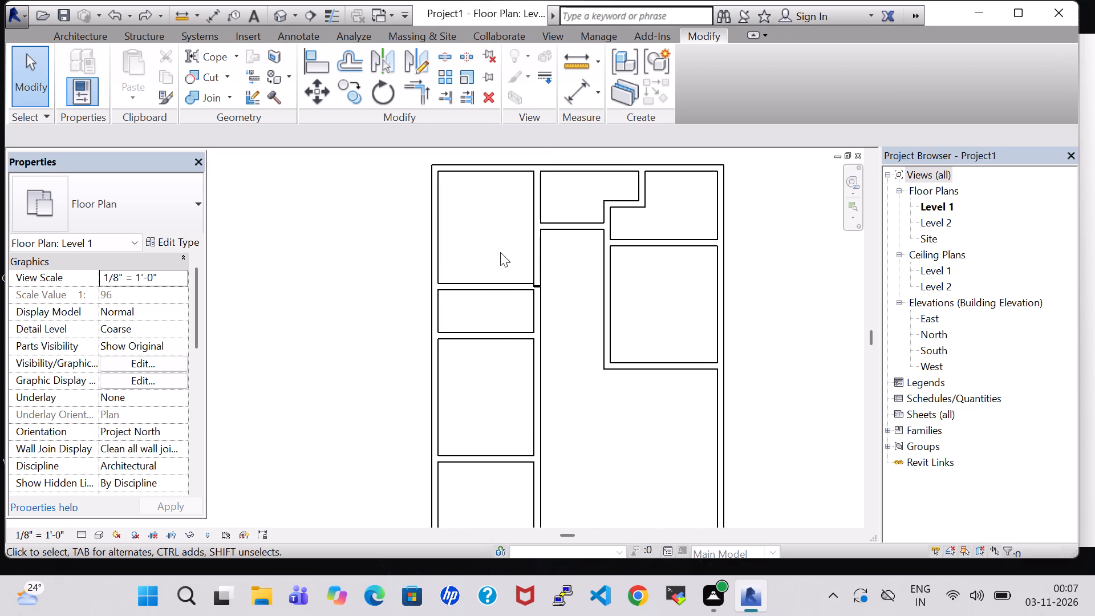
{"action": "scroll", "coordinate": [500, 252], "scroll_direction": "down", "scroll_amount": 1}
{"action": "left_click", "coordinate": [528, 240]}
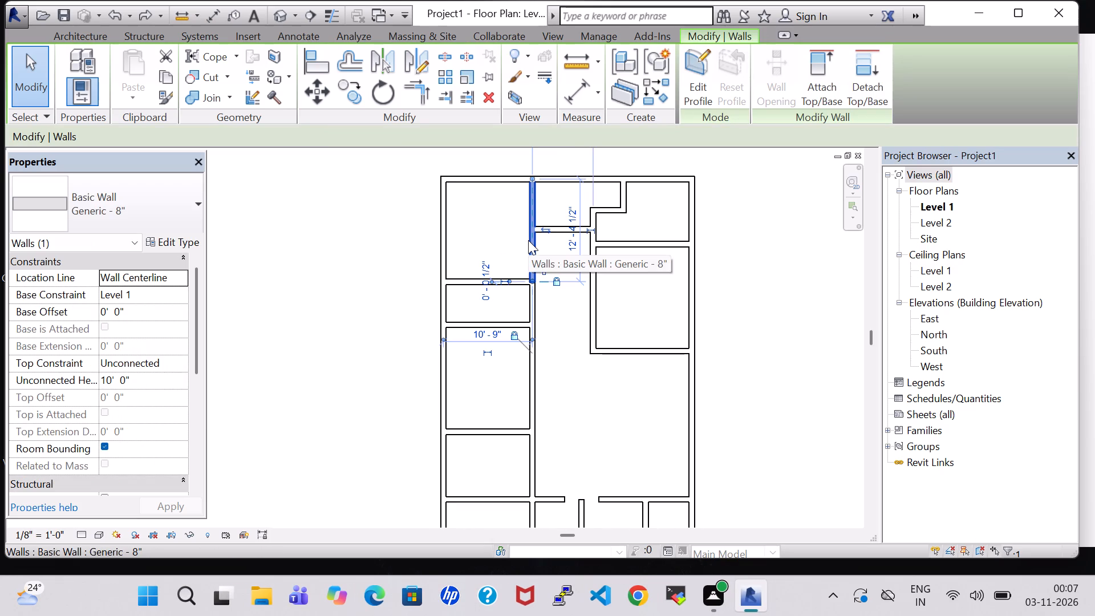
{"action": "key", "text": "Home"}
{"action": "key", "text": "Delete"}
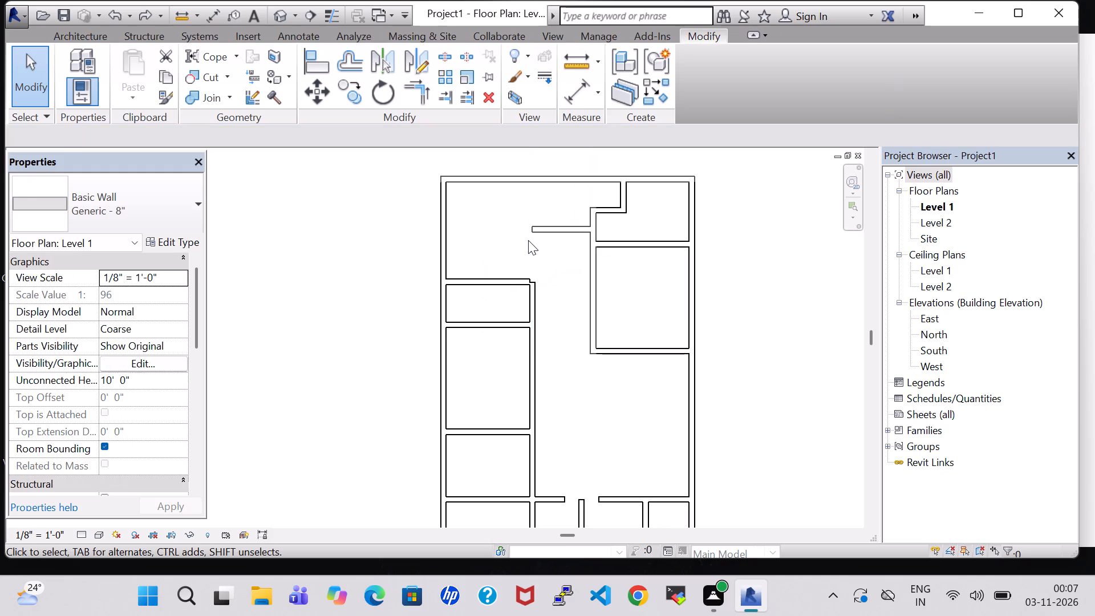
Nudge the remaining long vertical partition up so its top end meets the upper-left room's lower wall cleanly.
{"action": "left_click", "coordinate": [535, 284]}
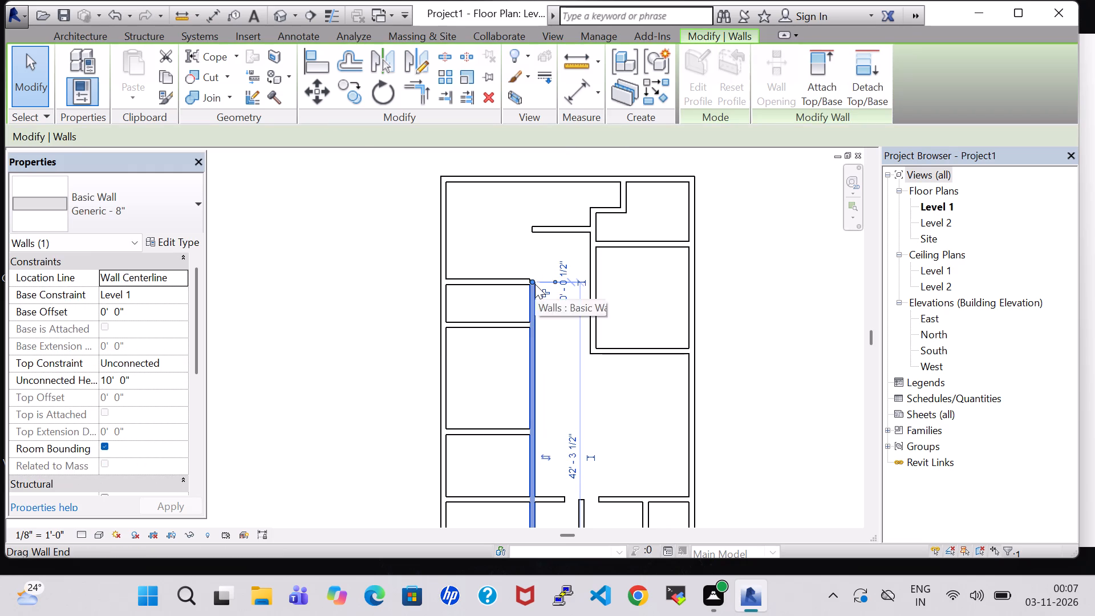
{"action": "key", "text": "Up"}
{"action": "left_click", "coordinate": [766, 323]}
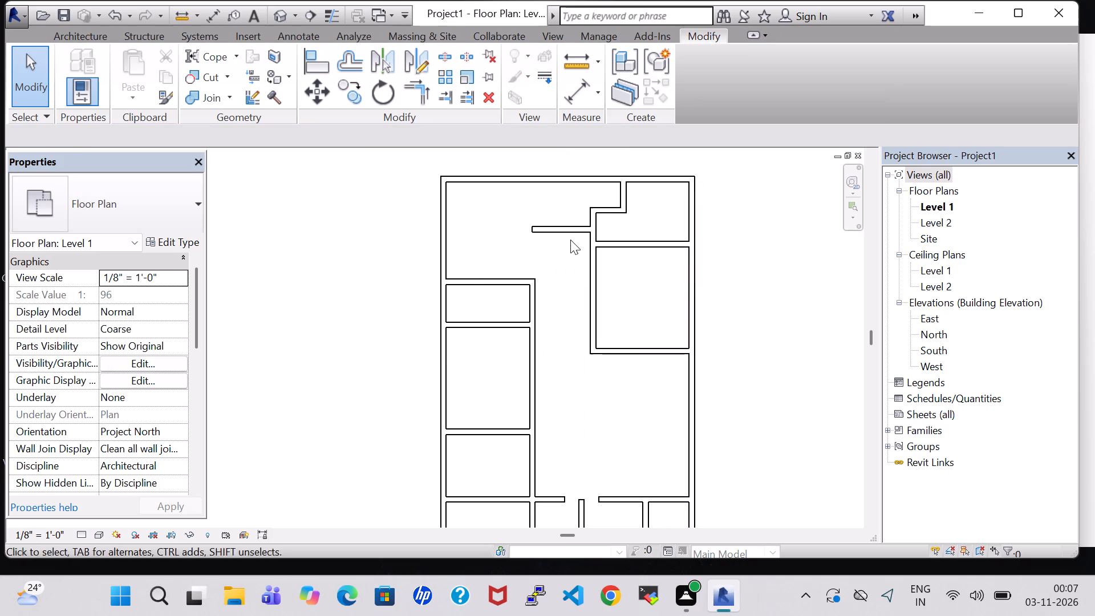
Shorten the short horizontal wall near the top by bringing its free left end toward the stepped partition.
{"action": "left_click", "coordinate": [534, 226]}
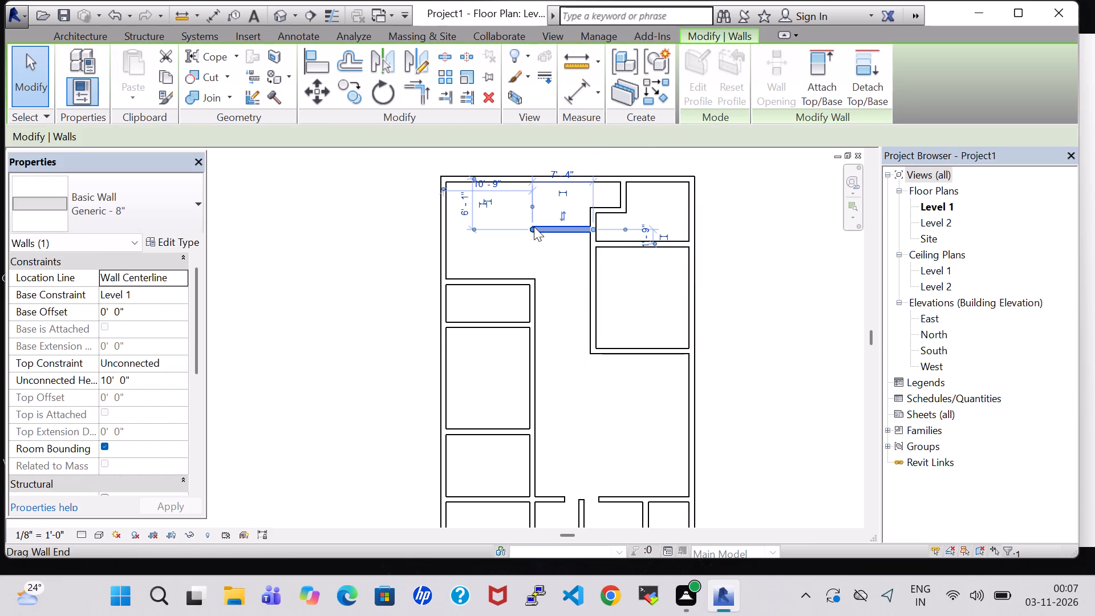
{"action": "key", "text": "Right"}
{"action": "key", "text": "Right"}
{"action": "key", "text": "Right"}
{"action": "key", "text": "Right"}
{"action": "key", "text": "Right"}
{"action": "key", "text": "Right"}
{"action": "key", "text": "Right"}
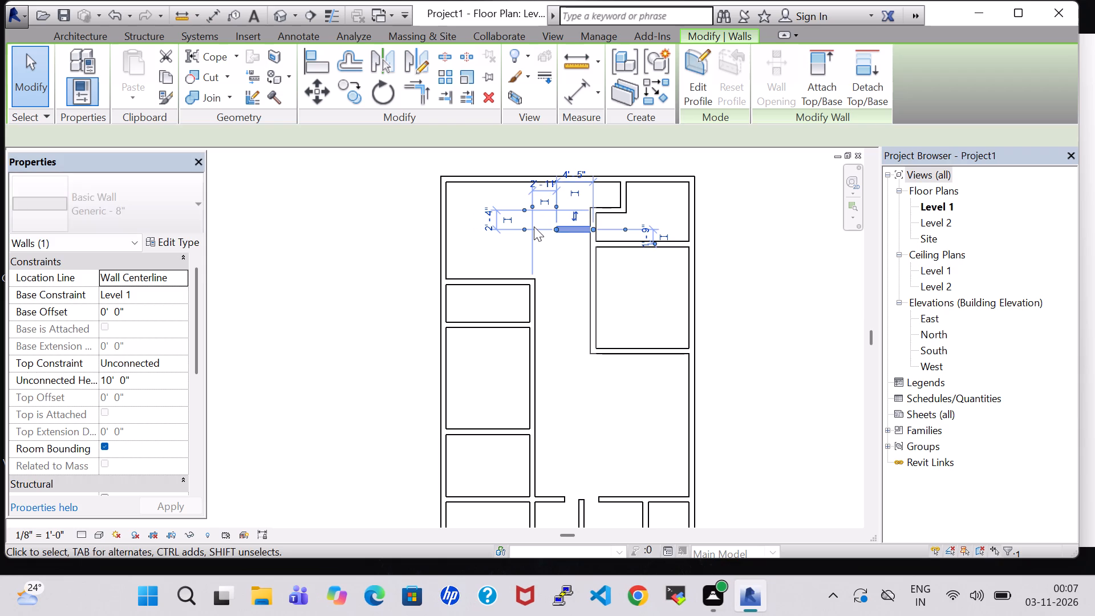
{"action": "key", "text": "Right"}
{"action": "key", "text": "Right"}
{"action": "key", "text": "Right"}
{"action": "left_click", "coordinate": [794, 315]}
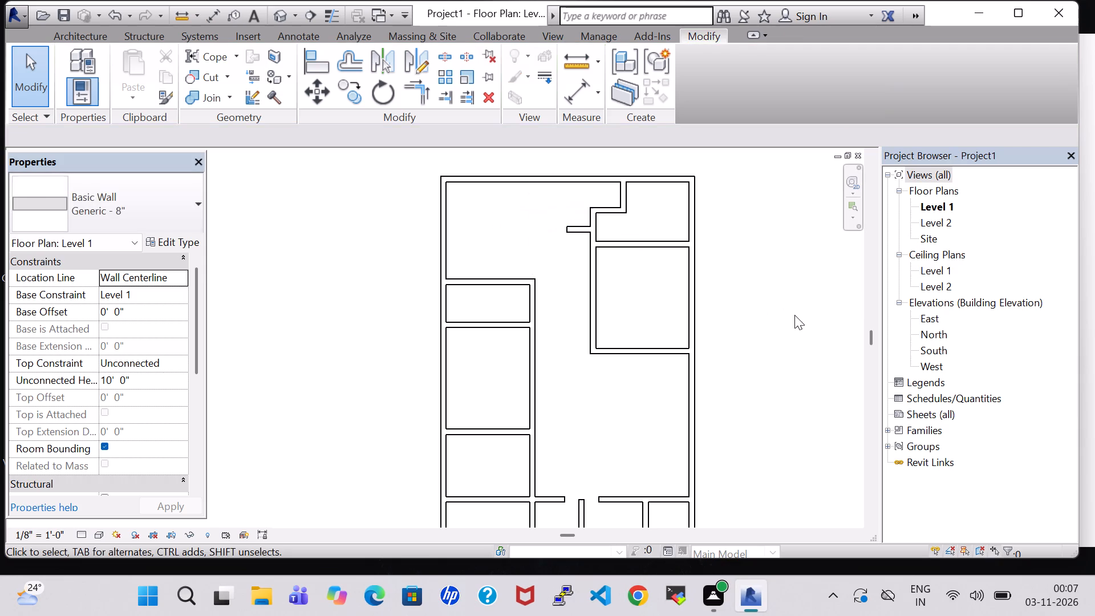
Draw a vertical wall about 12'-0 1/2" down from the top exterior wall, just left of the shortened horizontal wall.
{"action": "left_click", "coordinate": [79, 37]}
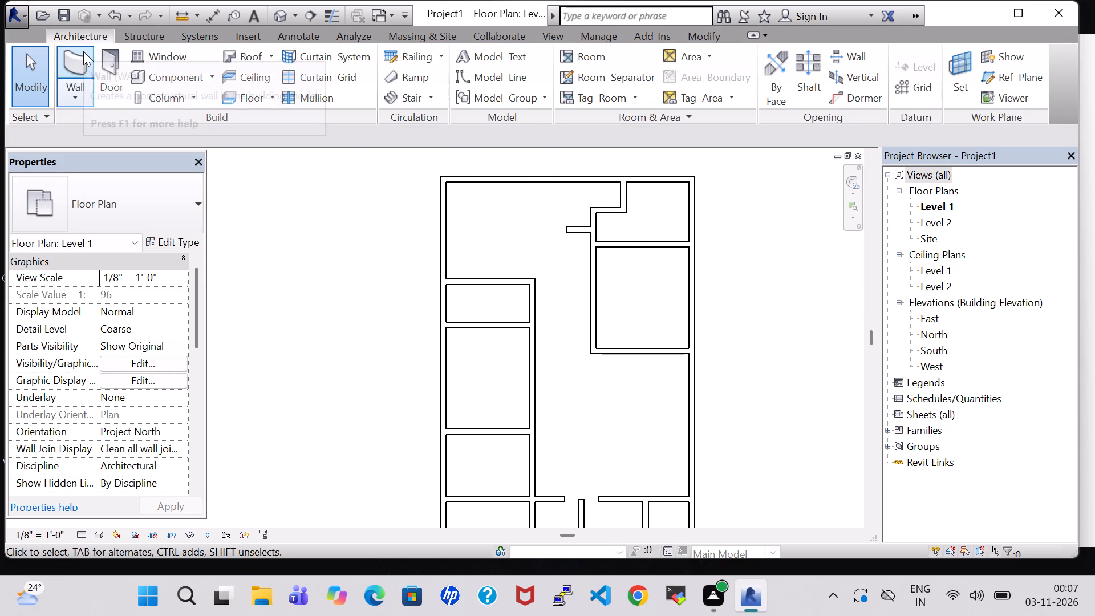
{"action": "left_click", "coordinate": [83, 51]}
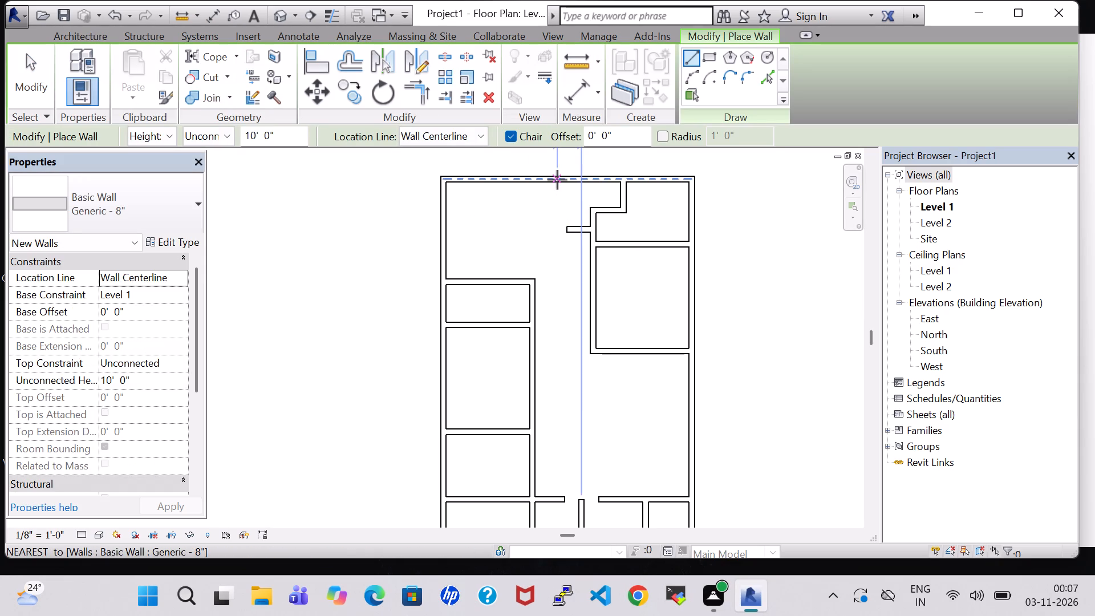
{"action": "left_click", "coordinate": [557, 178]}
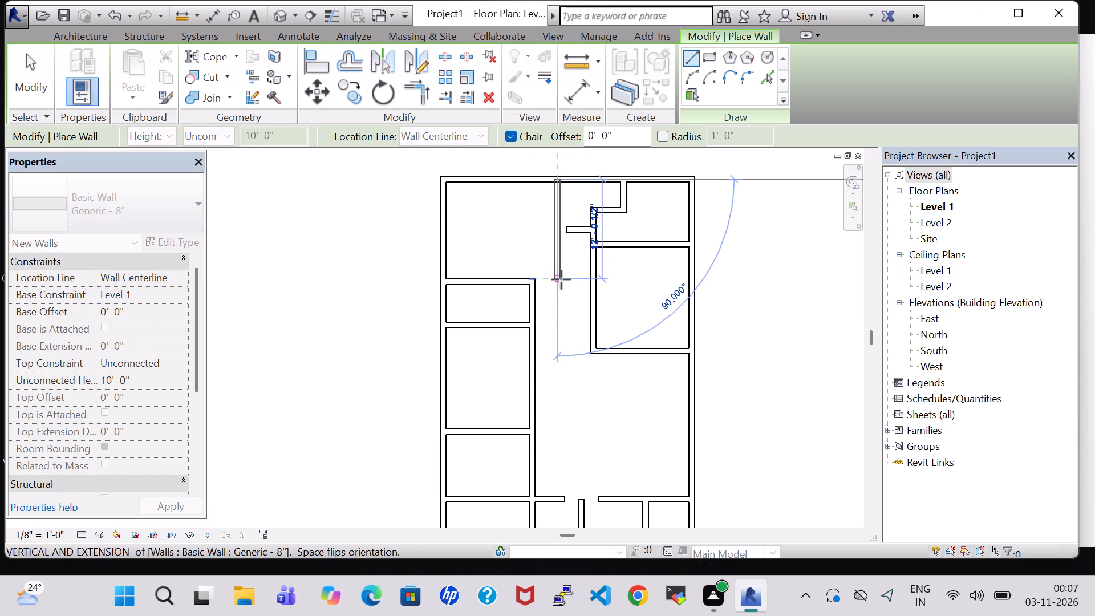
{"action": "double_click", "coordinate": [561, 279]}
{"action": "key", "text": "Escape"}
{"action": "key", "text": "Escape"}
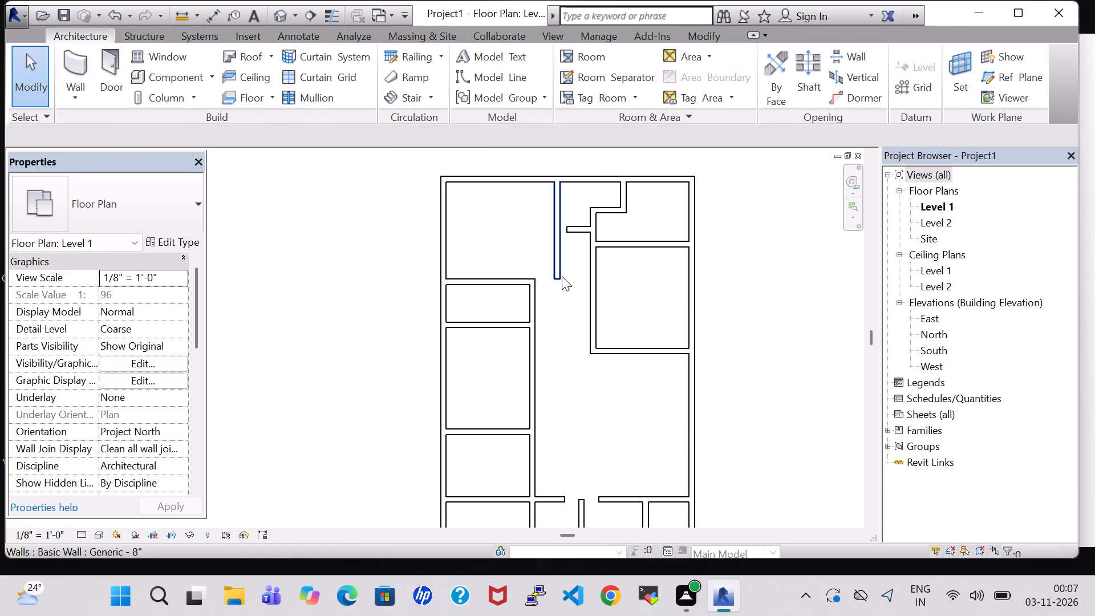
Shift the new vertical wall right so it meets the free end of the short horizontal wall.
{"action": "left_click", "coordinate": [558, 258]}
{"action": "key", "text": "Right"}
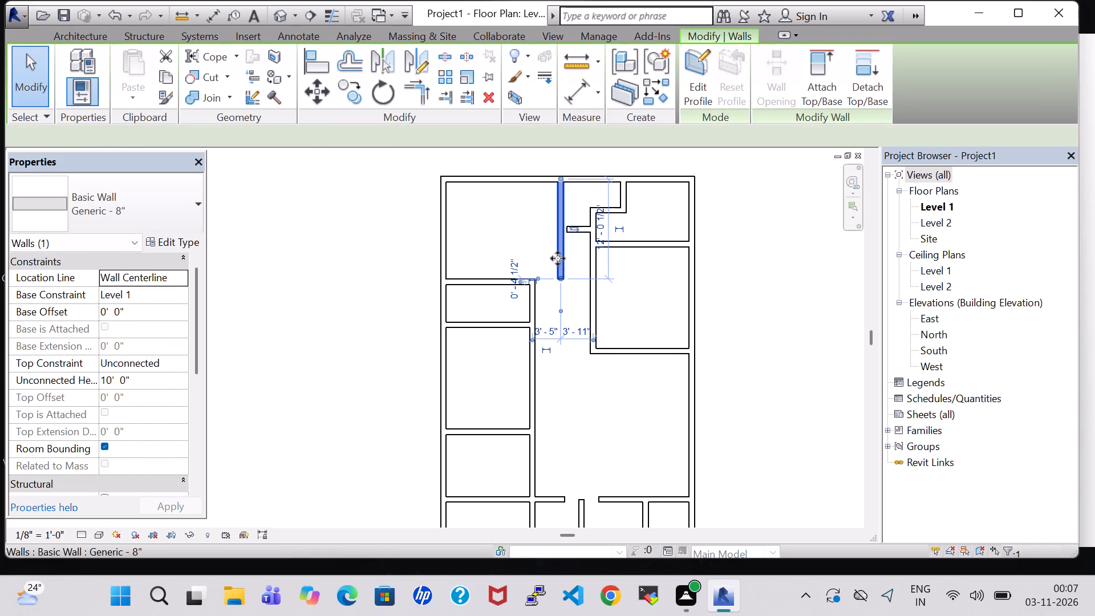
{"action": "key", "text": "Right"}
{"action": "left_click", "coordinate": [751, 275]}
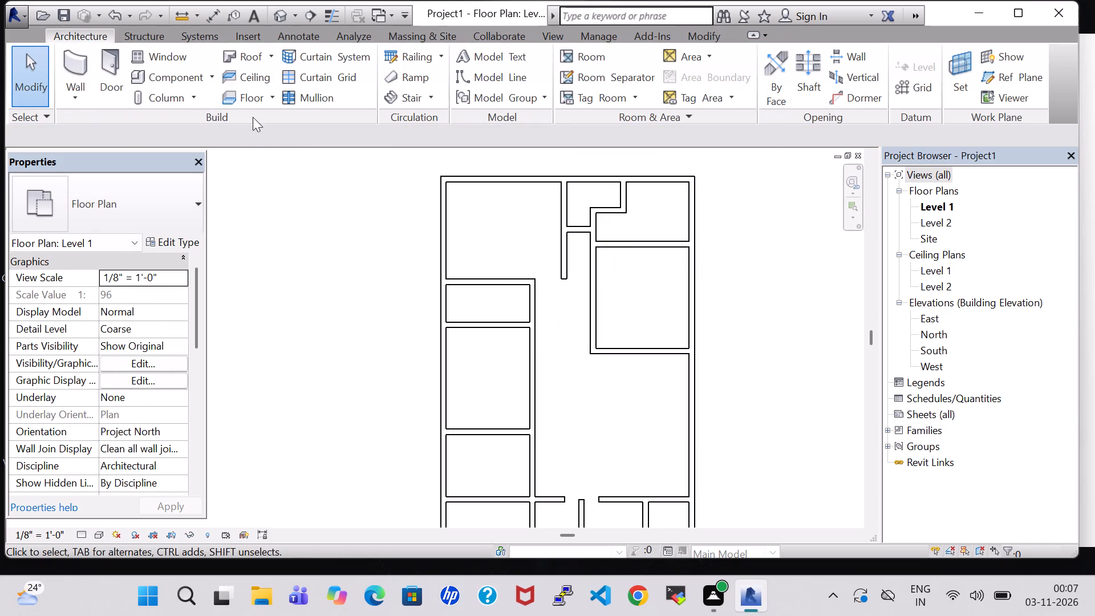
Draw a short horizontal wall from the long partition's top corner to the new vertical wall's lower end, closing the upper-left room.
{"action": "left_click", "coordinate": [78, 63]}
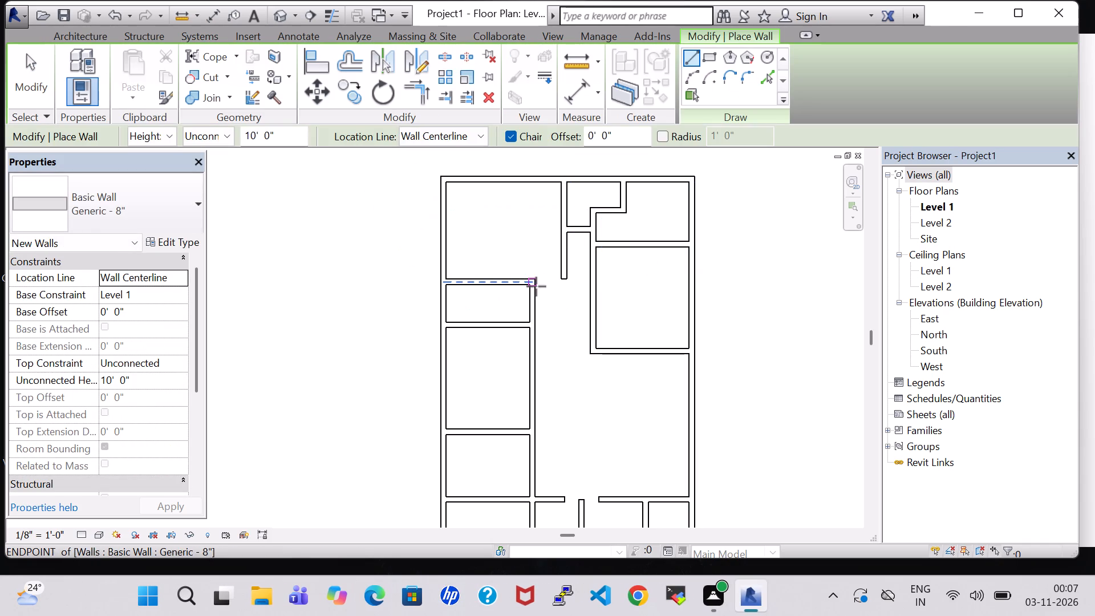
{"action": "left_click", "coordinate": [532, 285]}
{"action": "left_click", "coordinate": [568, 285]}
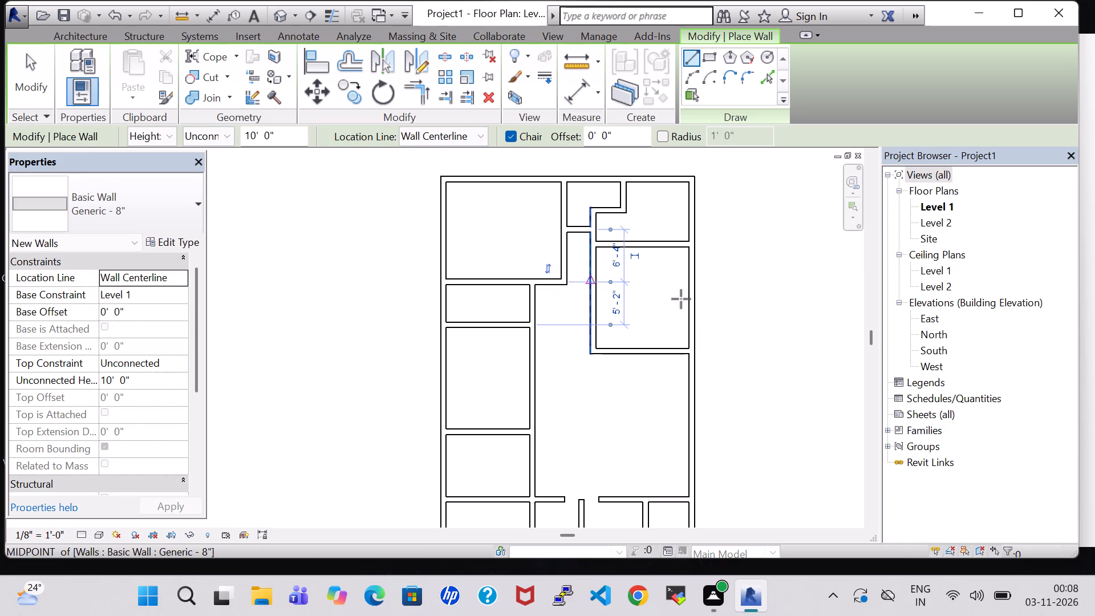
{"action": "key", "text": "Escape"}
{"action": "key", "text": "Escape"}
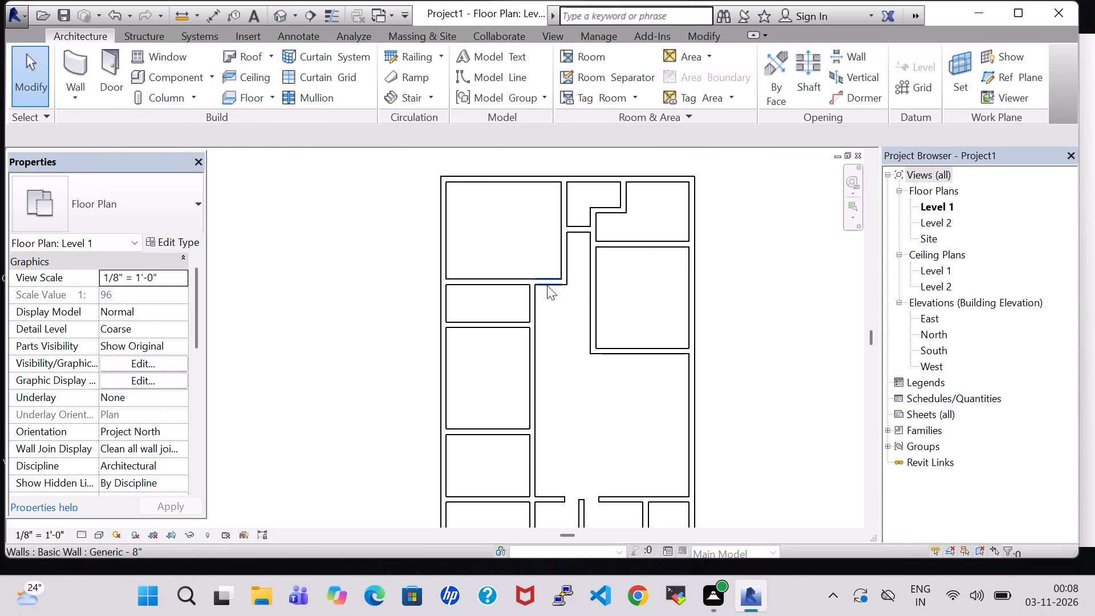
Move the long vertical partition slightly toward the left exterior wall, narrowing the left-hand rooms below the upper-left room.
{"action": "left_click", "coordinate": [531, 303]}
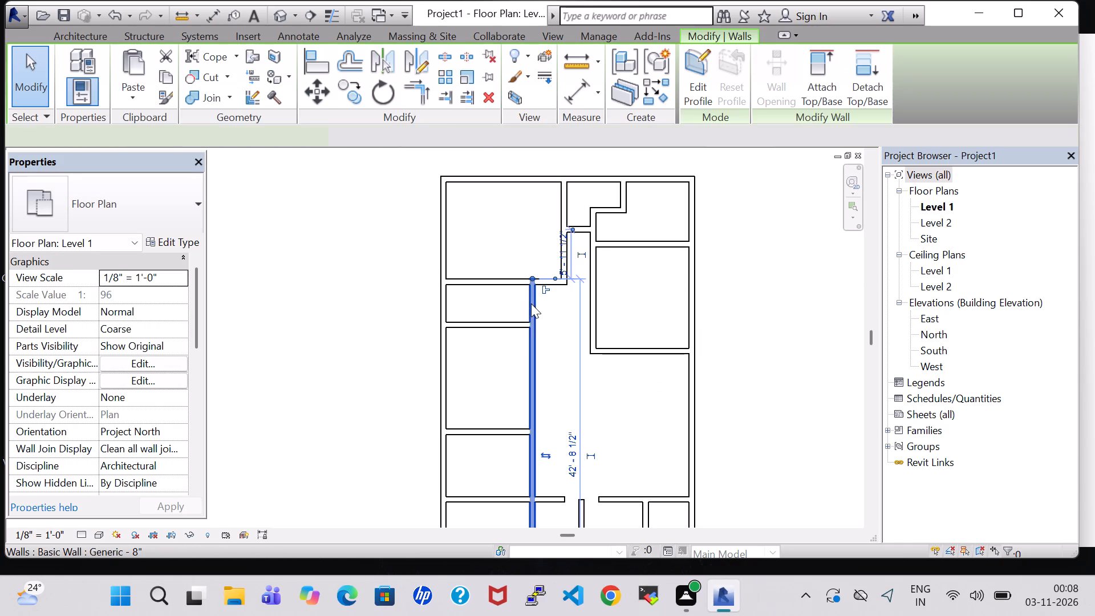
{"action": "key", "text": "Left"}
{"action": "key", "text": "Left"}
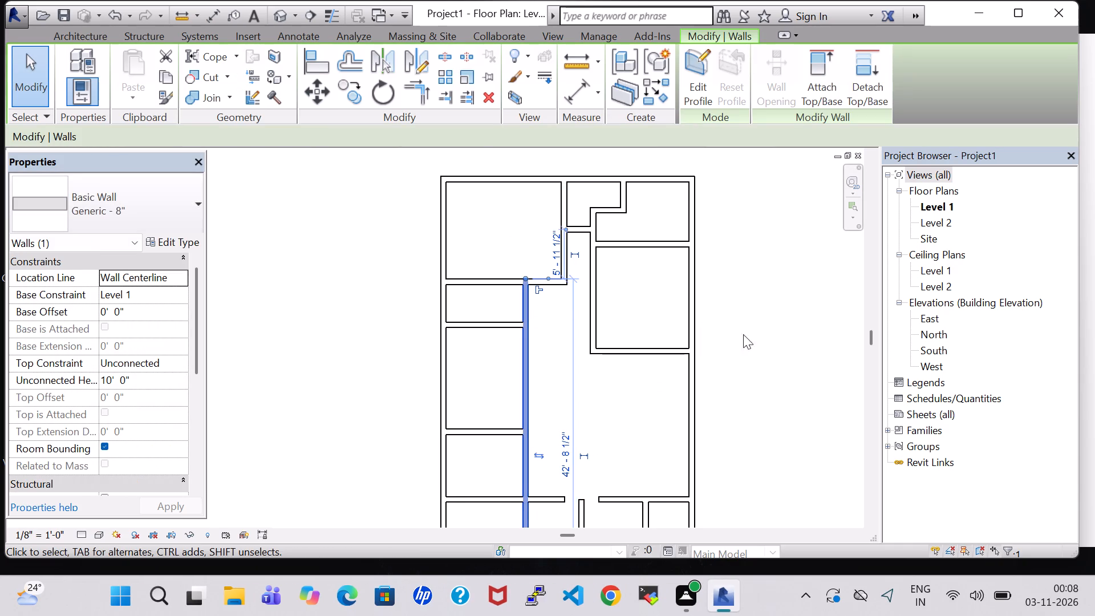
{"action": "key", "text": "Left"}
{"action": "left_click", "coordinate": [754, 335]}
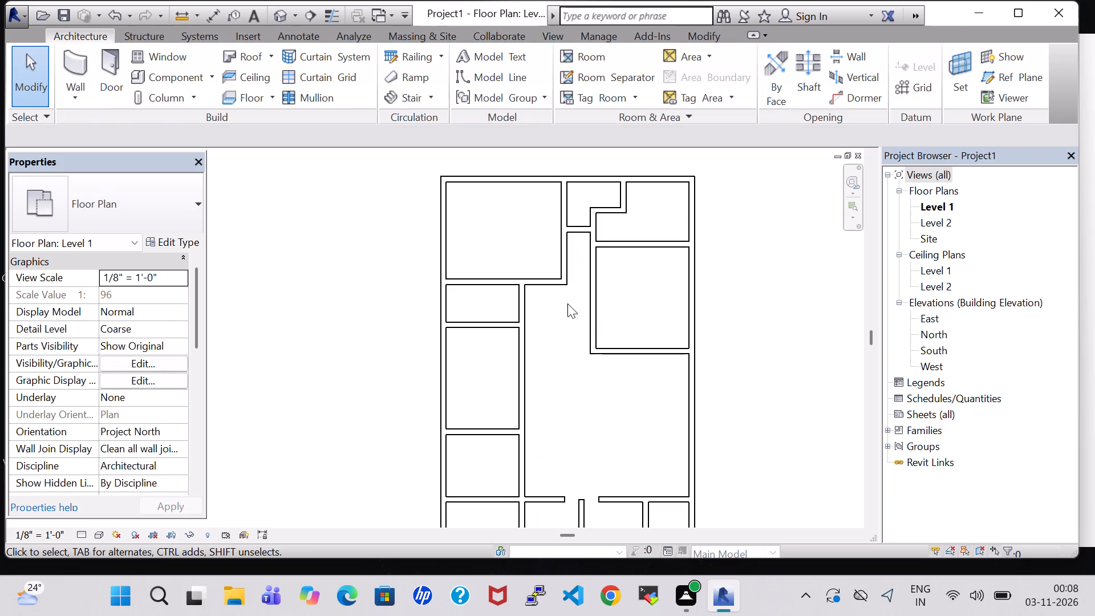
Move the upper-left room's right wall left to about 3'-5" from the long partition and 5'-2" from the stepped partition.
{"action": "left_click", "coordinate": [559, 261]}
{"action": "key", "text": "Left"}
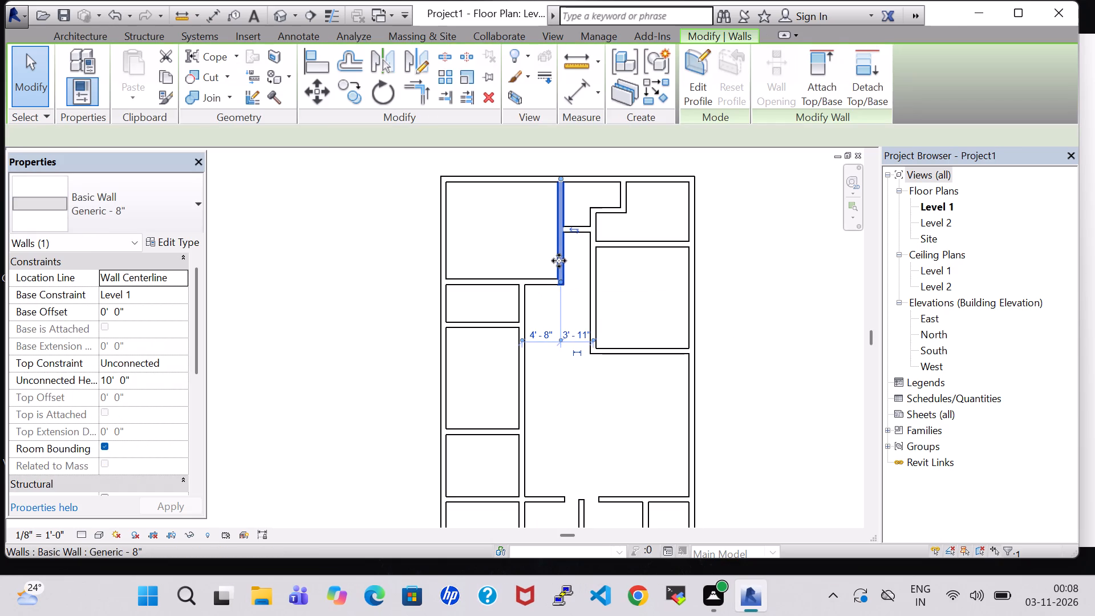
{"action": "key", "text": "Left"}
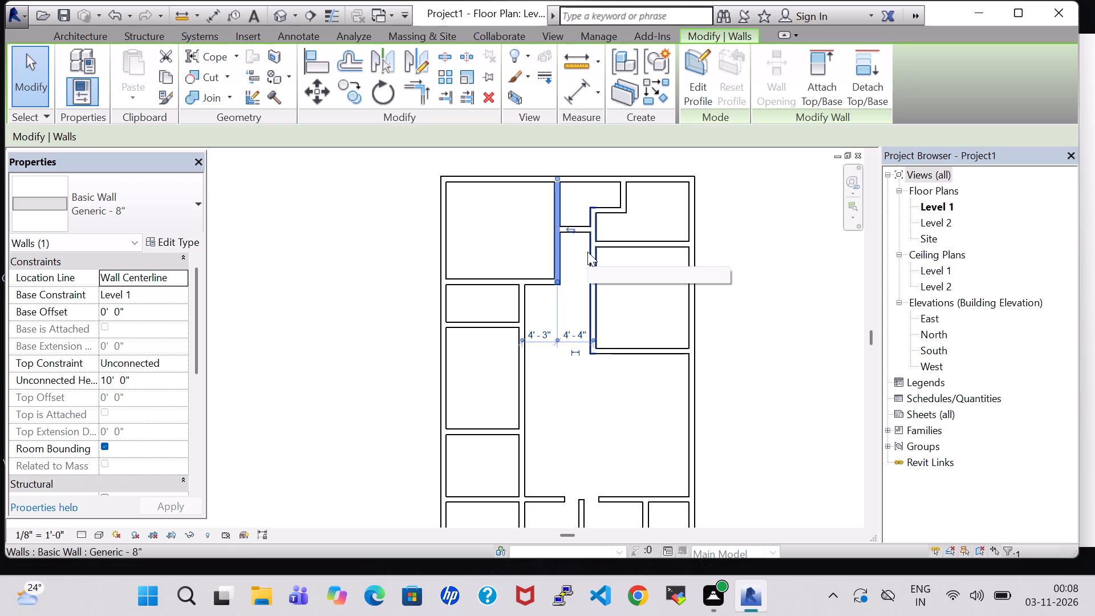
{"action": "key", "text": "Left"}
{"action": "key", "text": "Left"}
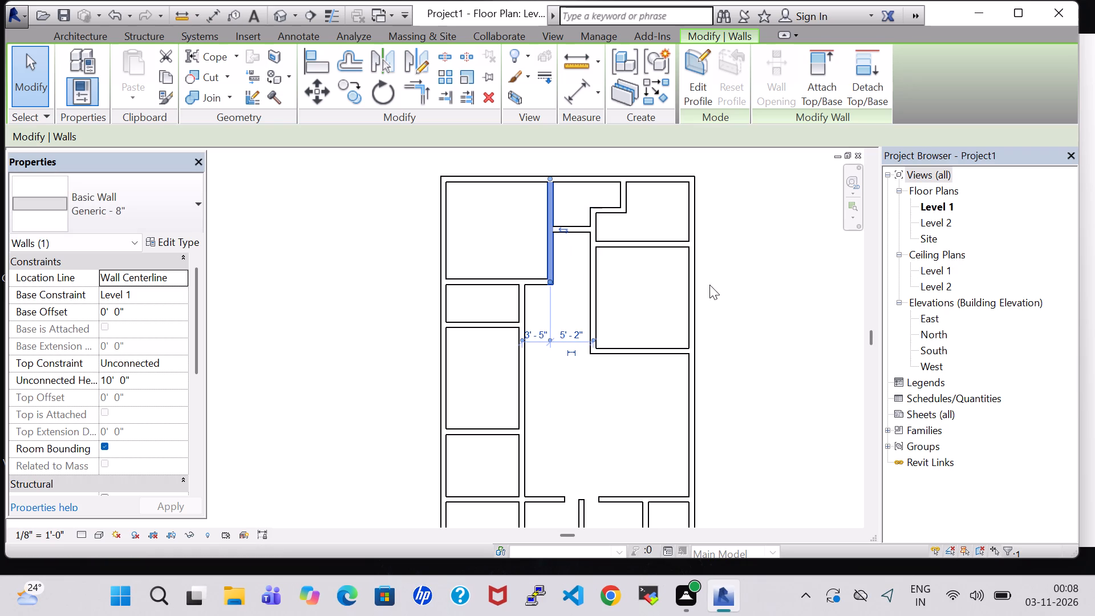
{"action": "left_click", "coordinate": [754, 289]}
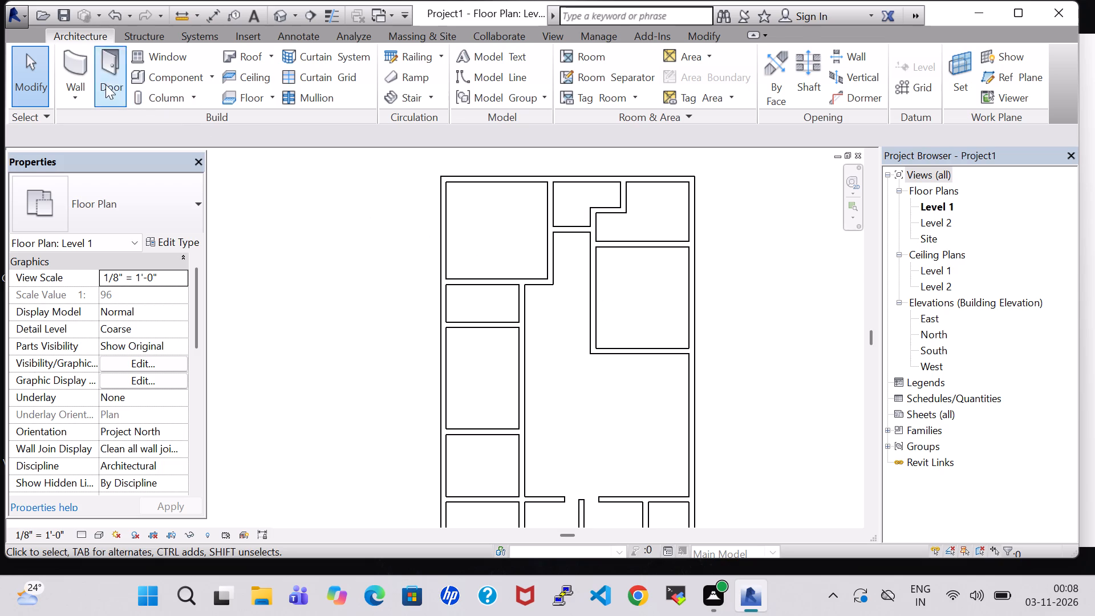
Draw a short horizontal wall from the upper-left room's lower-right corner to the stepped partition, closing the small room between them.
{"action": "left_click", "coordinate": [64, 66]}
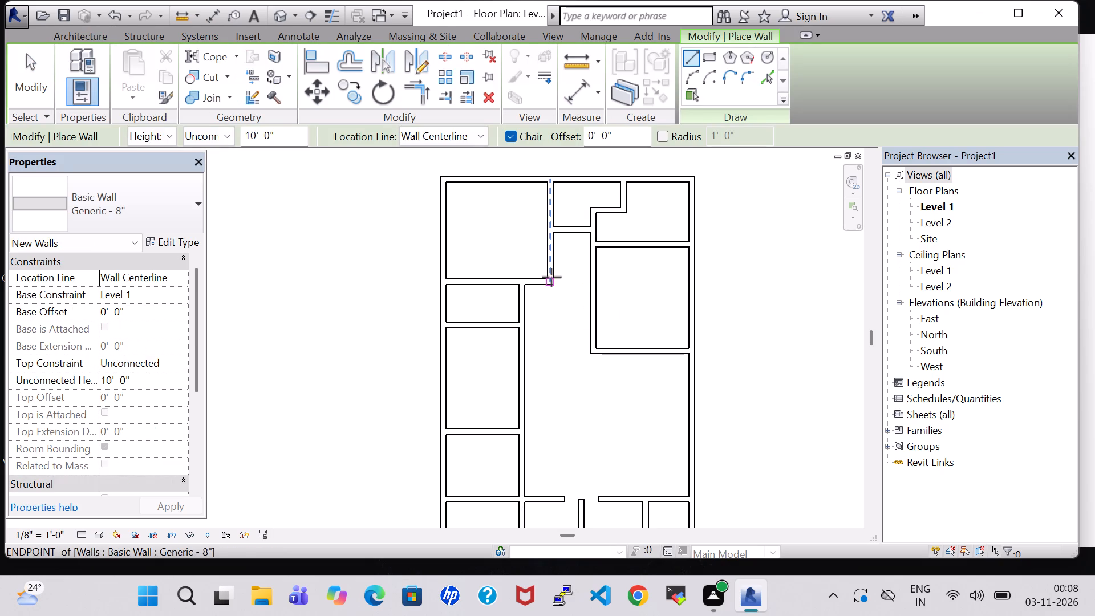
{"action": "left_click", "coordinate": [551, 277]}
{"action": "left_click", "coordinate": [593, 281]}
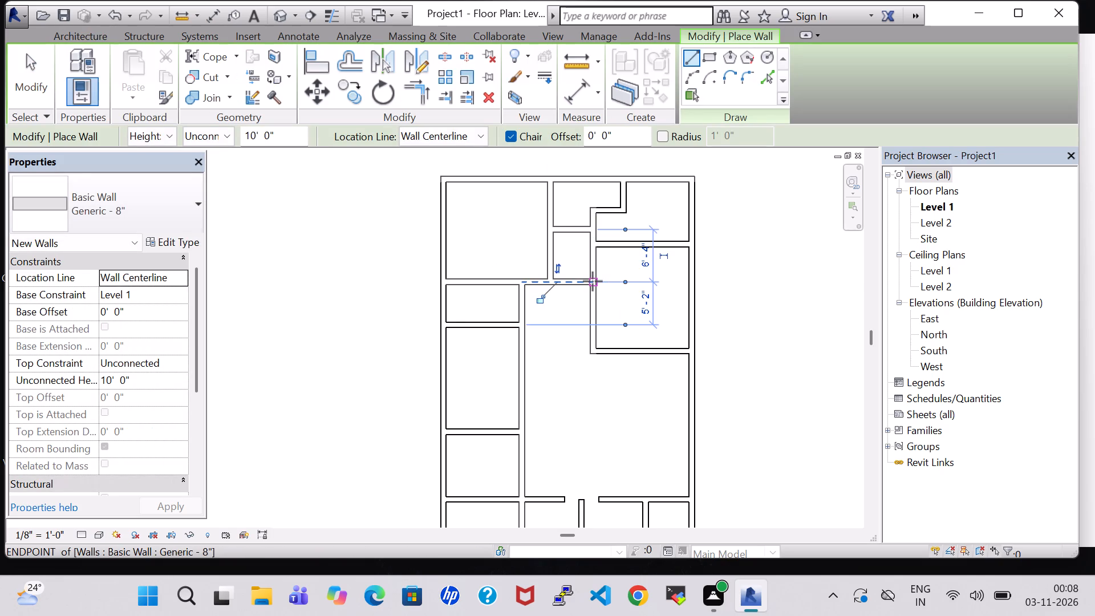
{"action": "key", "text": "Escape"}
{"action": "key", "text": "Escape"}
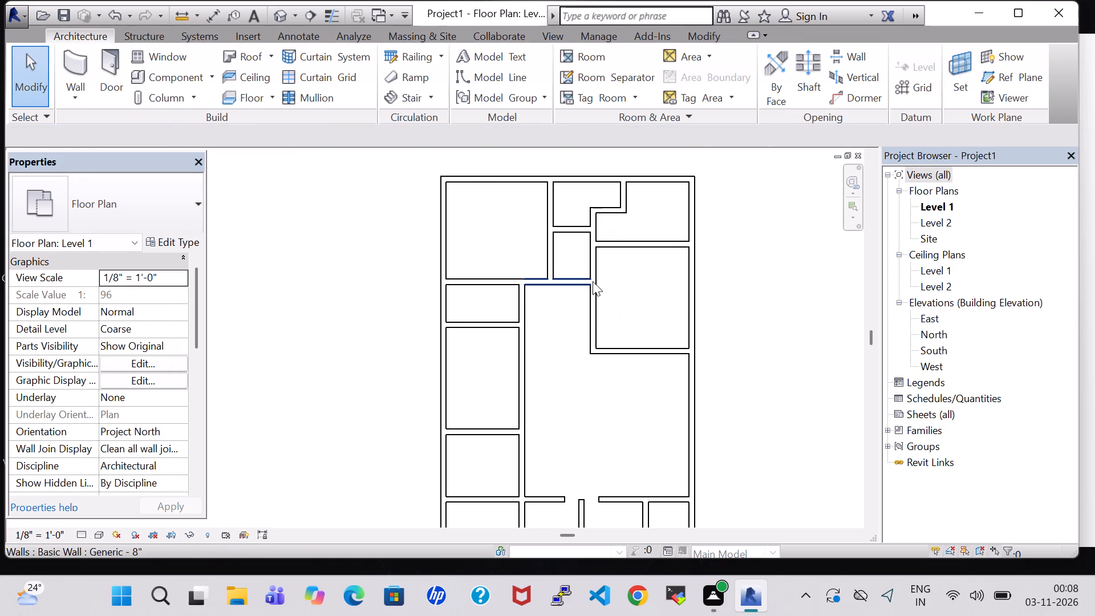
Move the right-hand middle room's lower wall up slightly, to about 18'-4" above the short horizontal walls below.
{"action": "left_click", "coordinate": [634, 349]}
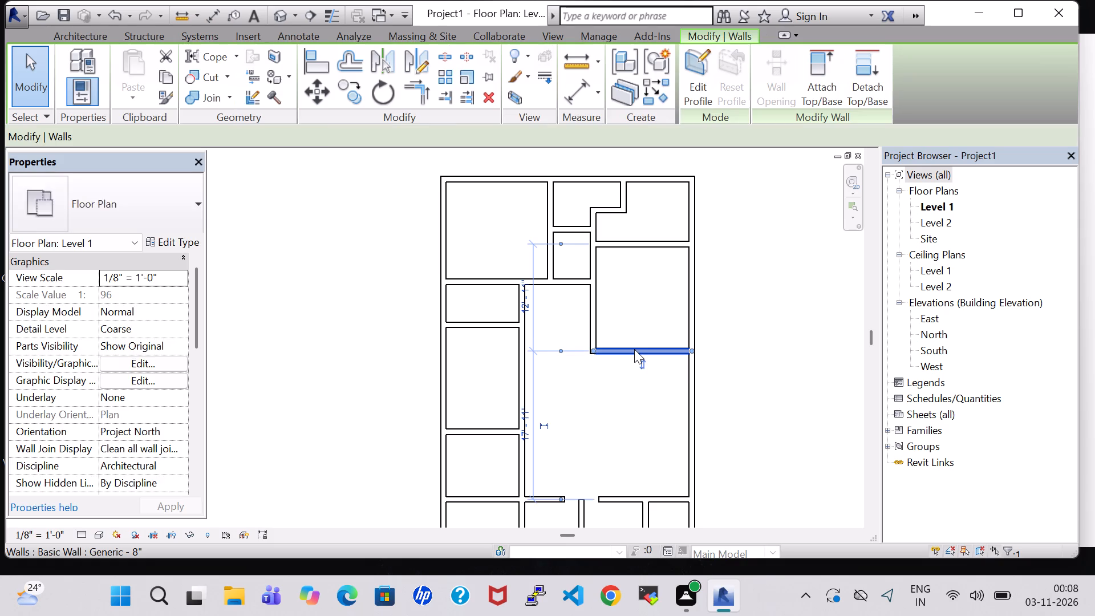
{"action": "key", "text": "Up"}
{"action": "key", "text": "Up"}
{"action": "key", "text": "Up"}
{"action": "key", "text": "Up"}
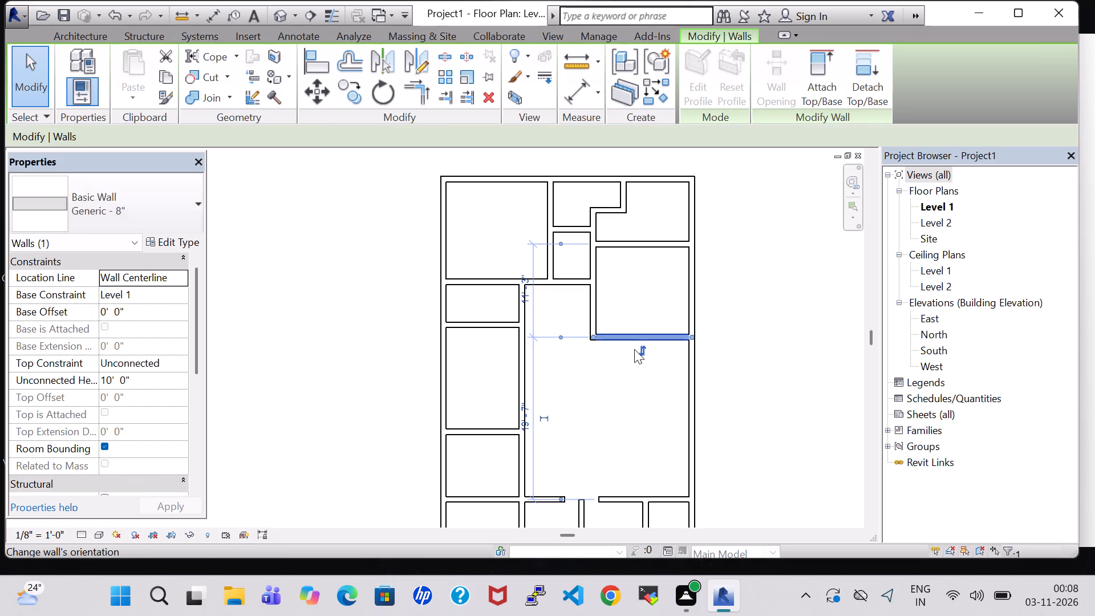
{"action": "key", "text": "Up"}
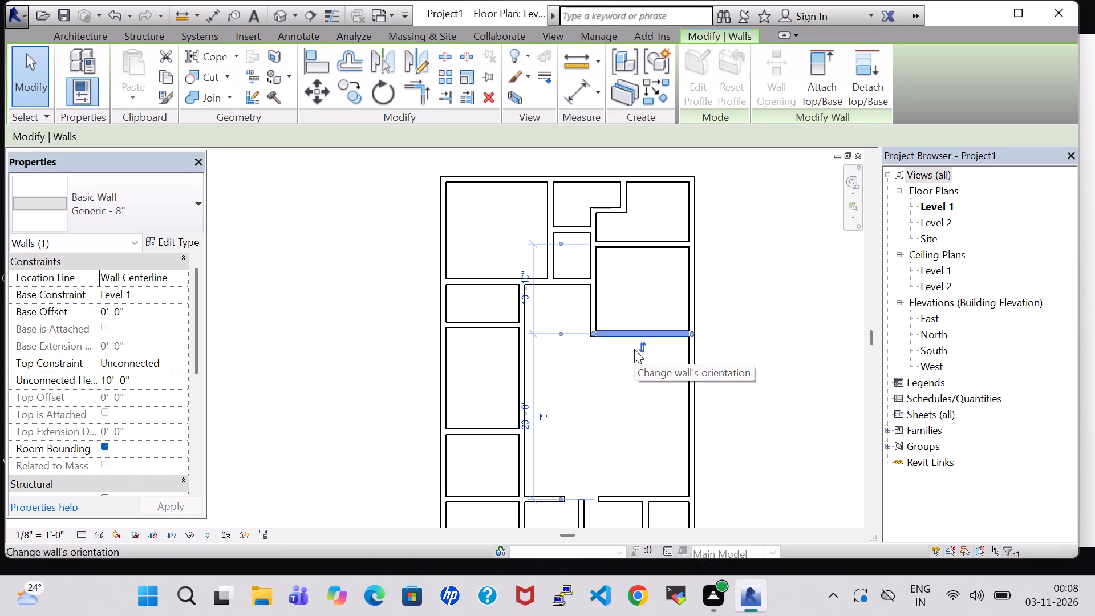
{"action": "key", "text": "Up"}
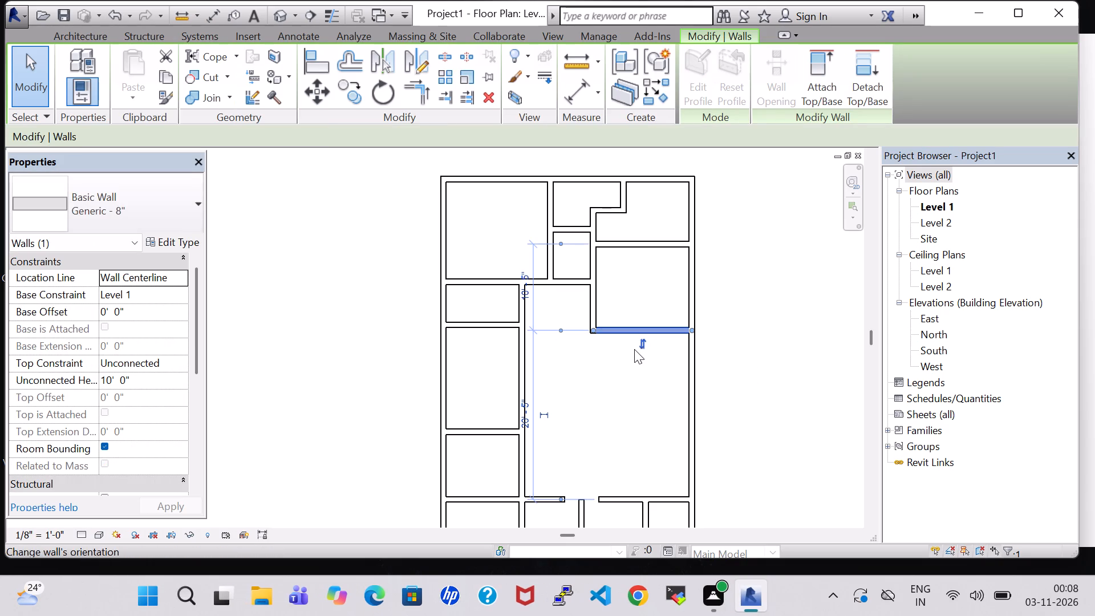
{"action": "key", "text": "Up"}
{"action": "key", "text": "Up"}
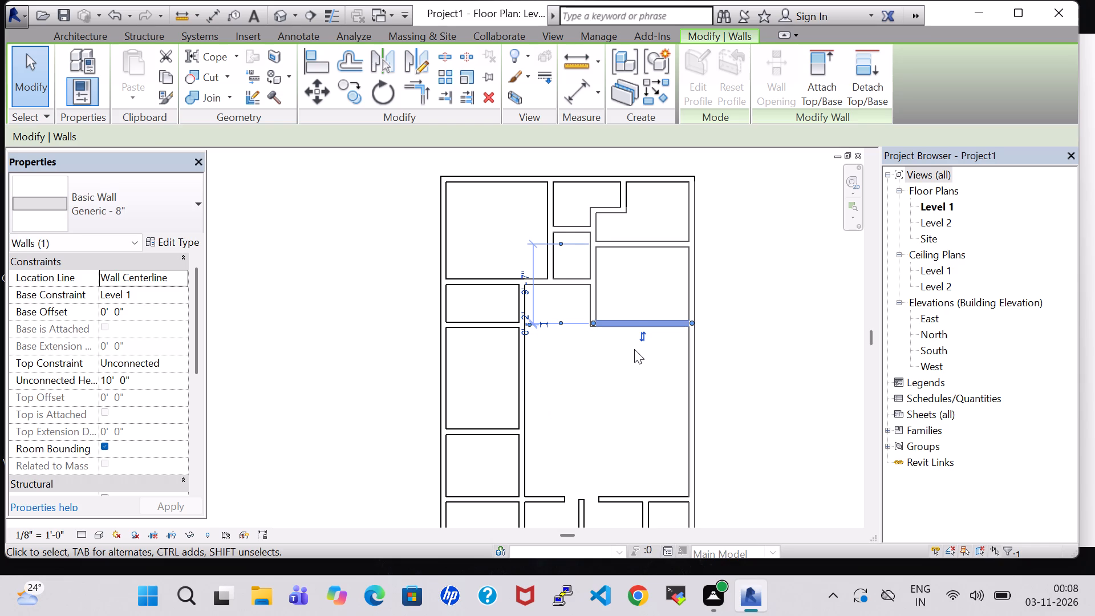
{"action": "key", "text": "Down"}
{"action": "key", "text": "Down"}
{"action": "key", "text": "Down"}
{"action": "key", "text": "Down"}
{"action": "key", "text": "Down"}
{"action": "key", "text": "Down"}
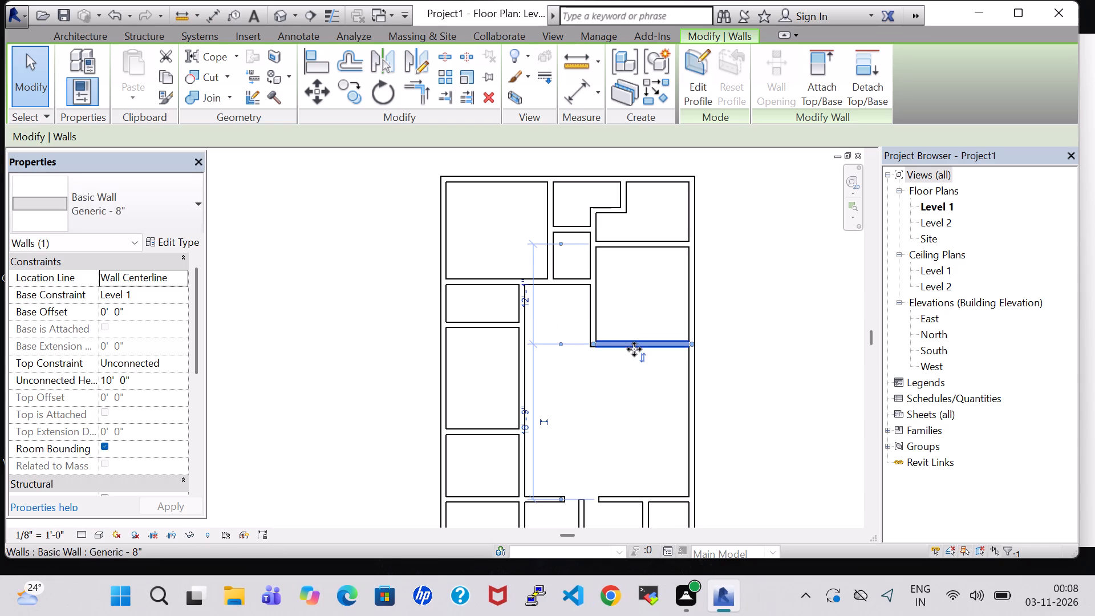
{"action": "key", "text": "Down"}
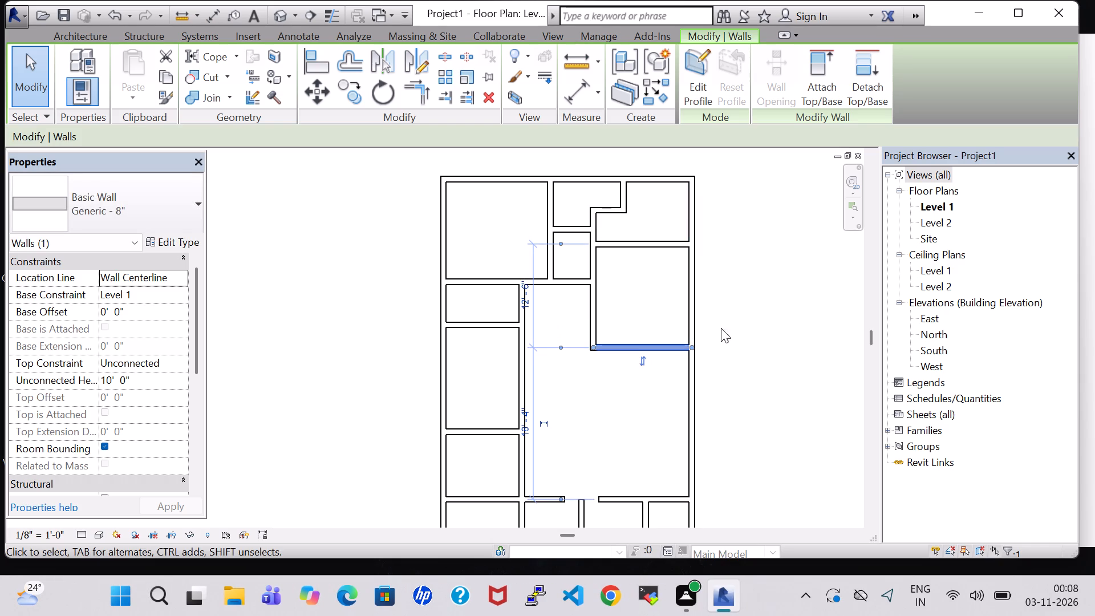
{"action": "left_click", "coordinate": [825, 319]}
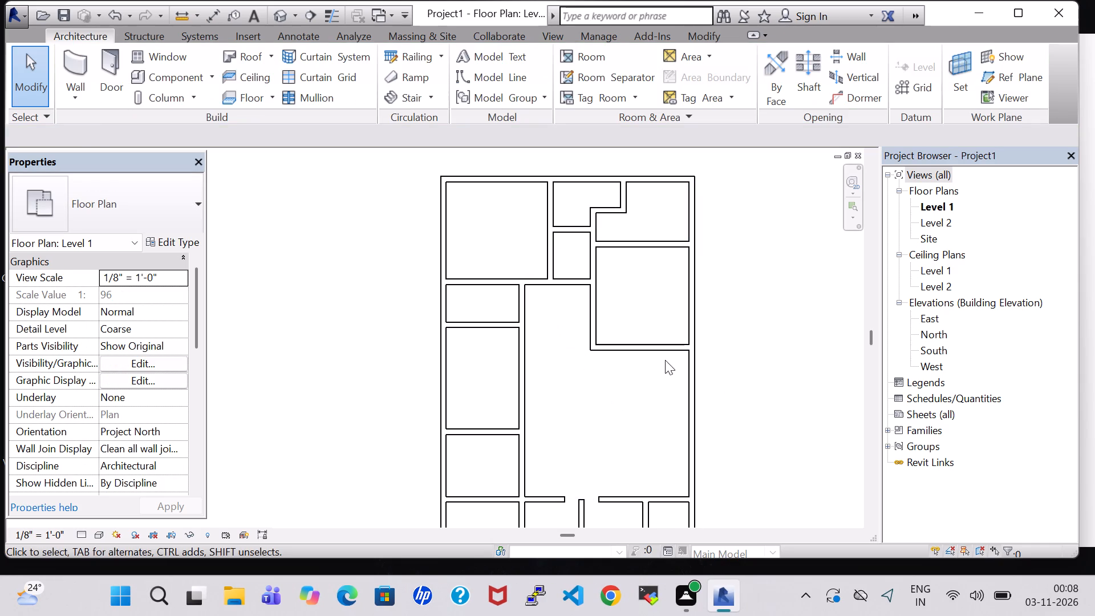
Move the 11'-3" horizontal wall attached to the right exterior wall up about 5', toward the middle room above.
{"action": "left_click", "coordinate": [610, 502]}
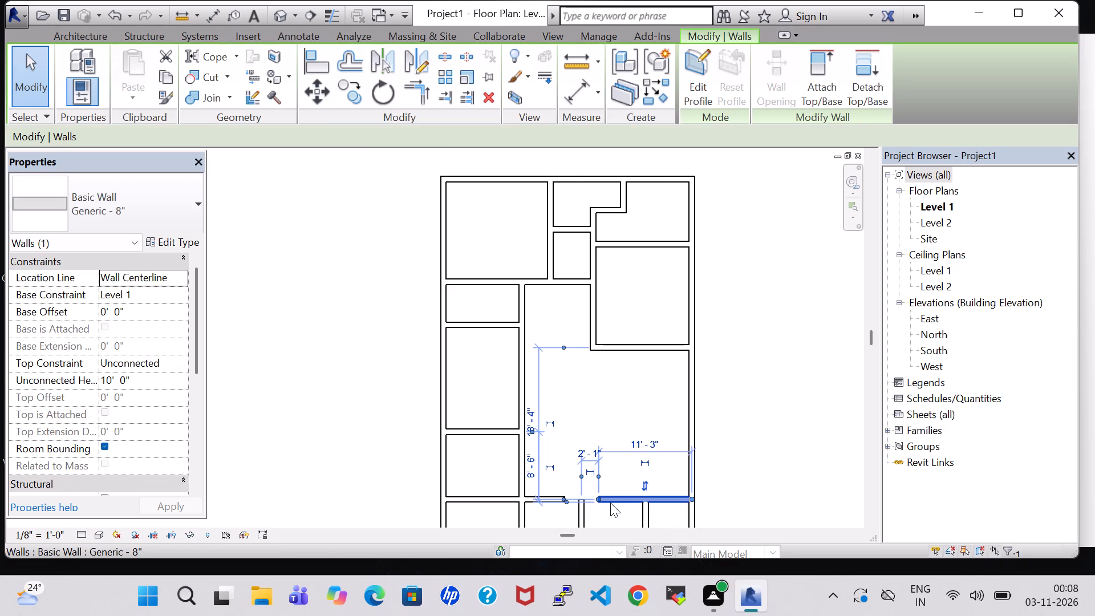
{"action": "key", "text": "Up"}
{"action": "key", "text": "Up"}
{"action": "key", "text": "Up"}
{"action": "key", "text": "Up"}
{"action": "key", "text": "Up"}
{"action": "key", "text": "Up"}
{"action": "key", "text": "Up"}
{"action": "key", "text": "Up"}
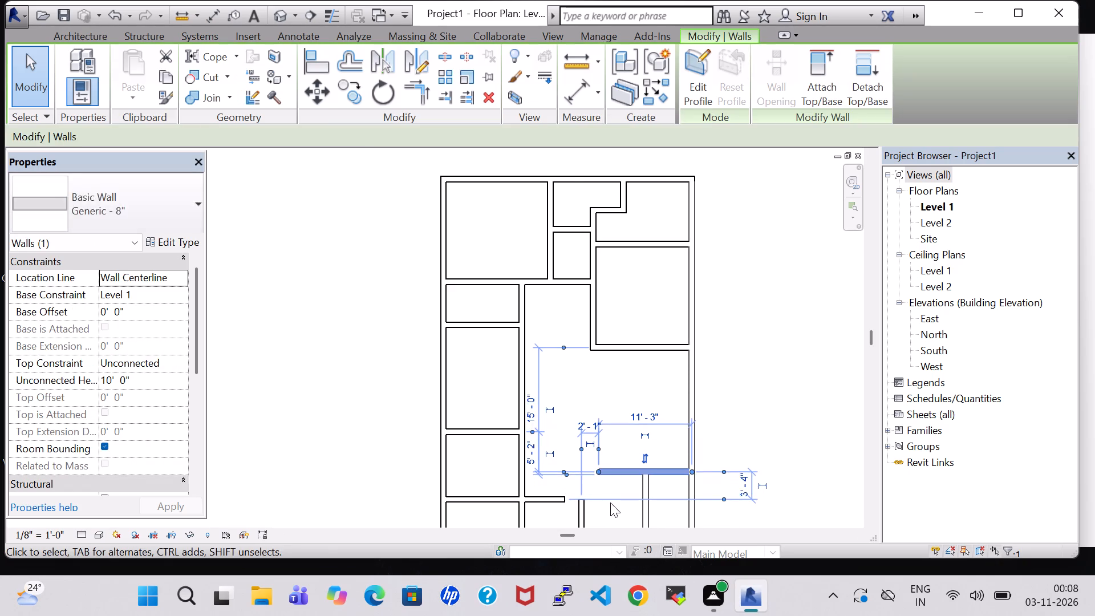
{"action": "key", "text": "Up"}
{"action": "key", "text": "Up"}
{"action": "key", "text": "Up"}
{"action": "key", "text": "Up"}
{"action": "left_click", "coordinate": [824, 399]}
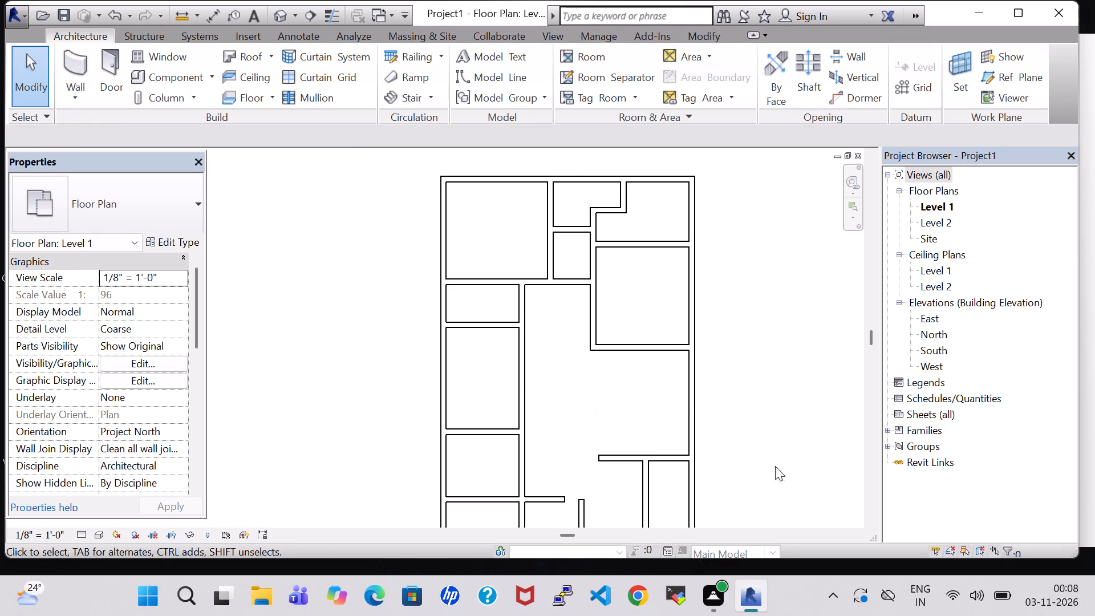
Move the short horizontal wall attached to the long left partition up, level with the opposite short wall across the opening.
{"action": "scroll", "coordinate": [617, 499], "scroll_direction": "down", "scroll_amount": 1}
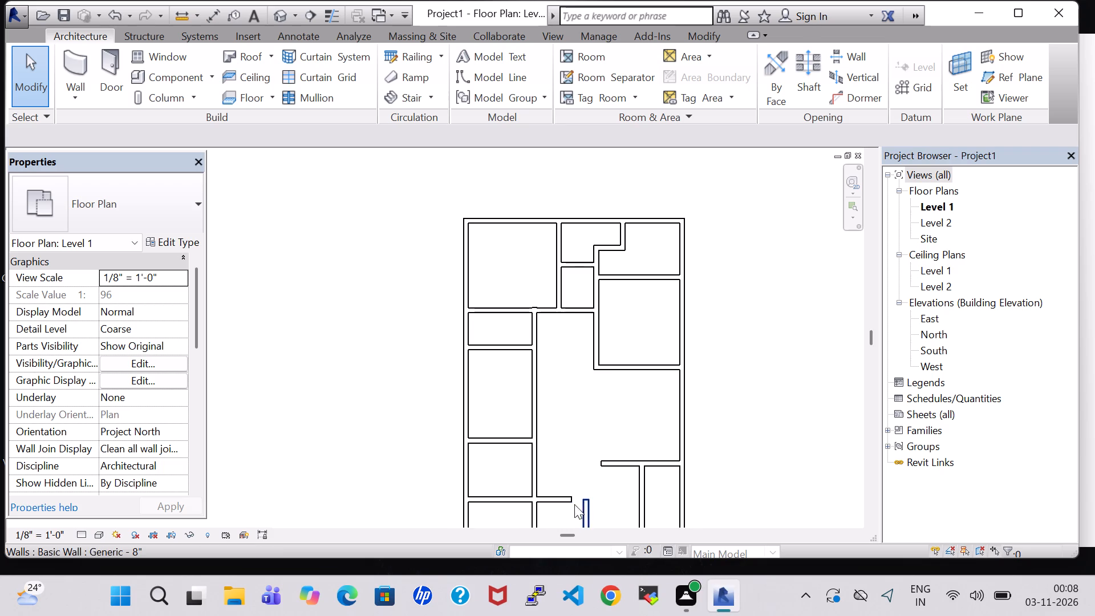
{"action": "double_click", "coordinate": [555, 502]}
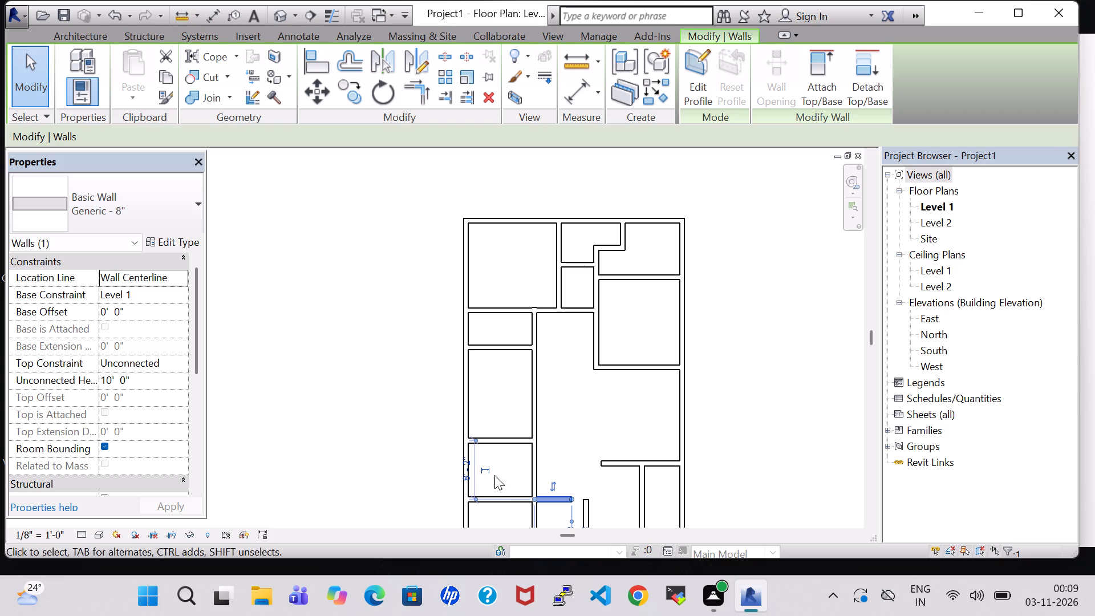
{"action": "left_click", "coordinate": [506, 500]}
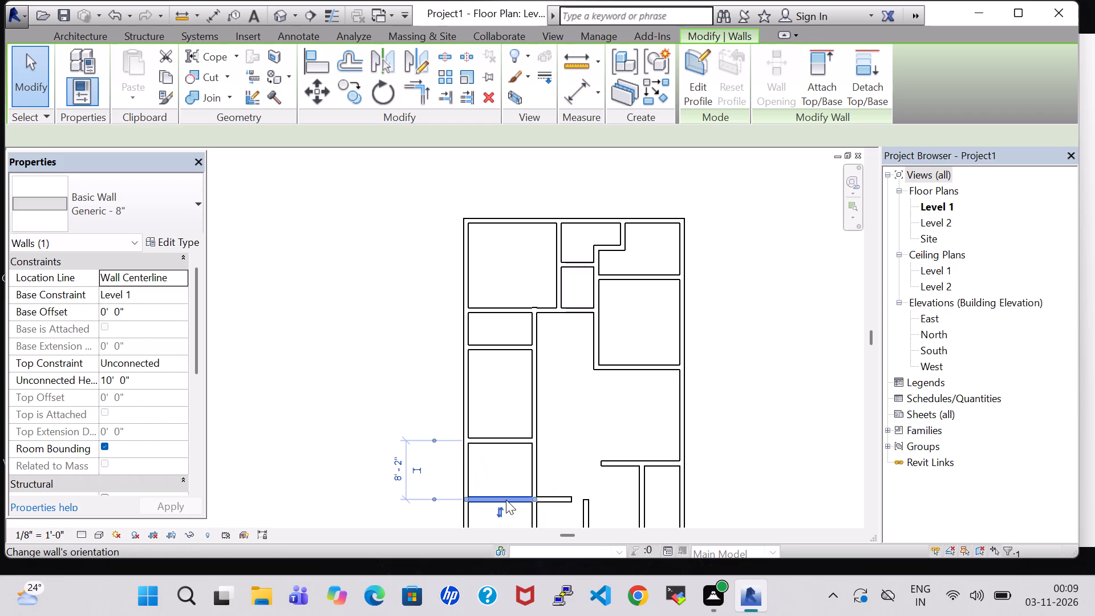
{"action": "left_click", "coordinate": [555, 500]}
{"action": "key", "text": "Up"}
{"action": "key", "text": "Up"}
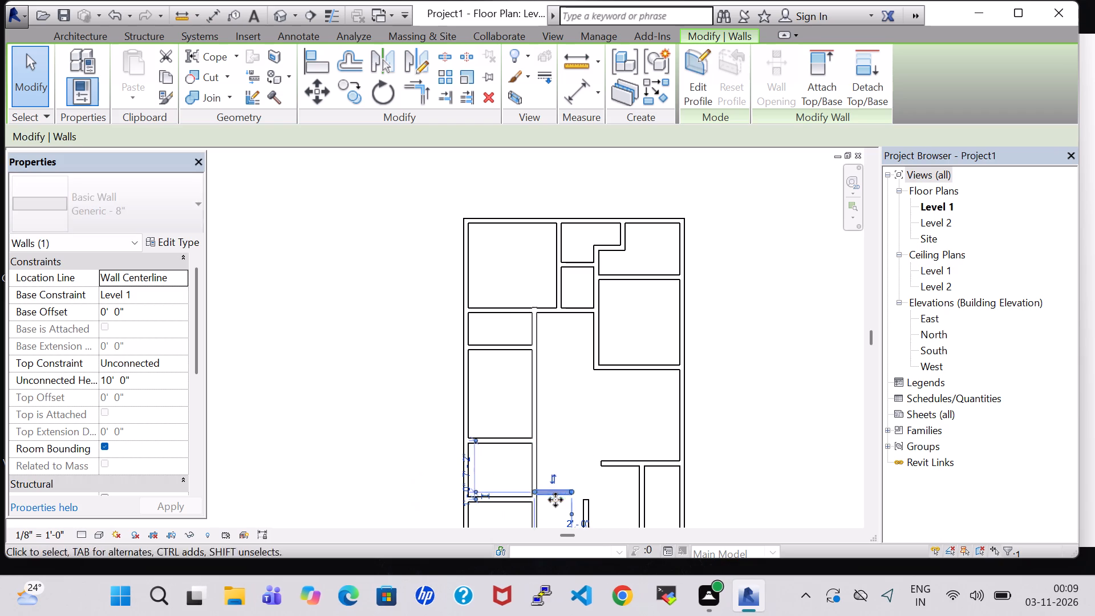
{"action": "key", "text": "Up"}
{"action": "key", "text": "Up"}
{"action": "key", "text": "Up"}
{"action": "key", "text": "Up"}
{"action": "key", "text": "Up"}
{"action": "key", "text": "Up"}
{"action": "key", "text": "Up"}
{"action": "key", "text": "Up"}
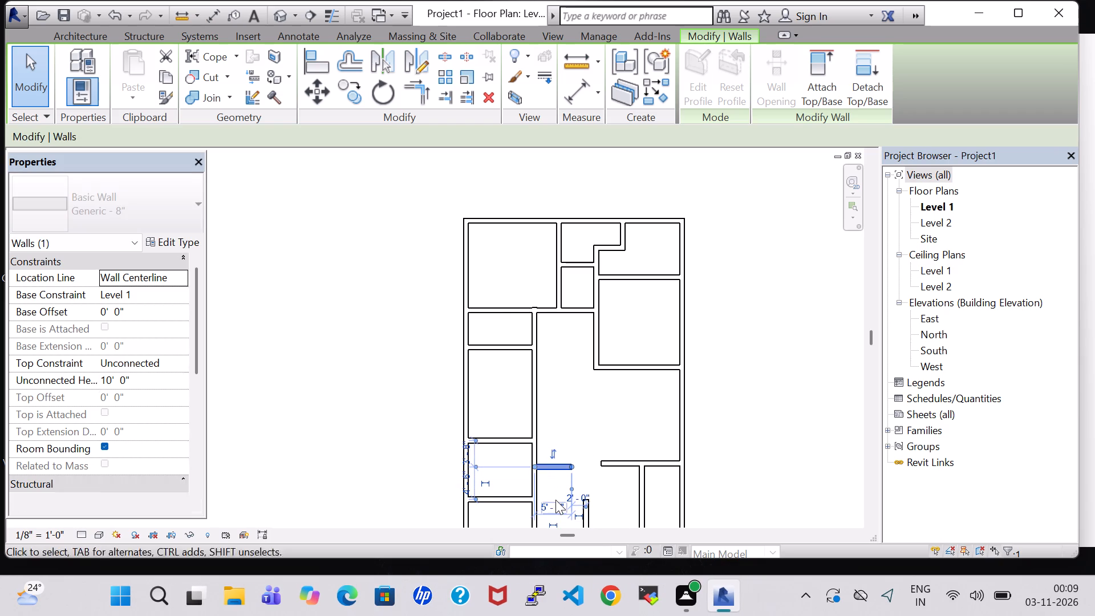
{"action": "left_click", "coordinate": [587, 451]}
Move the vertical wall at the opening up until its top end is level with the two short horizontal walls.
{"action": "scroll", "coordinate": [587, 451], "scroll_direction": "down", "scroll_amount": 1}
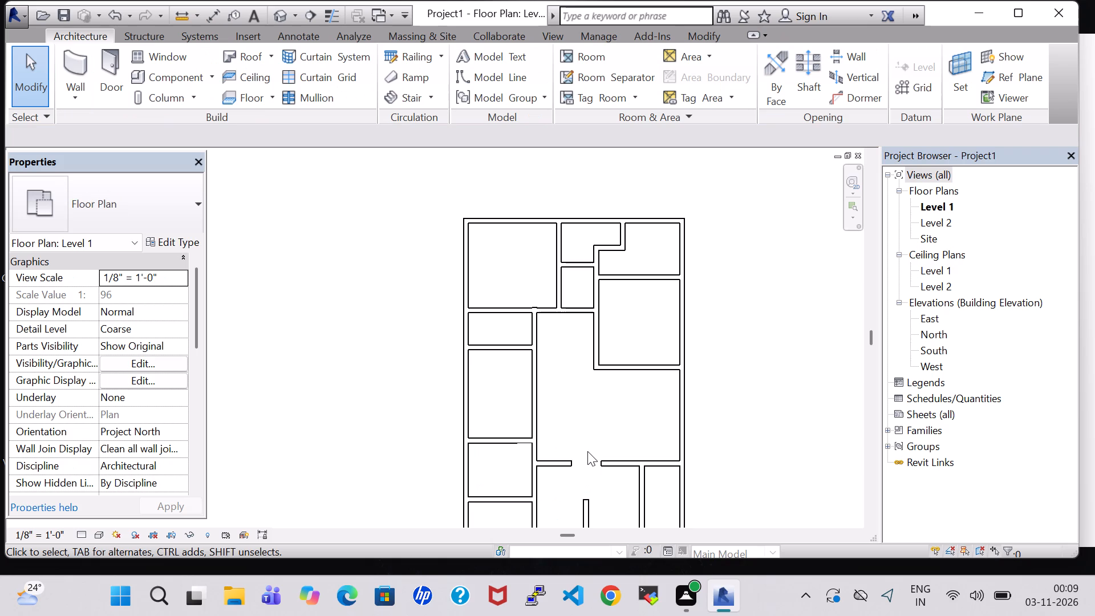
{"action": "scroll", "coordinate": [587, 451], "scroll_direction": "down", "scroll_amount": 2}
{"action": "left_click", "coordinate": [590, 495]}
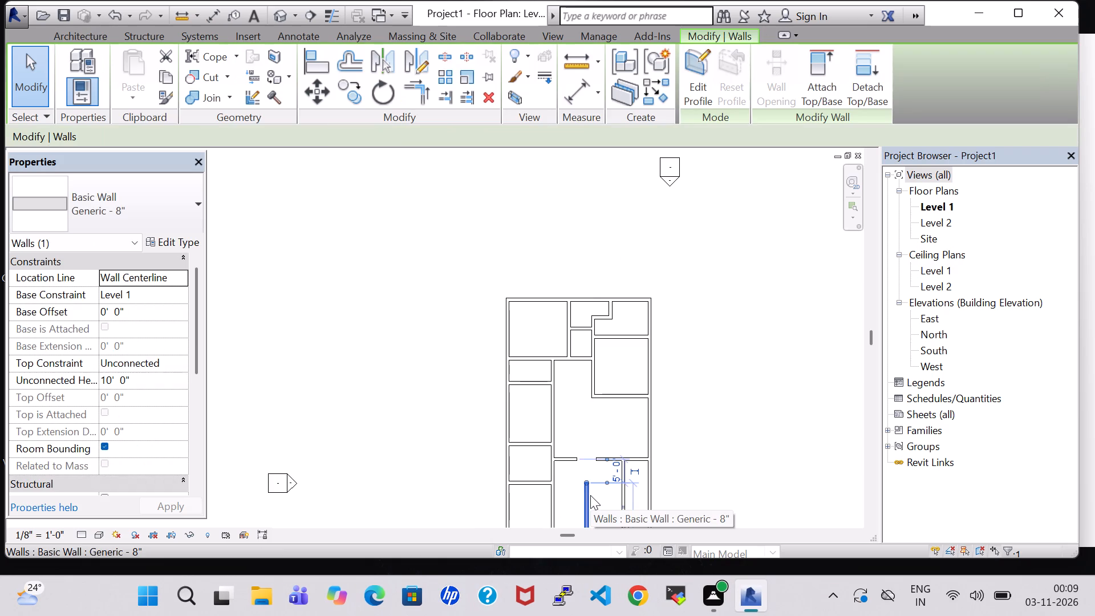
{"action": "key", "text": "Up"}
{"action": "key", "text": "Up"}
{"action": "key", "text": "Up"}
{"action": "key", "text": "Up"}
{"action": "key", "text": "Up"}
{"action": "key", "text": "Up"}
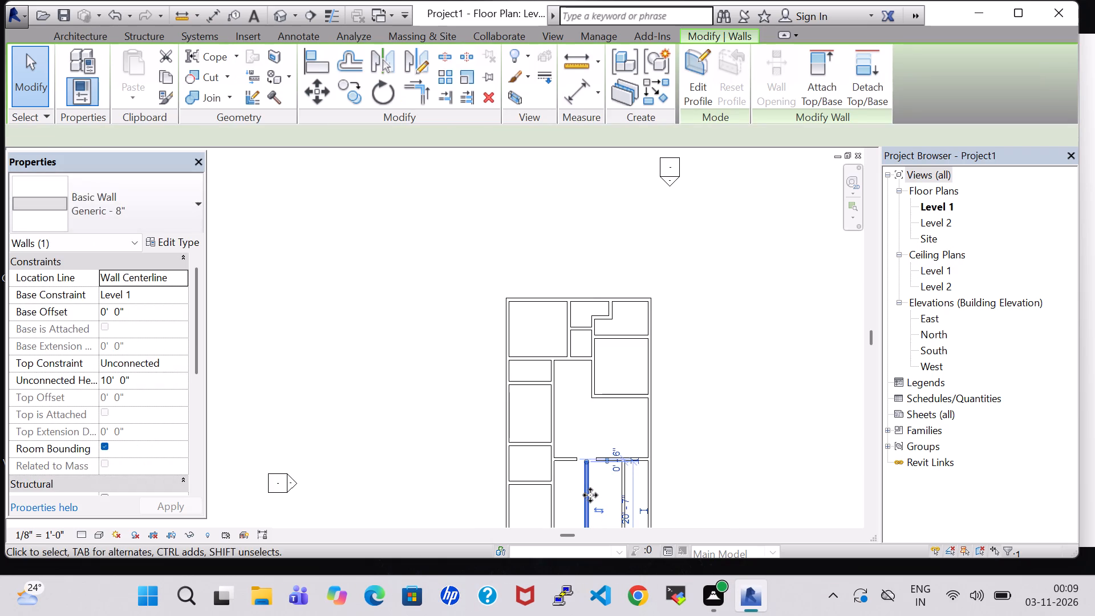
{"action": "key", "text": "Up"}
{"action": "left_click", "coordinate": [752, 448]}
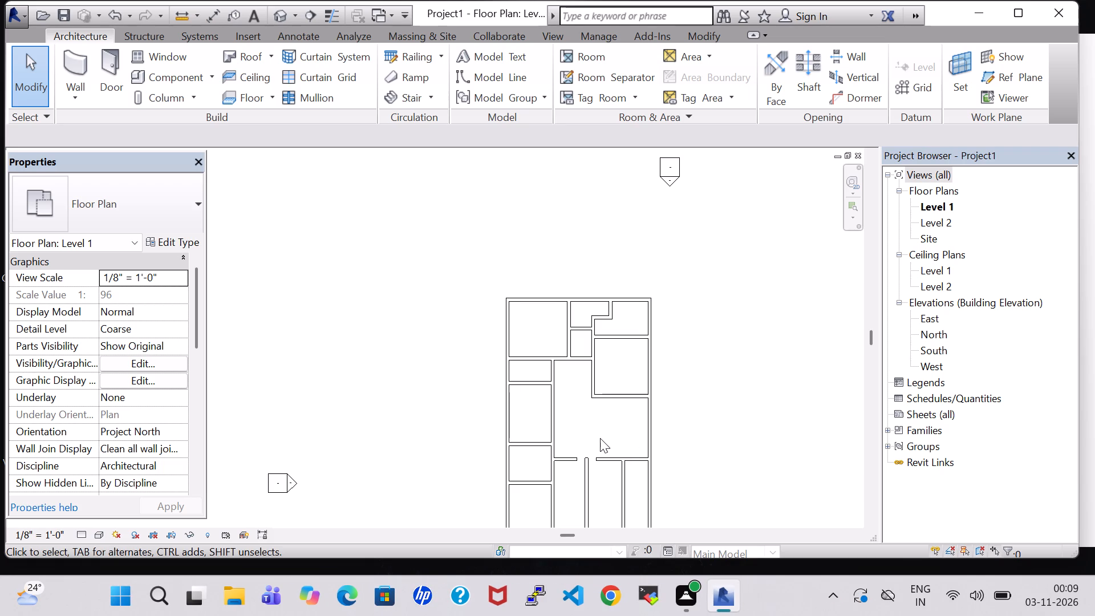
Move that vertical wall left so its top end meets the free end of the left short horizontal wall.
{"action": "scroll", "coordinate": [593, 449], "scroll_direction": "down", "scroll_amount": 1}
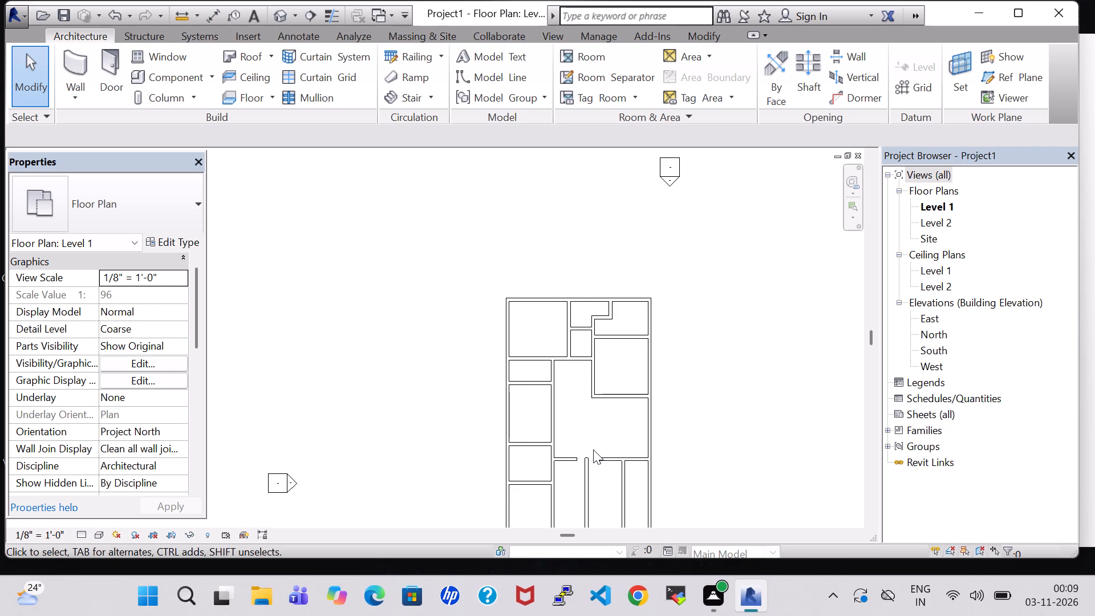
{"action": "scroll", "coordinate": [593, 459], "scroll_direction": "up", "scroll_amount": 2}
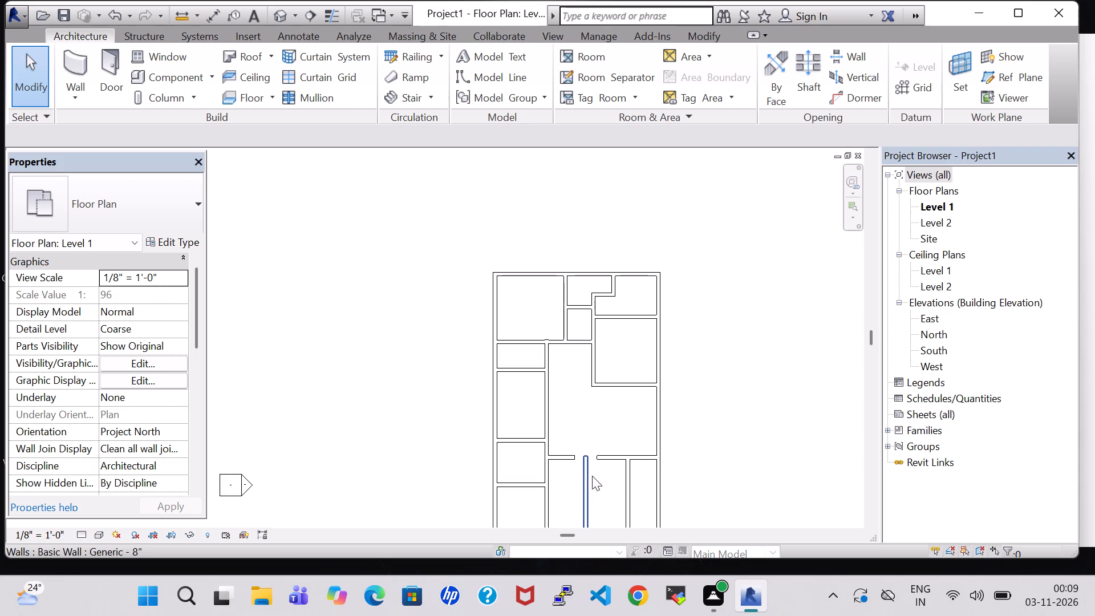
{"action": "left_click", "coordinate": [591, 476]}
{"action": "key", "text": "Left"}
{"action": "key", "text": "Left"}
{"action": "key", "text": "Left"}
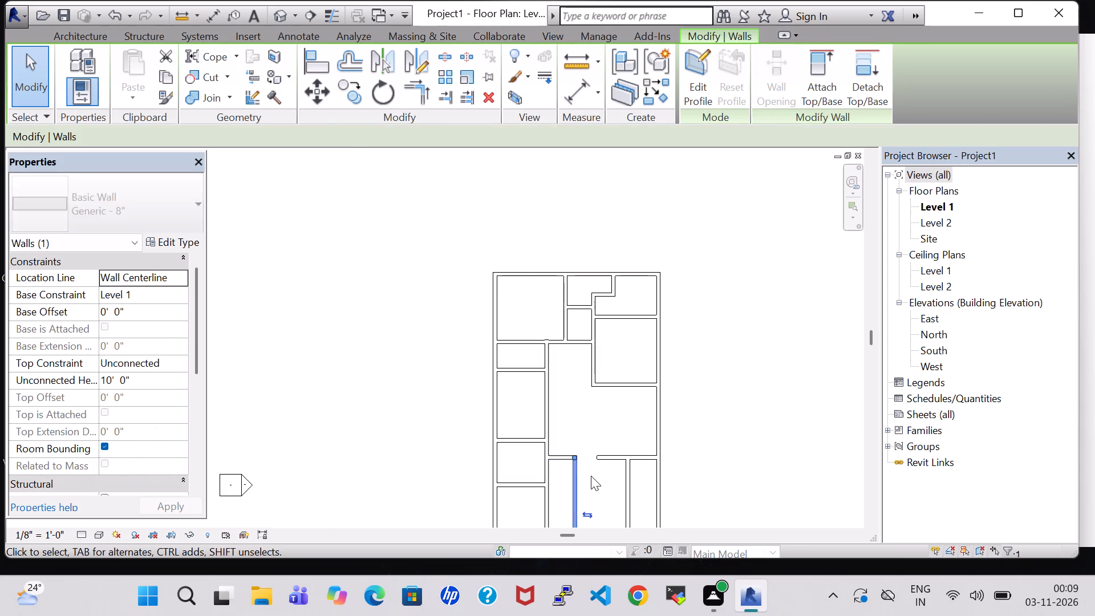
{"action": "left_click", "coordinate": [775, 449]}
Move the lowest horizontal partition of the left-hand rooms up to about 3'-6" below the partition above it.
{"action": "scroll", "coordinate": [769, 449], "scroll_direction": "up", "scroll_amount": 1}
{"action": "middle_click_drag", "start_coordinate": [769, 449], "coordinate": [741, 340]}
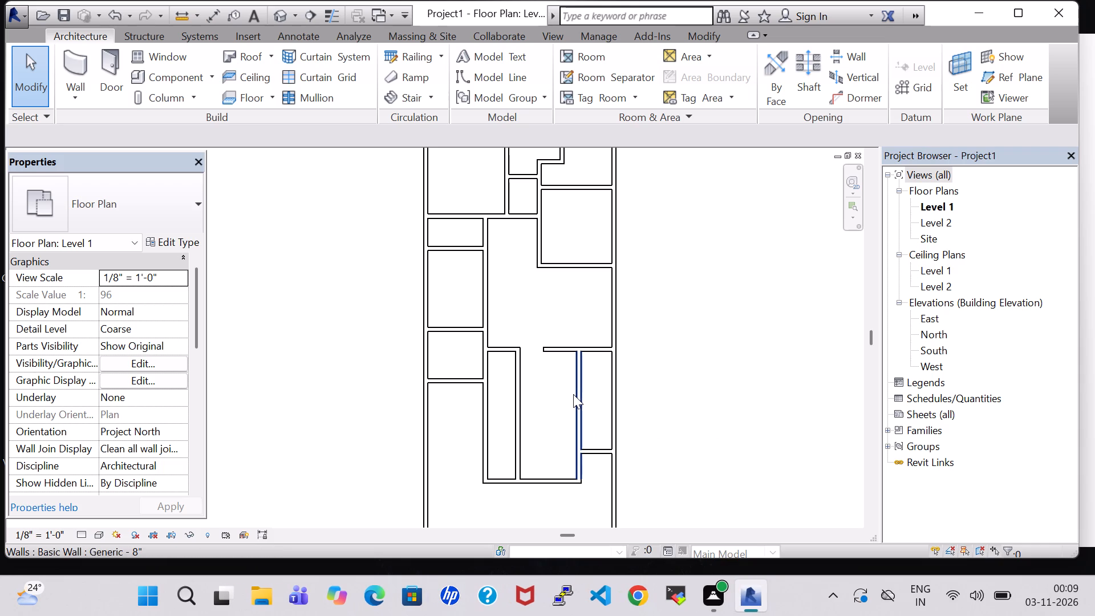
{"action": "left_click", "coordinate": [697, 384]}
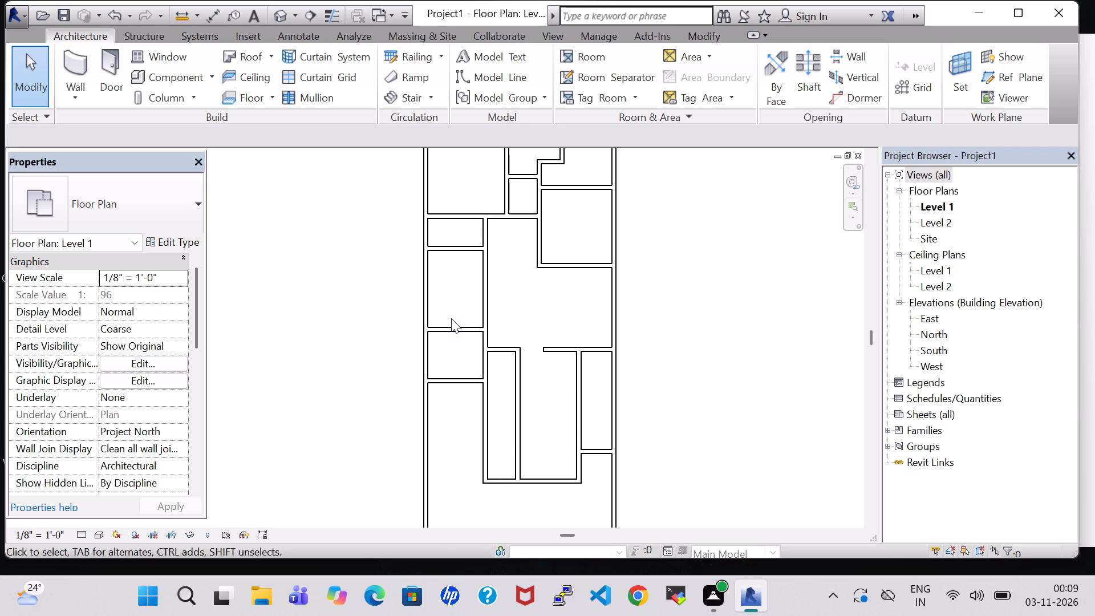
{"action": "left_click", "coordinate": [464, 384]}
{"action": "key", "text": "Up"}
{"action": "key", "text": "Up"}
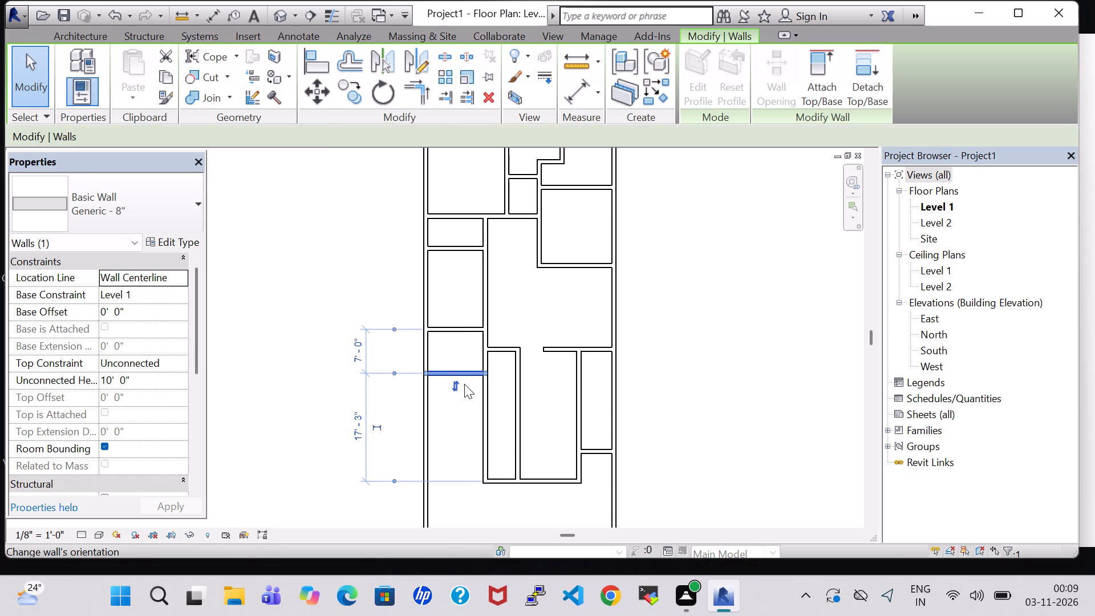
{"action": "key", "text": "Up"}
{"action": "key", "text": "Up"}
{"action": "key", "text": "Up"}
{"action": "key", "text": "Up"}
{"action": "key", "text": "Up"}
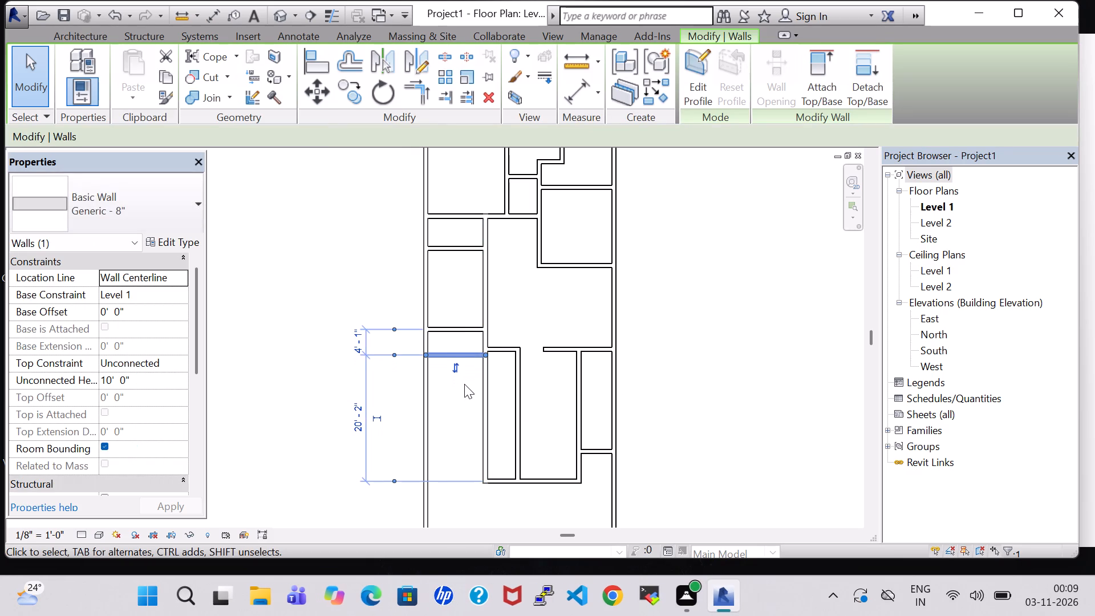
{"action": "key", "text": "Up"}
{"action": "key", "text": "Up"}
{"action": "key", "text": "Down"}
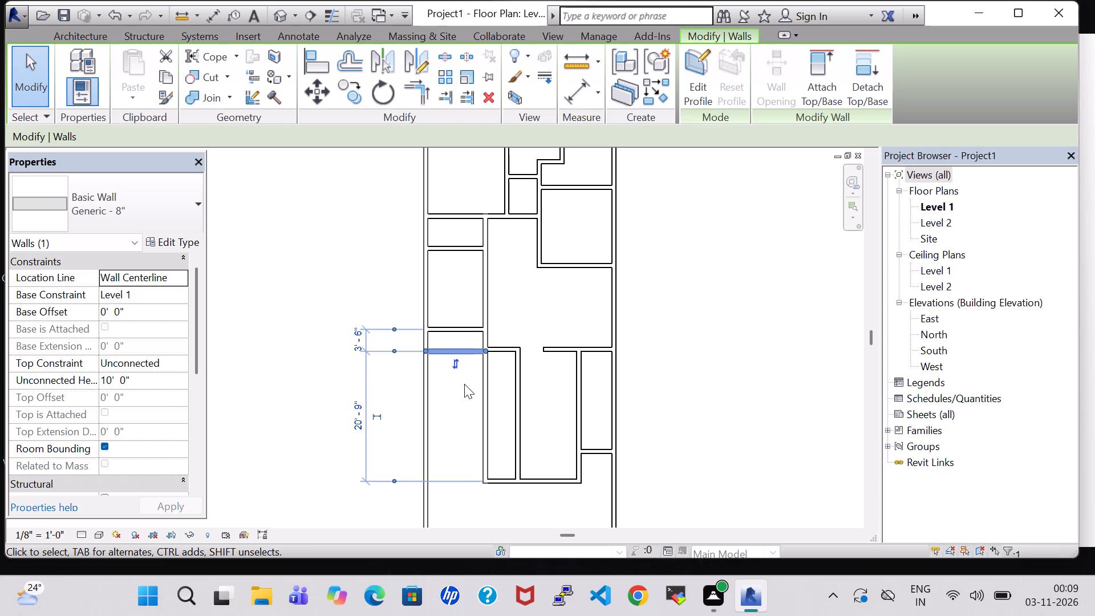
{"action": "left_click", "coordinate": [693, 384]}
Delete the lowest horizontal partition between the left exterior wall and the long vertical partition.
{"action": "left_click", "coordinate": [463, 356]}
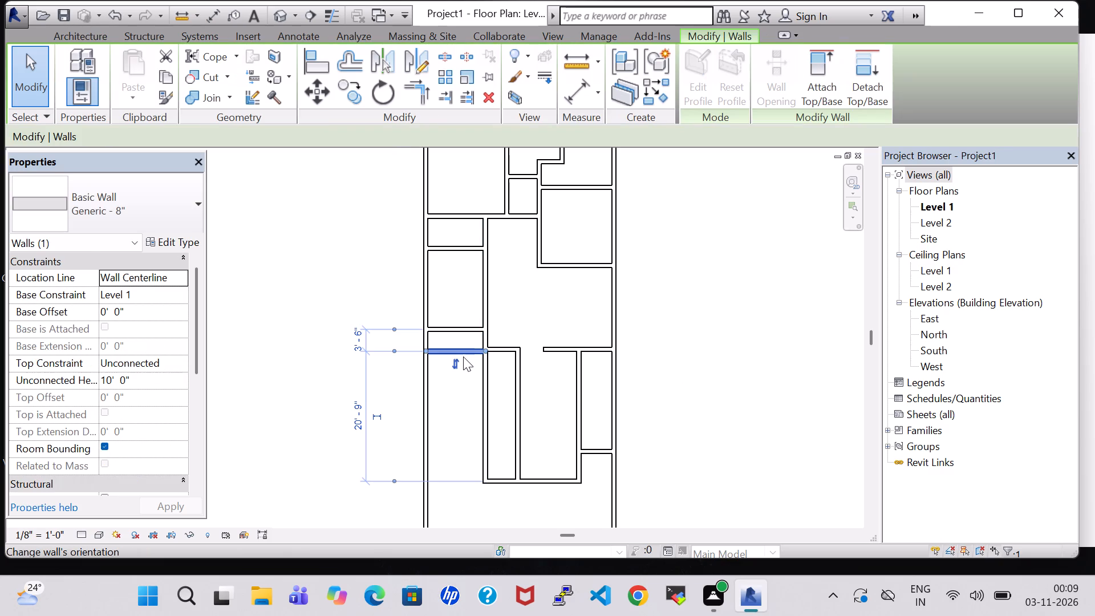
{"action": "key", "text": "Home"}
{"action": "key", "text": "Delete"}
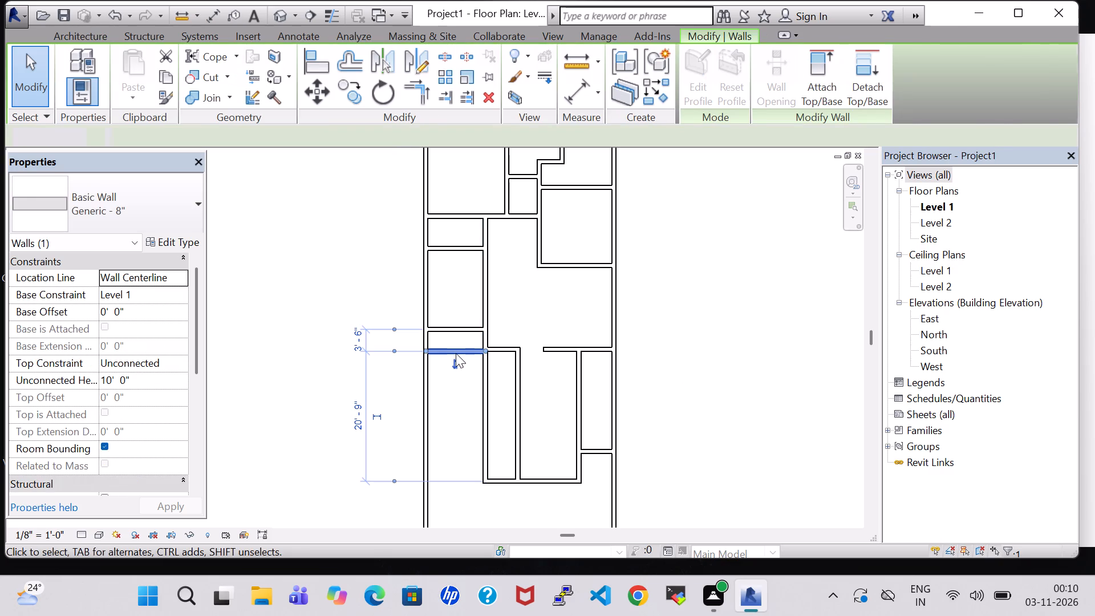
Draw a horizontal wall from the left exterior wall to the long vertical partition, in line with the short horizontal walls.
{"action": "left_click", "coordinate": [75, 60]}
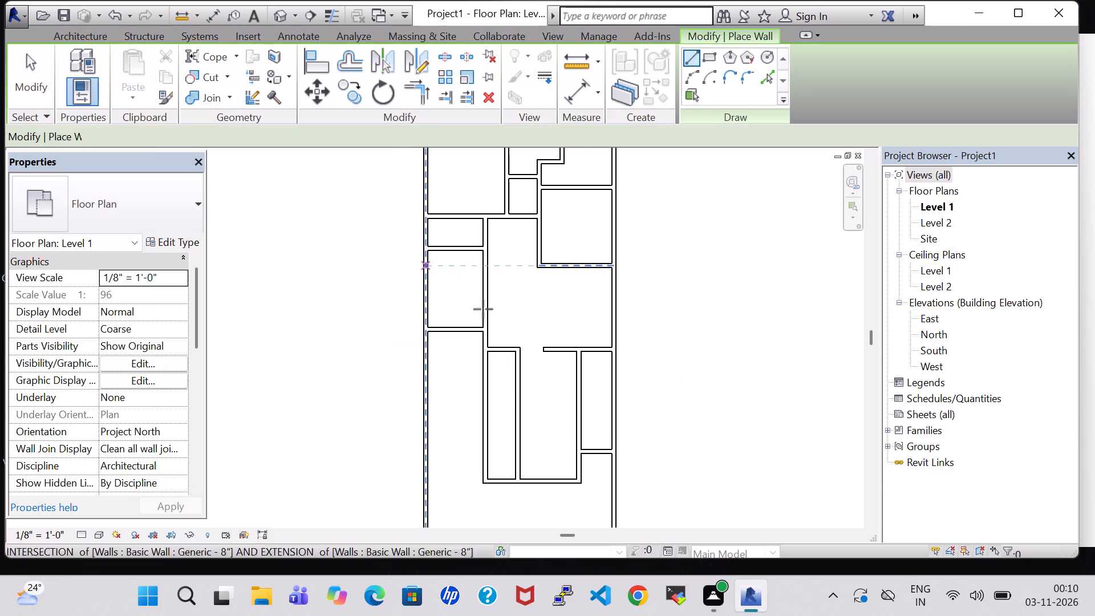
{"action": "left_click", "coordinate": [421, 351]}
{"action": "double_click", "coordinate": [484, 351]}
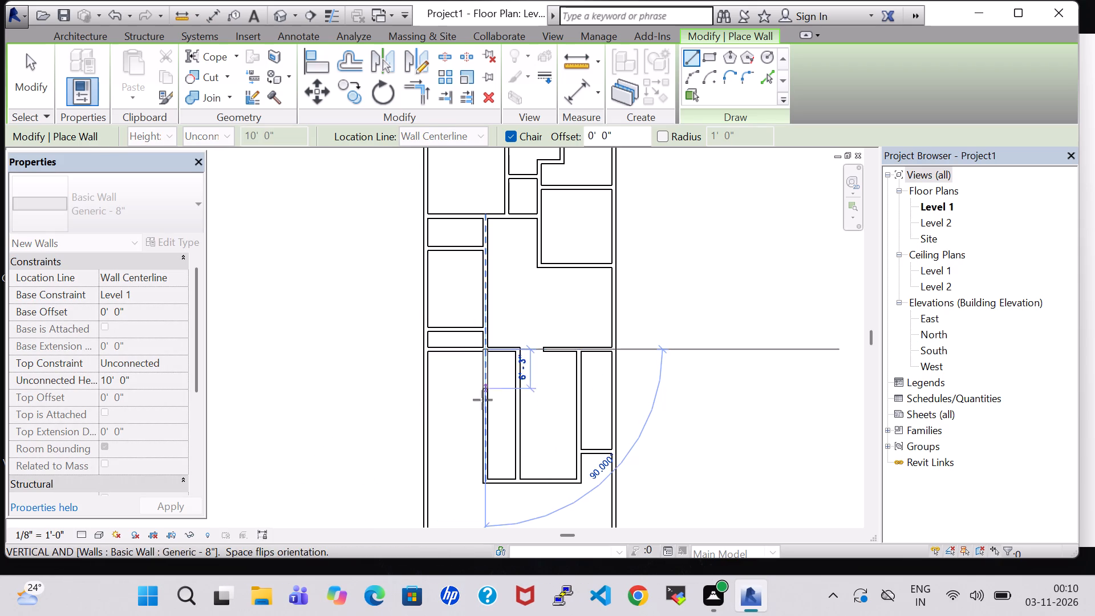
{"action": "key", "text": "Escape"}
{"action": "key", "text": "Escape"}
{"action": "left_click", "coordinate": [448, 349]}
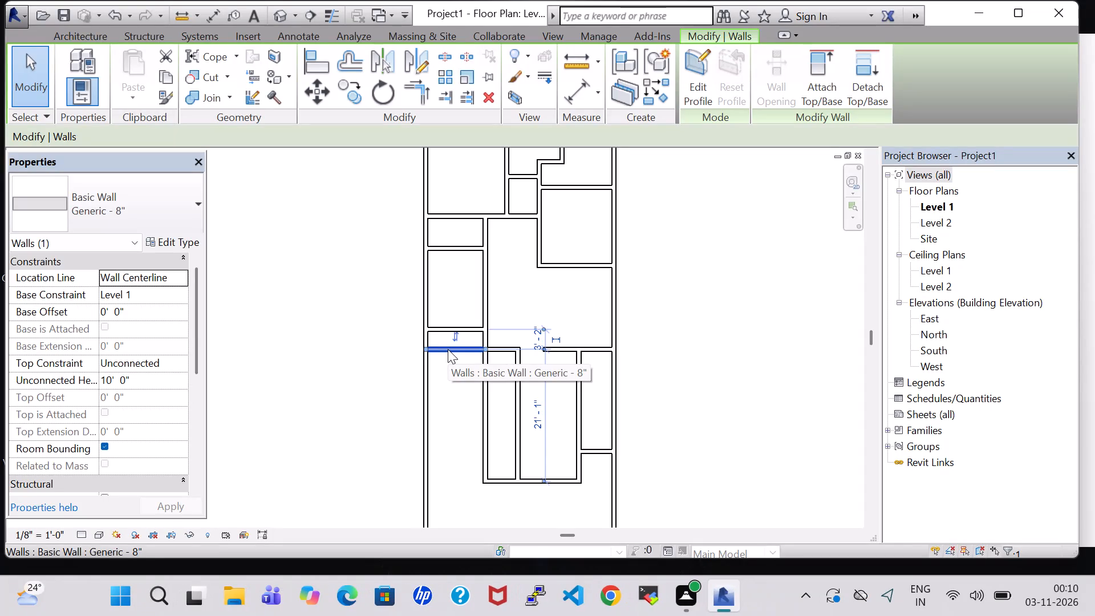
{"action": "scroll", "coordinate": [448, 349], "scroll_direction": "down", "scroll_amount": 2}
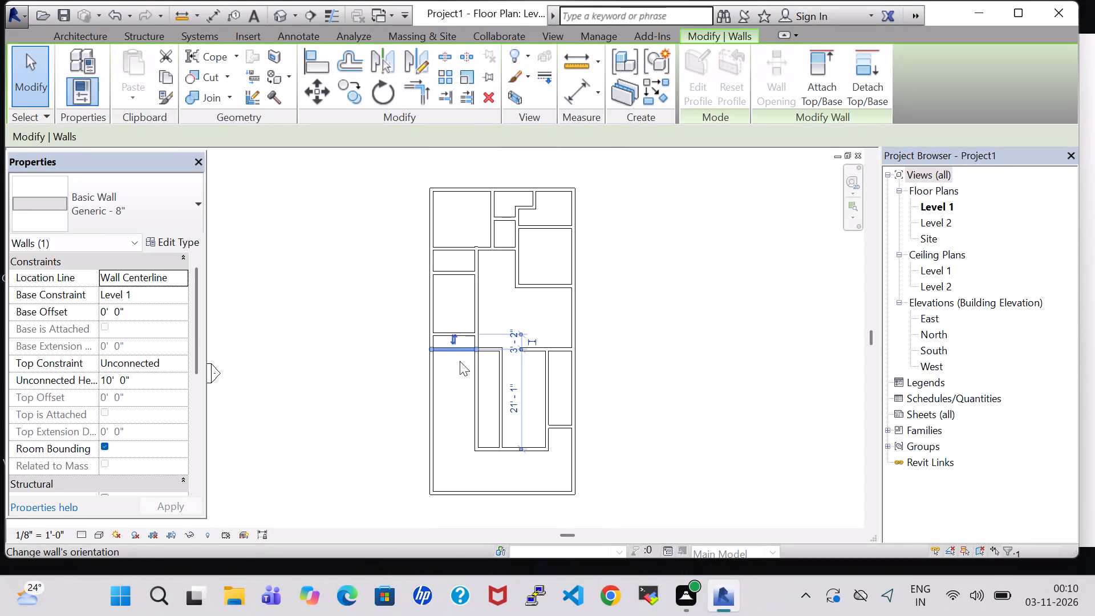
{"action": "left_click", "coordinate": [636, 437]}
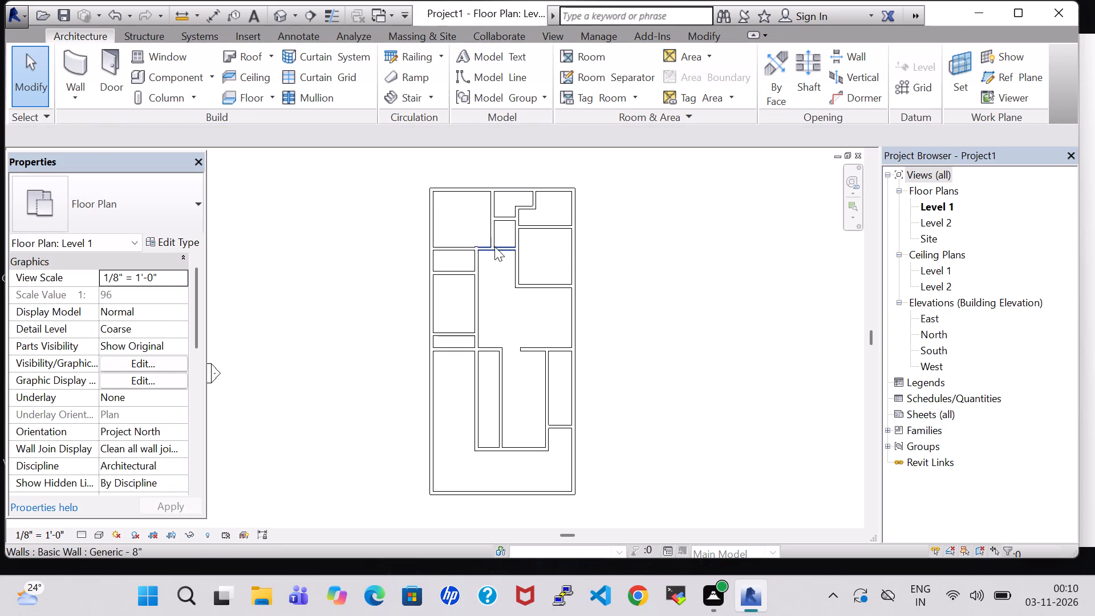
Duplicate the Generic - 8" type of the vertical partition beside the plan's upper-left room under the name inner 6".
{"action": "left_click", "coordinate": [492, 231]}
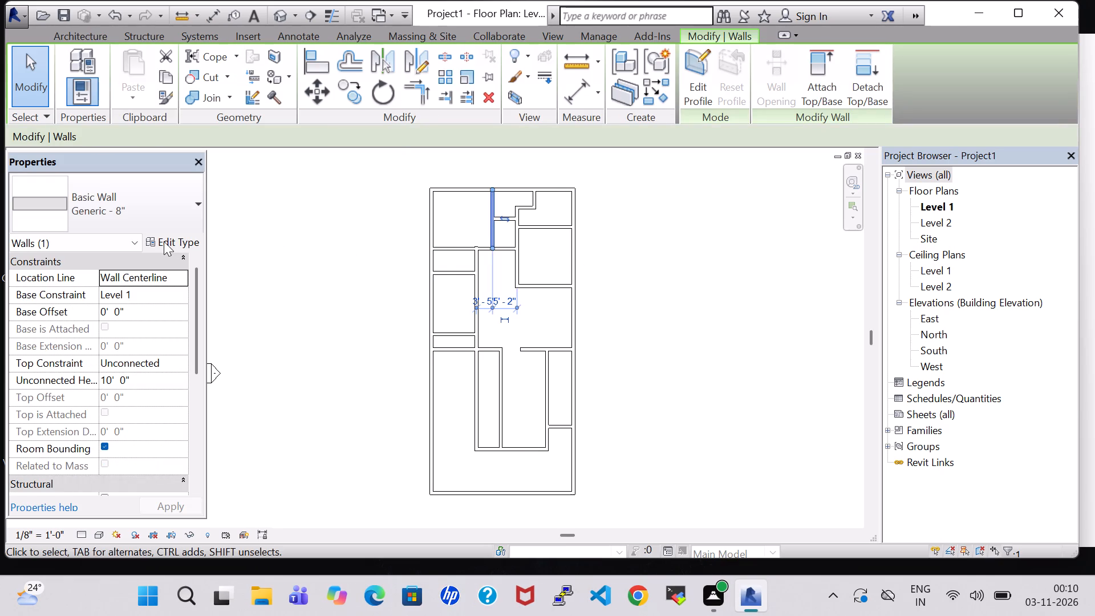
{"action": "left_click", "coordinate": [164, 241]}
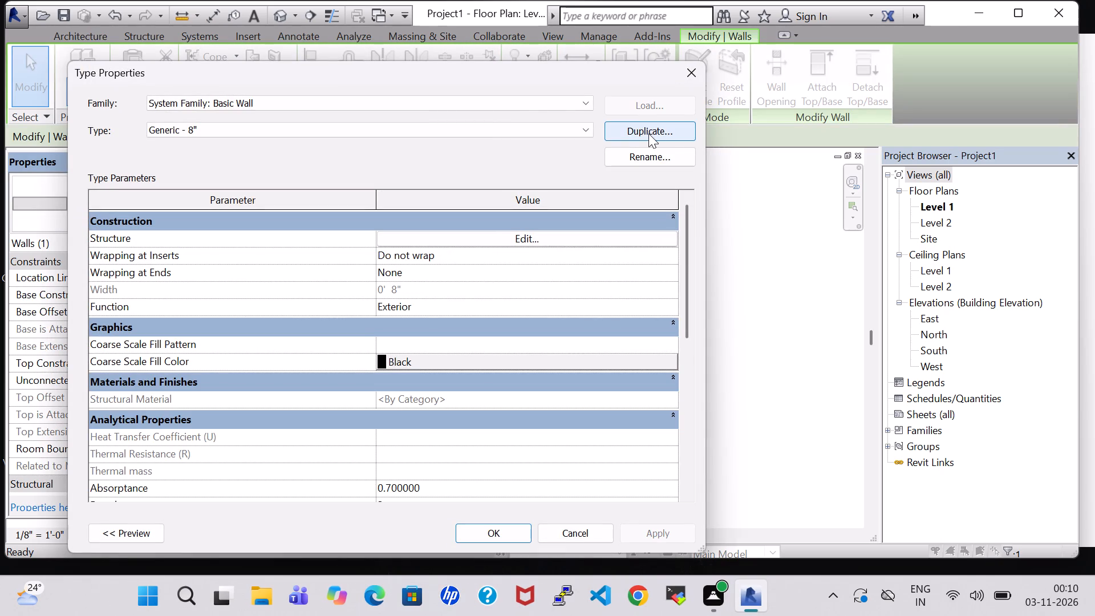
{"action": "left_click", "coordinate": [648, 133]}
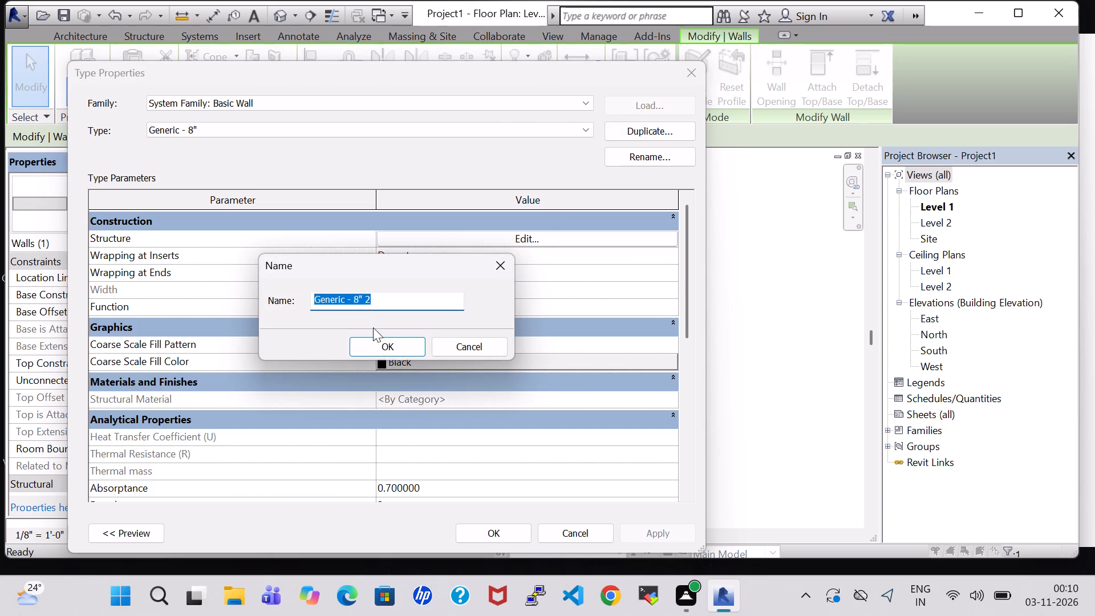
{"action": "left_click", "coordinate": [373, 297]}
{"action": "key", "text": "BackSpace"}
{"action": "key", "text": "BackSpace"}
{"action": "key", "text": "BackSpace"}
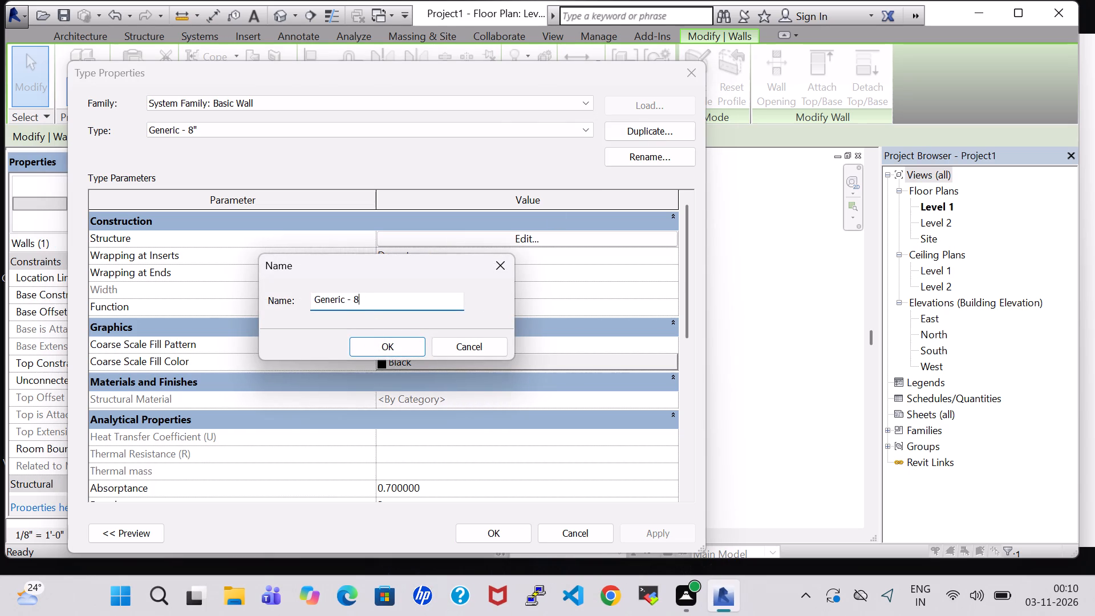
{"action": "key", "text": "BackSpace"}
{"action": "key", "text": "BackSpace"}
{"action": "key", "text": "BackSpace"}
{"action": "key", "text": "BackSpace"}
{"action": "key", "text": "BackSpace"}
{"action": "key", "text": "BackSpace"}
{"action": "key", "text": "BackSpace"}
{"action": "key", "text": "BackSpace"}
{"action": "key", "text": "BackSpace"}
{"action": "key", "text": "BackSpace"}
{"action": "key", "text": "BackSpace"}
{"action": "key", "text": "BackSpace"}
{"action": "key", "text": "BackSpace"}
{"action": "key", "text": "BackSpace"}
{"action": "key", "text": "BackSpace"}
{"action": "key", "text": "BackSpace"}
{"action": "key", "text": "BackSpace"}
{"action": "key", "text": "BackSpace"}
{"action": "key", "text": "BackSpace"}
{"action": "type", "text": "inner"}
{"action": "key", "text": "space"}
{"action": "type", "text": "6\""}
{"action": "key", "text": "Return"}
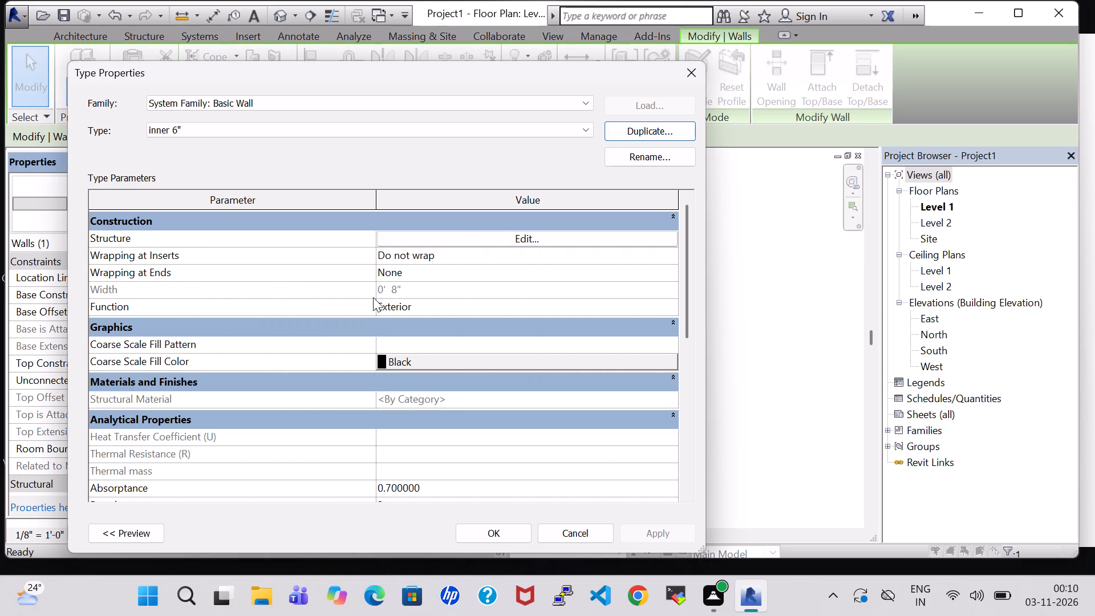
Set the structure layer thickness of the inner 6" wall type to 6" and apply the type.
{"action": "left_click", "coordinate": [538, 234]}
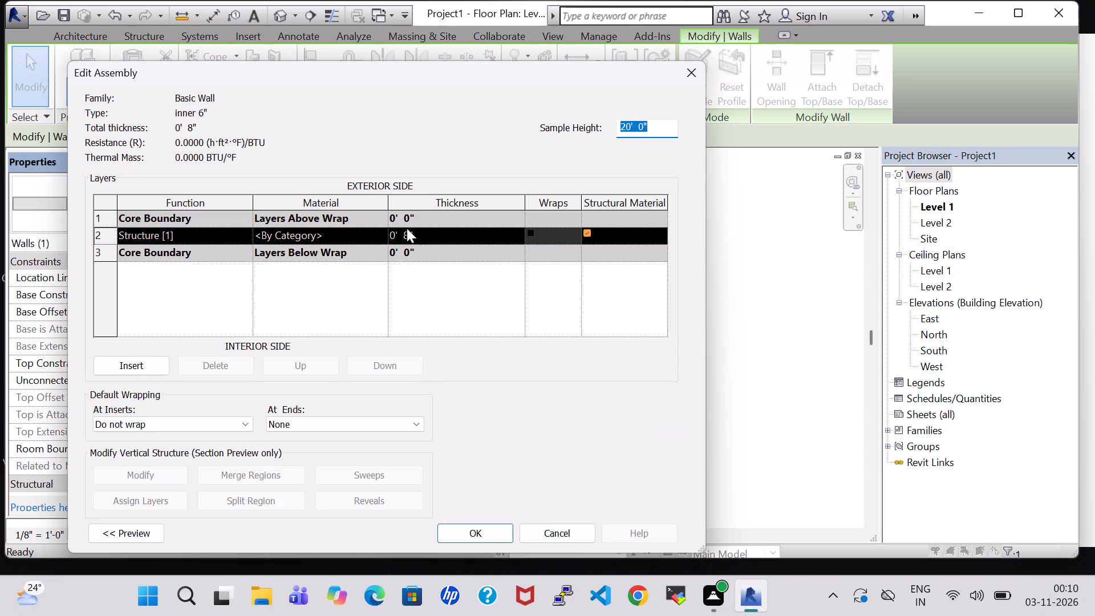
{"action": "left_click", "coordinate": [407, 228]}
{"action": "left_click", "coordinate": [408, 230]}
{"action": "key", "text": "BackSpace"}
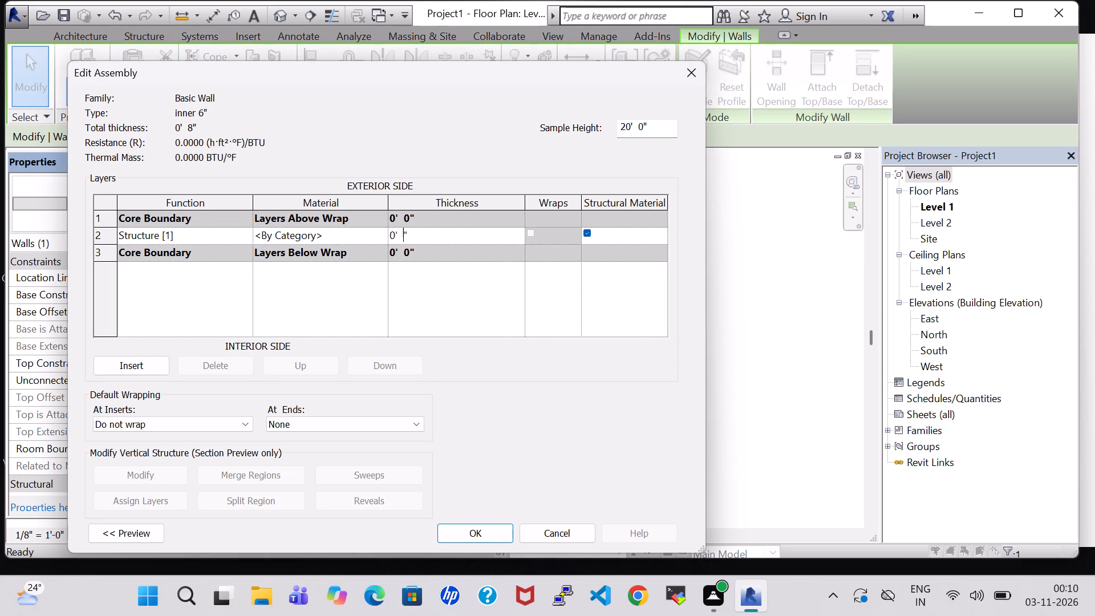
{"action": "key", "text": "6"}
{"action": "left_click", "coordinate": [489, 528]}
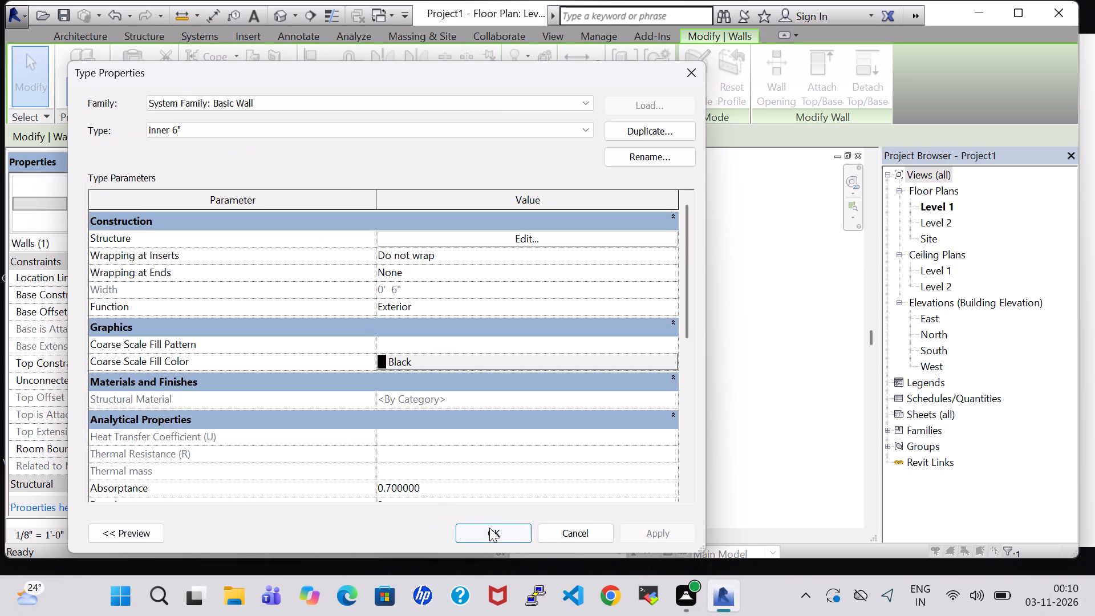
{"action": "left_click", "coordinate": [469, 531]}
{"action": "left_click", "coordinate": [544, 252]}
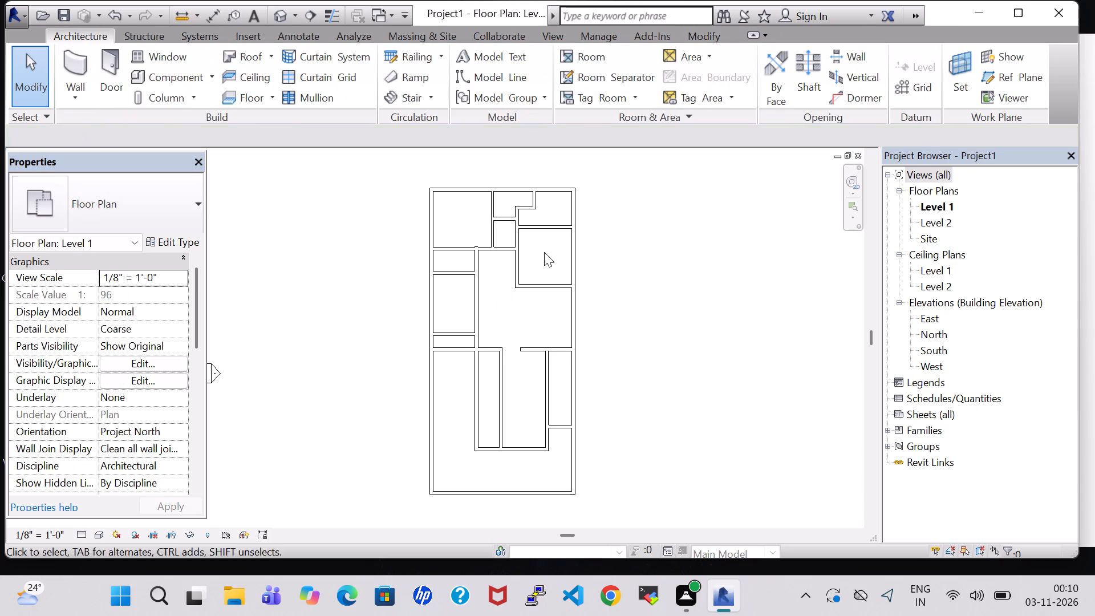
Change the short upper-middle horizontal partition and the two aligned horizontal walls below it, reaching the left exterior wall, to inner 6".
{"action": "left_click", "coordinate": [503, 221]}
{"action": "left_click", "coordinate": [141, 198]}
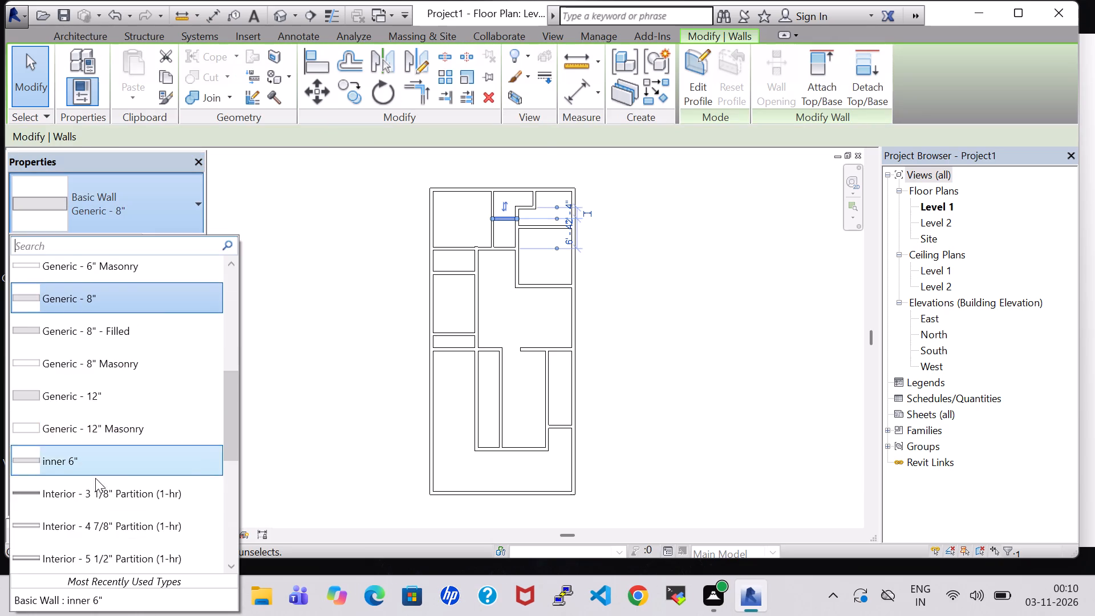
{"action": "left_click", "coordinate": [117, 606]}
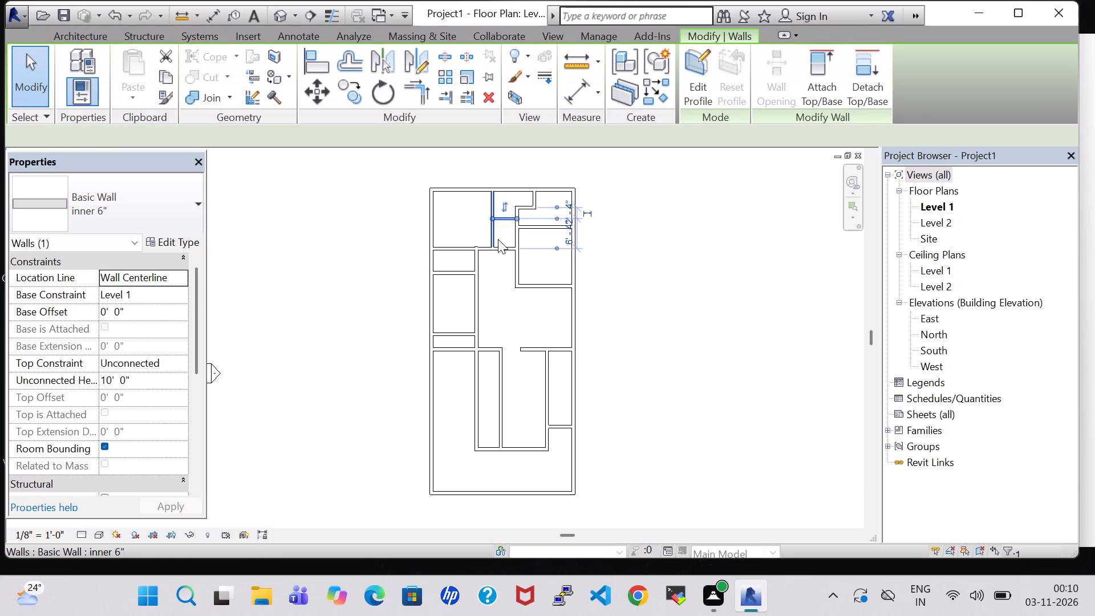
{"action": "left_click", "coordinate": [498, 250]}
{"action": "left_click", "coordinate": [96, 206]}
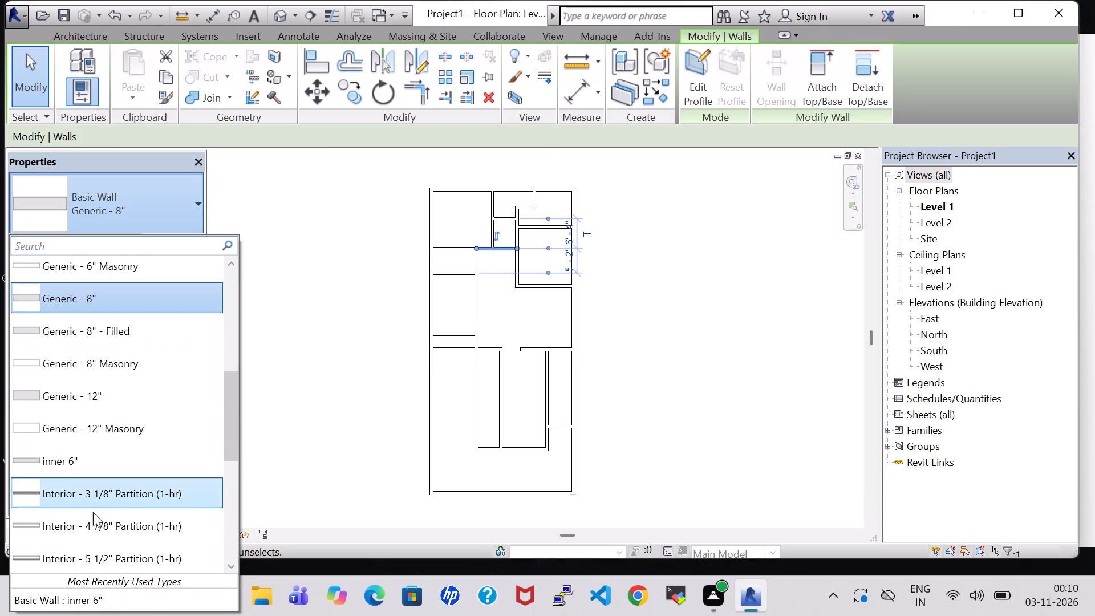
{"action": "left_click", "coordinate": [123, 606]}
{"action": "left_click", "coordinate": [444, 250]}
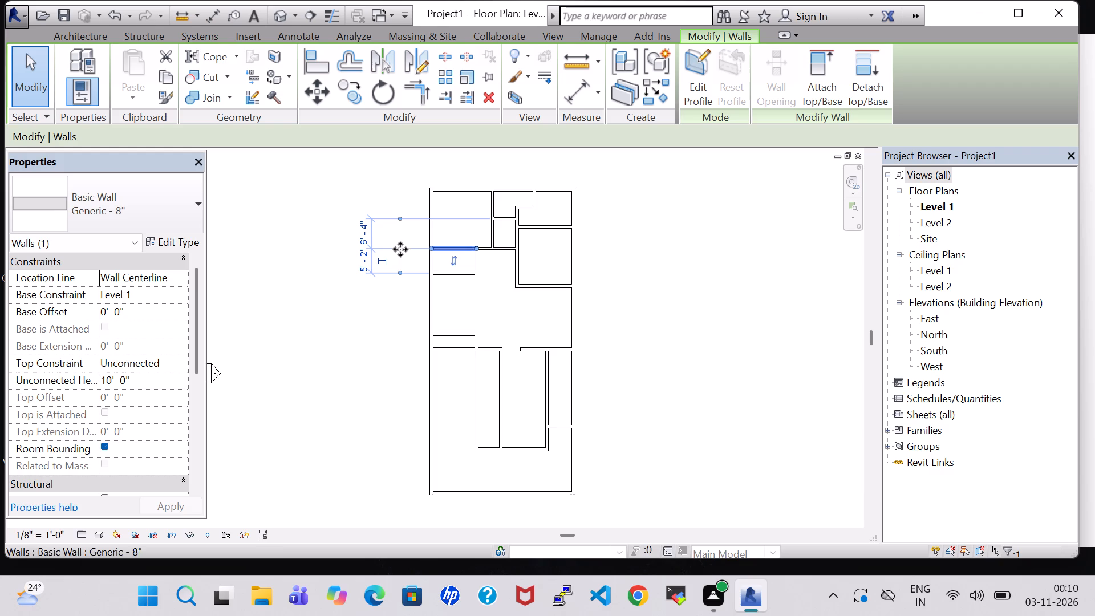
{"action": "left_click", "coordinate": [147, 201]}
{"action": "left_click", "coordinate": [169, 592]}
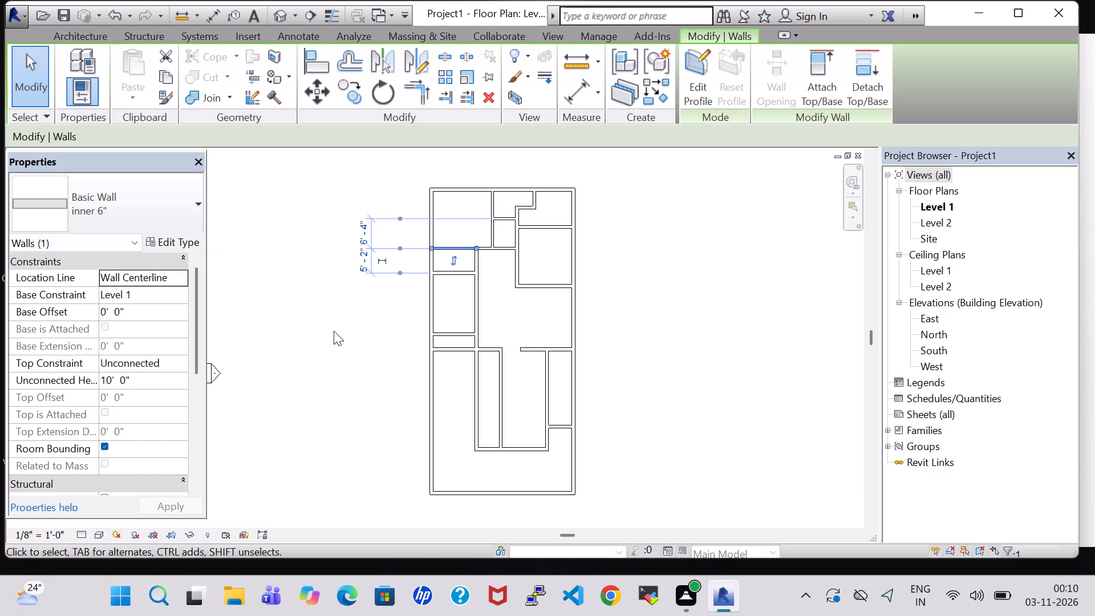
Change the second horizontal partition of the left-hand rooms and the long vertical partition to the inner 6" wall type.
{"action": "double_click", "coordinate": [462, 275]}
{"action": "left_click", "coordinate": [147, 193]}
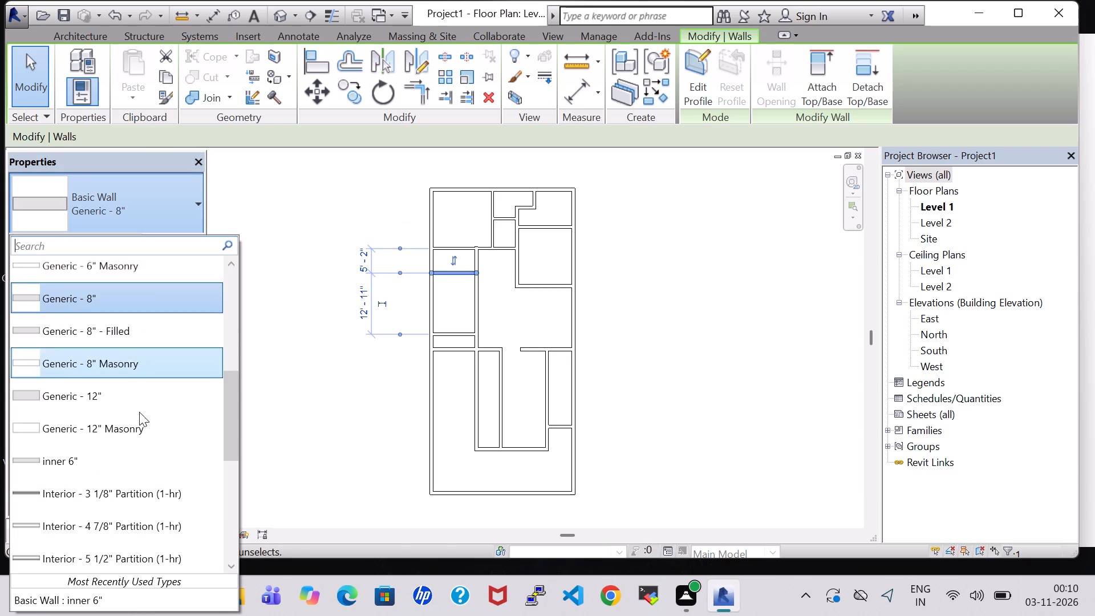
{"action": "left_click", "coordinate": [144, 610]}
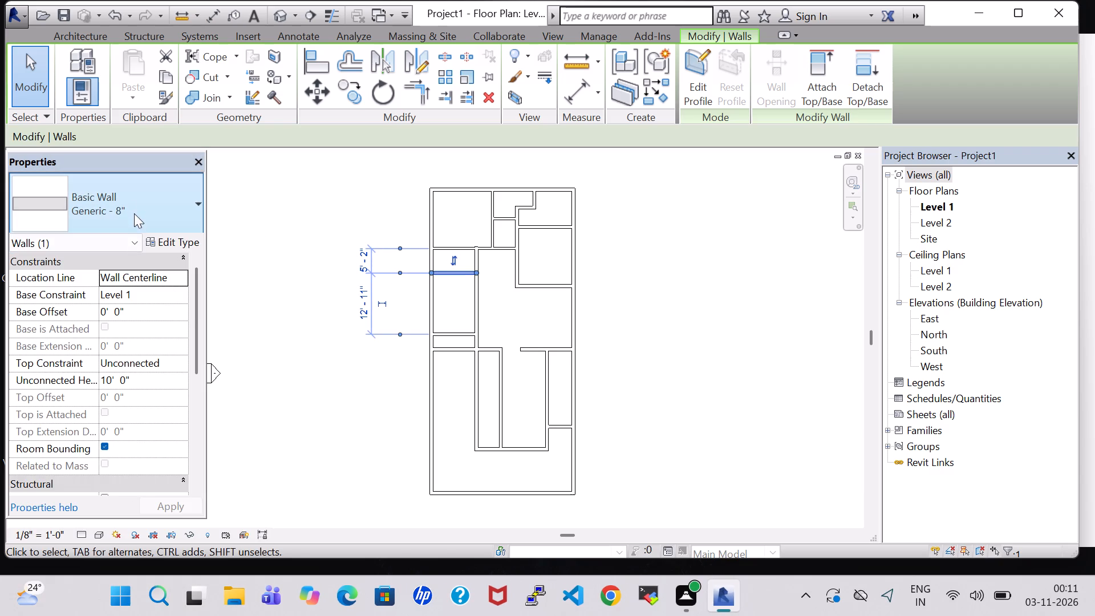
{"action": "left_click", "coordinate": [133, 206]}
{"action": "left_click", "coordinate": [143, 599]}
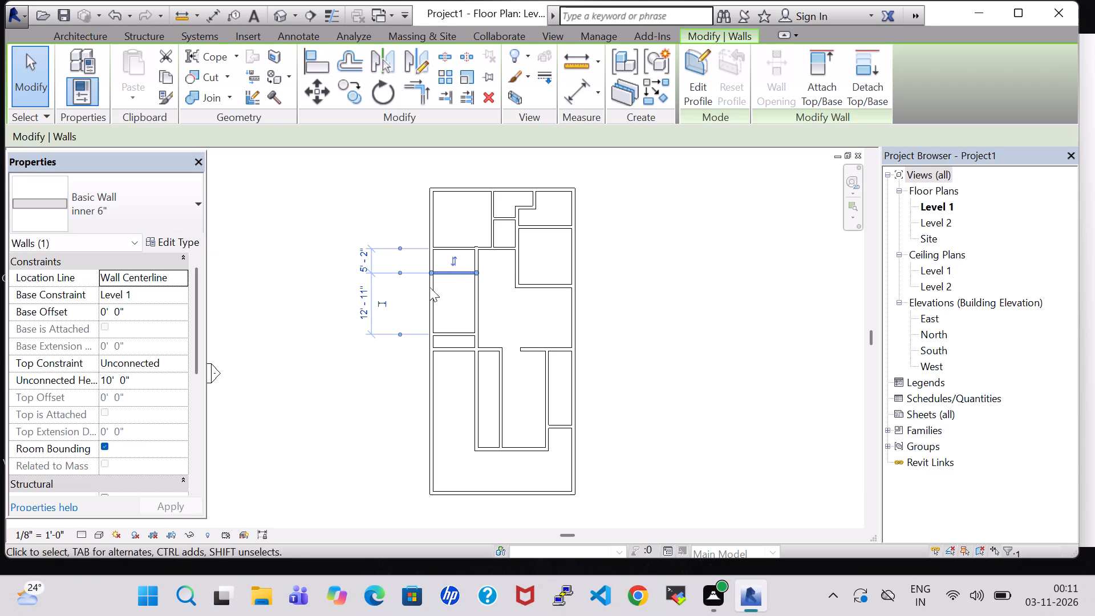
{"action": "left_click", "coordinate": [473, 297]}
{"action": "left_click", "coordinate": [148, 205]}
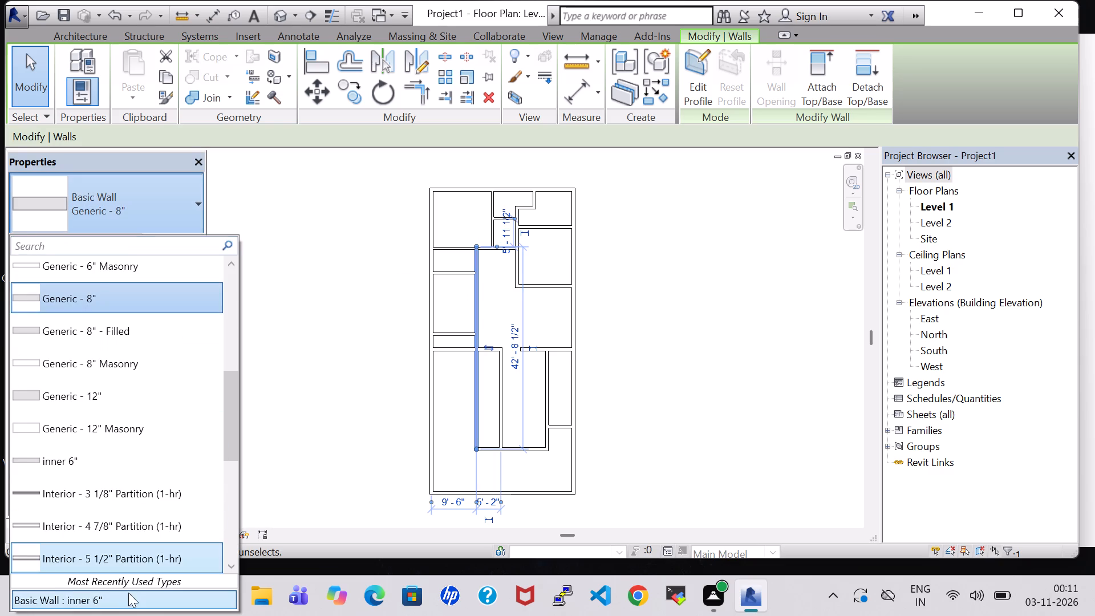
{"action": "left_click", "coordinate": [129, 594]}
Change the two lowest horizontal partitions of the left-hand rooms and the short wall continuing the lower one to inner 6".
{"action": "left_click", "coordinate": [455, 336]}
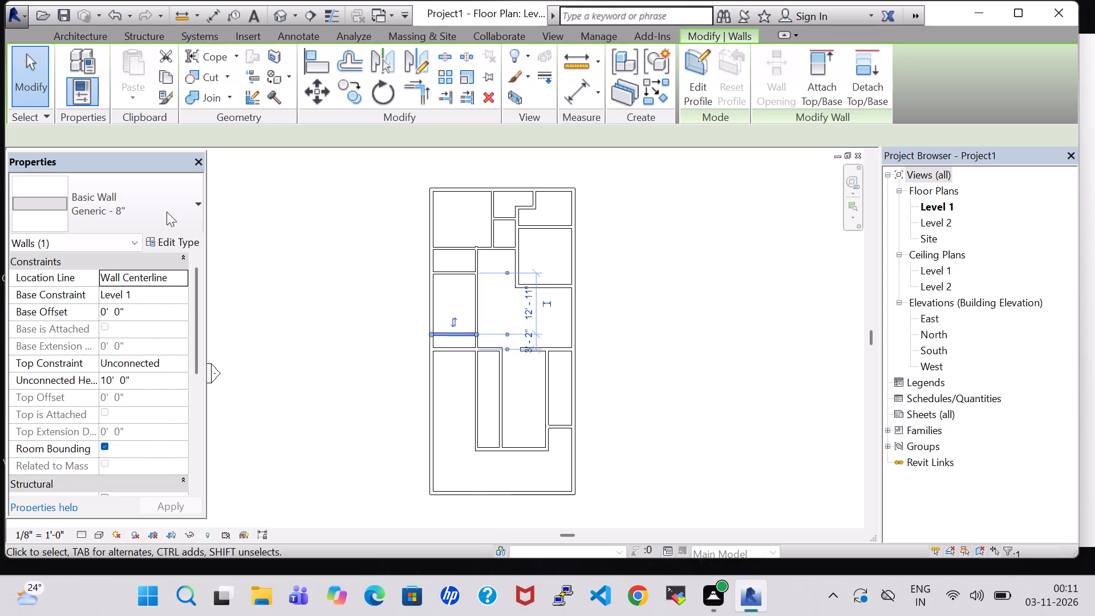
{"action": "left_click", "coordinate": [144, 205]}
{"action": "left_click", "coordinate": [140, 602]}
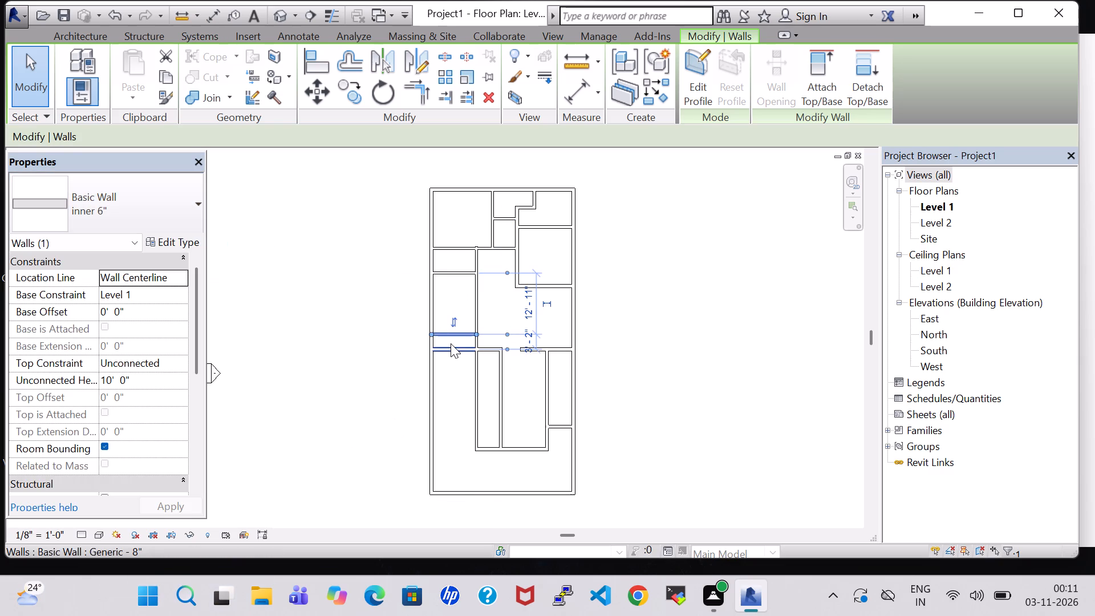
{"action": "left_click", "coordinate": [451, 343]}
{"action": "left_click", "coordinate": [160, 209]}
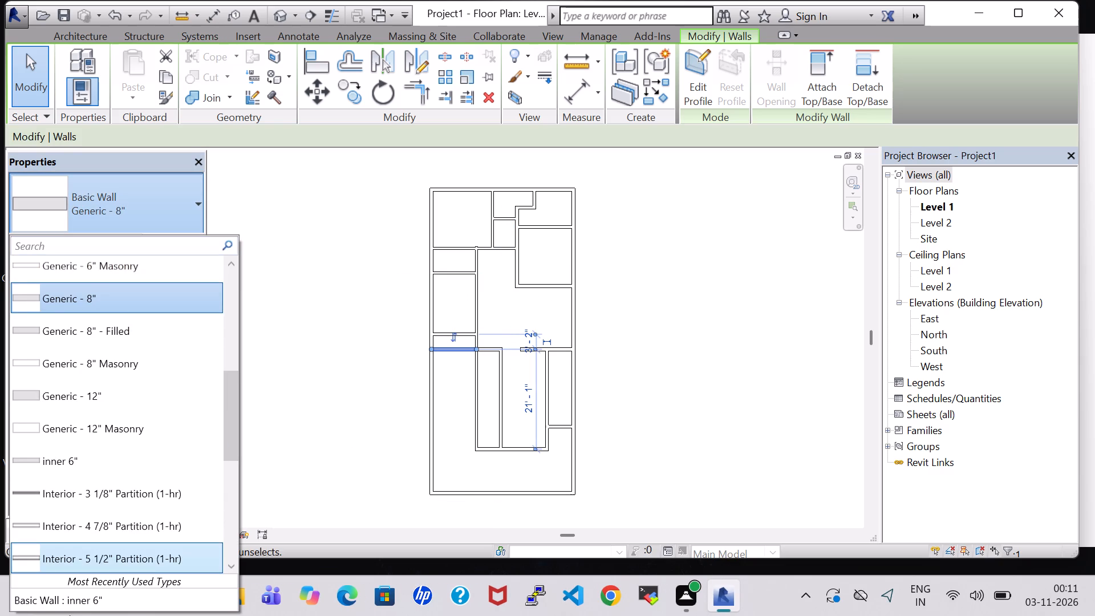
{"action": "left_click", "coordinate": [71, 607]}
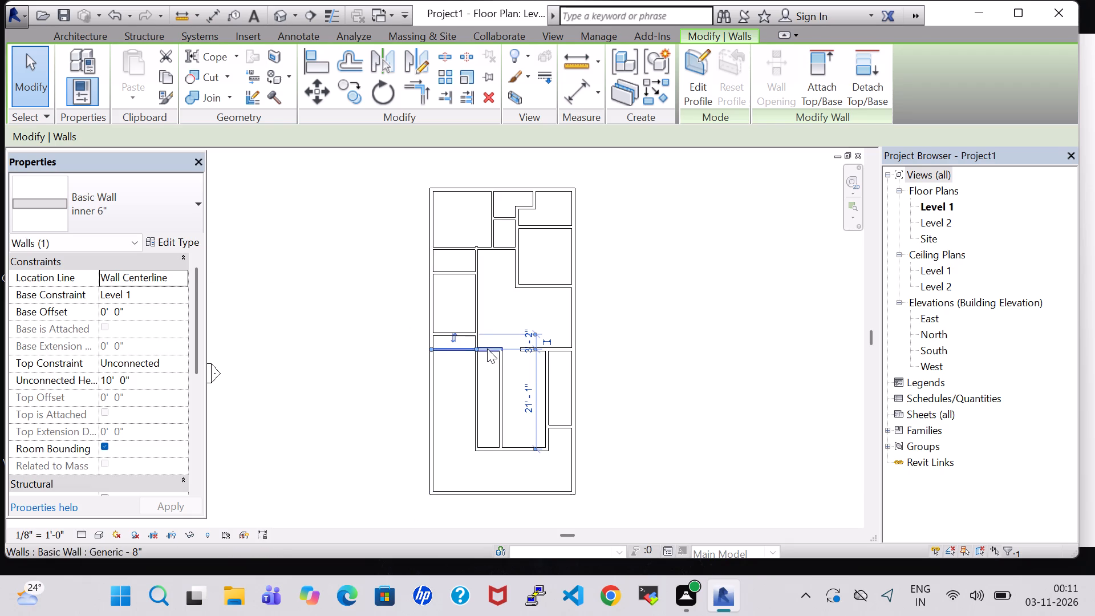
{"action": "left_click", "coordinate": [487, 348]}
{"action": "left_click", "coordinate": [167, 200]}
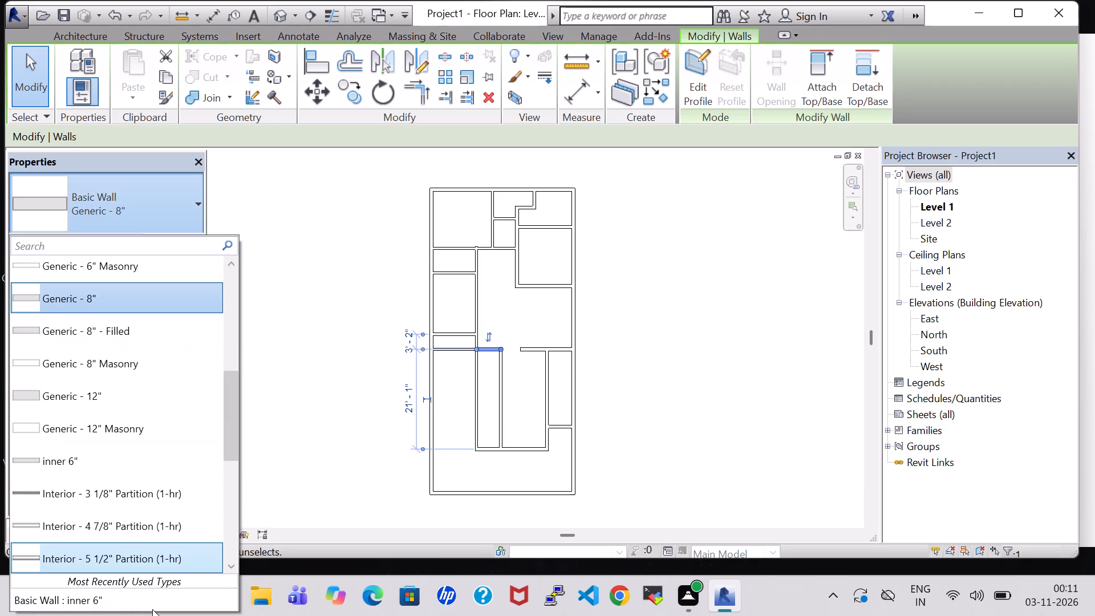
{"action": "left_click", "coordinate": [132, 602]}
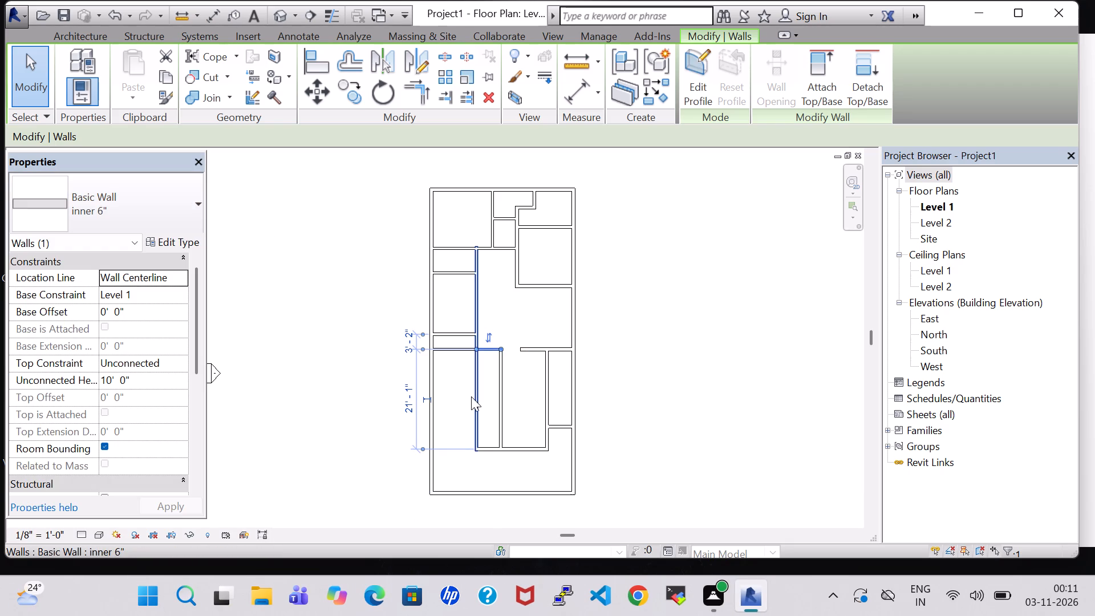
Change the vertical wall below the left short wall's free end and the horizontal wall at its lower end to inner 6".
{"action": "left_click", "coordinate": [471, 396]}
{"action": "left_click", "coordinate": [503, 384]}
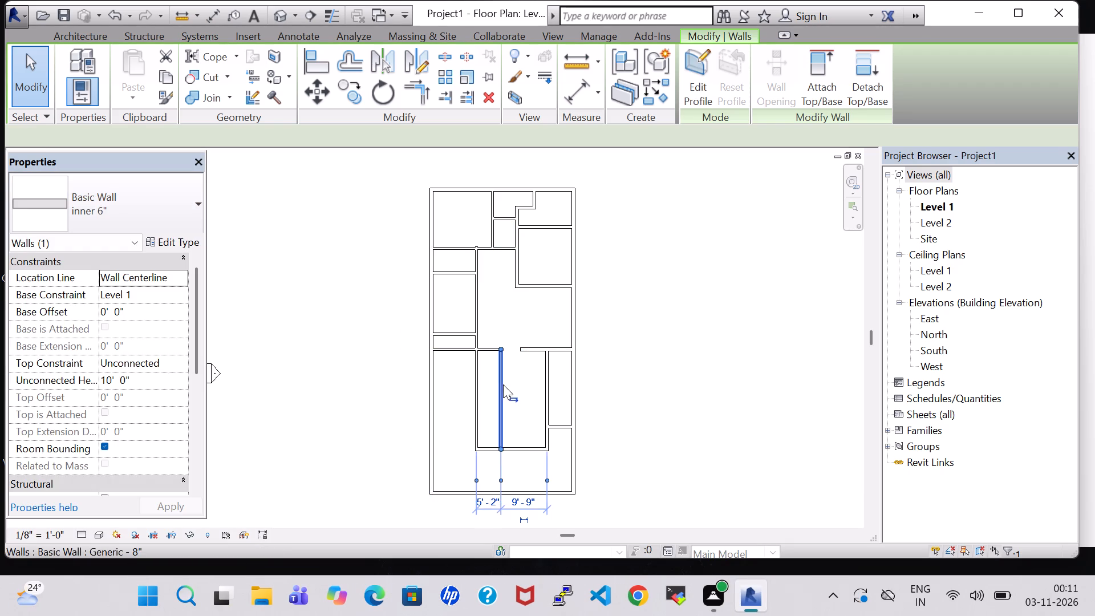
{"action": "left_click", "coordinate": [139, 213]}
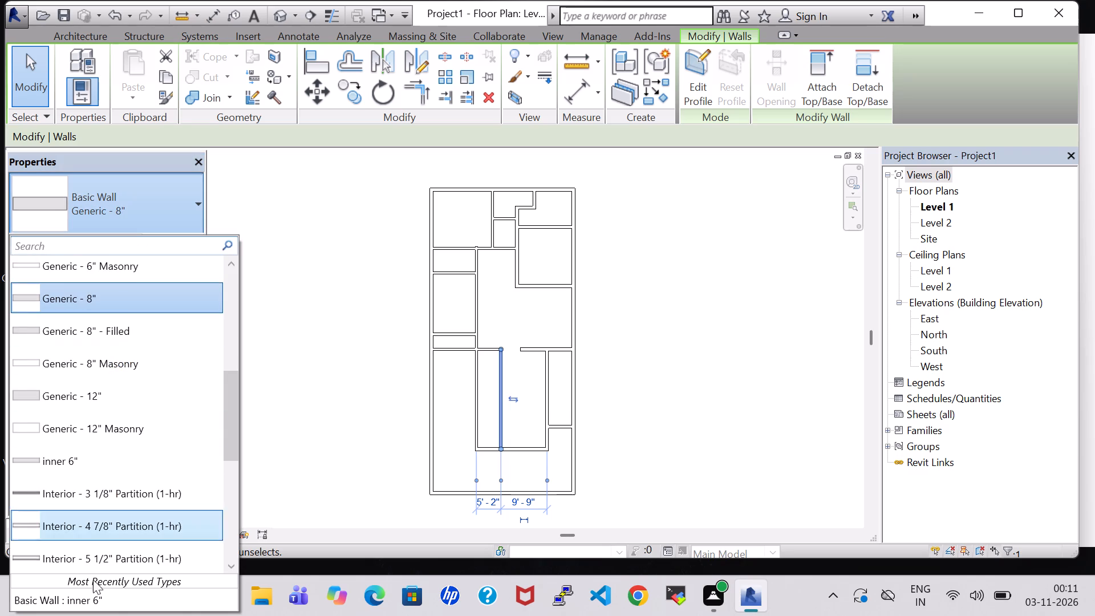
{"action": "left_click", "coordinate": [91, 609]}
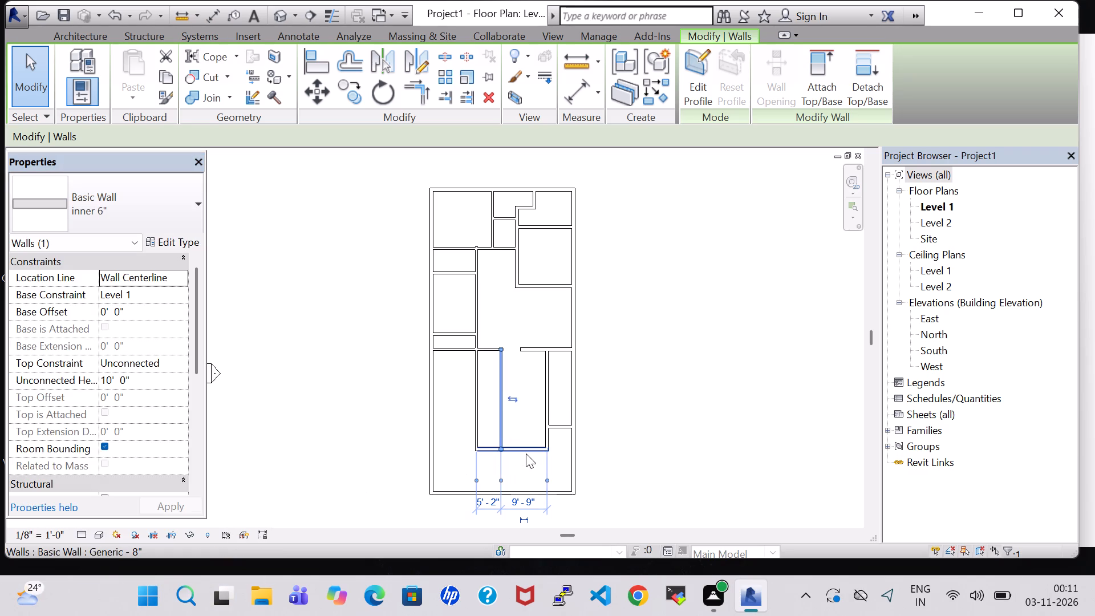
{"action": "left_click", "coordinate": [526, 453]}
{"action": "left_click", "coordinate": [135, 199]}
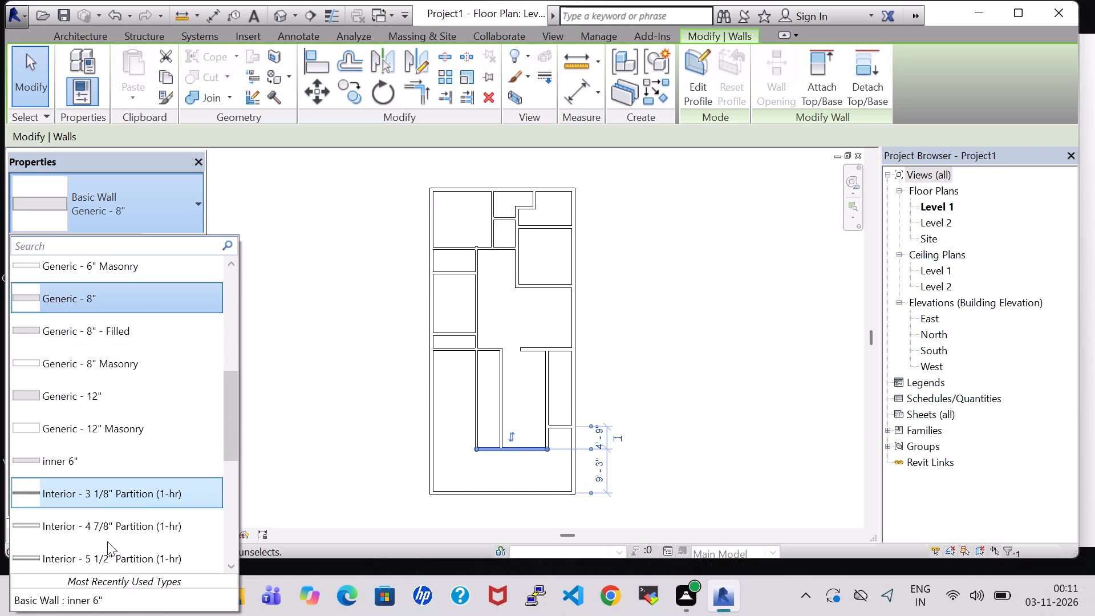
{"action": "left_click", "coordinate": [112, 601]}
Change the horizontal partition reaching the right exterior wall, the vertical wall below it, and the short horizontal wall beside that to inner 6".
{"action": "left_click", "coordinate": [534, 351]}
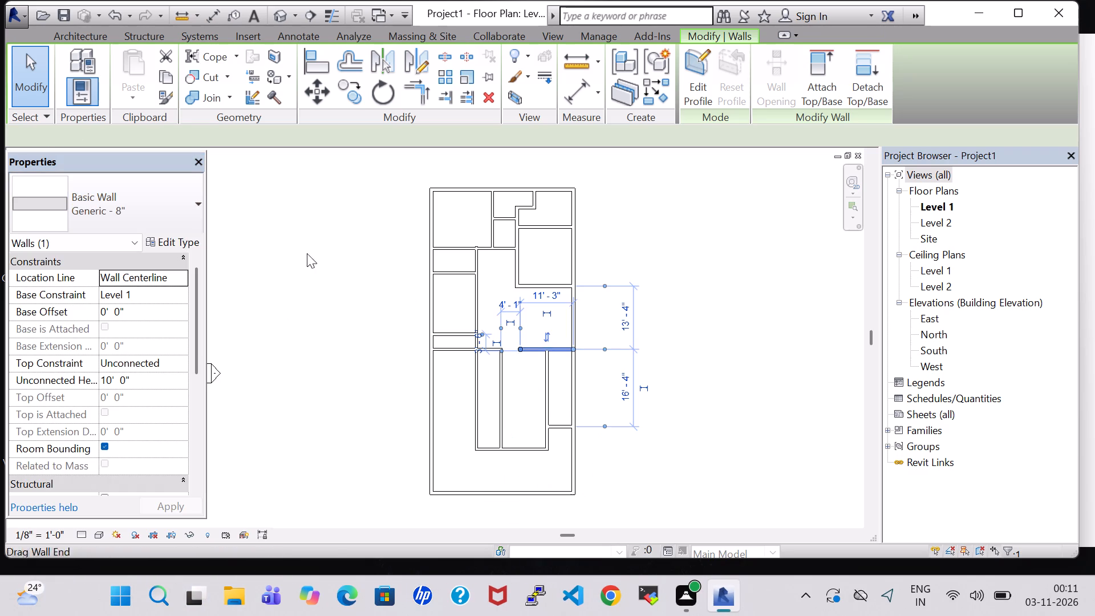
{"action": "left_click", "coordinate": [135, 198]}
{"action": "left_click", "coordinate": [74, 605]}
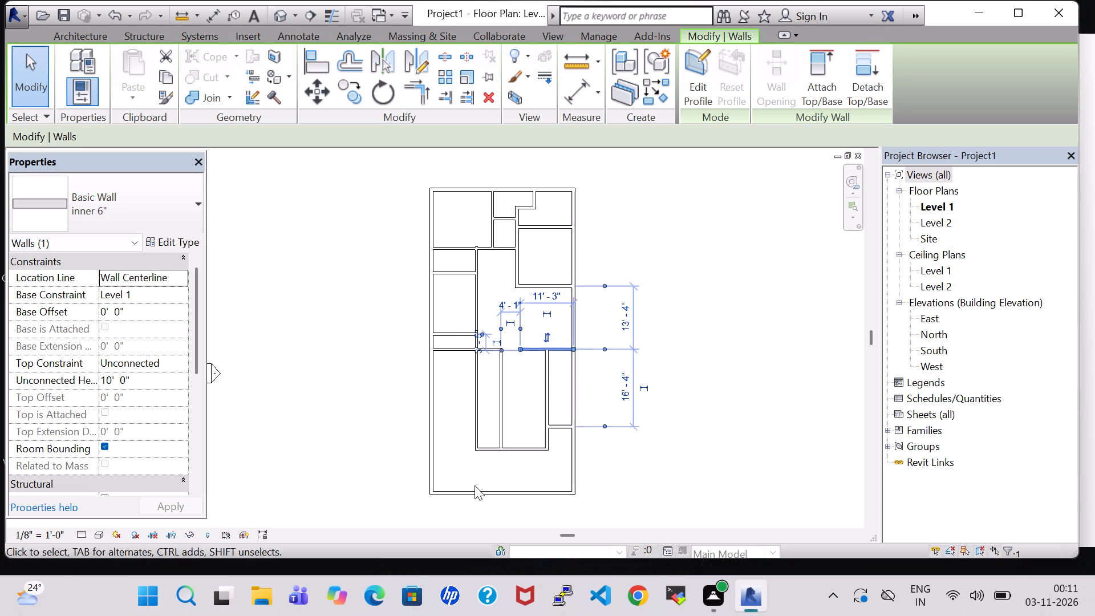
{"action": "left_click", "coordinate": [544, 401]}
{"action": "left_click", "coordinate": [144, 221]}
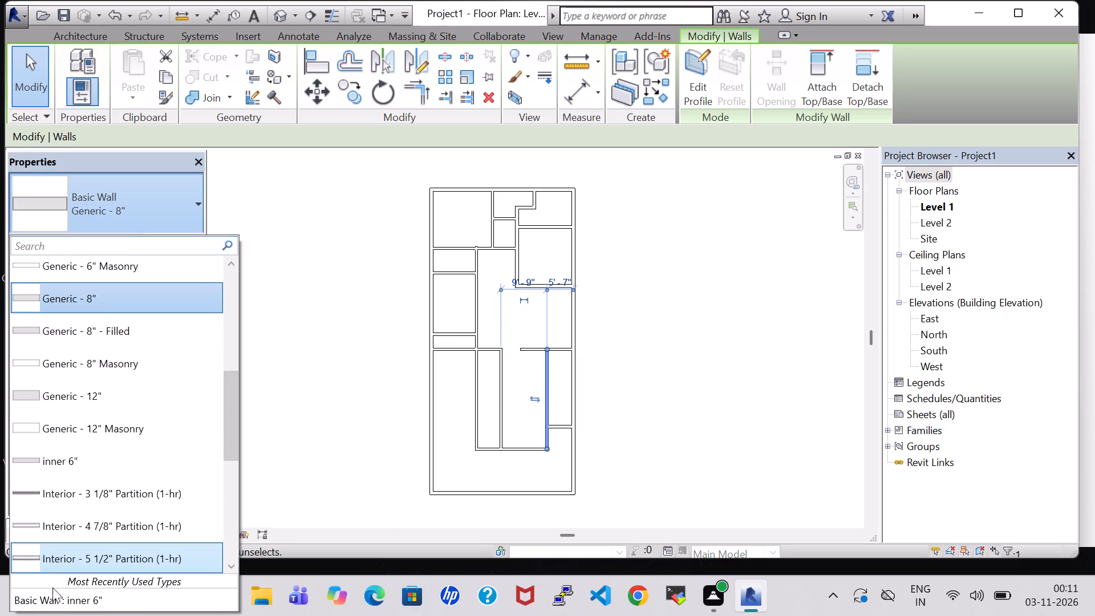
{"action": "left_click", "coordinate": [56, 598]}
{"action": "left_click", "coordinate": [565, 430]}
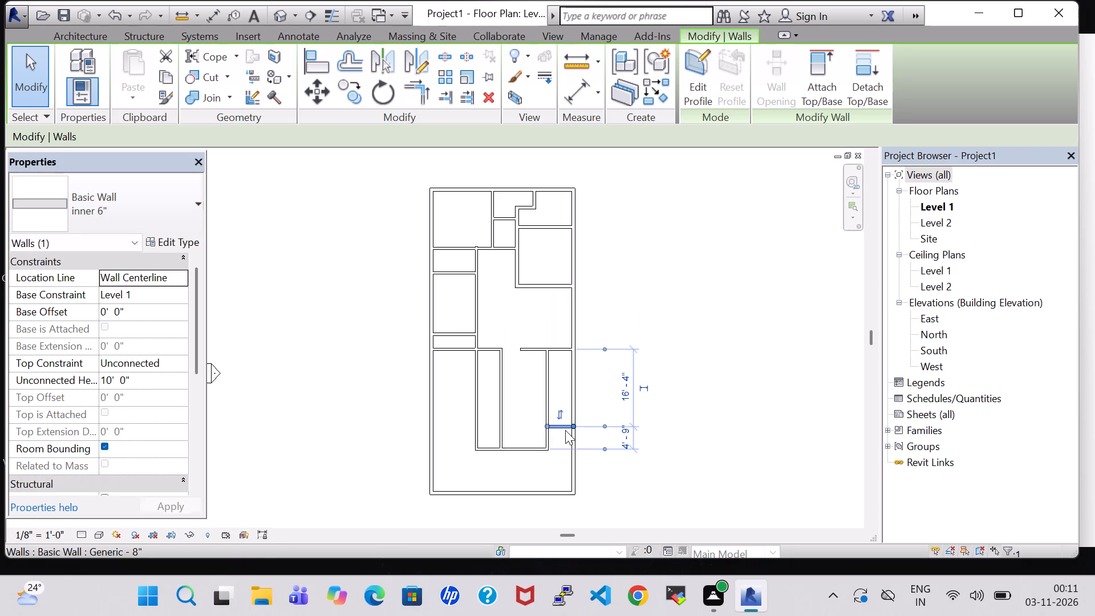
{"action": "left_click", "coordinate": [149, 213]}
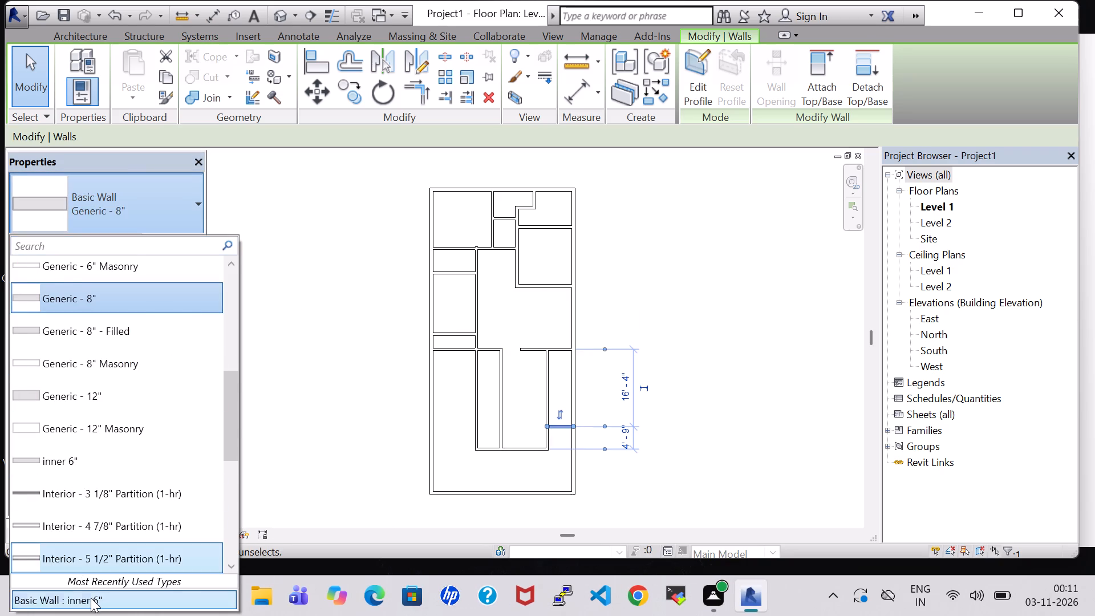
{"action": "left_click", "coordinate": [91, 598]}
{"action": "left_click", "coordinate": [726, 394]}
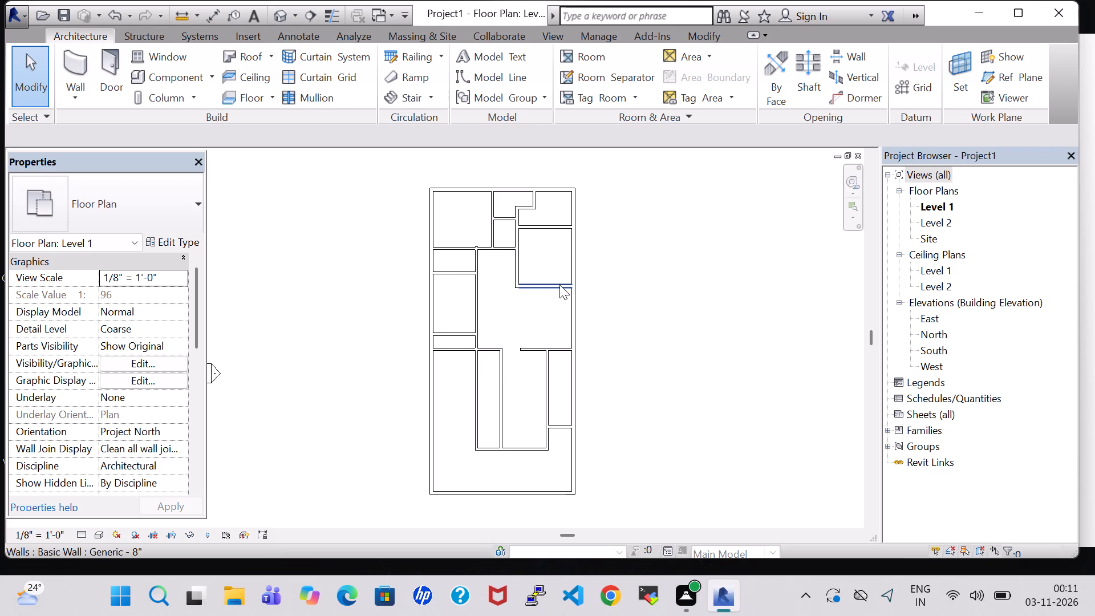
Change the bottom wall of the upper right-hand room and the long vertical wall along its left side to inner 6".
{"action": "left_click", "coordinate": [559, 285]}
{"action": "left_click", "coordinate": [107, 208]}
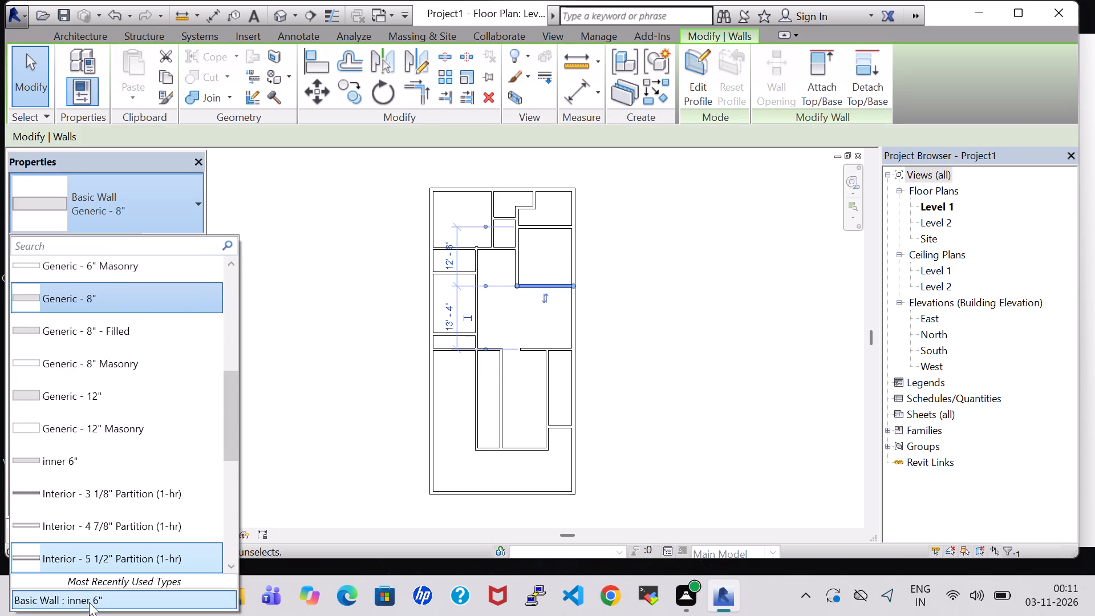
{"action": "left_click", "coordinate": [89, 602]}
{"action": "left_click", "coordinate": [520, 249]}
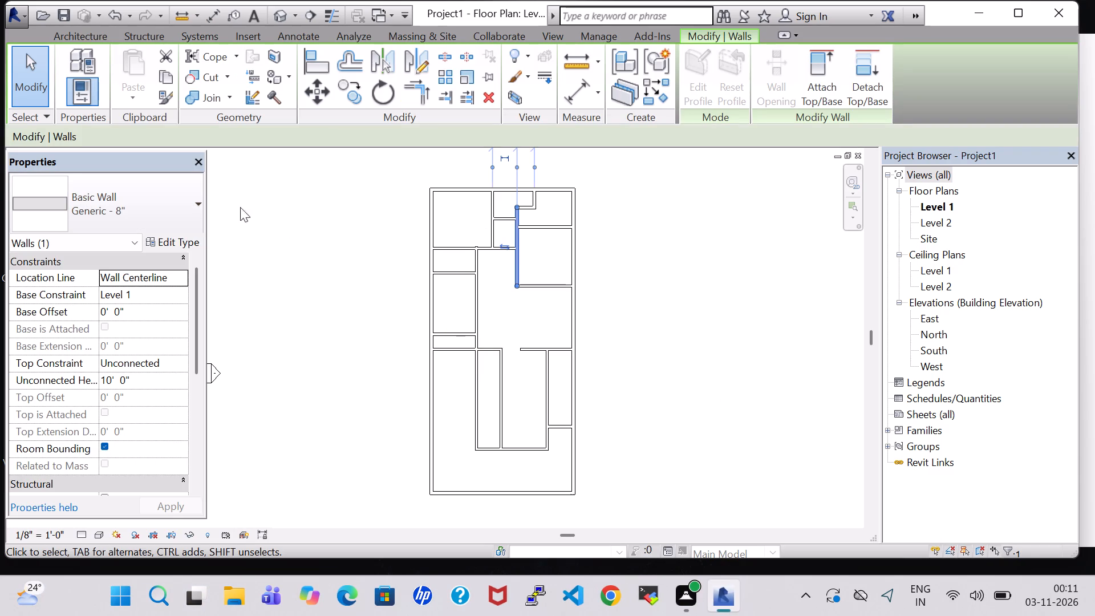
{"action": "double_click", "coordinate": [155, 198]}
{"action": "left_click", "coordinate": [123, 591]}
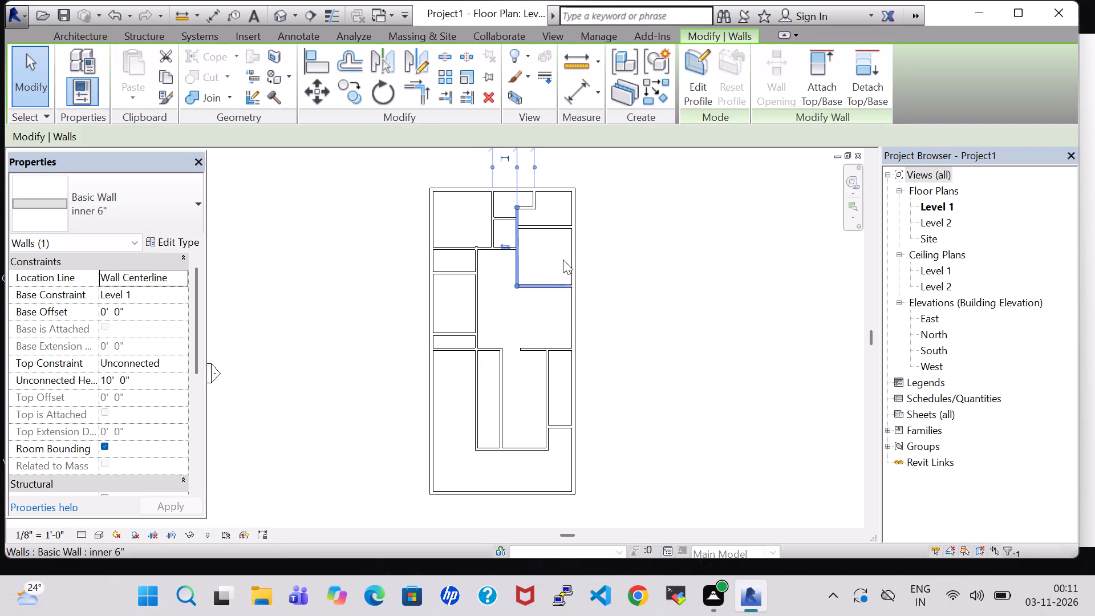
Change the short vertical and horizontal walls of the upper-right jog and the horizontal partition just below them to inner 6".
{"action": "left_click", "coordinate": [535, 206]}
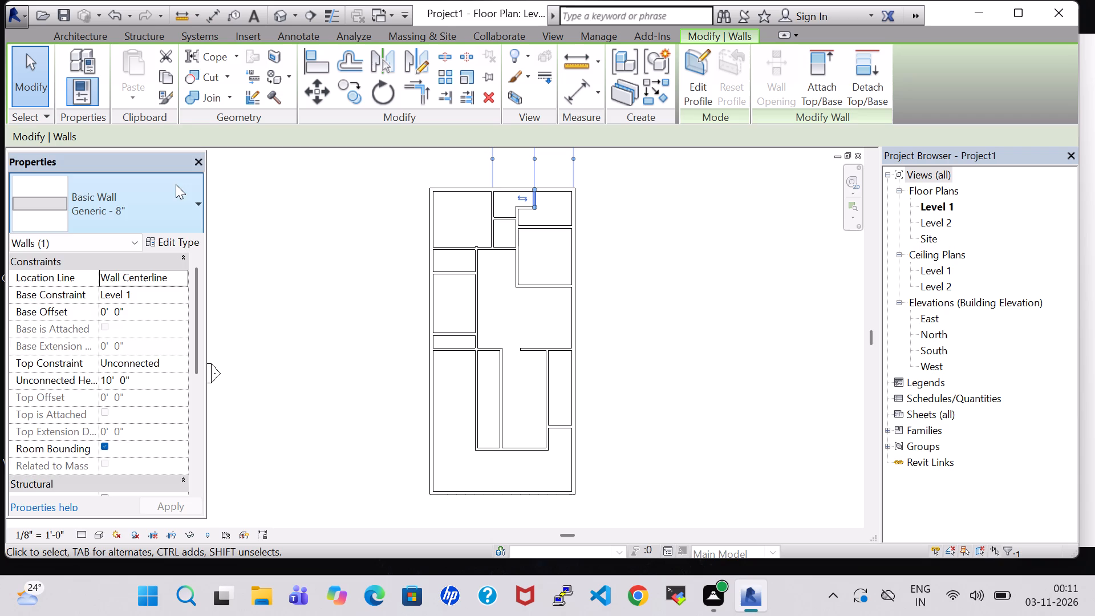
{"action": "left_click", "coordinate": [161, 184]}
{"action": "left_click", "coordinate": [128, 602]}
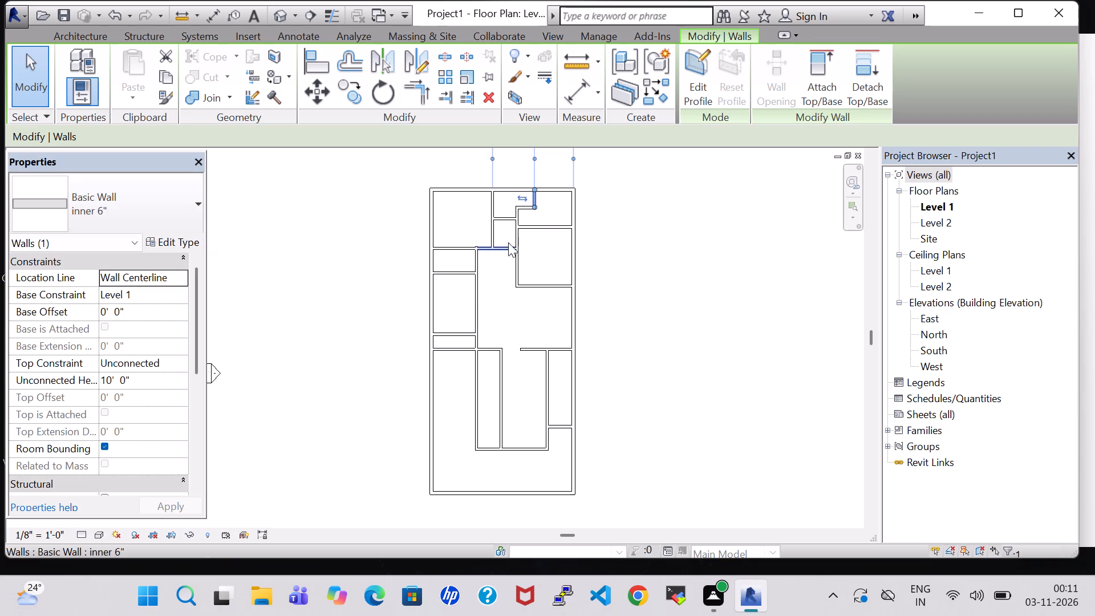
{"action": "left_click", "coordinate": [539, 226]}
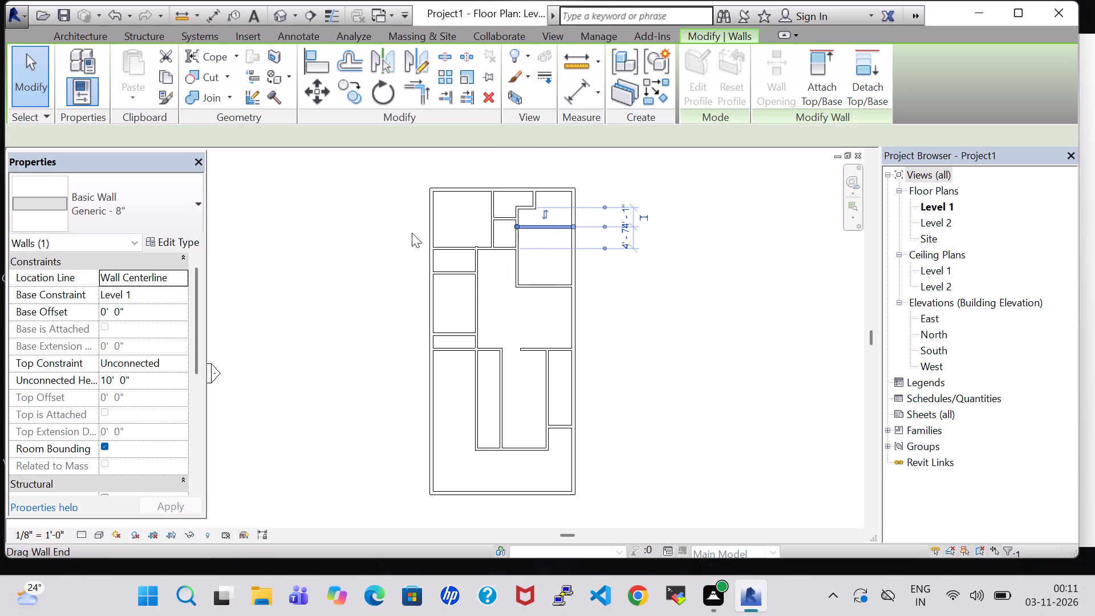
{"action": "left_click", "coordinate": [156, 226]}
{"action": "left_click", "coordinate": [79, 602]}
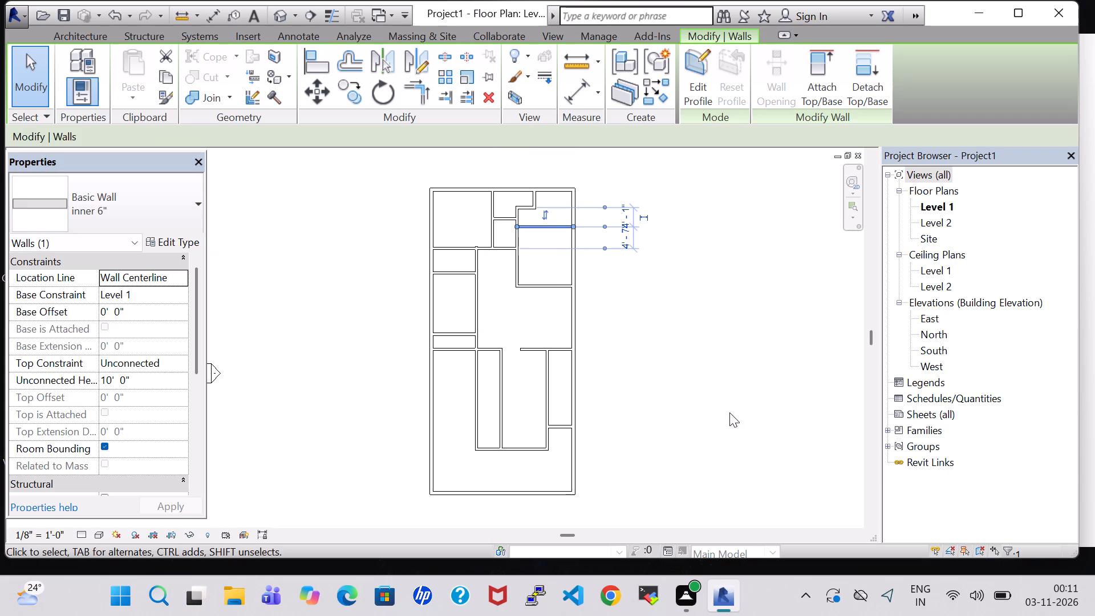
{"action": "scroll", "coordinate": [675, 329], "scroll_direction": "up", "scroll_amount": 2}
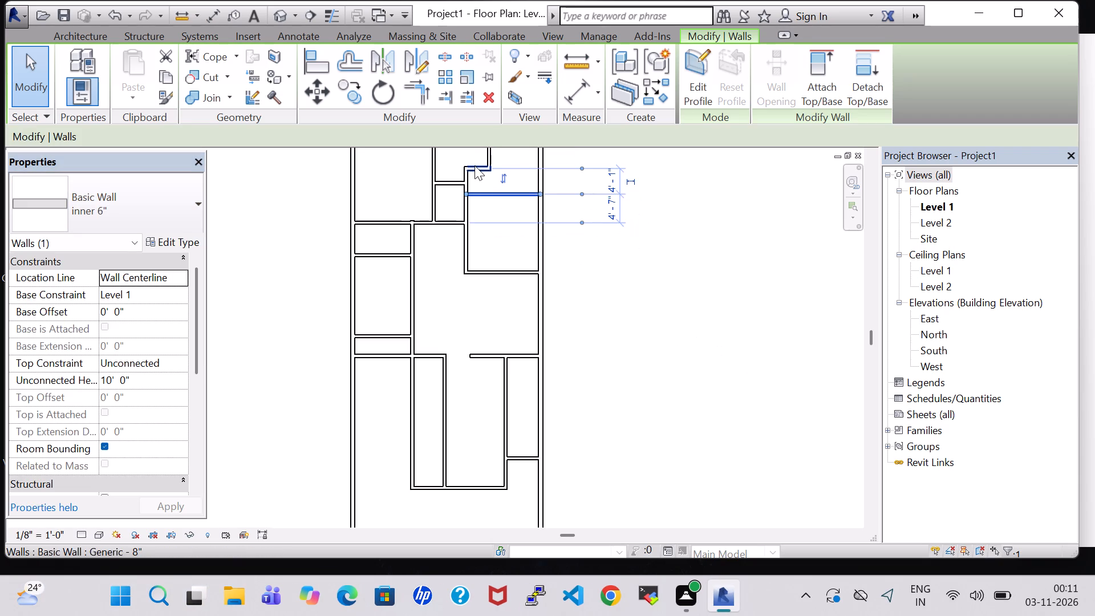
{"action": "double_click", "coordinate": [474, 165]}
{"action": "left_click", "coordinate": [120, 192]}
{"action": "left_click", "coordinate": [104, 598]}
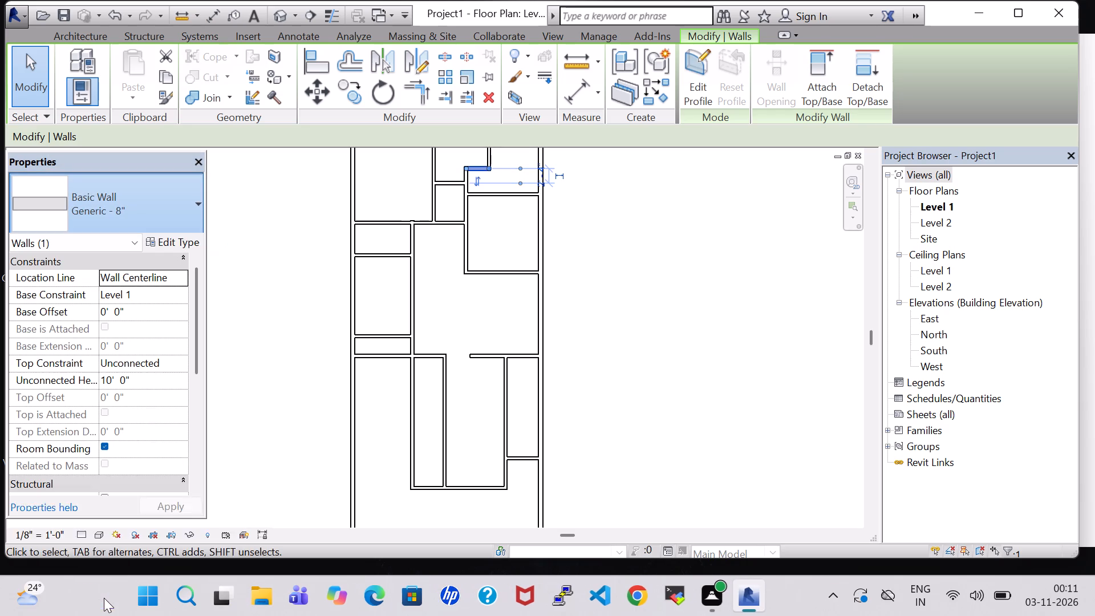
{"action": "left_click", "coordinate": [682, 354]}
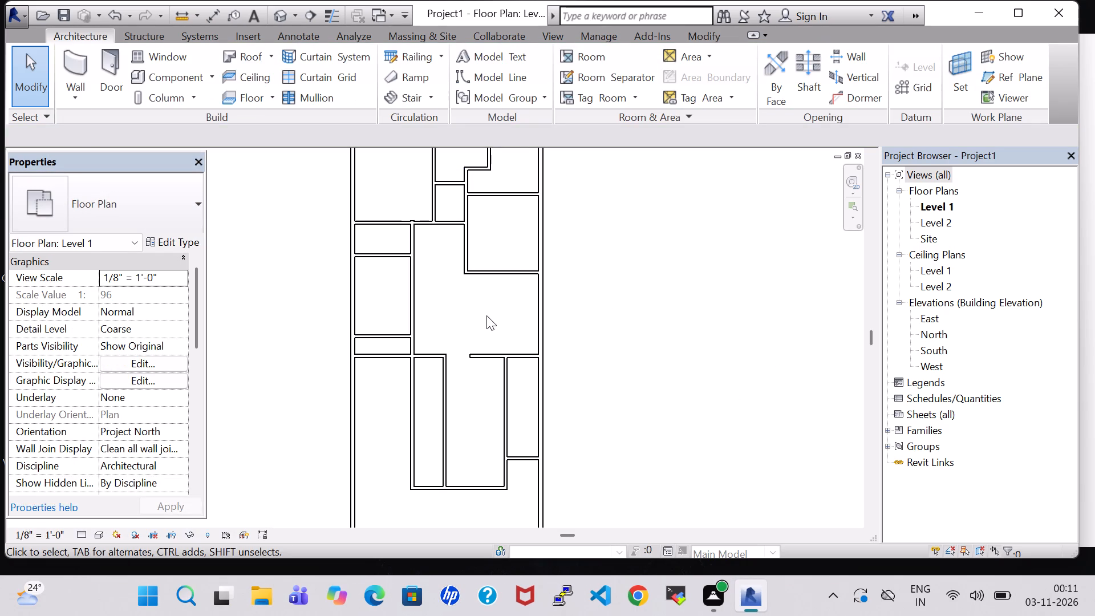
Load the residential door family Door-Exterior-Single-Entry-Half Arch Glass-Wood_Clad for placement.
{"action": "middle_click_drag", "start_coordinate": [512, 260], "coordinate": [543, 290]}
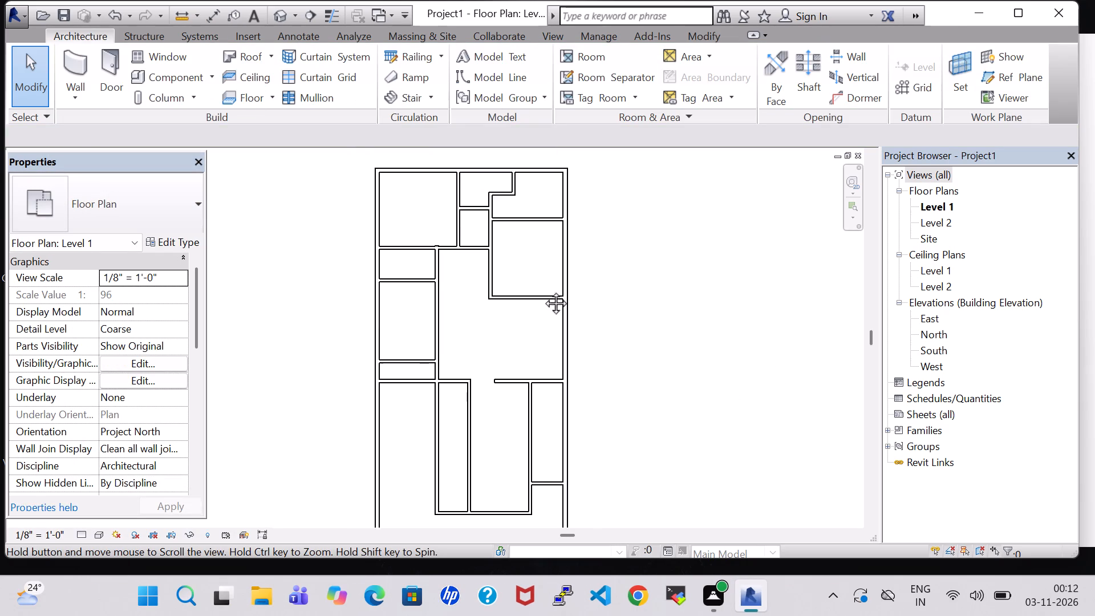
{"action": "middle_click_drag", "start_coordinate": [543, 290], "coordinate": [564, 370]}
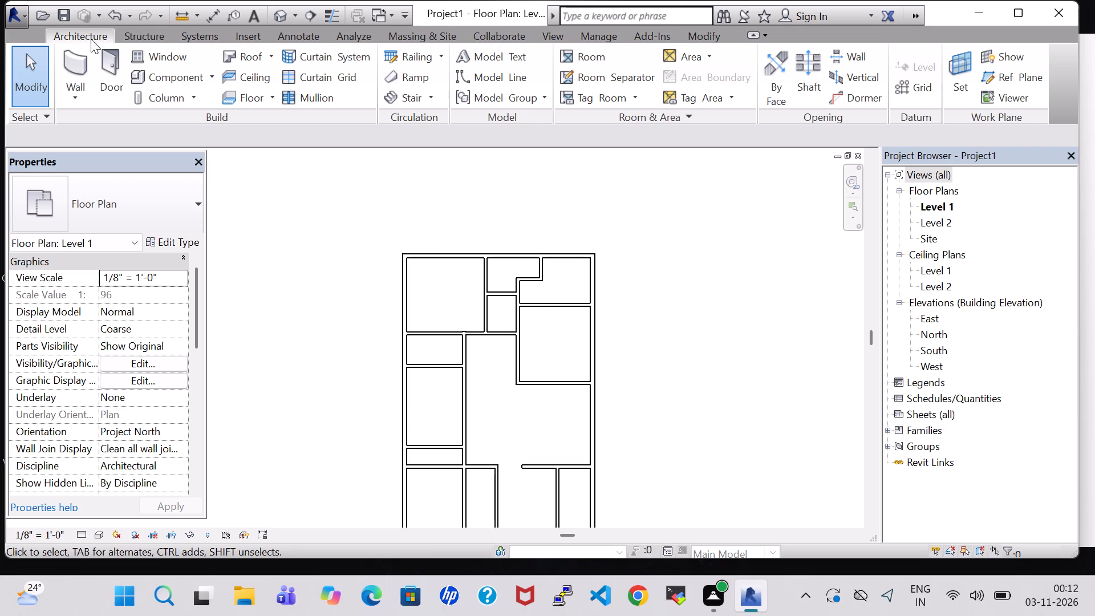
{"action": "left_click", "coordinate": [115, 75]}
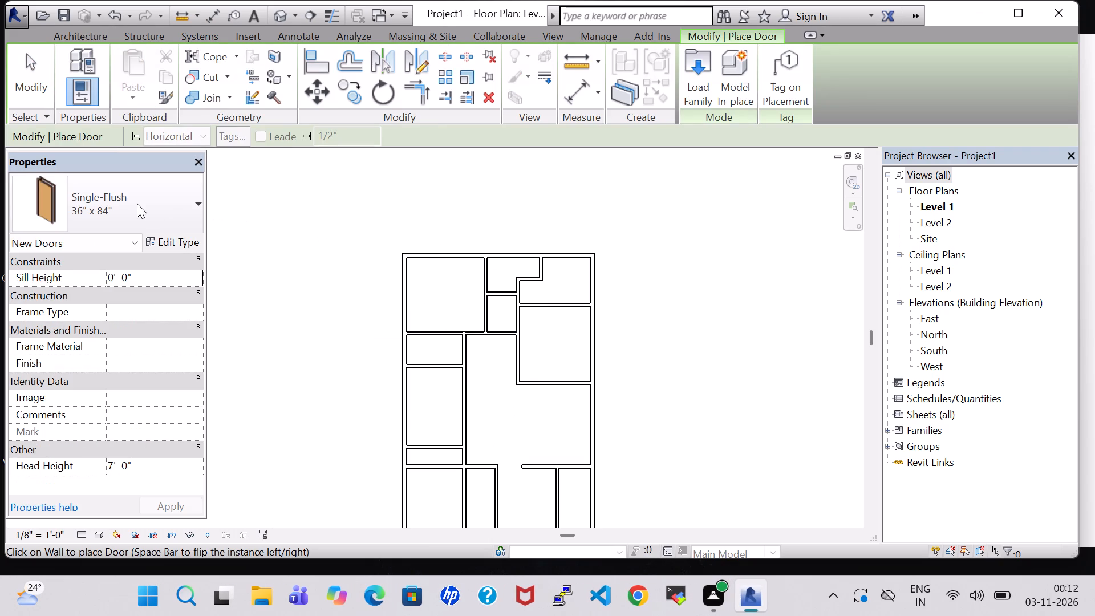
{"action": "left_click", "coordinate": [709, 71]}
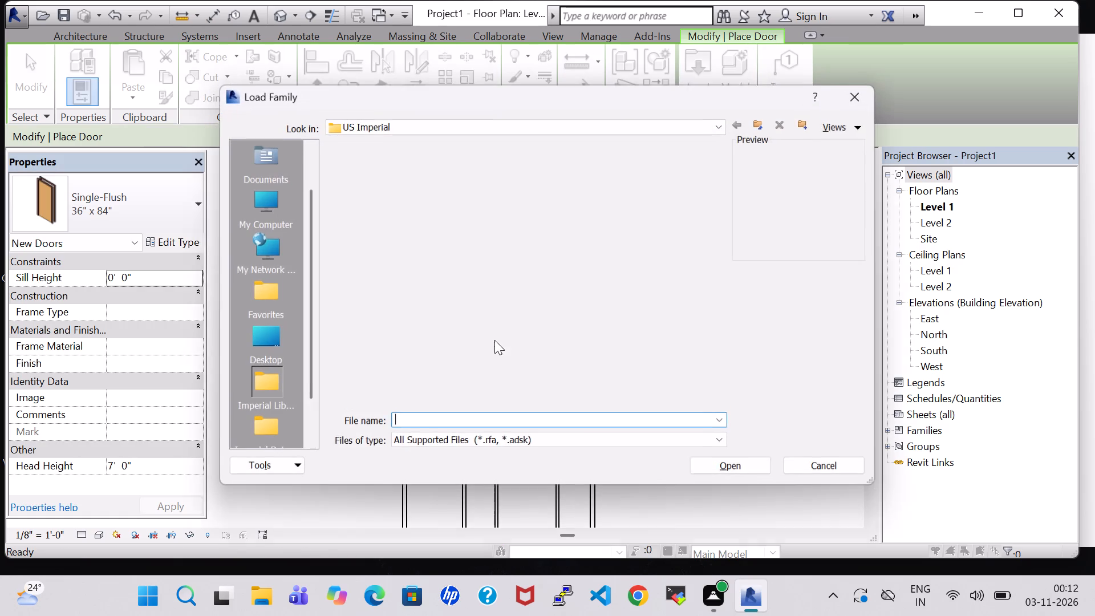
{"action": "double_click", "coordinate": [644, 299]}
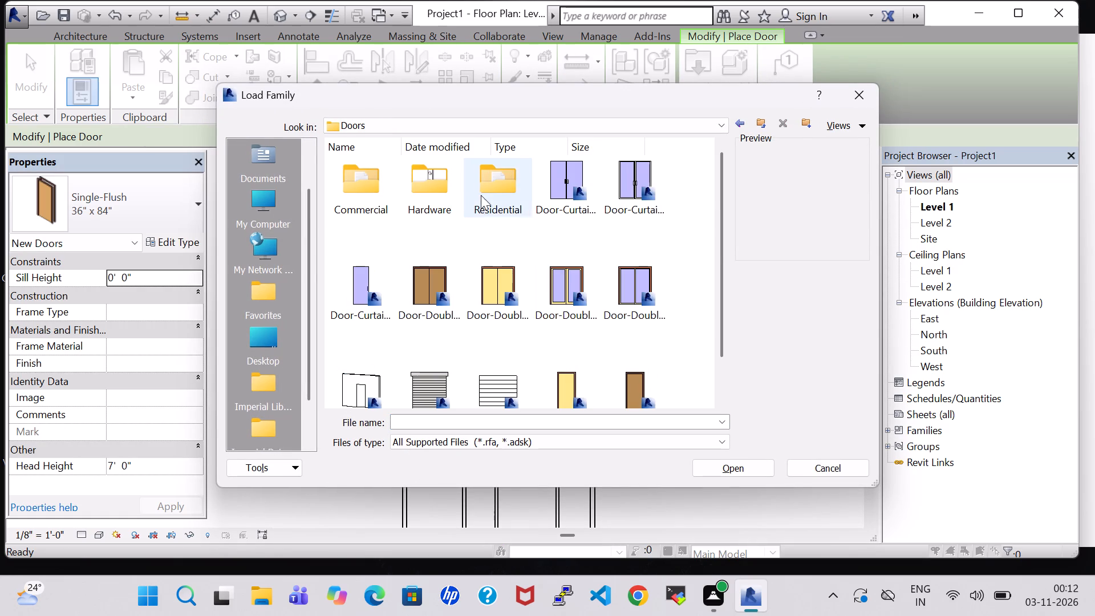
{"action": "double_click", "coordinate": [485, 195]}
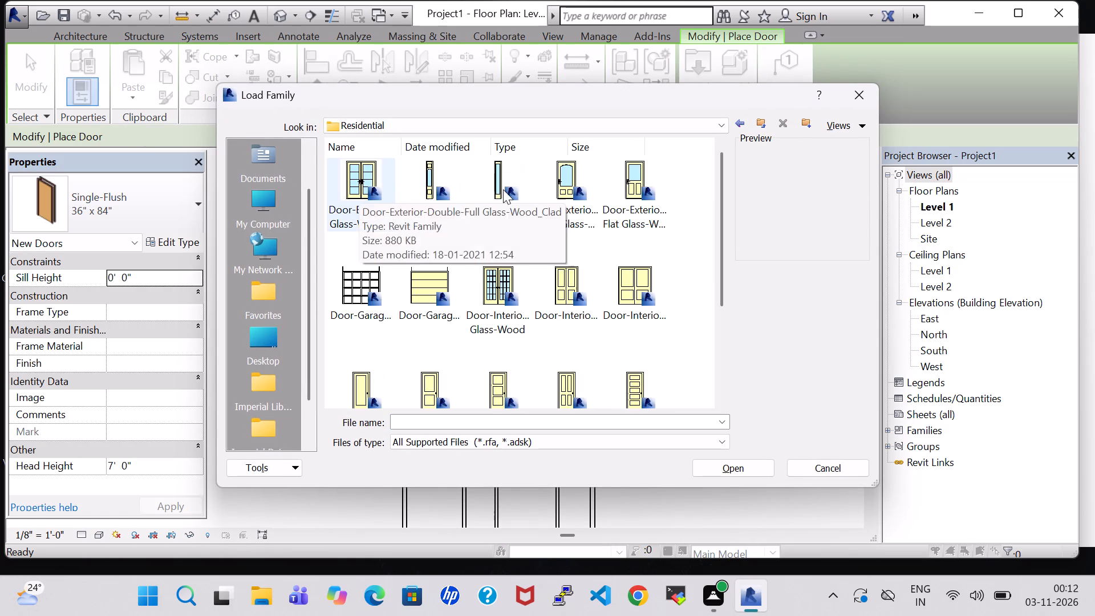
{"action": "left_click", "coordinate": [565, 192]}
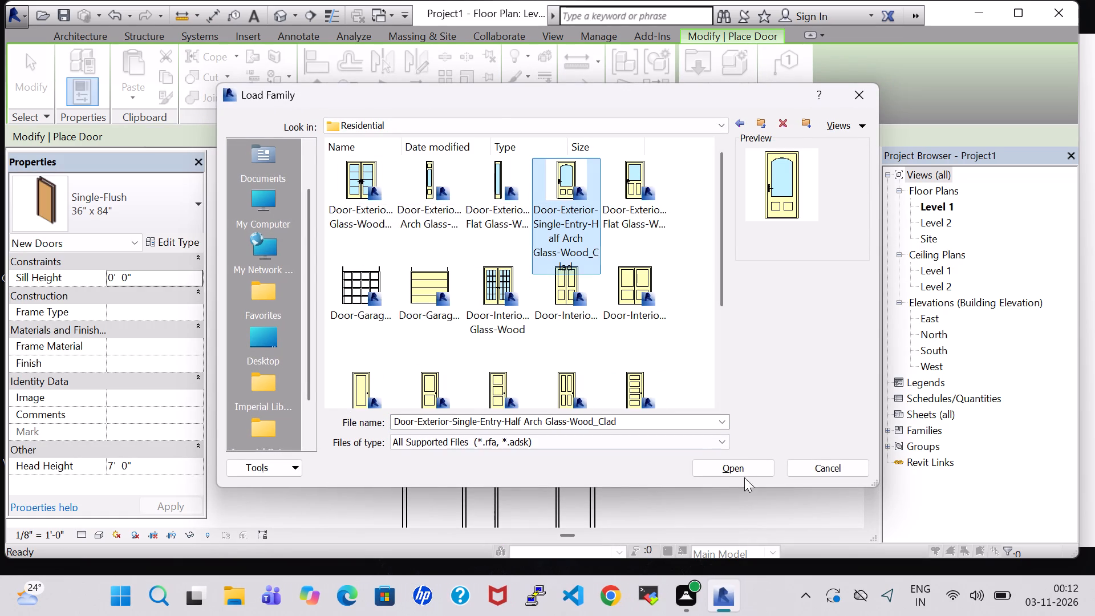
{"action": "left_click", "coordinate": [742, 469]}
{"action": "left_click", "coordinate": [658, 372]}
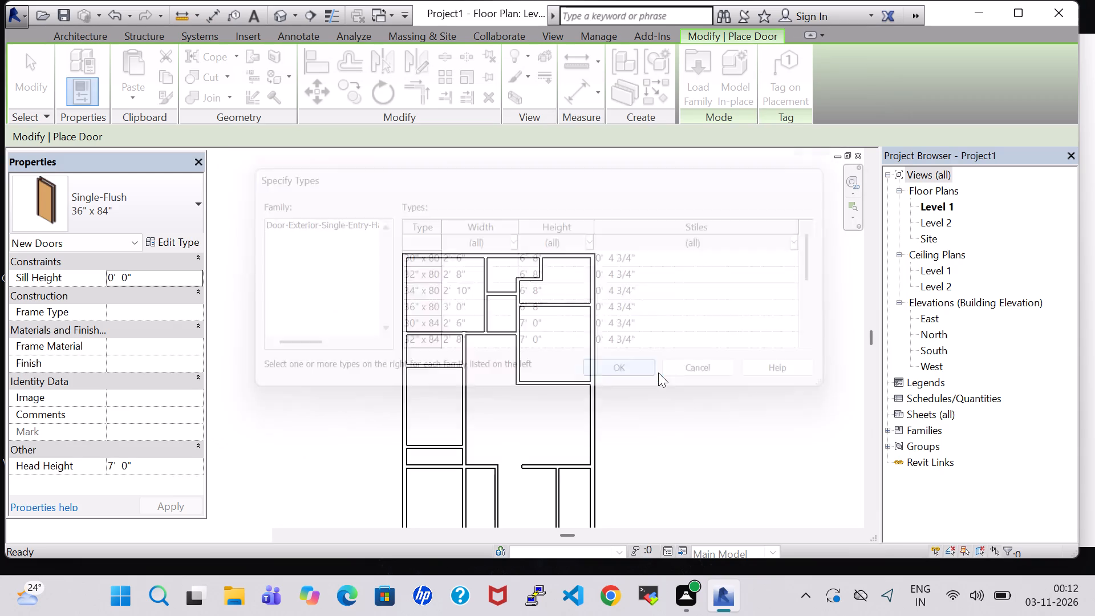
Place a 36" x 80" door in the upper-left room's bottom wall, opening into the room and hinged beside the small room.
{"action": "scroll", "coordinate": [473, 330], "scroll_direction": "up", "scroll_amount": 11}
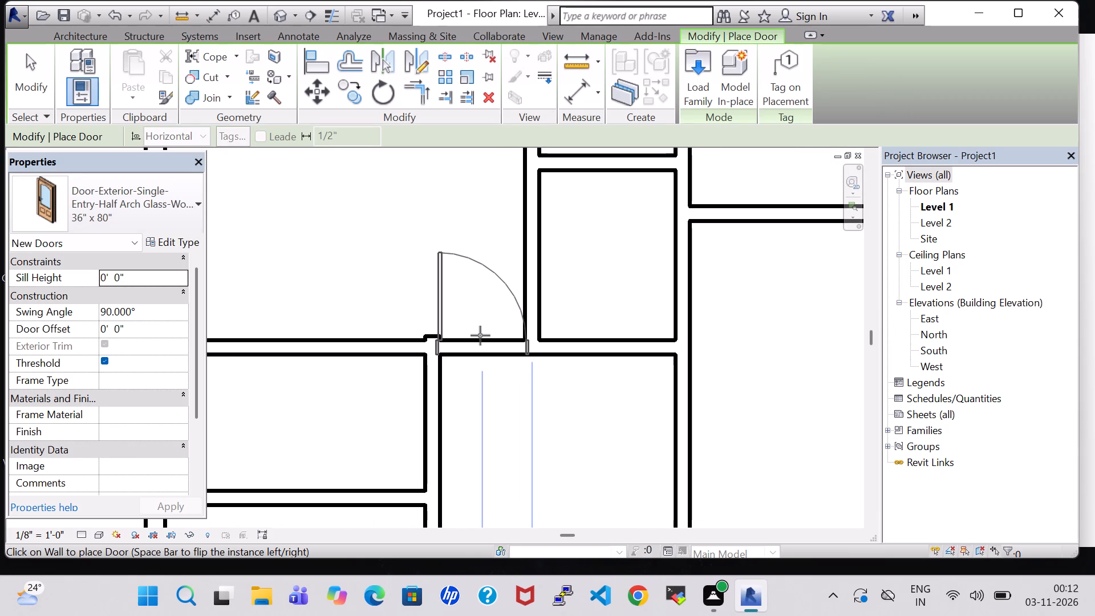
{"action": "key", "text": "space"}
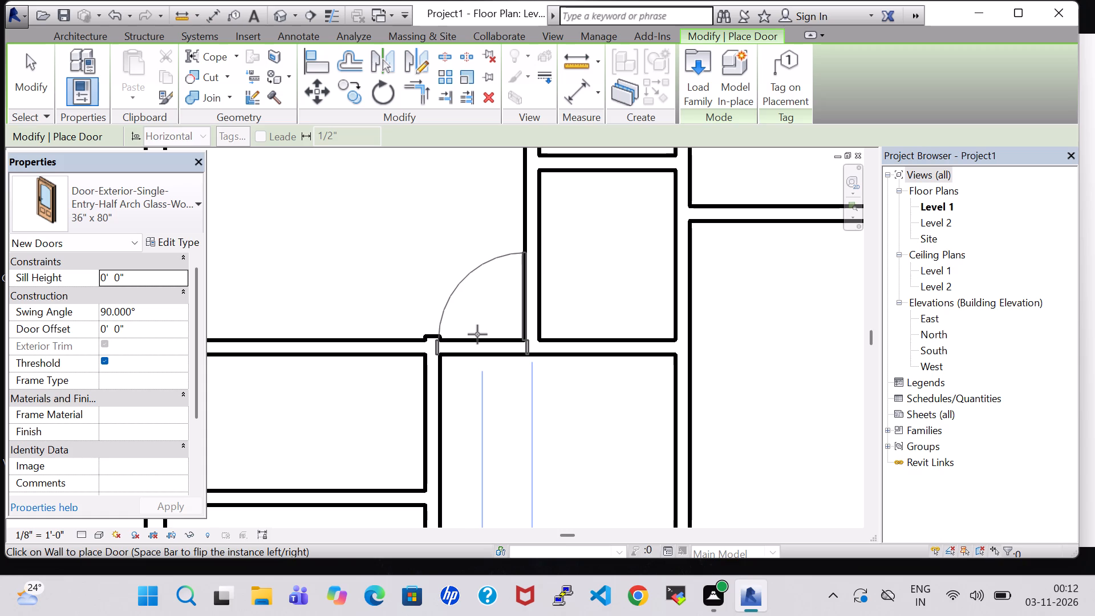
{"action": "left_click", "coordinate": [474, 334]}
{"action": "key", "text": "Escape"}
{"action": "key", "text": "Escape"}
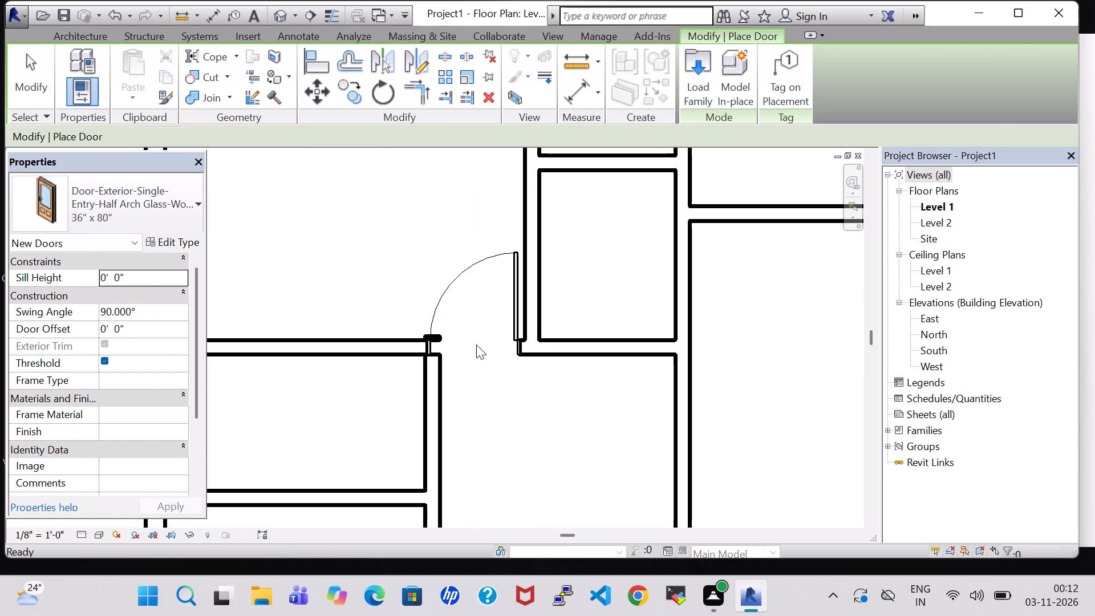
Nudge the long vertical partition beside the new door to the left, away from the door opening.
{"action": "left_click", "coordinate": [425, 388]}
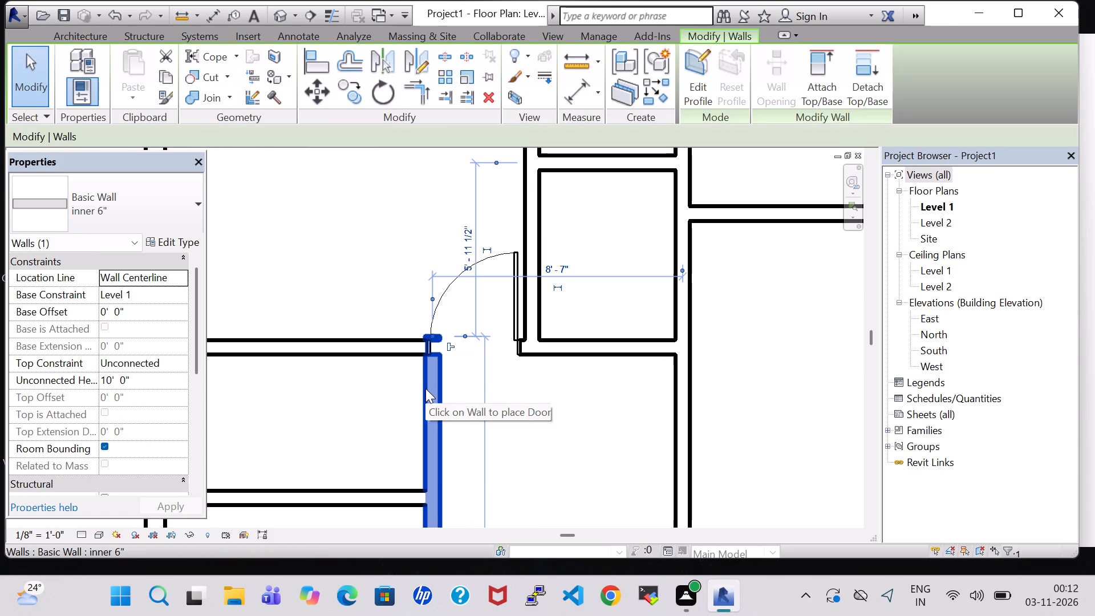
{"action": "key", "text": "Left"}
{"action": "key", "text": "Left"}
{"action": "key", "text": "Left"}
{"action": "key", "text": "Left"}
{"action": "key", "text": "Left"}
{"action": "key", "text": "Left"}
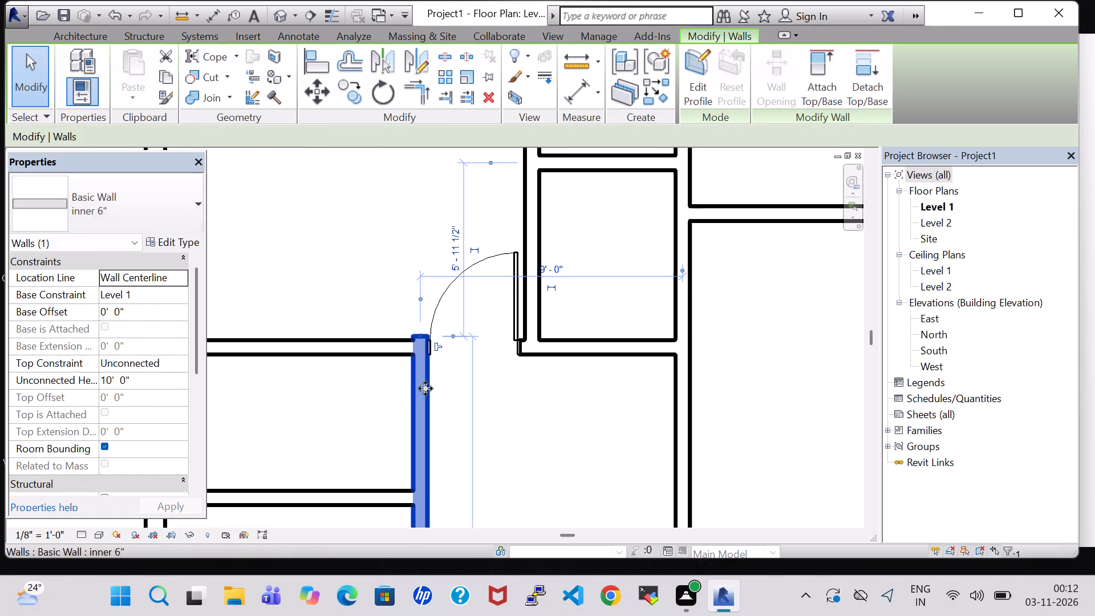
{"action": "key", "text": "Left"}
{"action": "left_click", "coordinate": [536, 400]}
Nudge the same long vertical partition slightly farther left to leave more clearance beside the door.
{"action": "scroll", "coordinate": [536, 400], "scroll_direction": "down", "scroll_amount": 5}
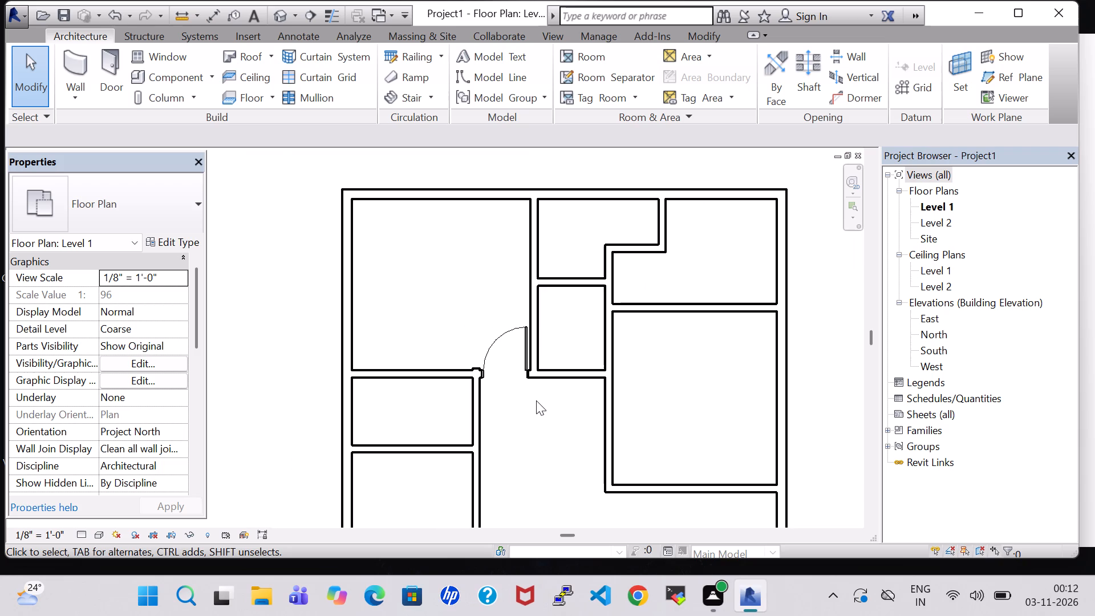
{"action": "middle_click_drag", "start_coordinate": [540, 461], "coordinate": [545, 396]}
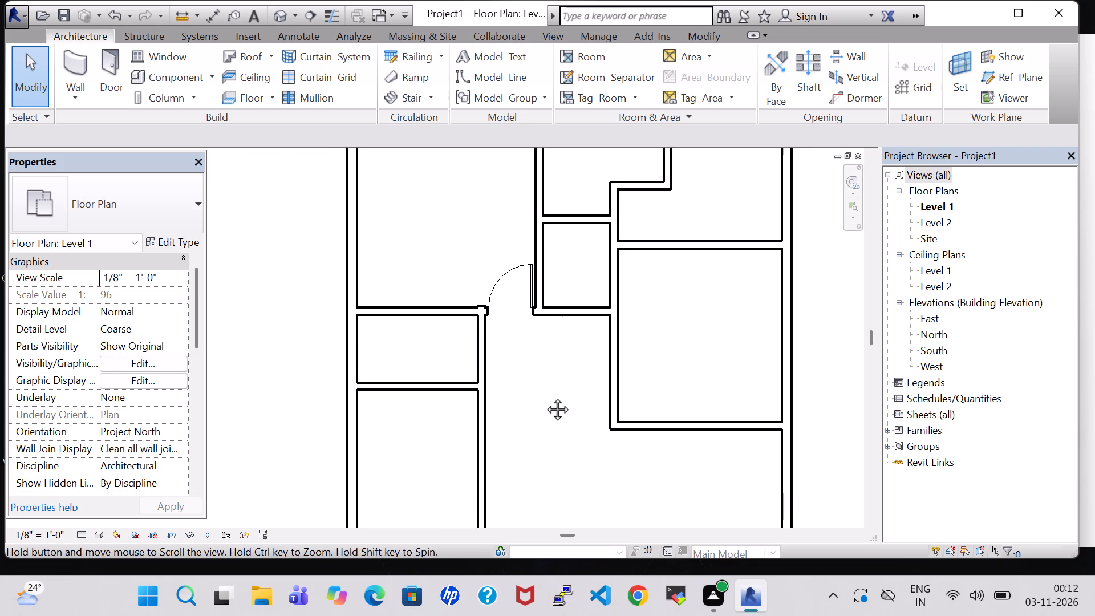
{"action": "middle_click_drag", "start_coordinate": [545, 396], "coordinate": [555, 362]}
{"action": "scroll", "coordinate": [555, 362], "scroll_direction": "down", "scroll_amount": 5}
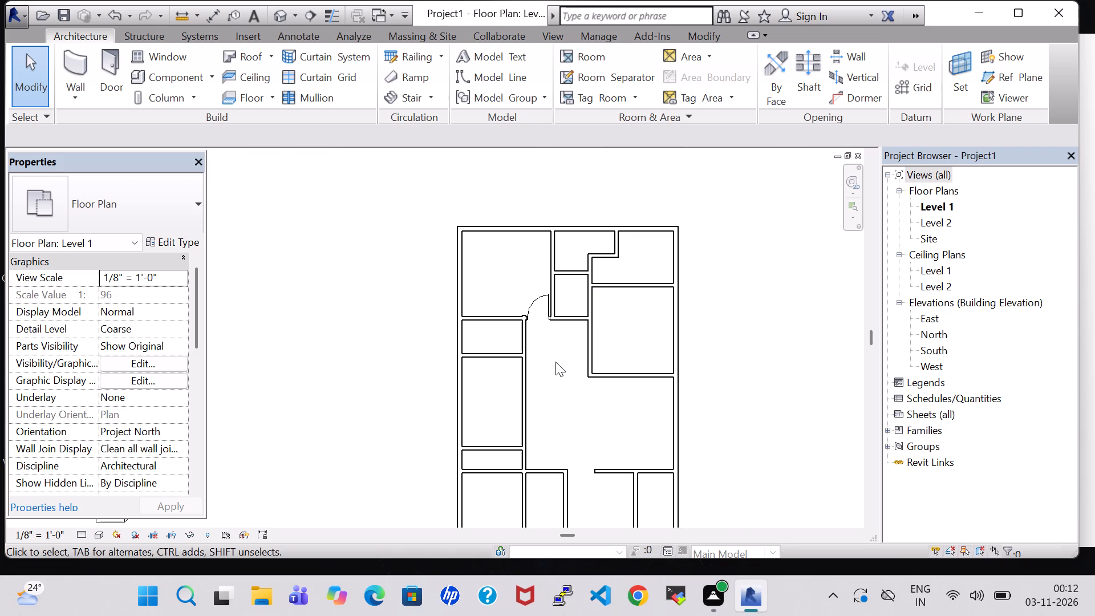
{"action": "middle_click_drag", "start_coordinate": [551, 382], "coordinate": [554, 373]}
{"action": "middle_click_drag", "start_coordinate": [569, 392], "coordinate": [577, 274]}
{"action": "middle_click", "coordinate": [577, 268]}
{"action": "left_click", "coordinate": [542, 283]}
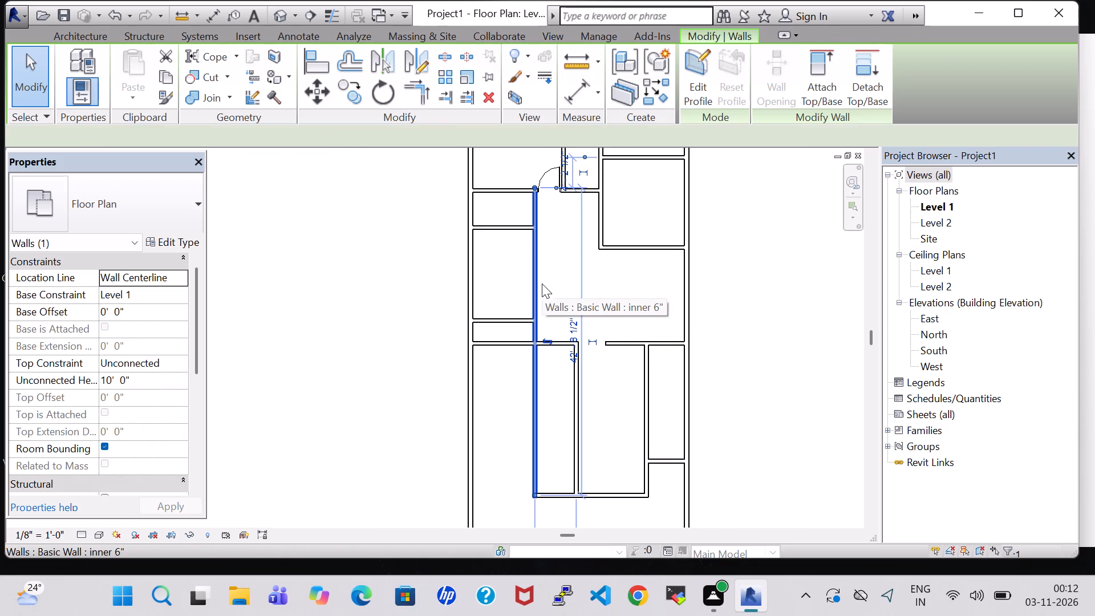
{"action": "key", "text": "Left"}
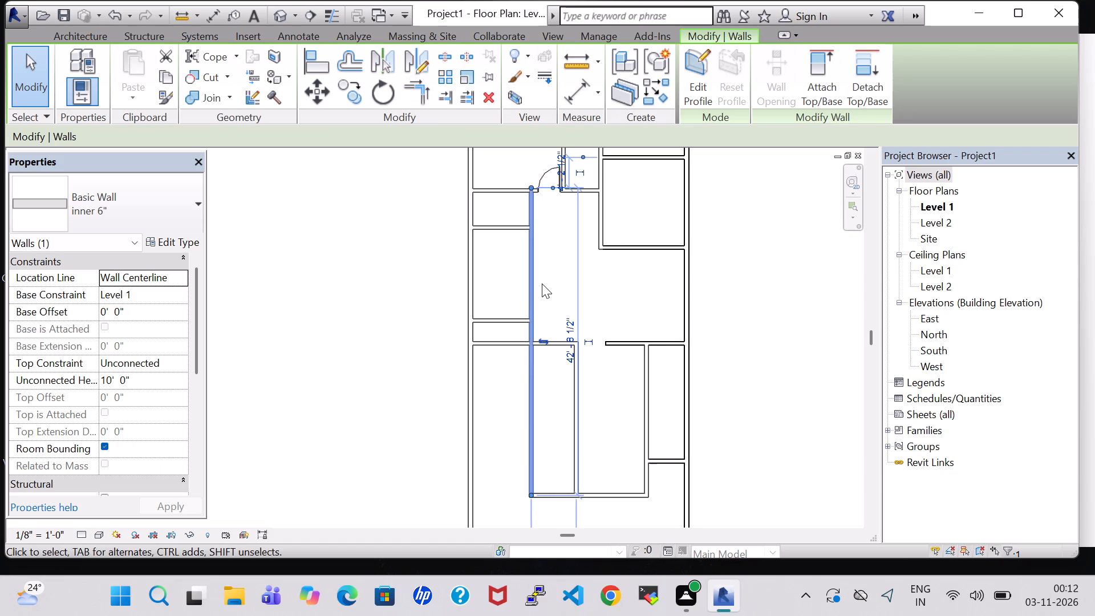
{"action": "key", "text": "Left"}
{"action": "key", "text": "Right"}
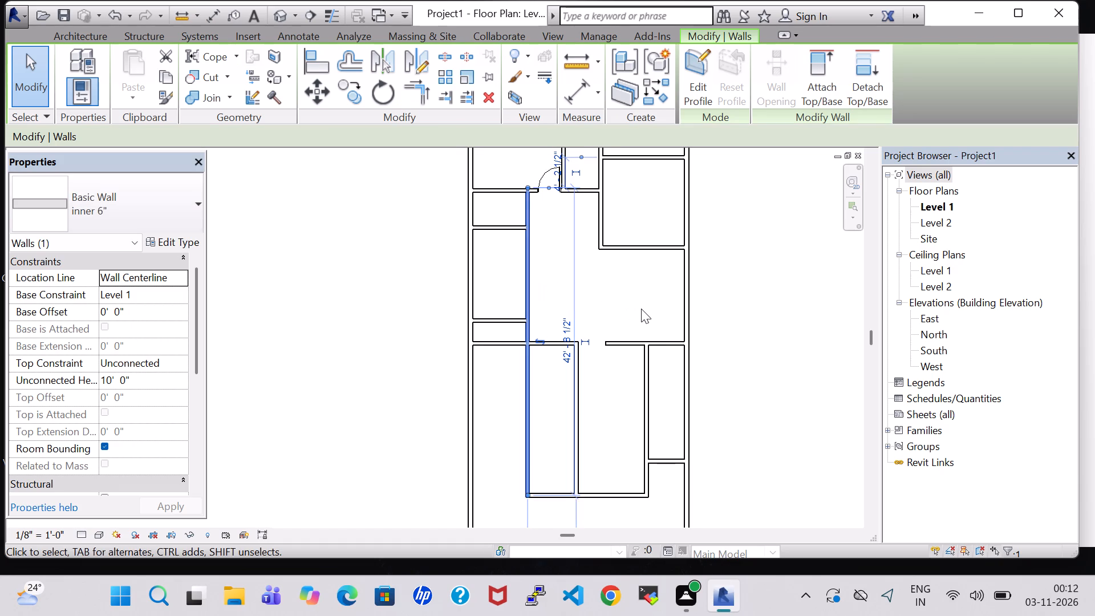
Nudge the long vertical partition below the arched-glass door slightly back to the right, toward the door opening.
{"action": "key", "text": "Right"}
{"action": "left_click", "coordinate": [760, 293]}
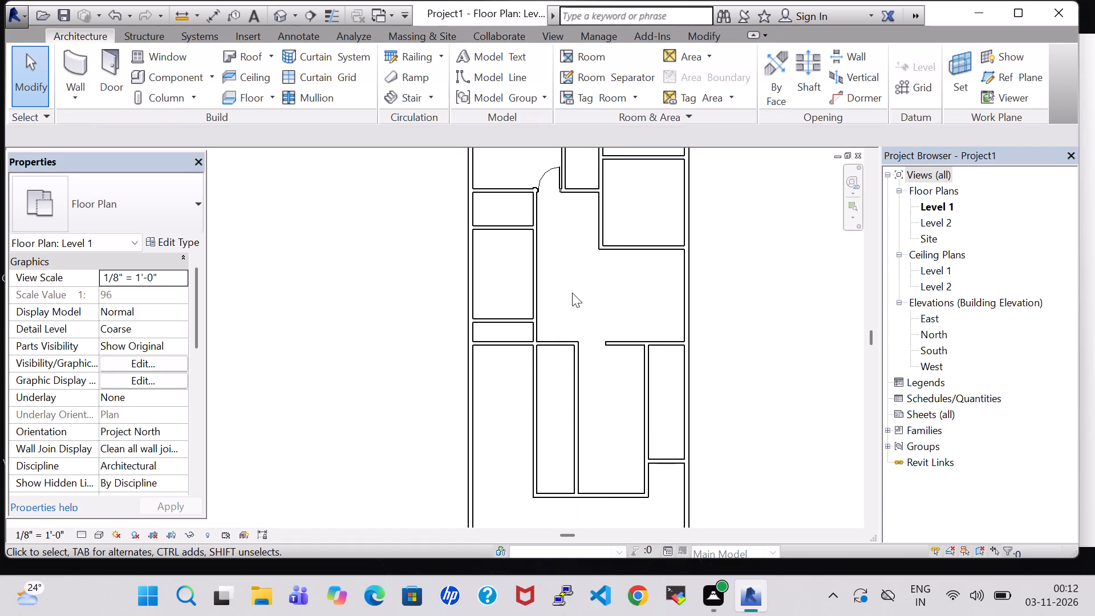
Place a Single-Flush 30" x 80" door in the upper-left room's right wall, opening into the small top room with its hinge nearest the exterior wall.
{"action": "middle_click", "coordinate": [557, 238]}
{"action": "middle_click_drag", "start_coordinate": [557, 238], "coordinate": [569, 347]}
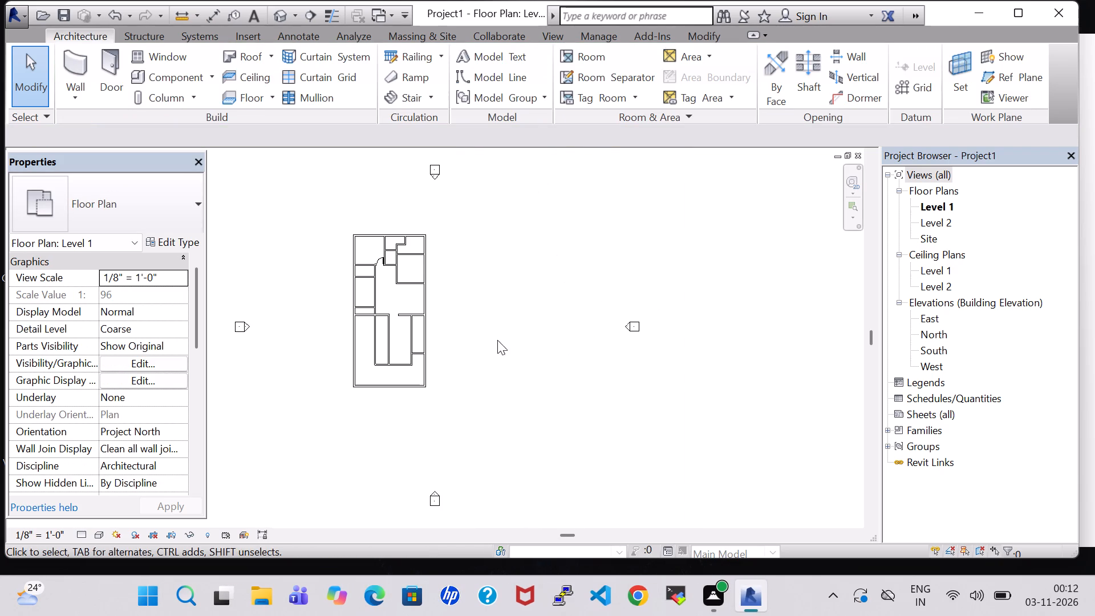
{"action": "scroll", "coordinate": [250, 264], "scroll_direction": "up", "scroll_amount": 8}
{"action": "scroll", "coordinate": [431, 267], "scroll_direction": "up", "scroll_amount": 1}
{"action": "middle_click_drag", "start_coordinate": [475, 216], "coordinate": [398, 410]}
{"action": "scroll", "coordinate": [494, 291], "scroll_direction": "down", "scroll_amount": 1}
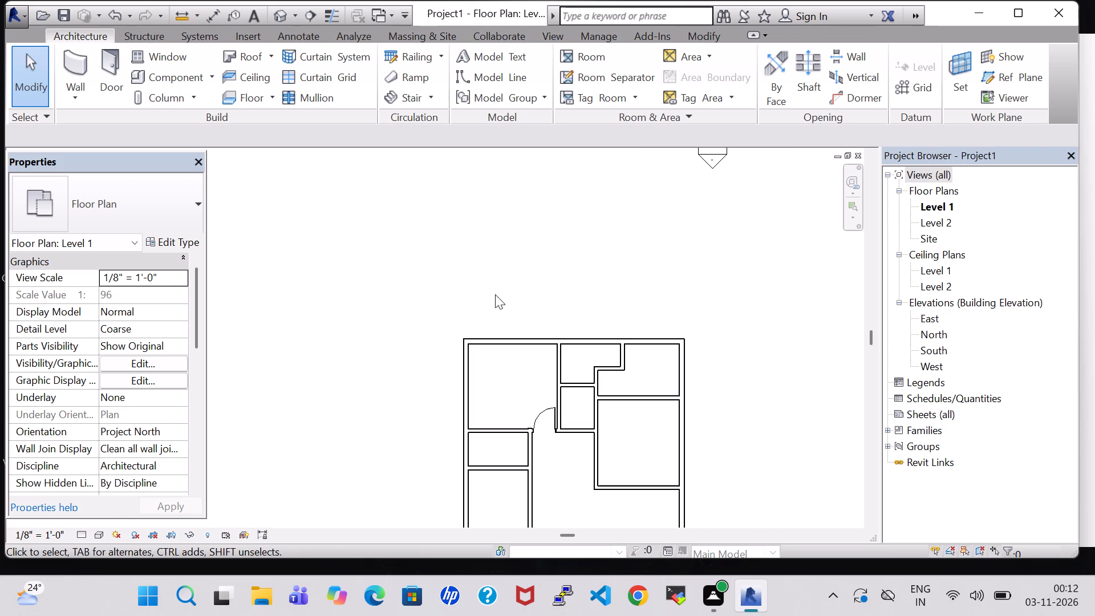
{"action": "middle_click_drag", "start_coordinate": [482, 286], "coordinate": [413, 181]}
{"action": "left_click", "coordinate": [108, 63]}
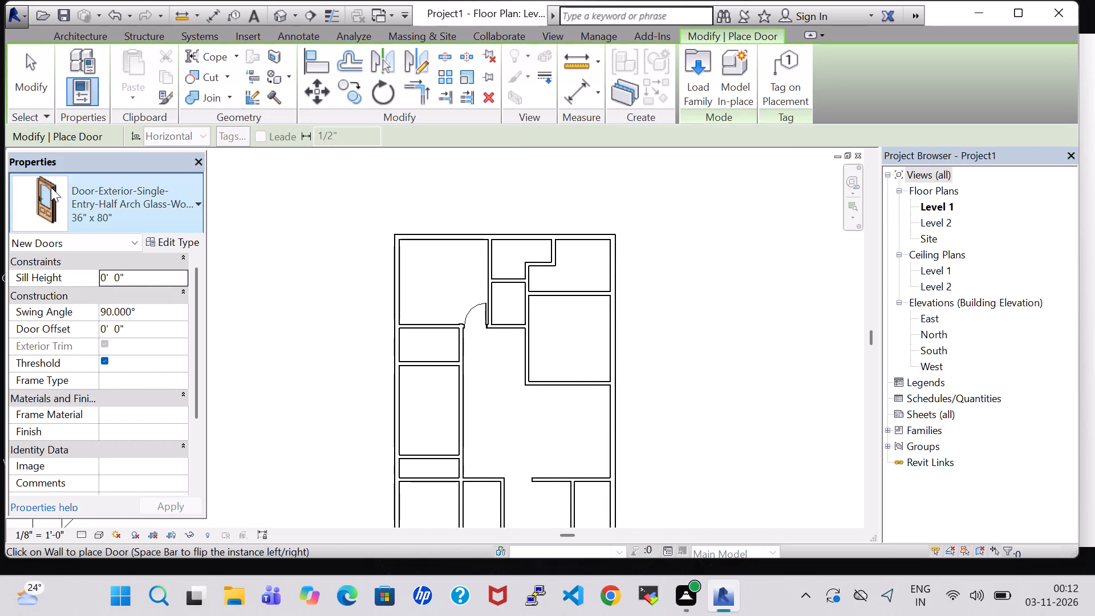
{"action": "left_click", "coordinate": [106, 187]}
{"action": "left_click", "coordinate": [121, 319]}
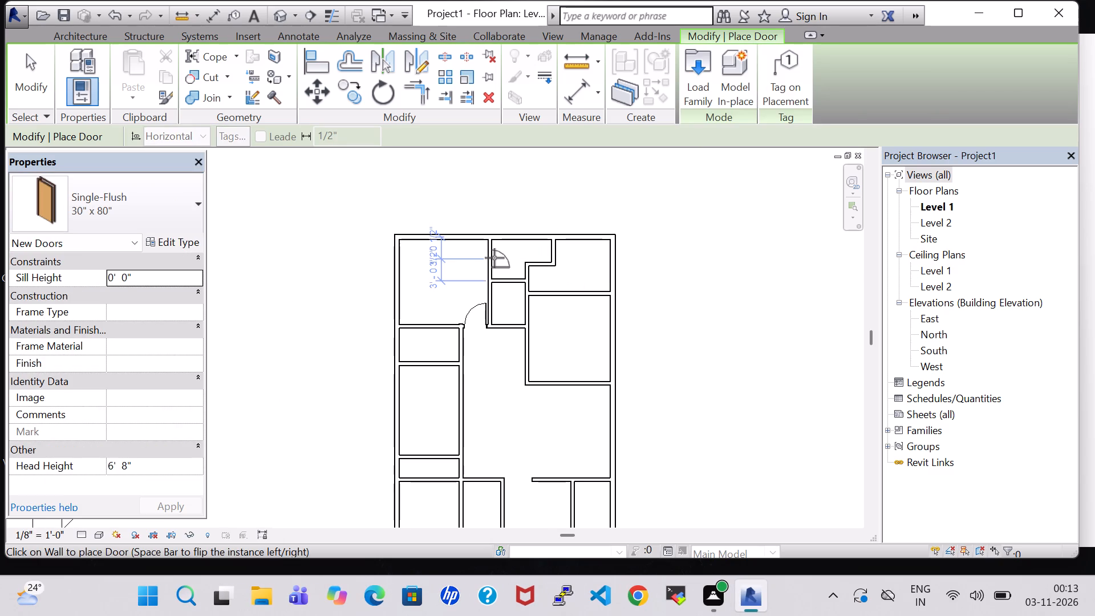
{"action": "scroll", "coordinate": [494, 258], "scroll_direction": "up", "scroll_amount": 3}
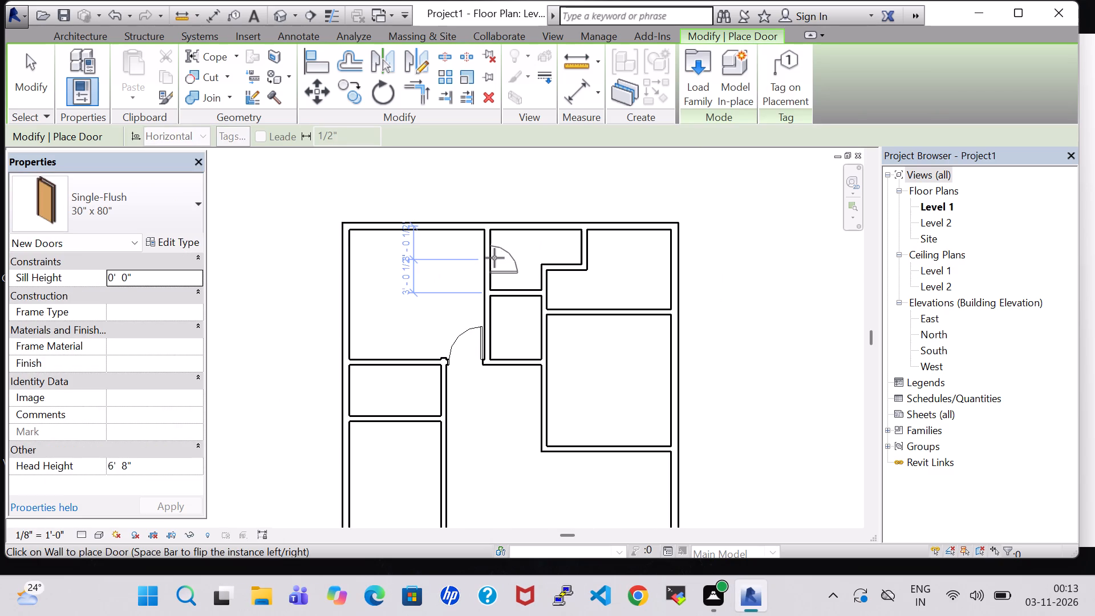
{"action": "key", "text": "space"}
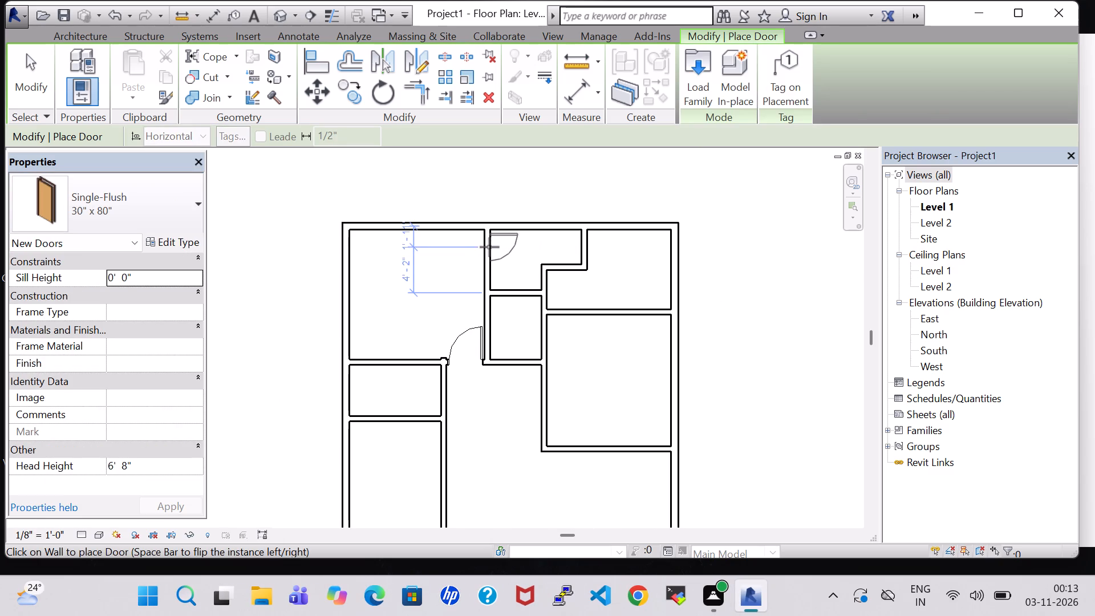
{"action": "left_click", "coordinate": [489, 247]}
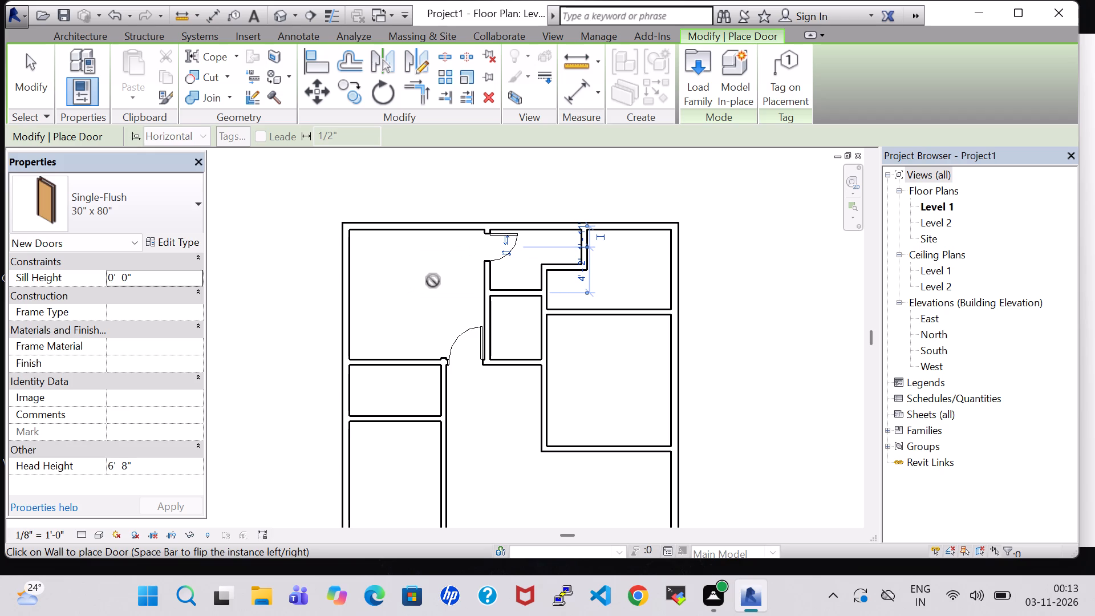
{"action": "key", "text": "Escape"}
{"action": "key", "text": "Escape"}
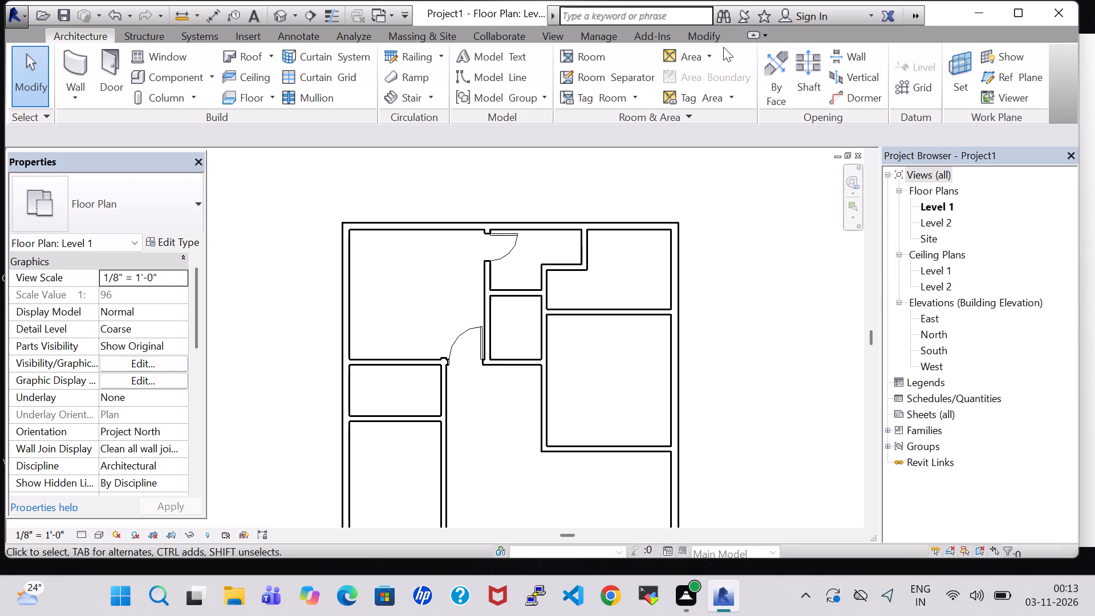
Split the lower small room's bottom wall about 4' 3" and 1' 8" from the partition on its right and delete the segment between.
{"action": "left_click", "coordinate": [703, 40]}
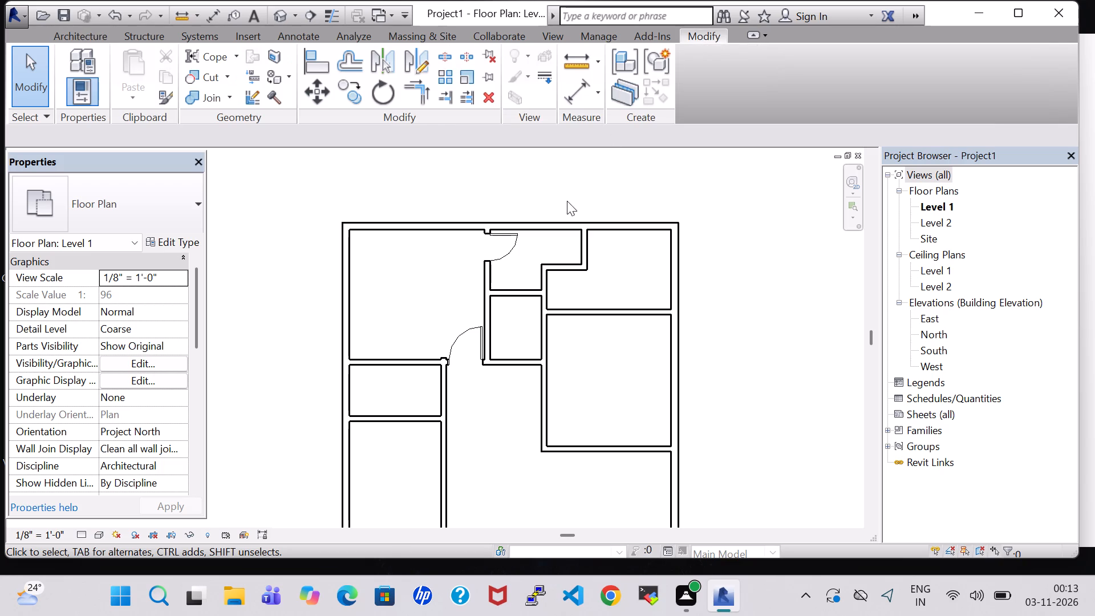
{"action": "left_click", "coordinate": [439, 48]}
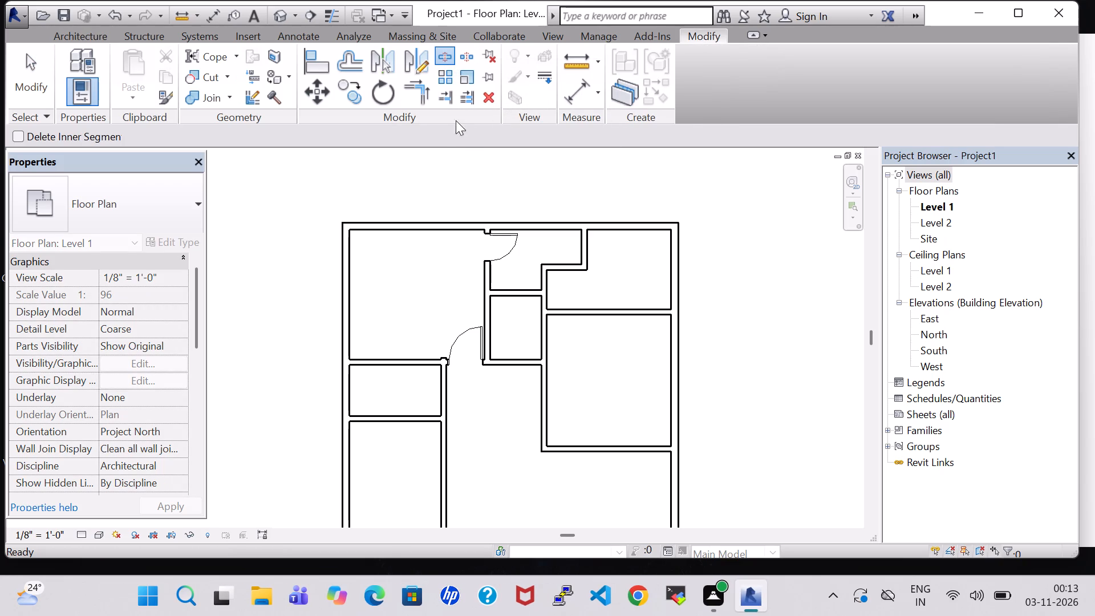
{"action": "left_click", "coordinate": [498, 358]}
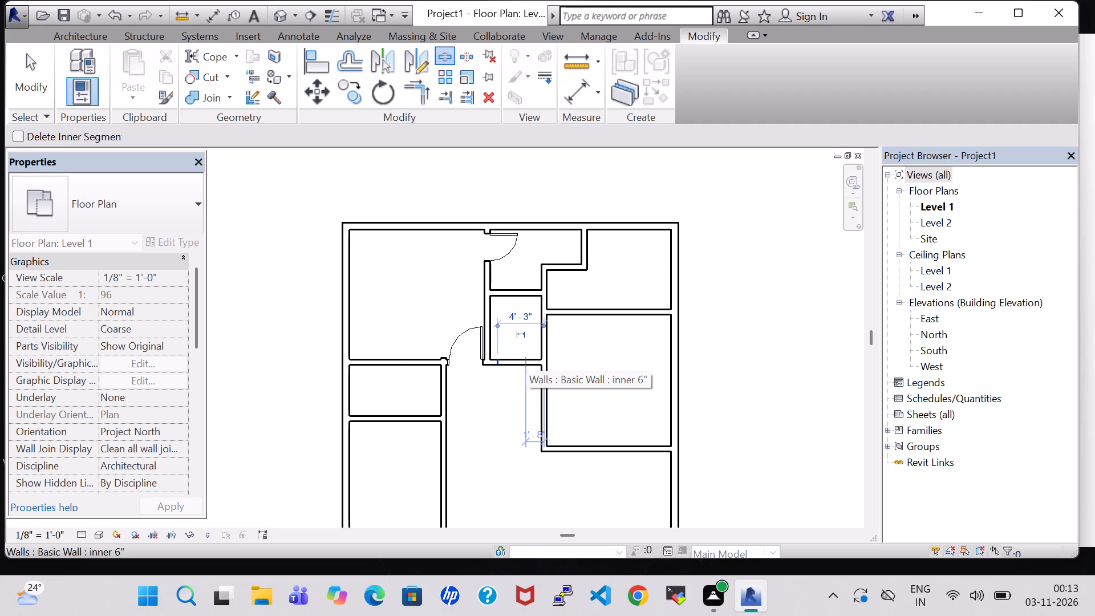
{"action": "left_click", "coordinate": [526, 360]}
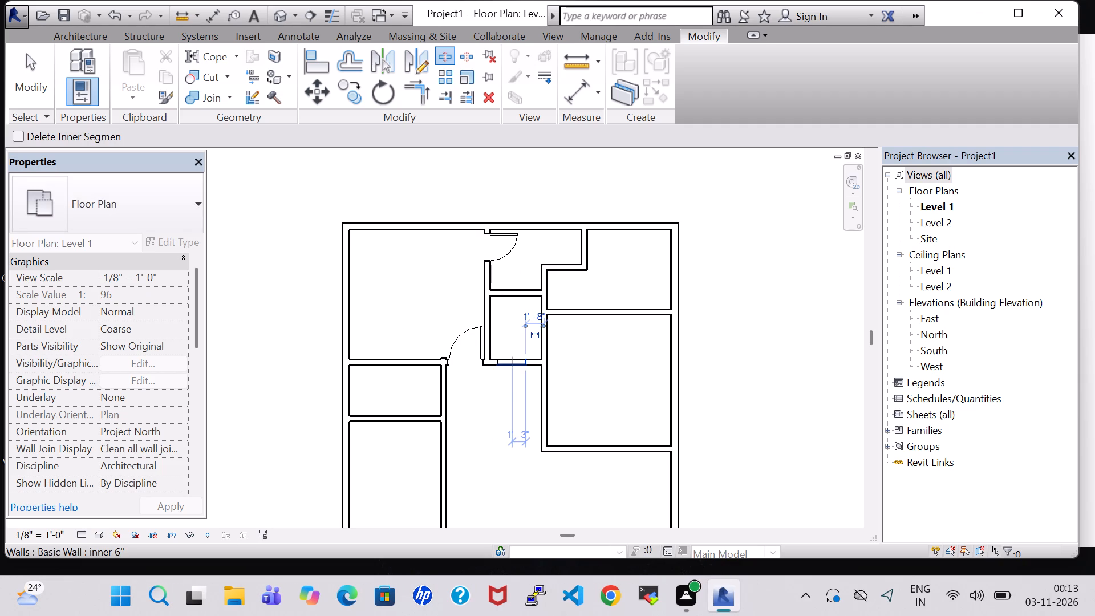
{"action": "key", "text": "Escape"}
{"action": "key", "text": "Escape"}
{"action": "left_click", "coordinate": [509, 366]}
{"action": "key", "text": "Delete"}
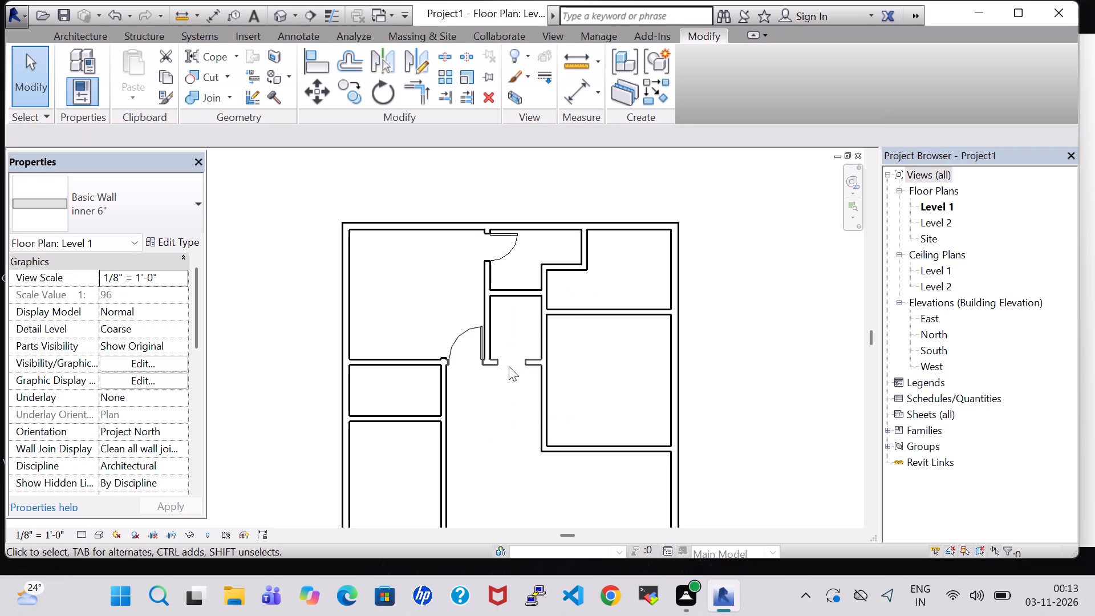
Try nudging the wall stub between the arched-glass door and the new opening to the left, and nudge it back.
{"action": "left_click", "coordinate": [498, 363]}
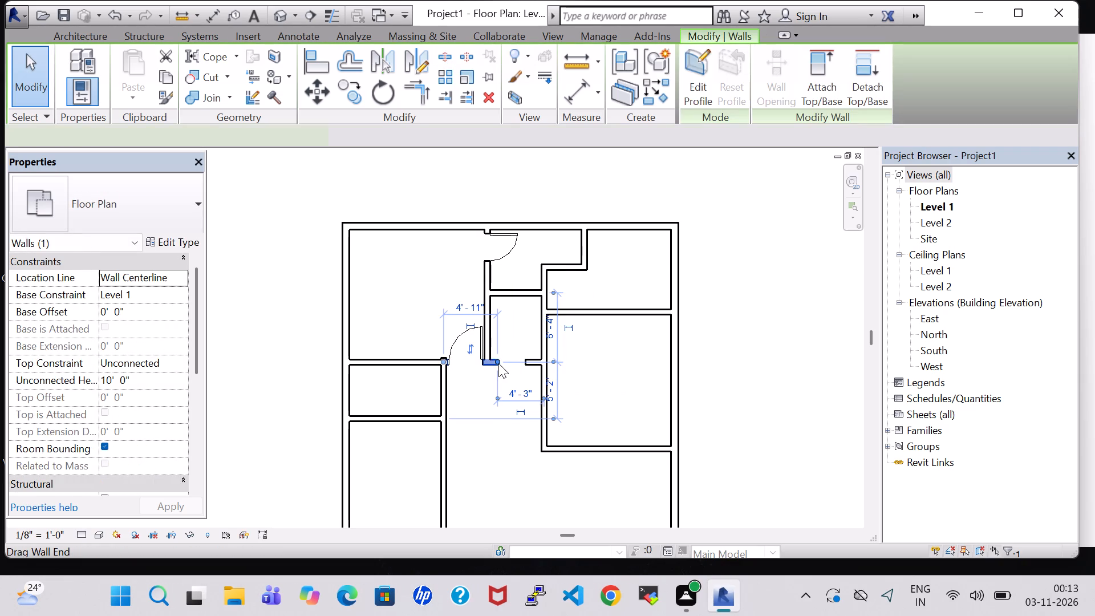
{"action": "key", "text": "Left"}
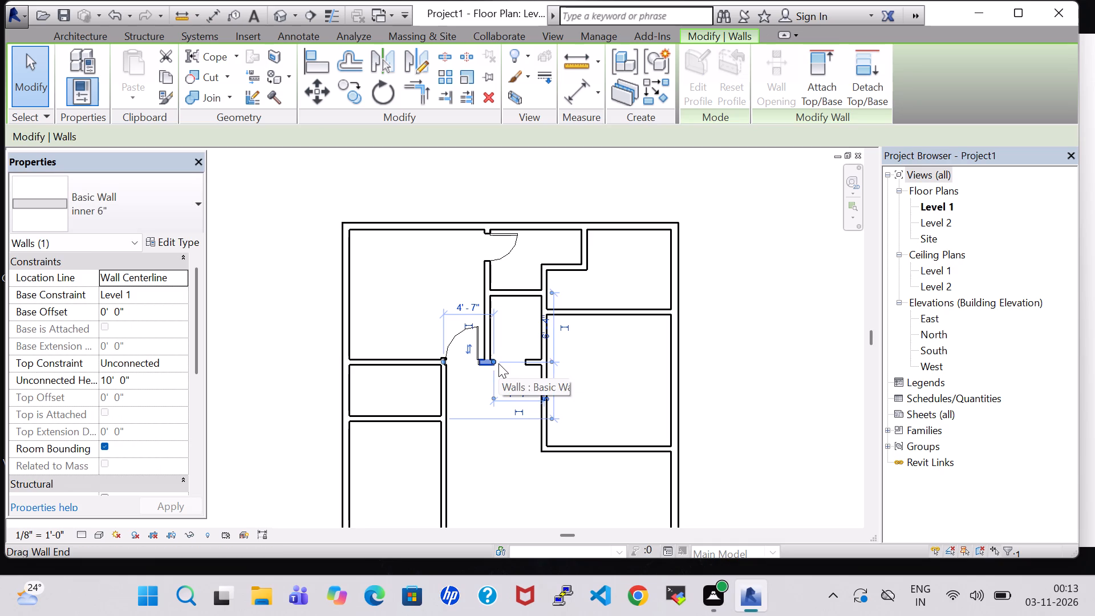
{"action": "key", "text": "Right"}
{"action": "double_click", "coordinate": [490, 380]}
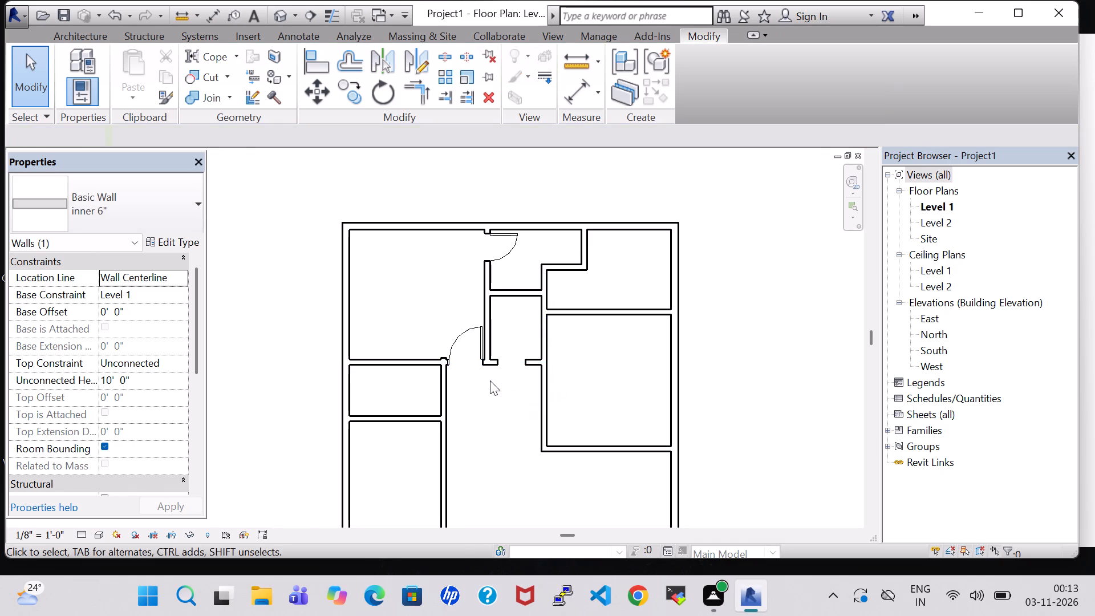
Shorten the wall stub between the door and the new opening by pulling its free end left, to a wall length of about 4' 6".
{"action": "scroll", "coordinate": [490, 380], "scroll_direction": "up", "scroll_amount": 8}
{"action": "left_click", "coordinate": [518, 323]}
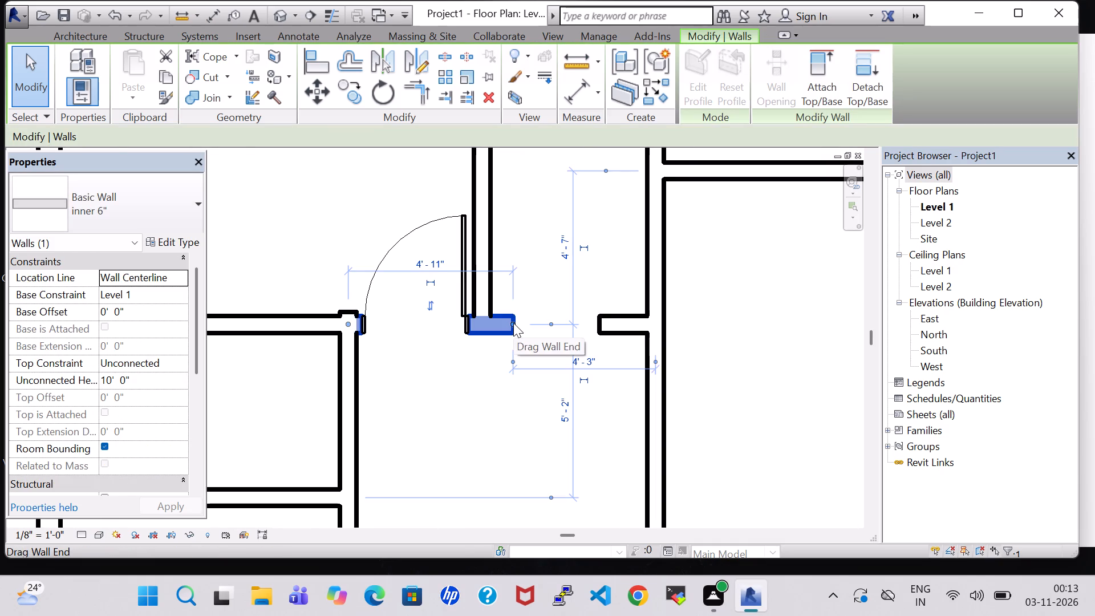
{"action": "left_click_drag", "start_coordinate": [513, 323], "coordinate": [499, 323]}
{"action": "left_click", "coordinate": [482, 392]}
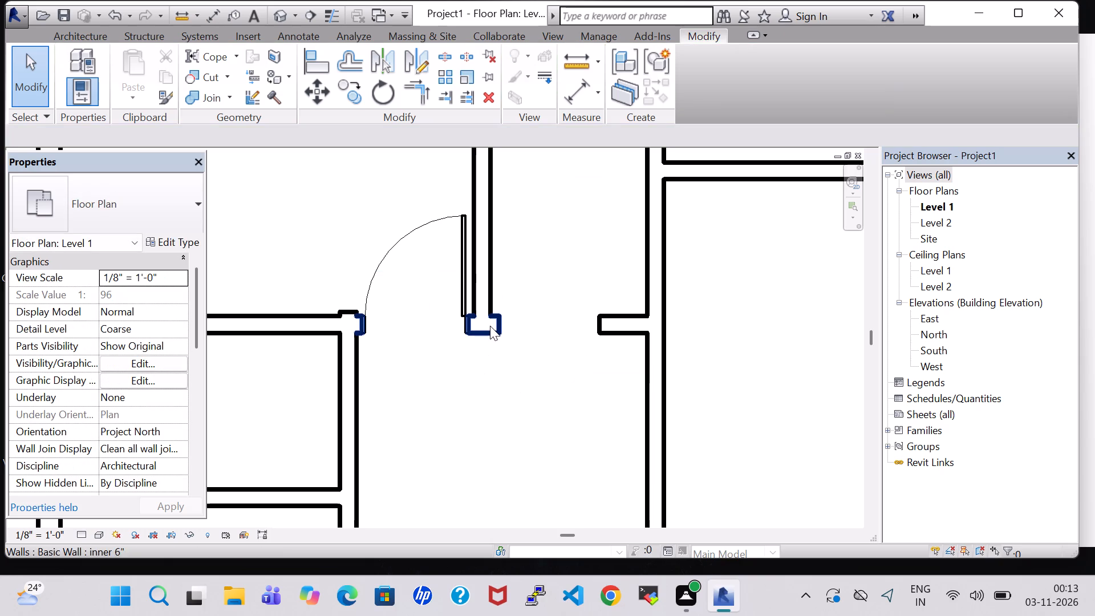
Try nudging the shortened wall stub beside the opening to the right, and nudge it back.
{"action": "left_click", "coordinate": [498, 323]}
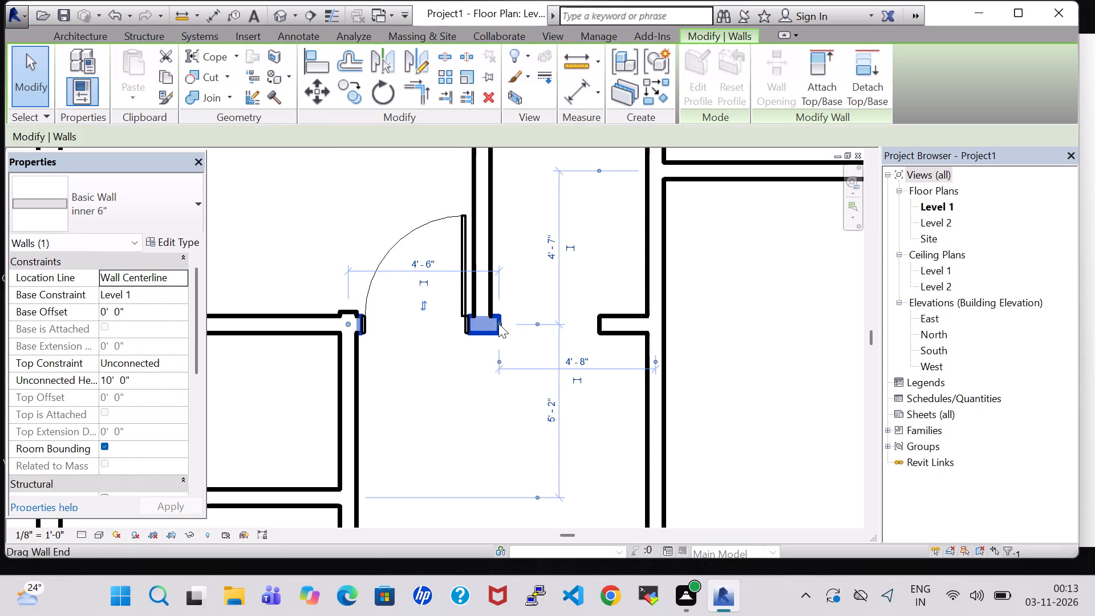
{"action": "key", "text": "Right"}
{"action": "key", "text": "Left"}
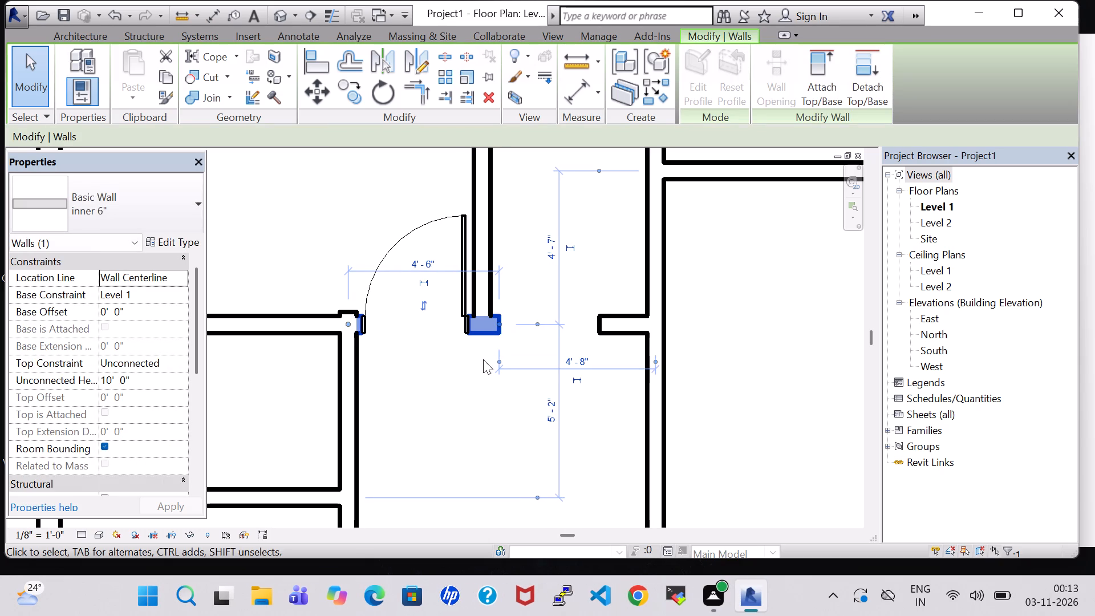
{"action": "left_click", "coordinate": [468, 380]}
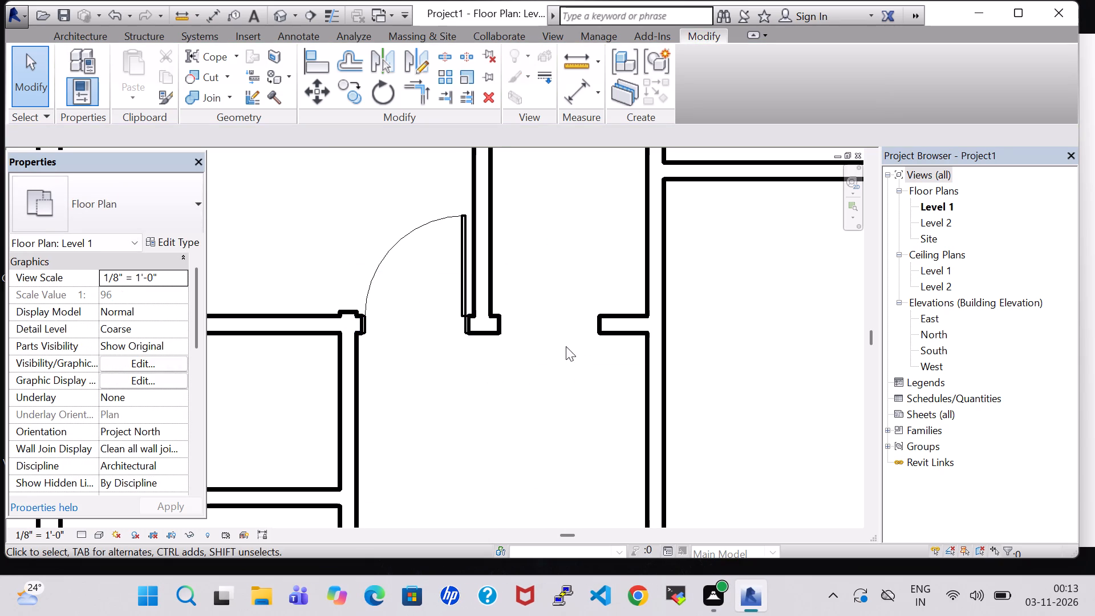
Place a Single-Flush 30" x 80" door in the upper-right room's bottom wall, opening into it, about 3' 1" from the exterior side wall.
{"action": "scroll", "coordinate": [589, 285], "scroll_direction": "down", "scroll_amount": 4}
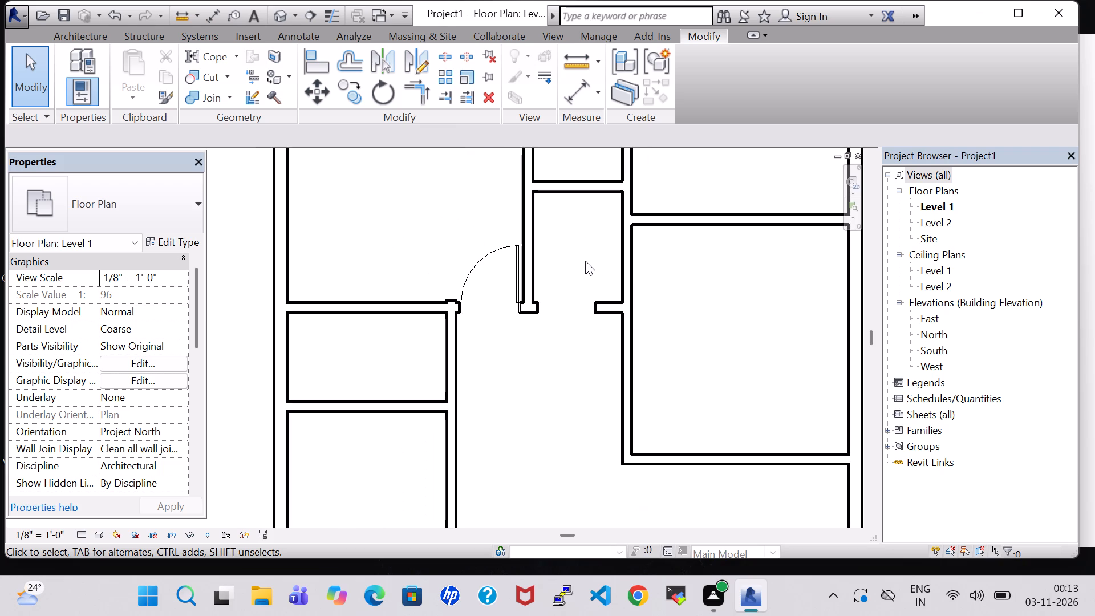
{"action": "middle_click_drag", "start_coordinate": [588, 248], "coordinate": [573, 382]}
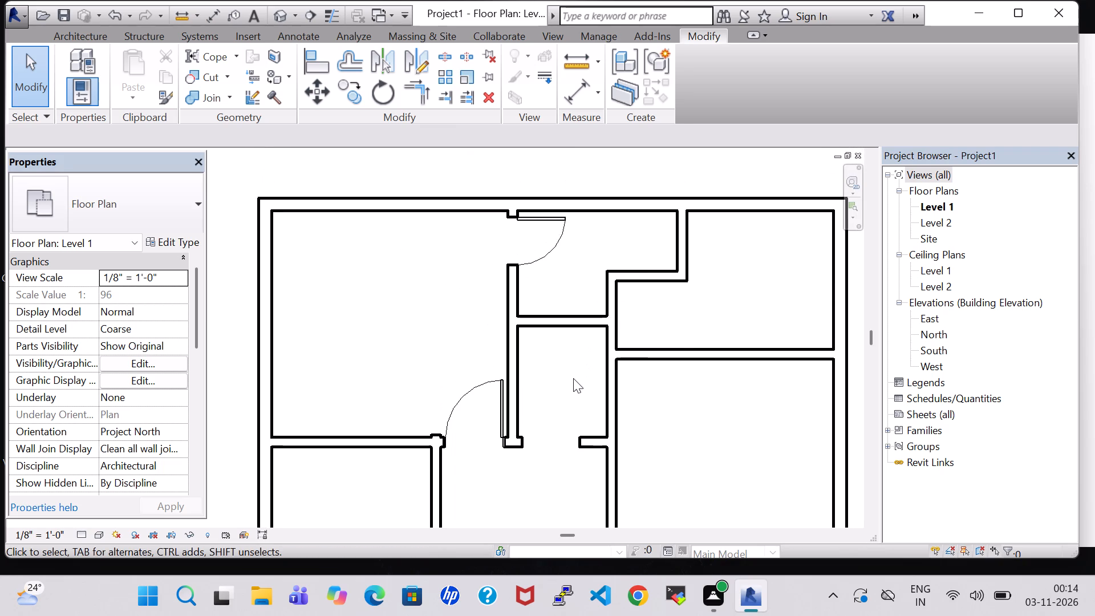
{"action": "left_click", "coordinate": [611, 301]}
{"action": "left_click", "coordinate": [706, 408]}
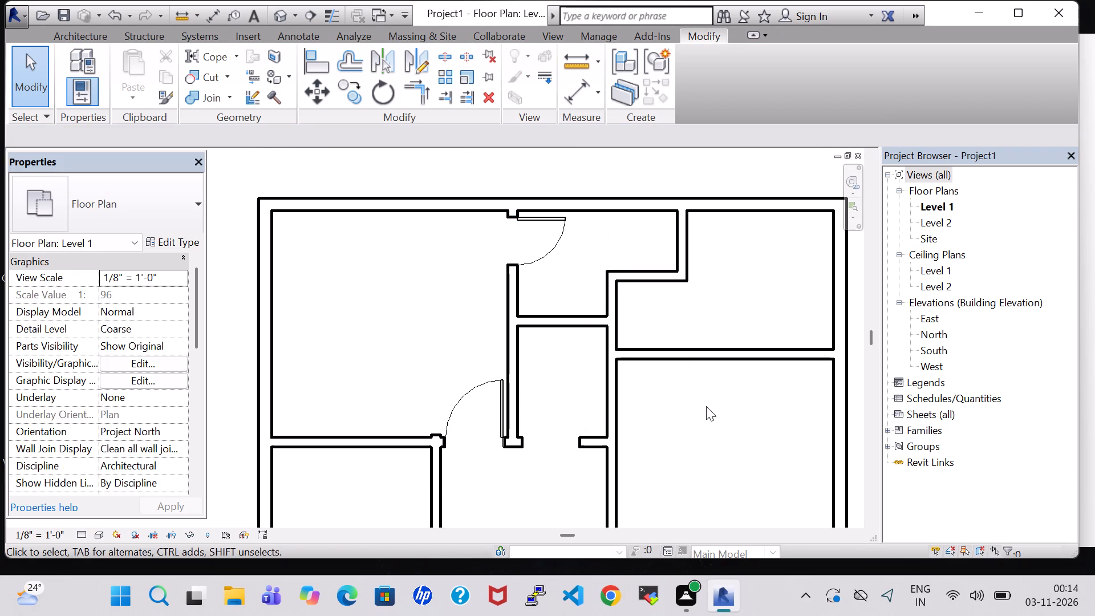
{"action": "scroll", "coordinate": [705, 402], "scroll_direction": "down", "scroll_amount": 3}
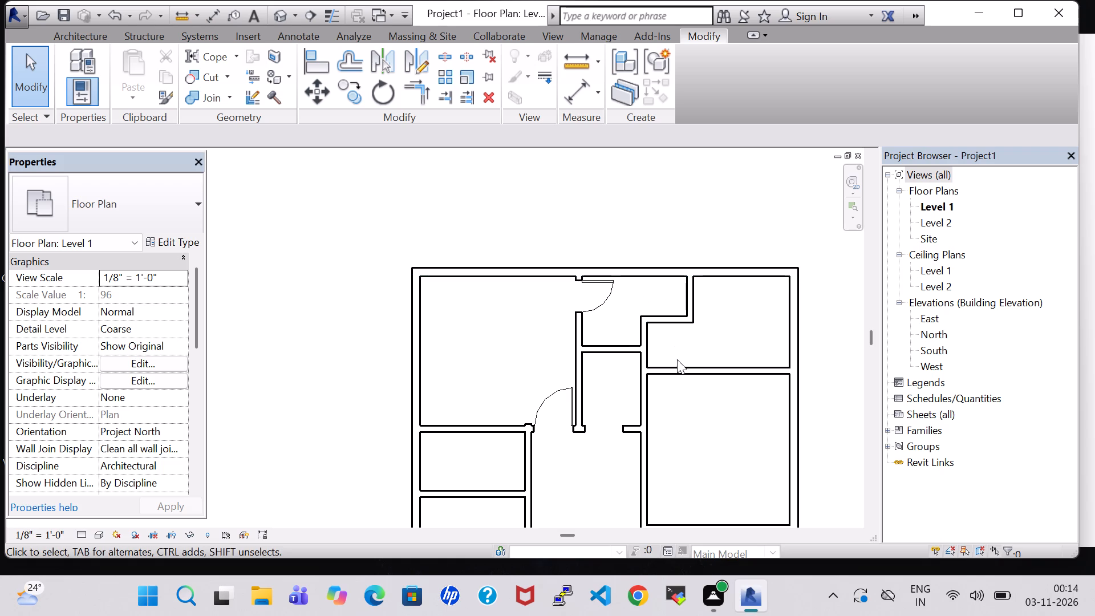
{"action": "left_click", "coordinate": [720, 330]}
{"action": "left_click", "coordinate": [81, 37]}
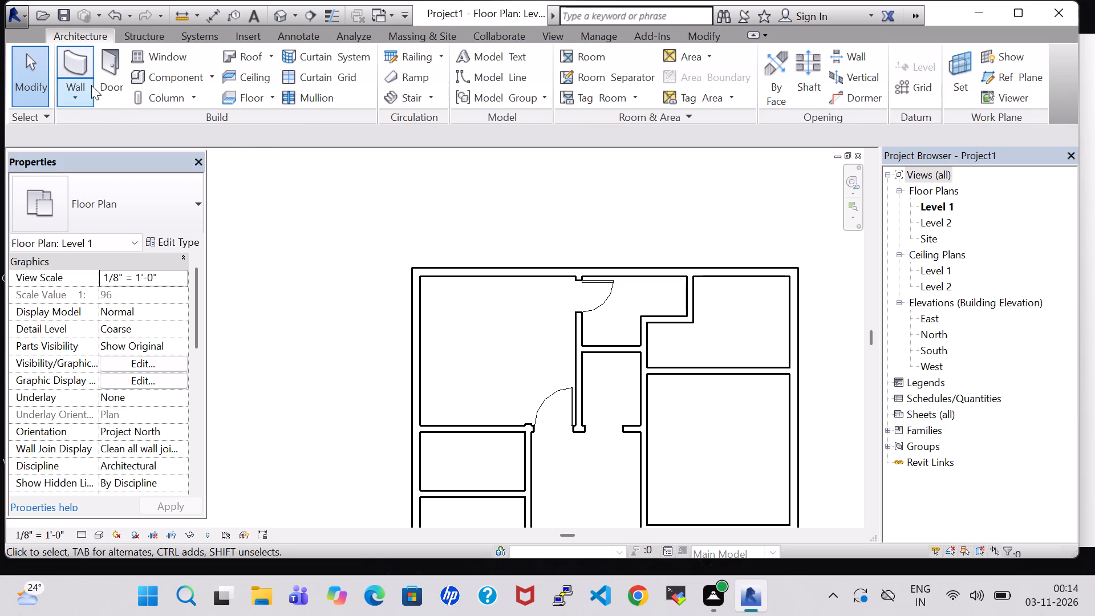
{"action": "left_click", "coordinate": [91, 85]}
{"action": "left_click", "coordinate": [113, 82]}
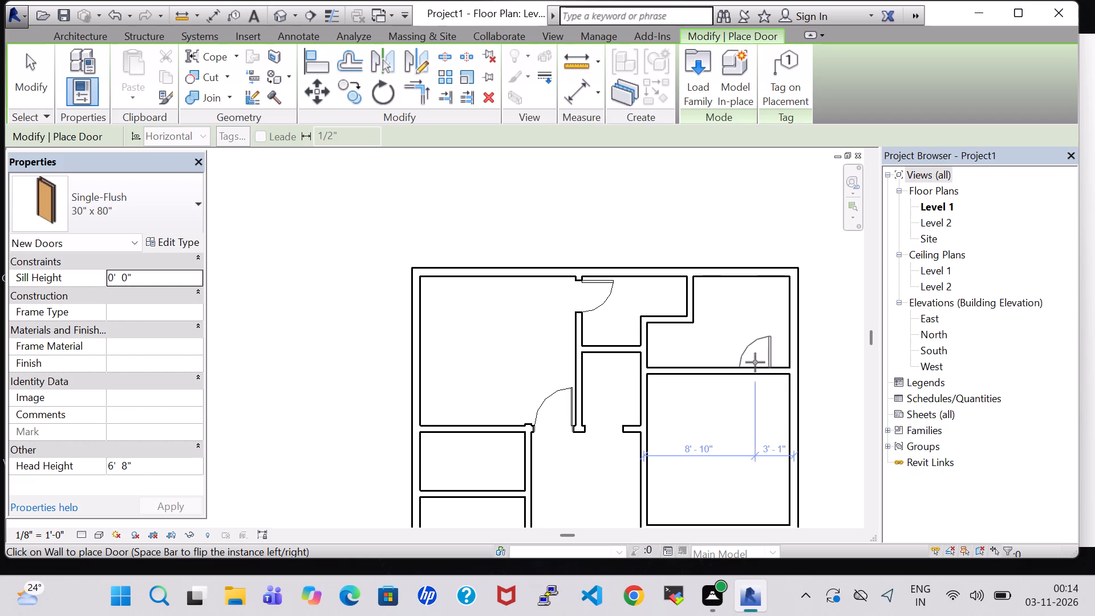
{"action": "left_click", "coordinate": [755, 362]}
{"action": "key", "text": "Escape"}
{"action": "key", "text": "Escape"}
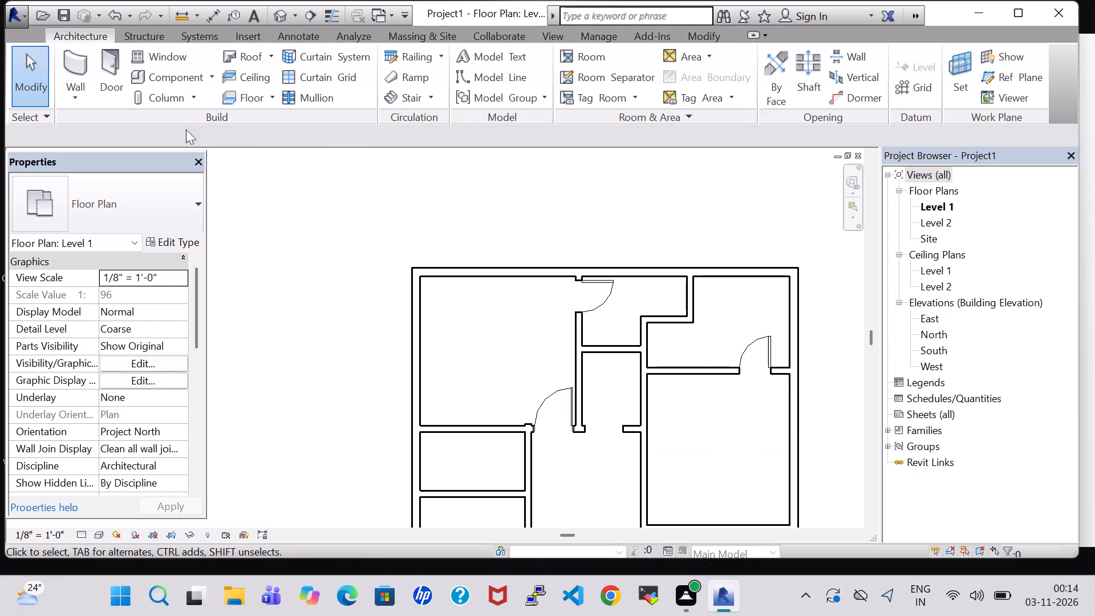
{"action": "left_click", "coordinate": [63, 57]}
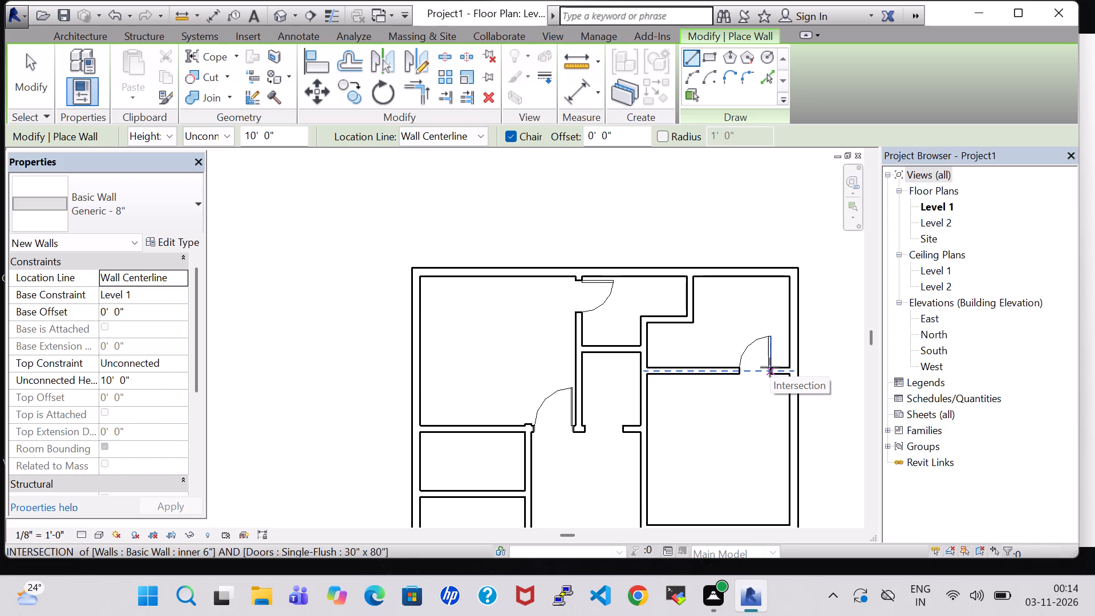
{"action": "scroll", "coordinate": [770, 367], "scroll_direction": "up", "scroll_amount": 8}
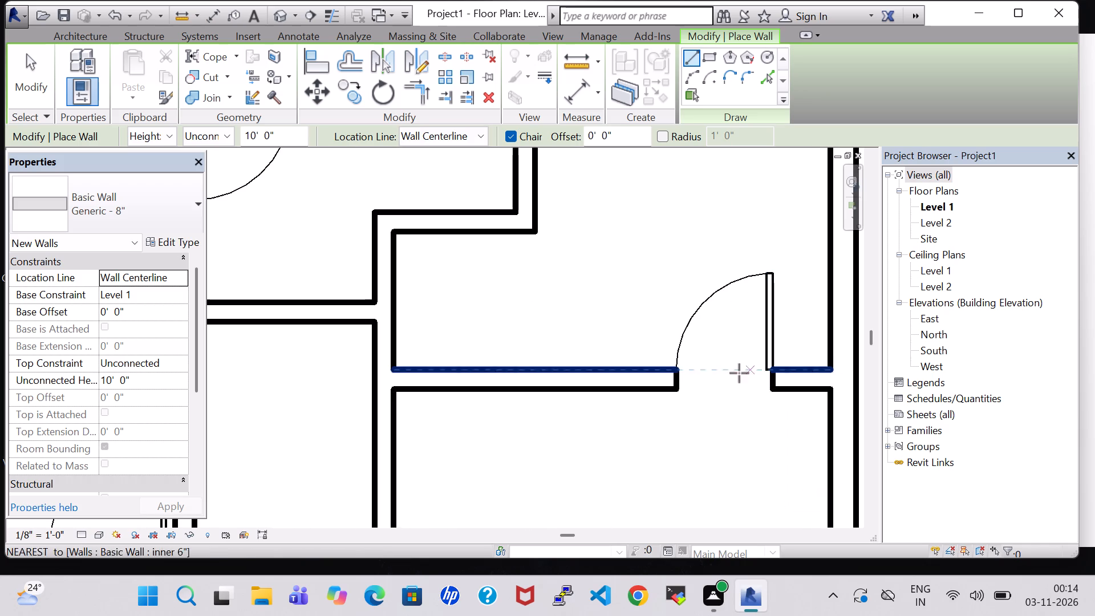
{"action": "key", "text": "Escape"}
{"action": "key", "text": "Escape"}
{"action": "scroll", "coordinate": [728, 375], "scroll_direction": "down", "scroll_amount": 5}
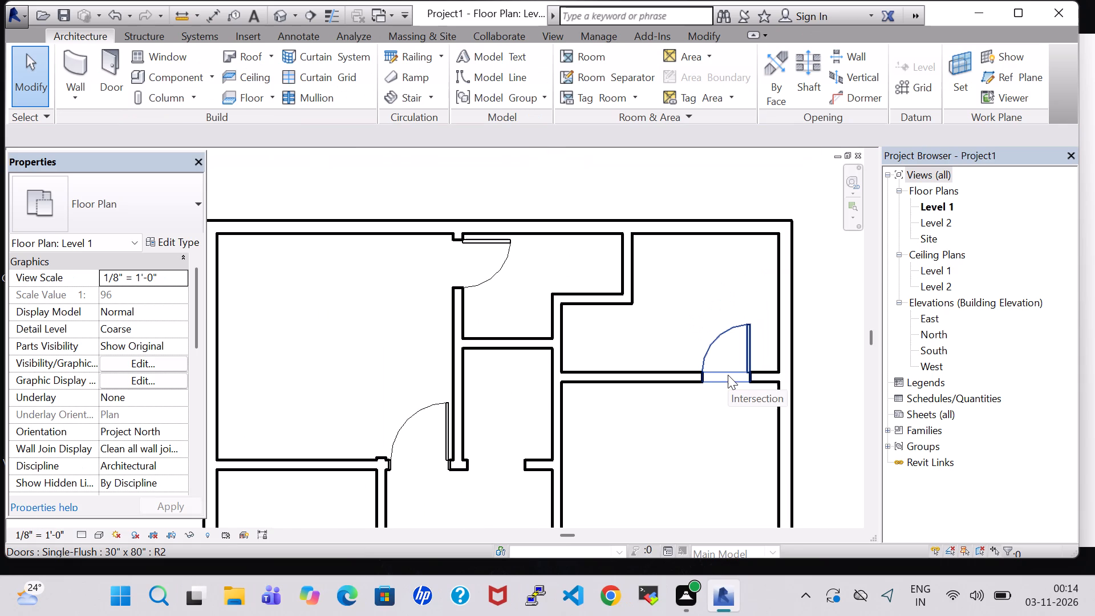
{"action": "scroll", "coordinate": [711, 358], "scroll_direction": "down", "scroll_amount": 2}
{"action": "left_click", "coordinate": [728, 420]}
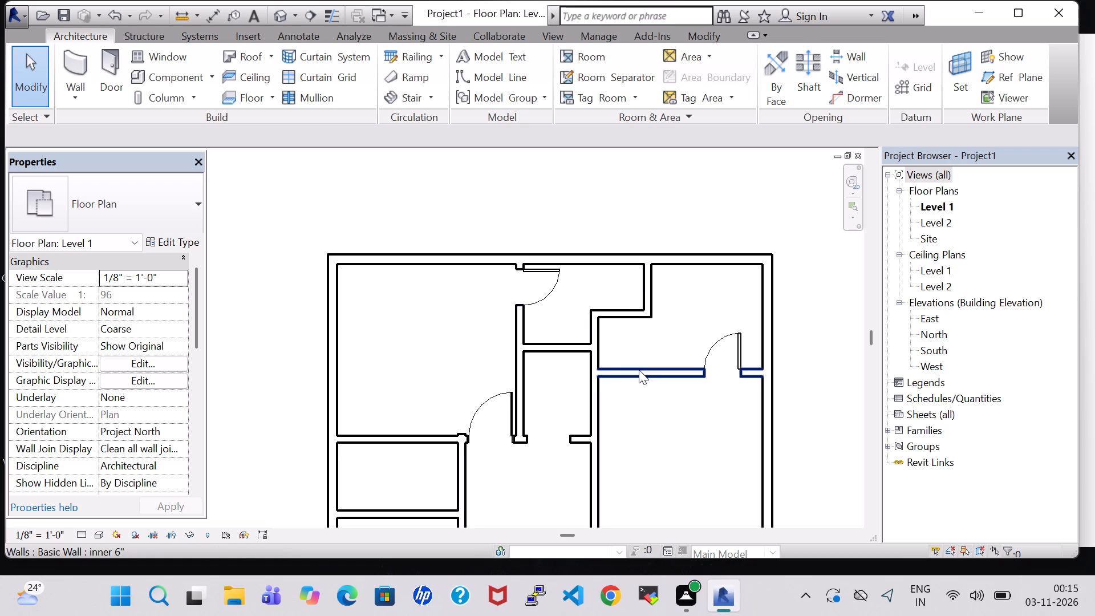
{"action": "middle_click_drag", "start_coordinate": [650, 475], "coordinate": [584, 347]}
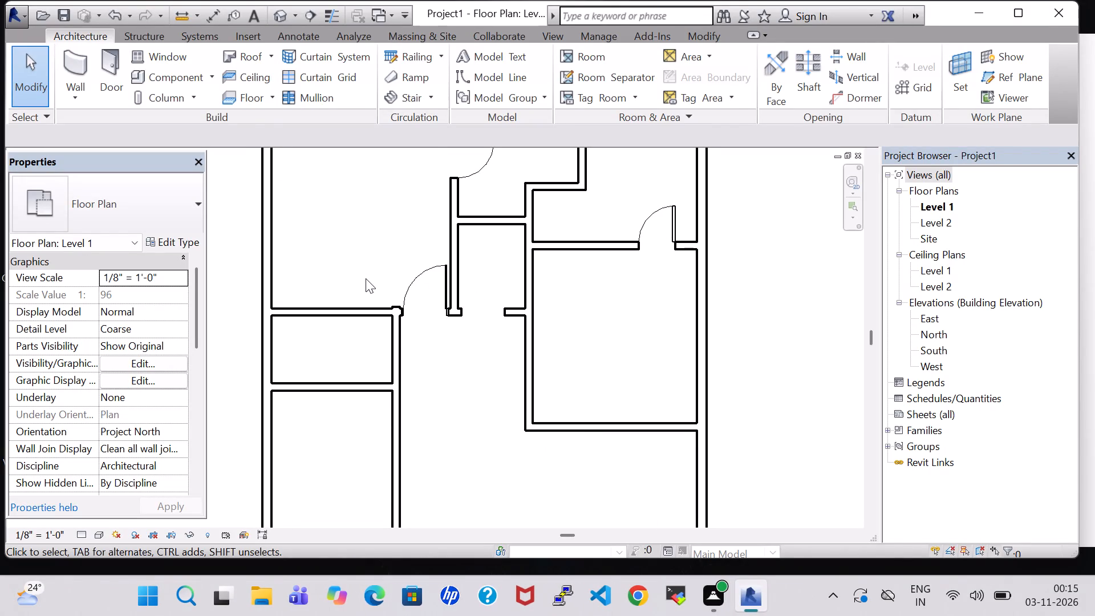
Place a Single-Flush 32" x 84" door in the bottom wall of the small room below the upper-left room, near its inner corner, opening into it.
{"action": "left_click", "coordinate": [102, 64]}
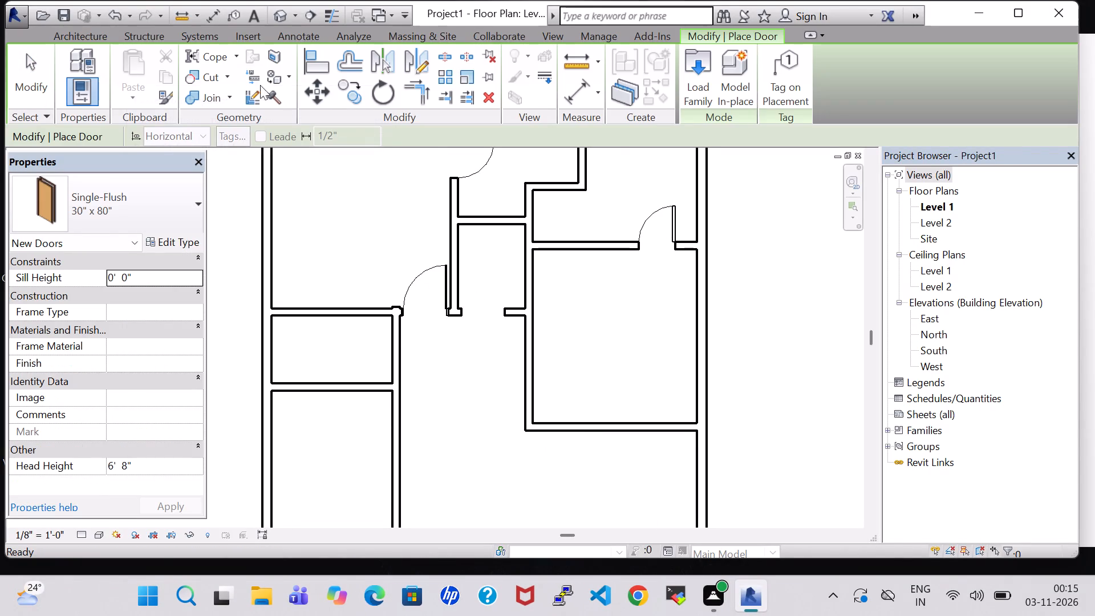
{"action": "left_click", "coordinate": [173, 195]}
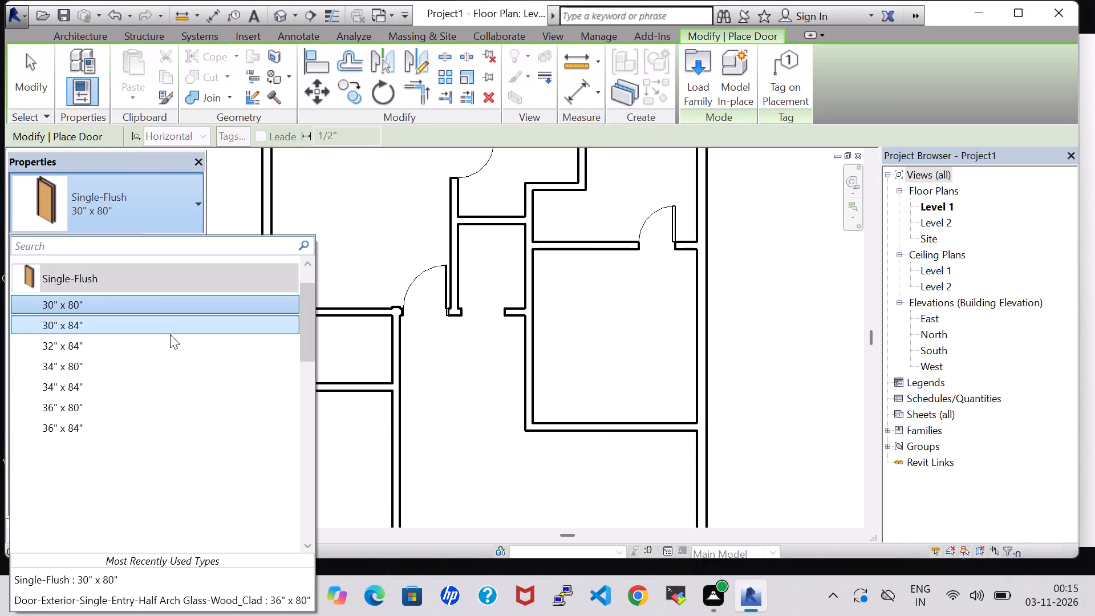
{"action": "left_click", "coordinate": [170, 343]}
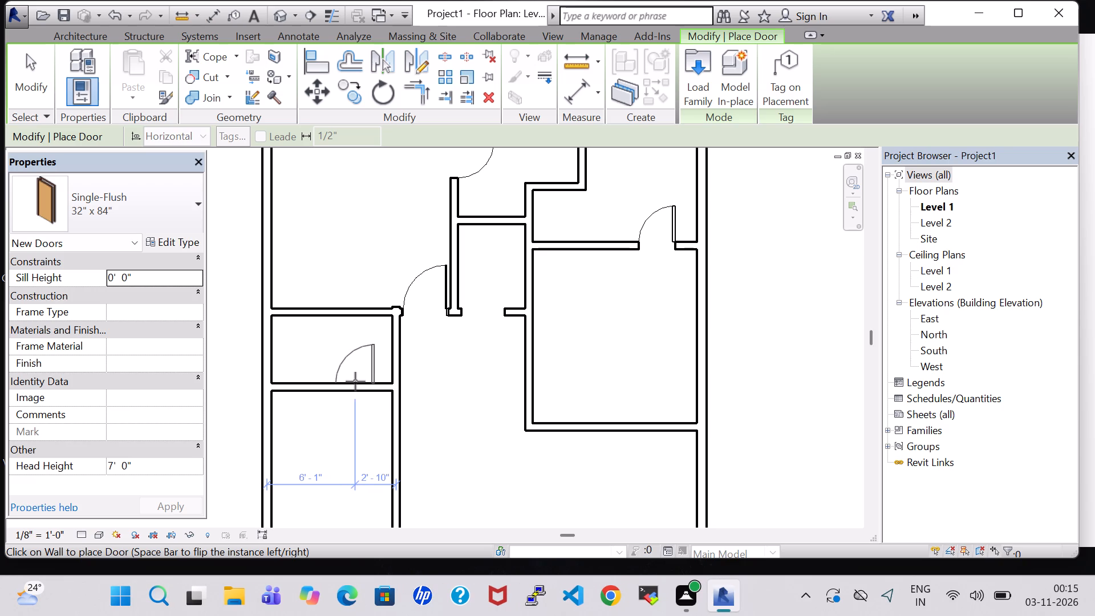
{"action": "left_click", "coordinate": [367, 383]}
{"action": "key", "text": "Escape"}
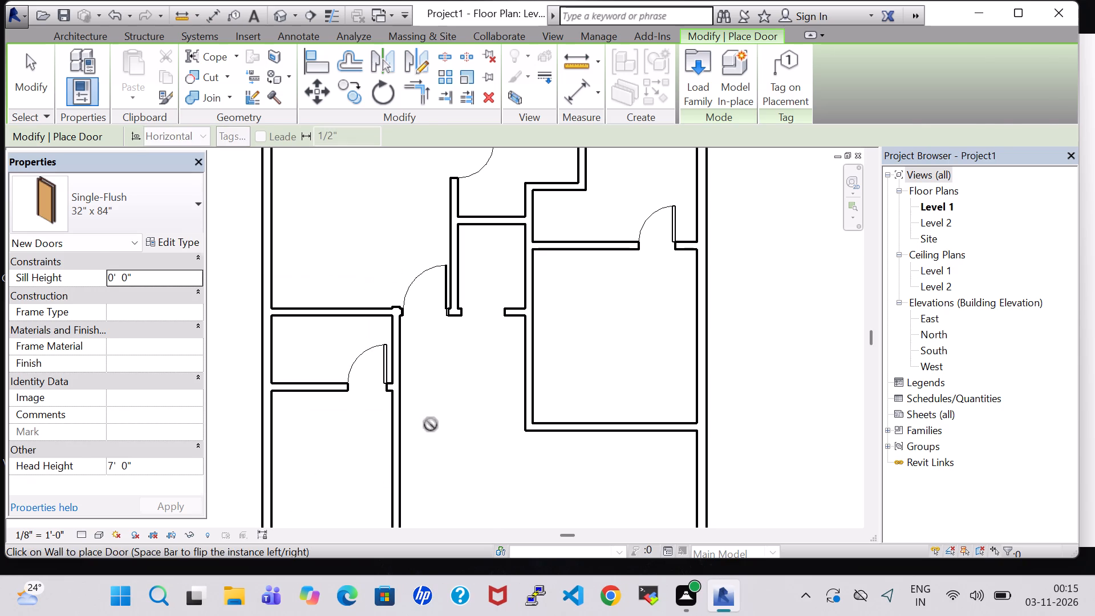
{"action": "key", "text": "Escape"}
Cut an opening in the vertical partition below the new door by splitting it twice, the lower cut about 3' 2" above the crosswall, and deleting the middle segment.
{"action": "scroll", "coordinate": [431, 407], "scroll_direction": "down", "scroll_amount": 3}
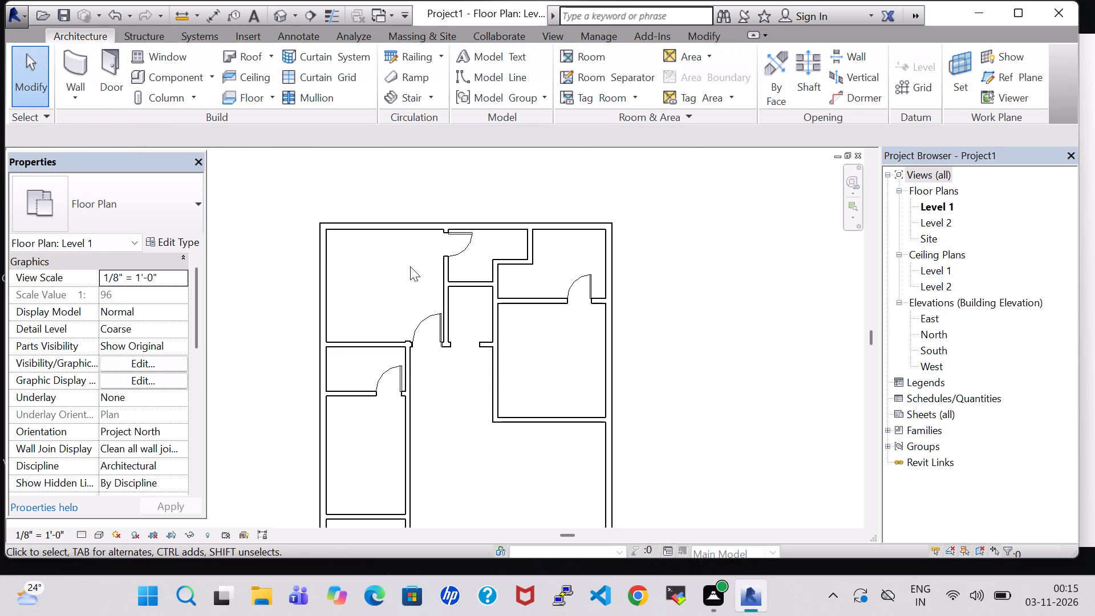
{"action": "left_click", "coordinate": [703, 35]}
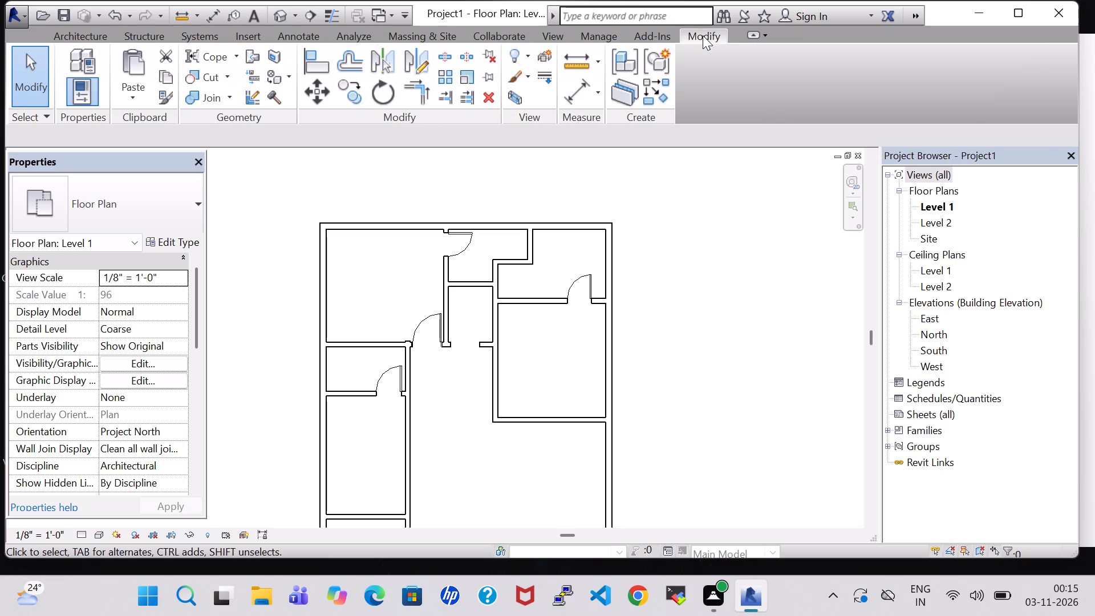
{"action": "left_click", "coordinate": [451, 62]}
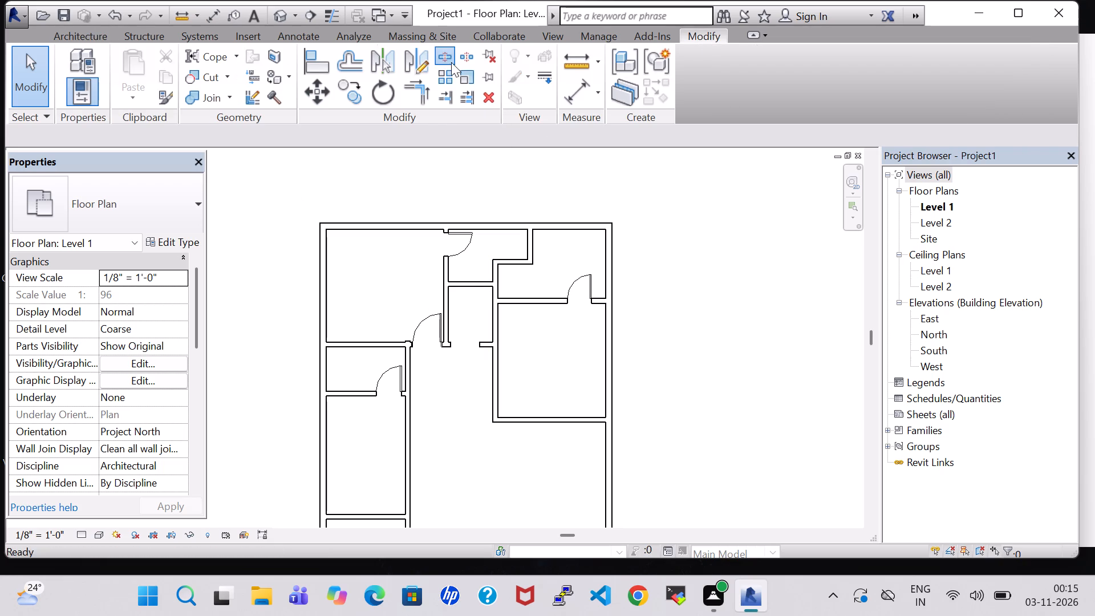
{"action": "left_click", "coordinate": [406, 418]}
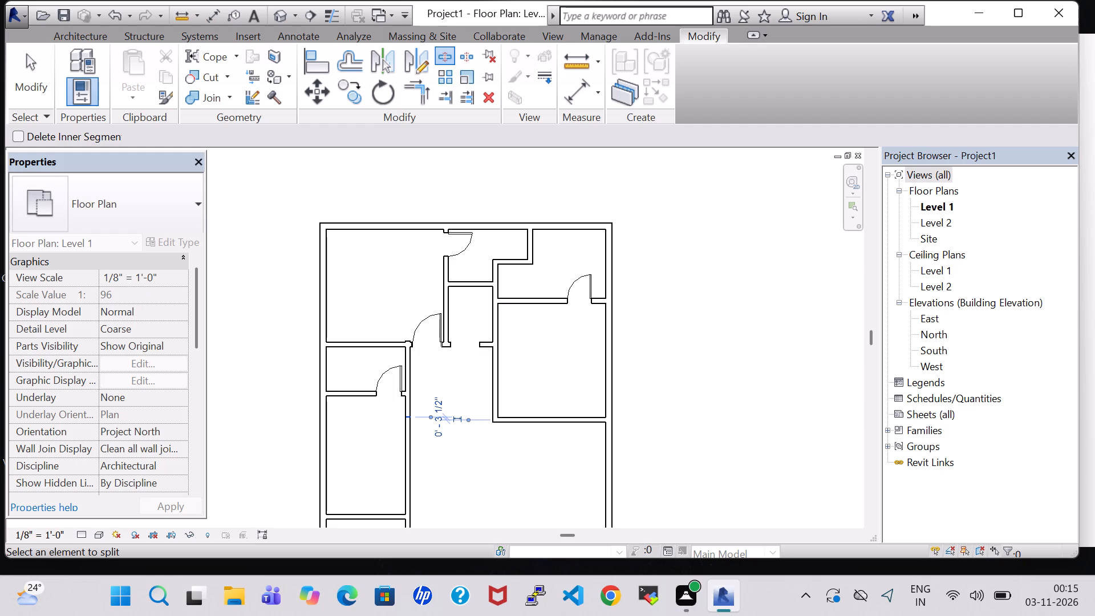
{"action": "left_click", "coordinate": [412, 487]}
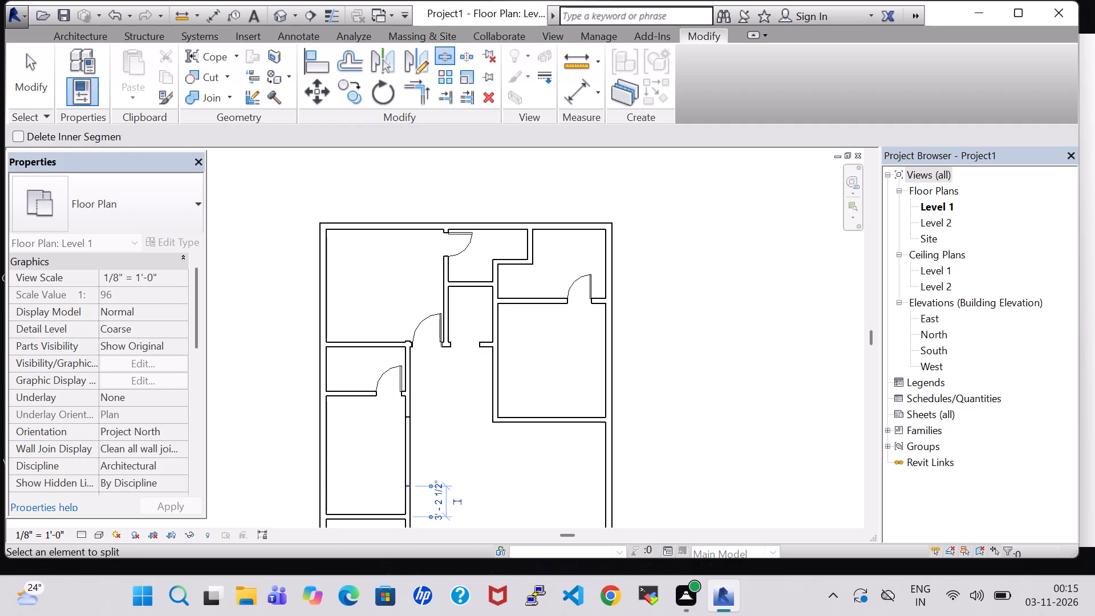
{"action": "key", "text": "Escape"}
{"action": "key", "text": "Escape"}
{"action": "left_click", "coordinate": [406, 448]}
{"action": "key", "text": "Delete"}
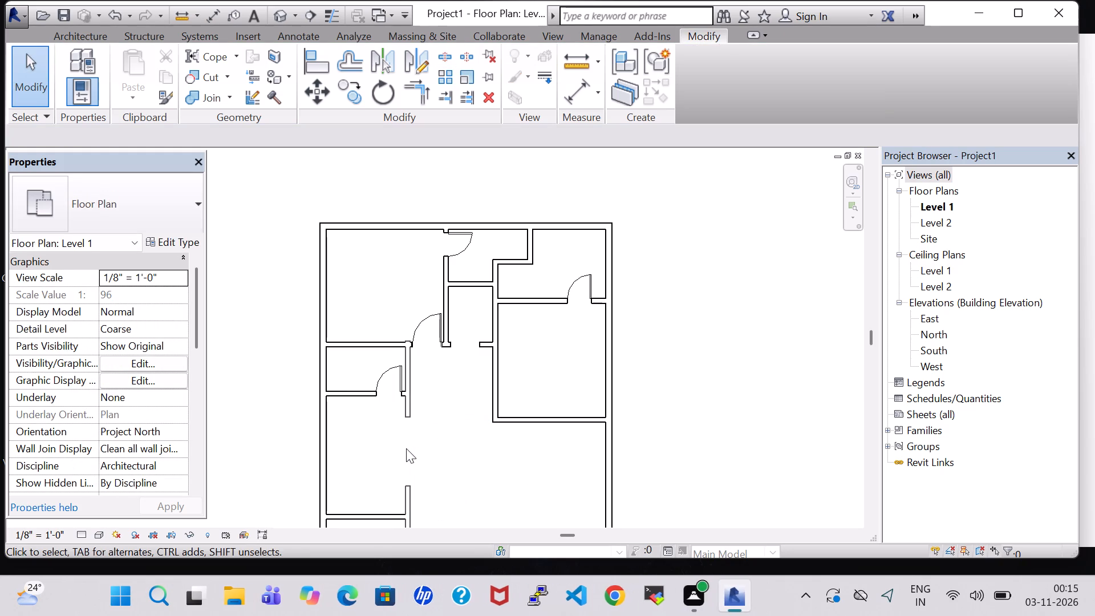
Narrow the new opening by nudging the upper stub's end down and the lower stub's end up, to about 9' 0 1/2" below the door's wall.
{"action": "left_click", "coordinate": [409, 417]}
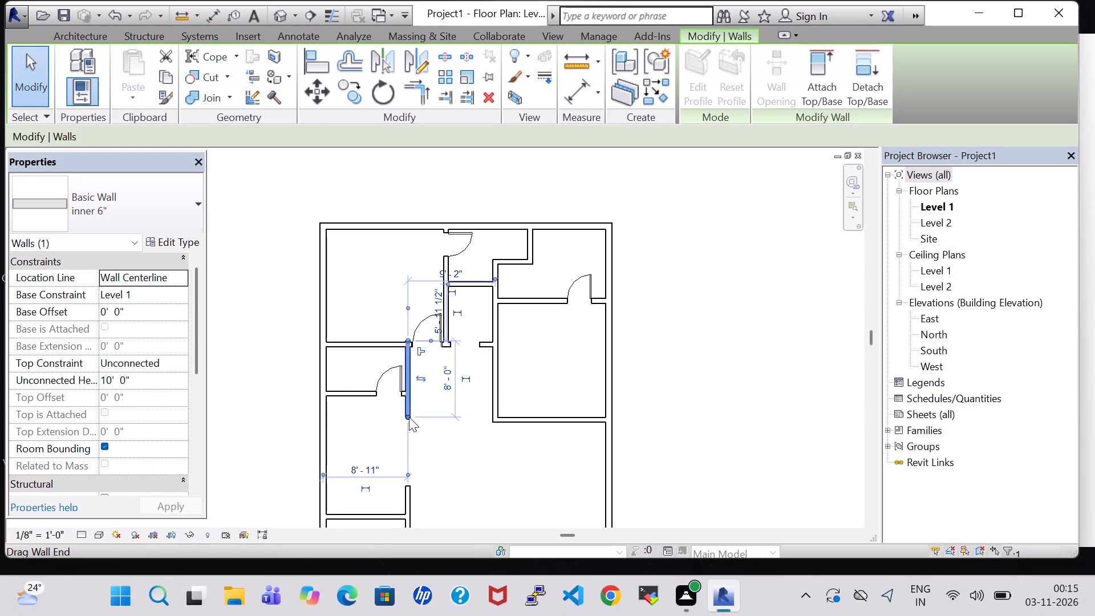
{"action": "key", "text": "Down"}
{"action": "left_click", "coordinate": [481, 448]}
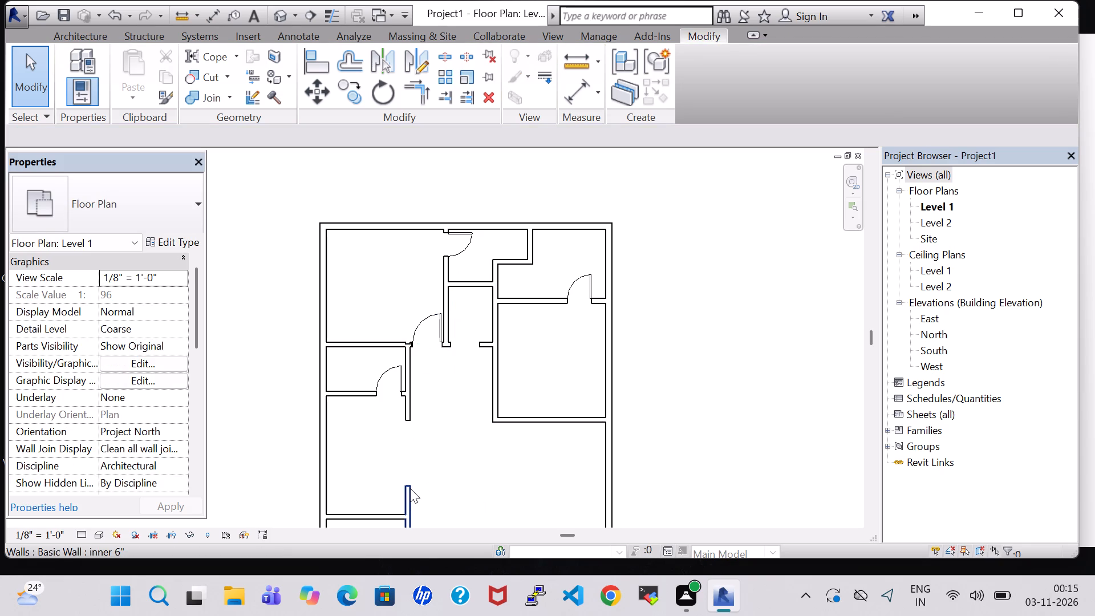
{"action": "left_click", "coordinate": [410, 488]}
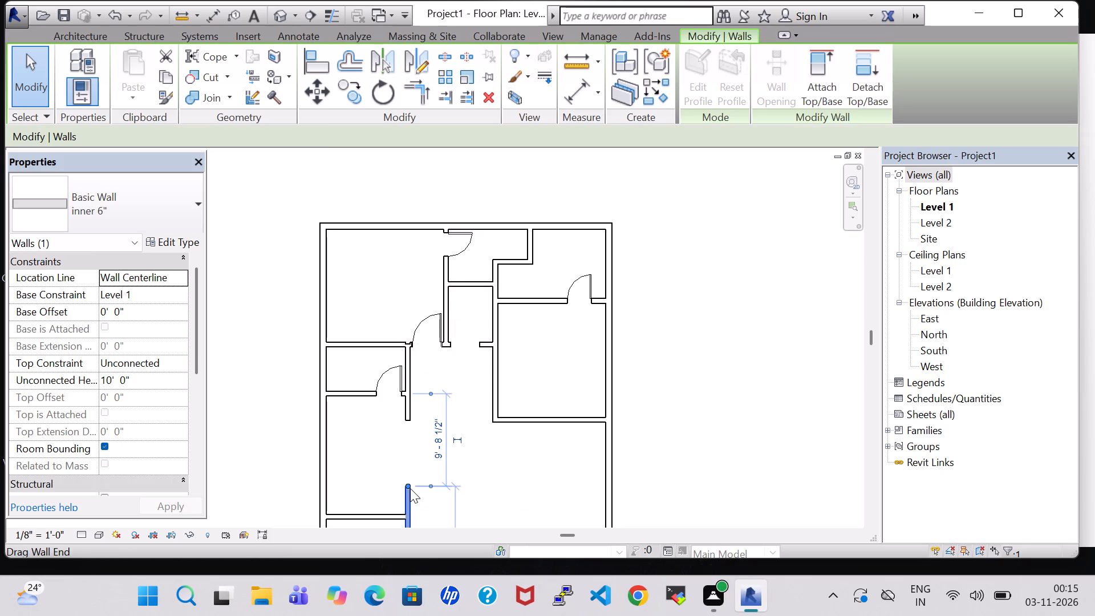
{"action": "key", "text": "Up"}
{"action": "key", "text": "Up"}
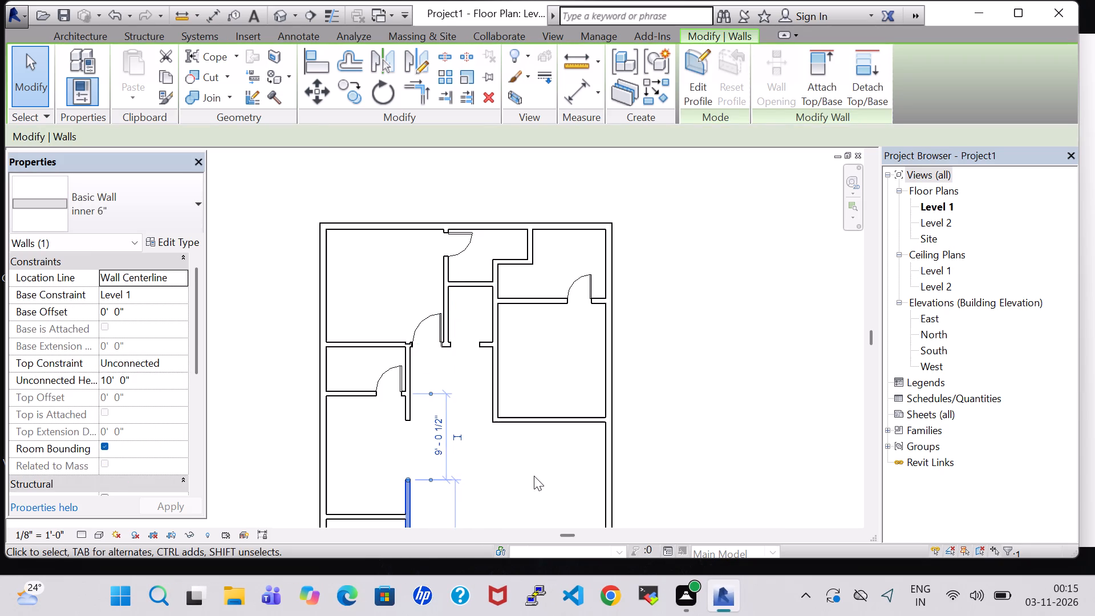
{"action": "left_click", "coordinate": [534, 476]}
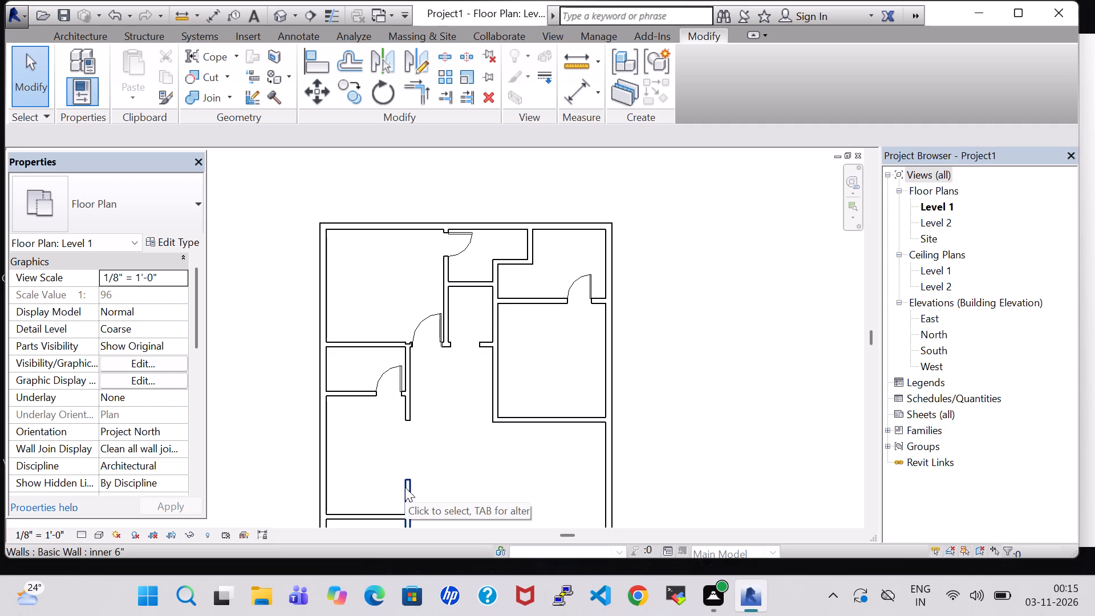
{"action": "double_click", "coordinate": [461, 477]}
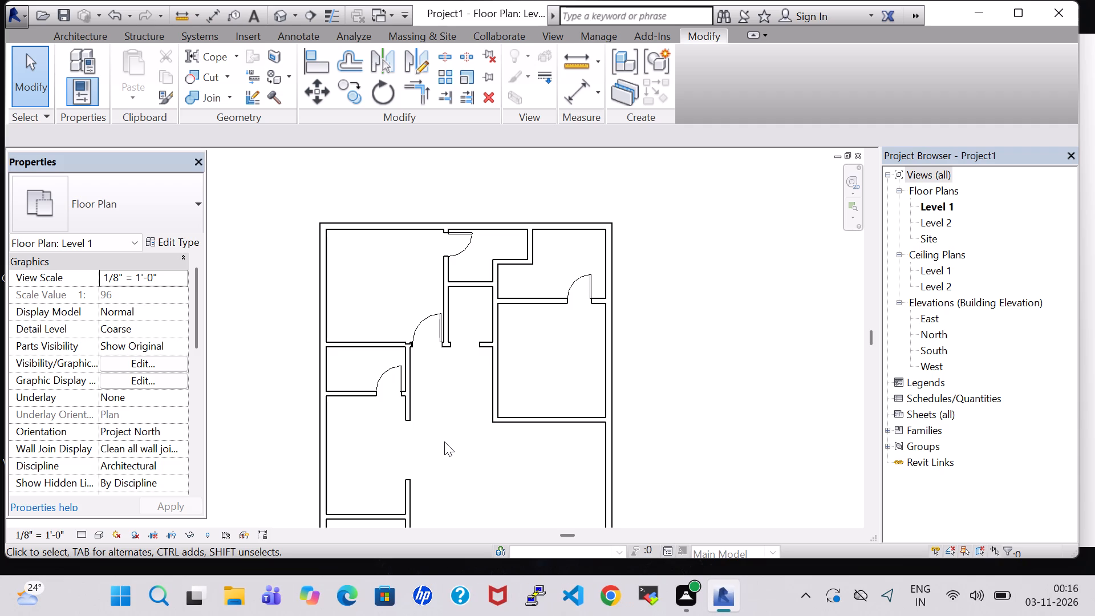
Place a Half Arch Glass 36" x 80" door in the right-hand room's hallway wall, opening inward, about 3' 2" and 4' 9" from the adjacent walls.
{"action": "left_click", "coordinate": [72, 38]}
{"action": "left_click", "coordinate": [100, 84]}
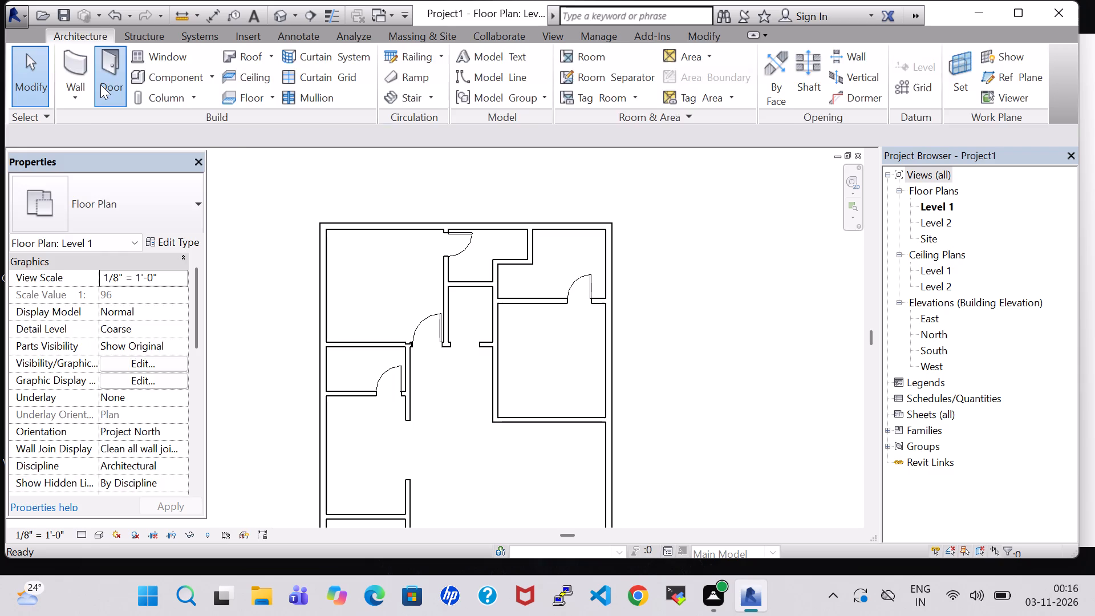
{"action": "left_click", "coordinate": [153, 218]}
{"action": "scroll", "coordinate": [142, 293], "scroll_direction": "up", "scroll_amount": 3}
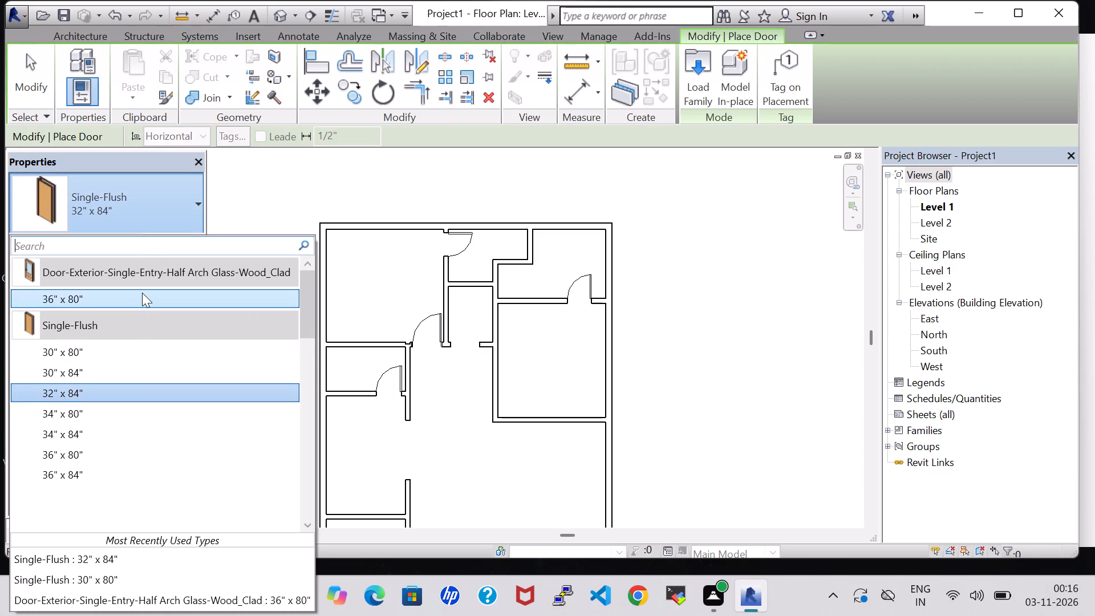
{"action": "left_click", "coordinate": [142, 293]}
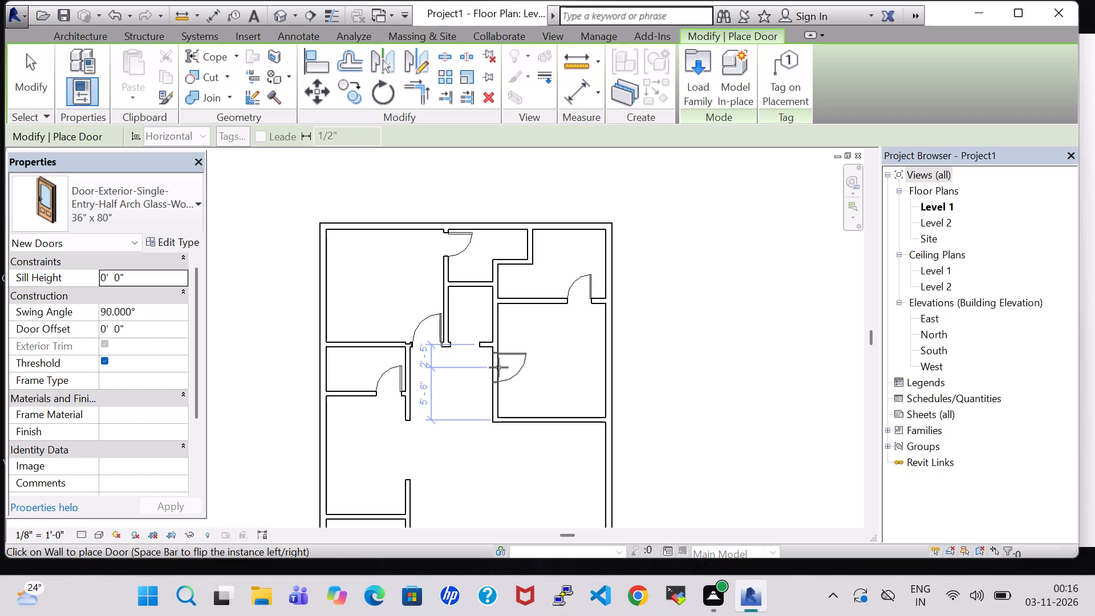
{"action": "left_click", "coordinate": [498, 375]}
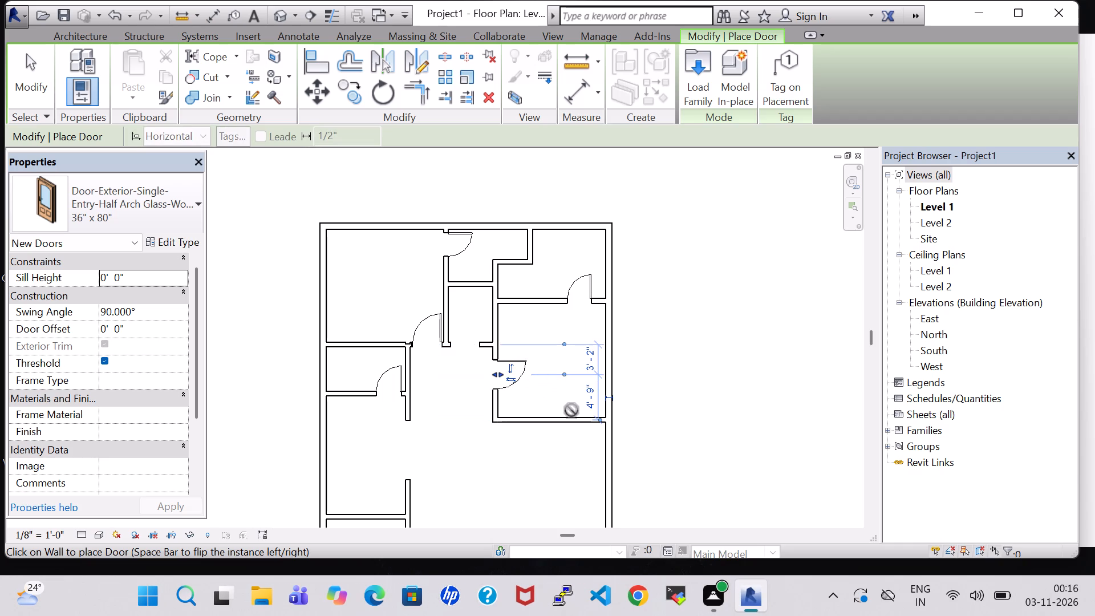
{"action": "key", "text": "Escape"}
{"action": "key", "text": "Escape"}
{"action": "left_click", "coordinate": [545, 390]}
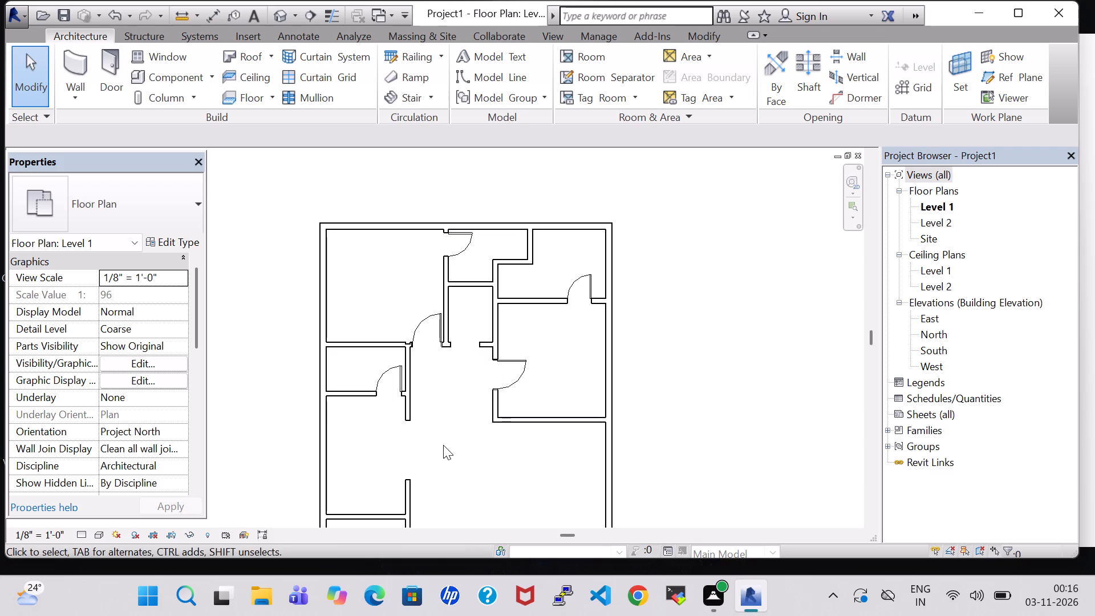
Split the vertical partition with a 0' 1" joint gap at the narrow left room's lower corner, and delete that room's bottom wall.
{"action": "middle_click_drag", "start_coordinate": [443, 448], "coordinate": [442, 437]}
{"action": "middle_click_drag", "start_coordinate": [443, 369], "coordinate": [443, 359]}
{"action": "middle_click_drag", "start_coordinate": [444, 341], "coordinate": [445, 336]}
{"action": "middle_click", "coordinate": [445, 335]}
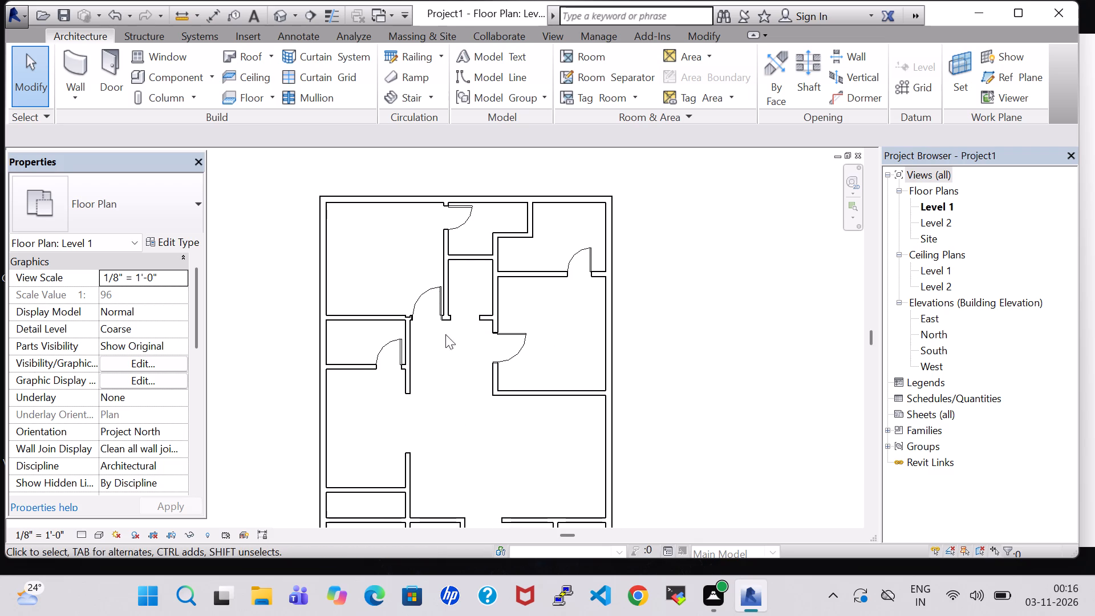
{"action": "middle_click_drag", "start_coordinate": [433, 421], "coordinate": [446, 317]}
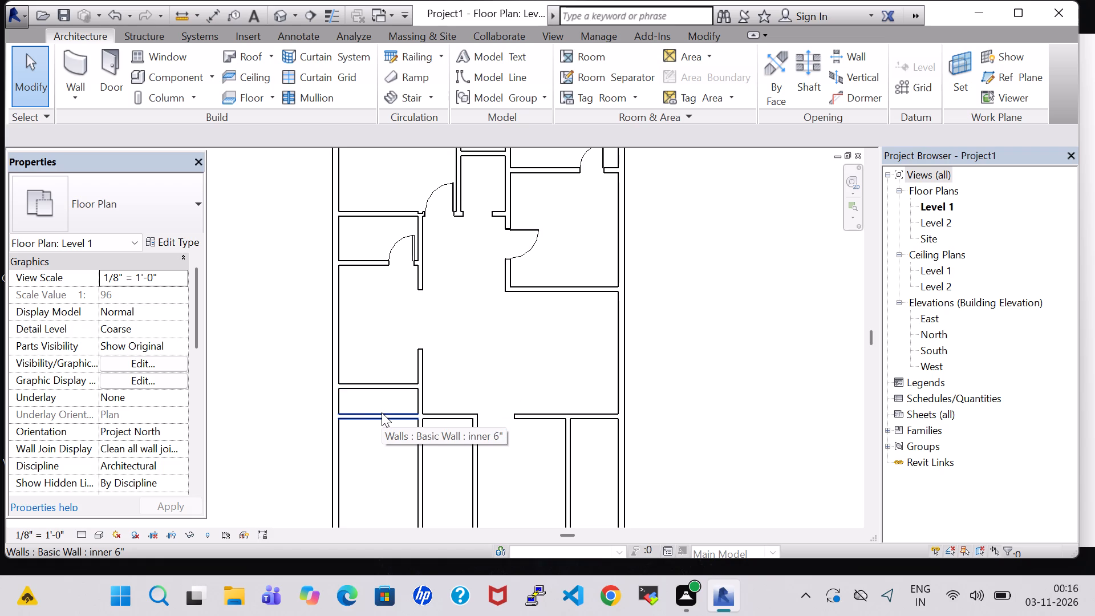
{"action": "scroll", "coordinate": [382, 412], "scroll_direction": "down", "scroll_amount": 3}
{"action": "middle_click_drag", "start_coordinate": [387, 456], "coordinate": [395, 325]}
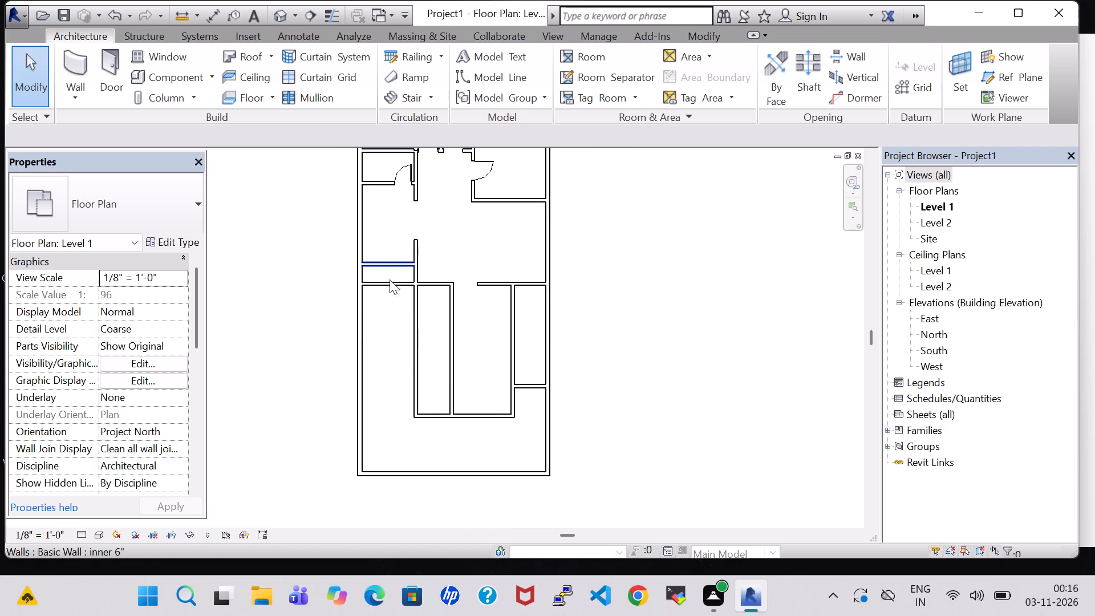
{"action": "left_click", "coordinate": [390, 290]}
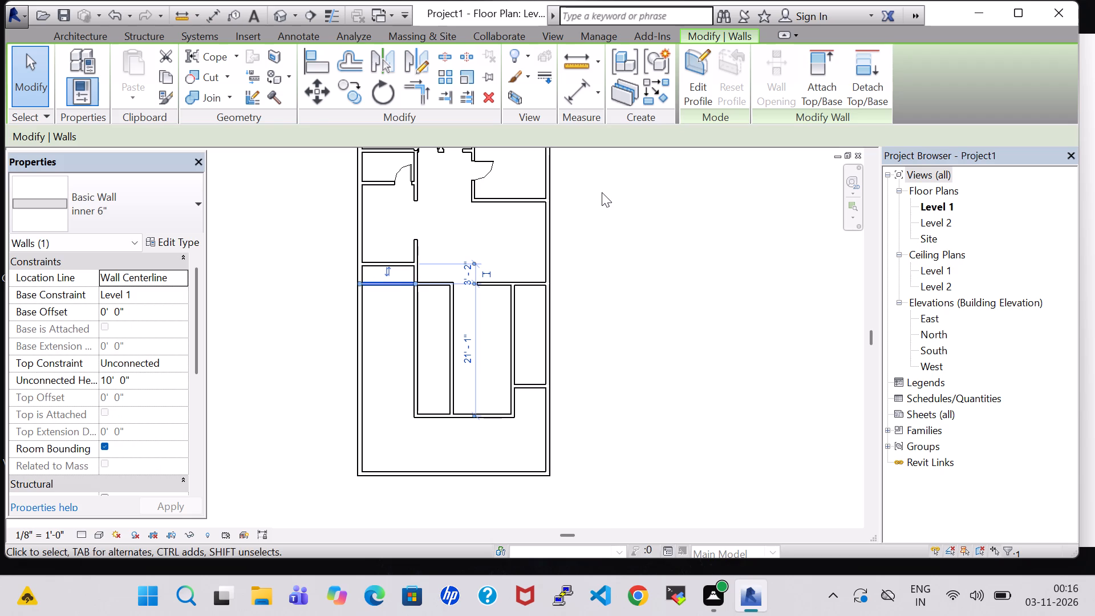
{"action": "left_click", "coordinate": [460, 54]}
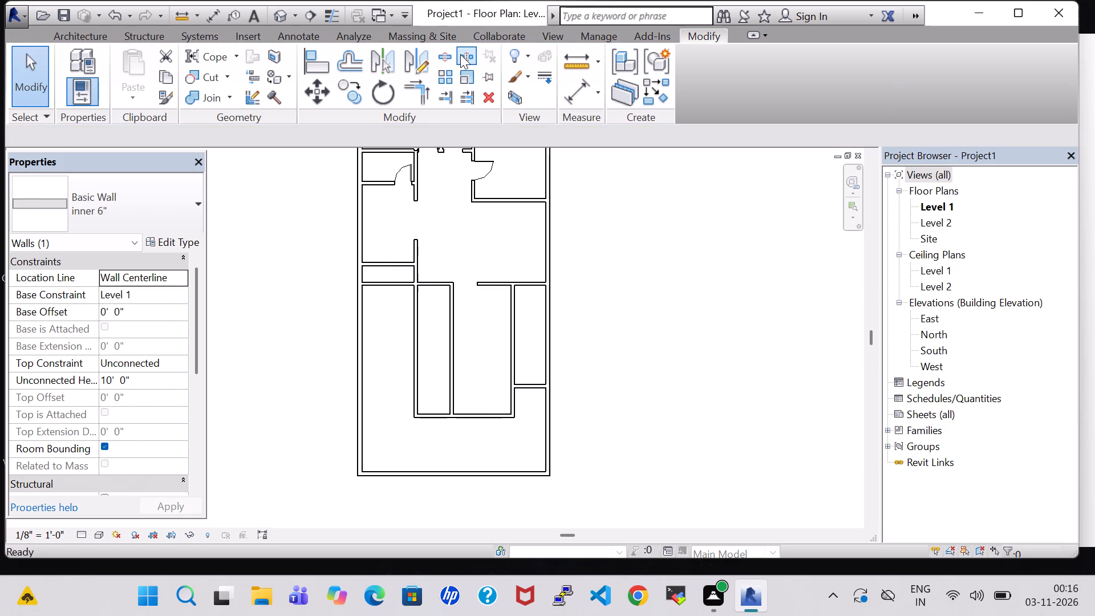
{"action": "left_click", "coordinate": [416, 283]}
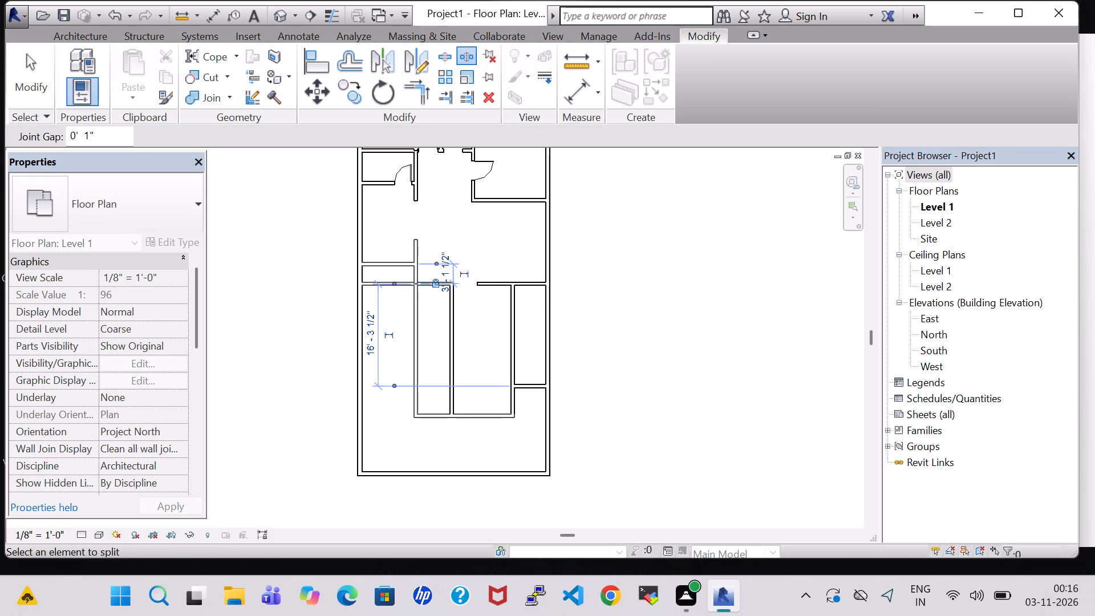
{"action": "key", "text": "Escape"}
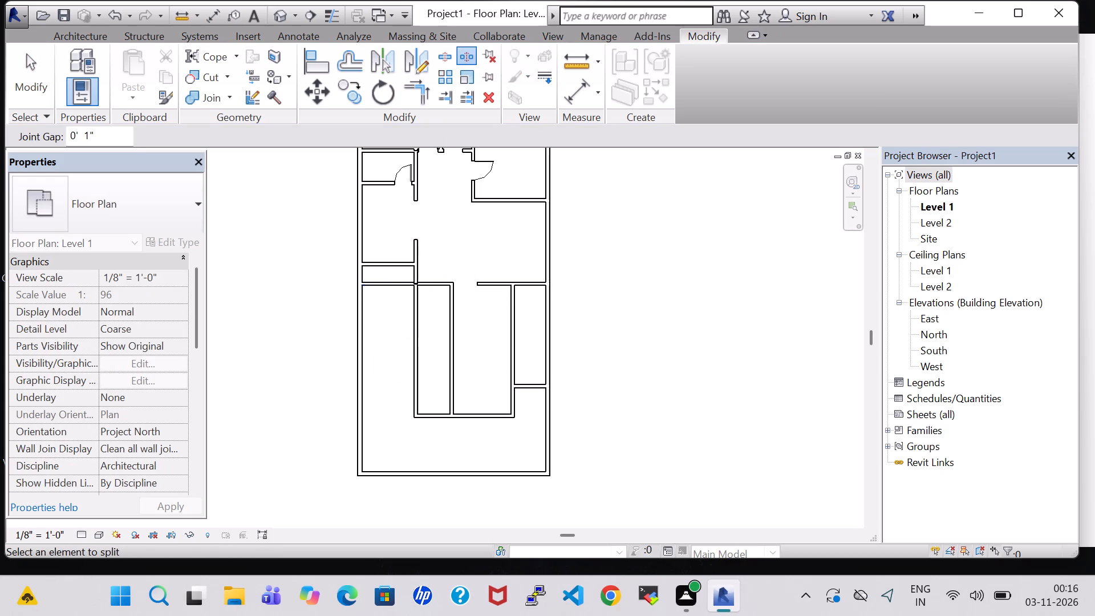
{"action": "key", "text": "Escape"}
{"action": "left_click", "coordinate": [388, 289]}
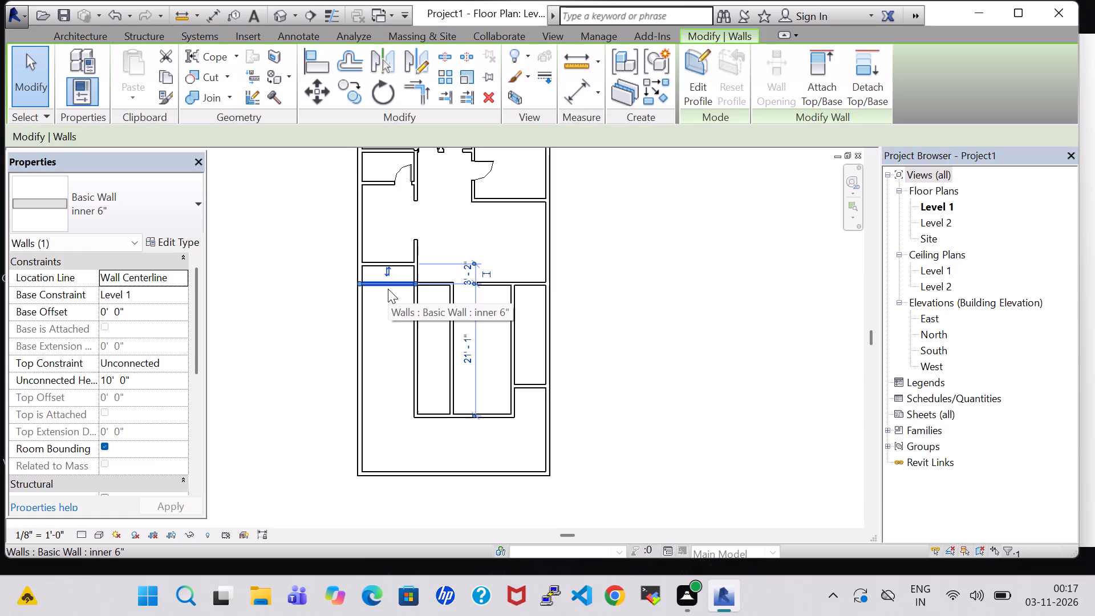
{"action": "key", "text": "Delete"}
Nudge the upper end of the lower vertical partition down at the split junction, unjoining the elements that cannot stay joined.
{"action": "scroll", "coordinate": [421, 285], "scroll_direction": "up", "scroll_amount": 11}
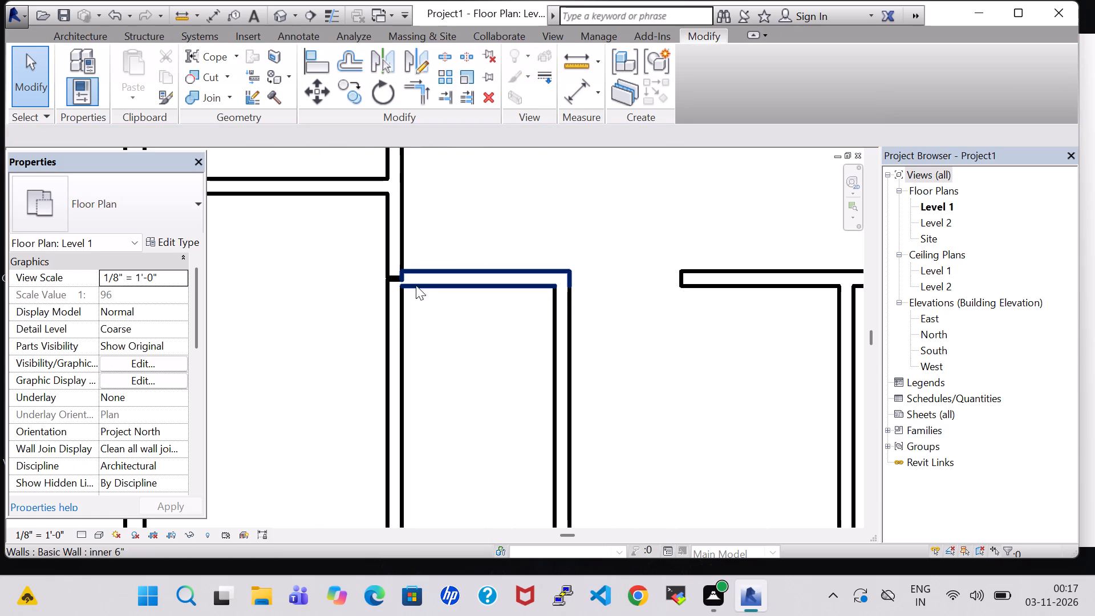
{"action": "left_click", "coordinate": [393, 275]}
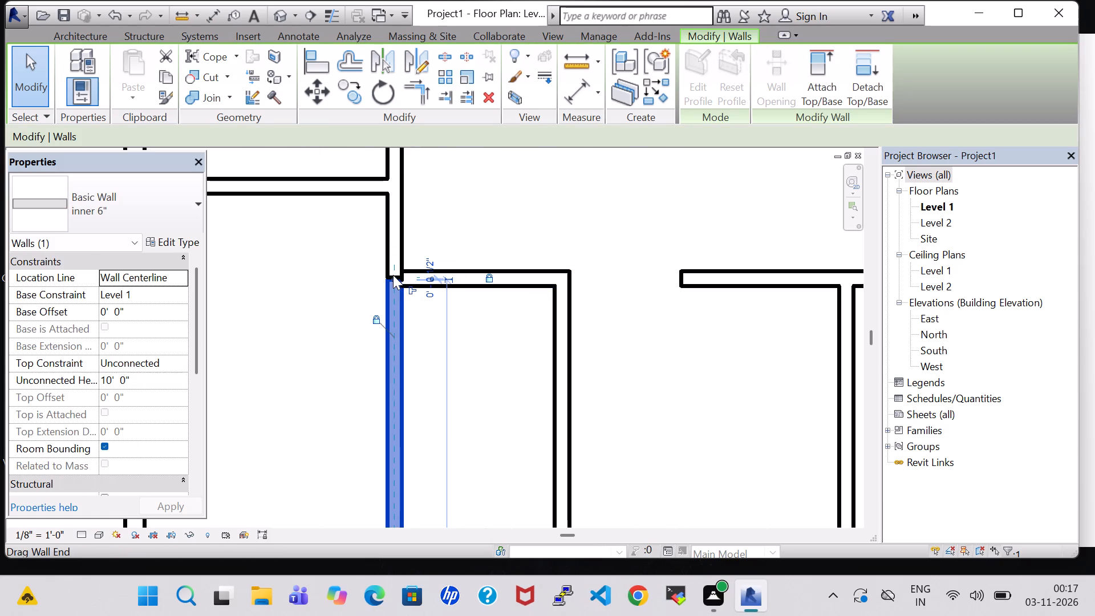
{"action": "key", "text": "Up"}
{"action": "key", "text": "Down"}
{"action": "key", "text": "Down"}
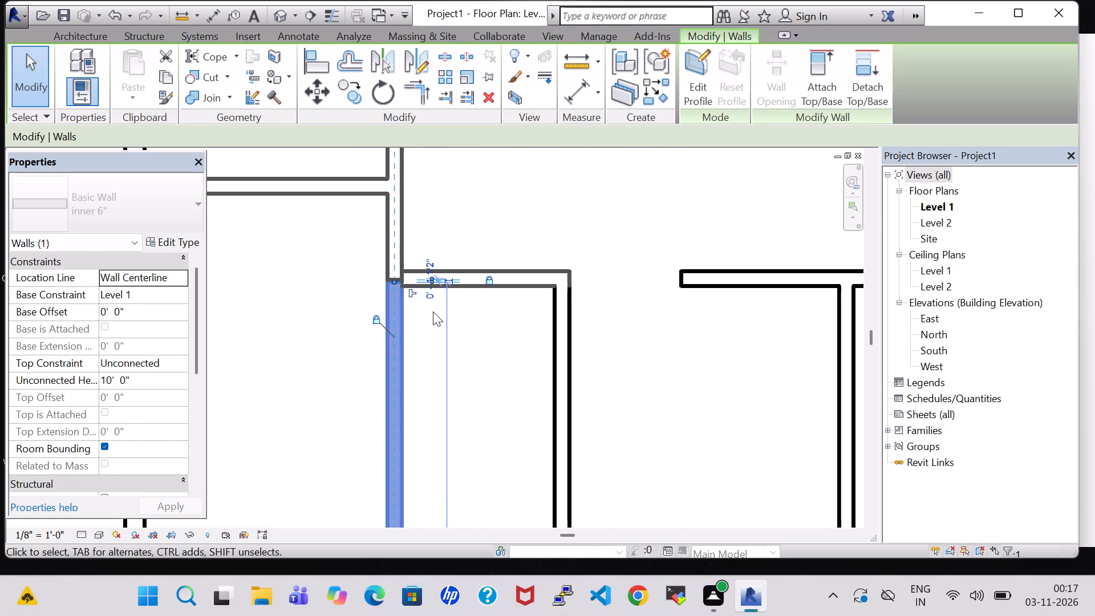
{"action": "key", "text": "Down"}
{"action": "key", "text": "Down"}
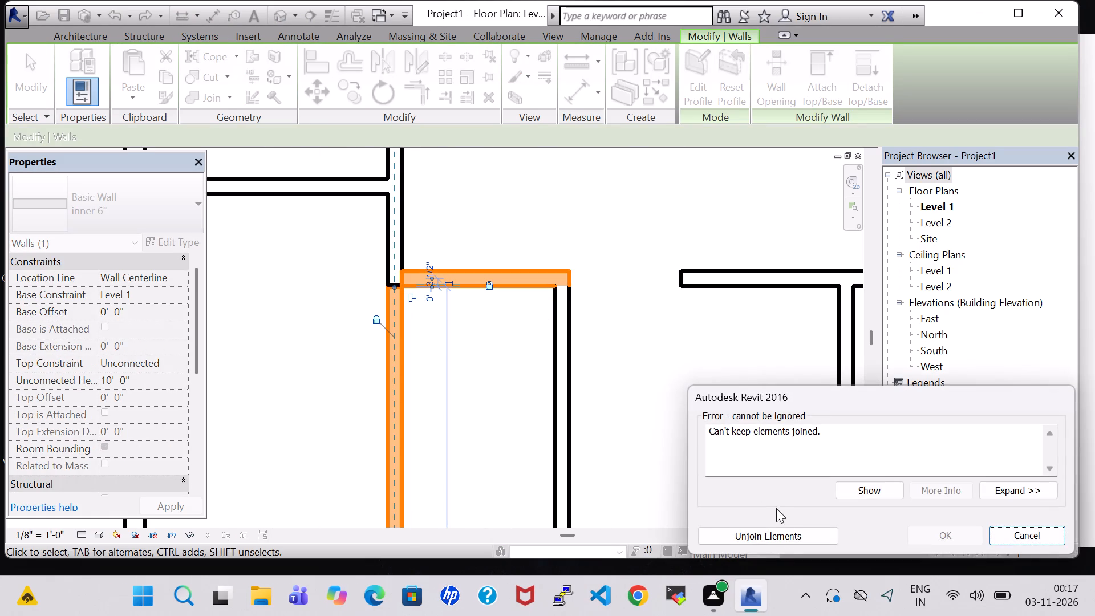
{"action": "left_click", "coordinate": [787, 534]}
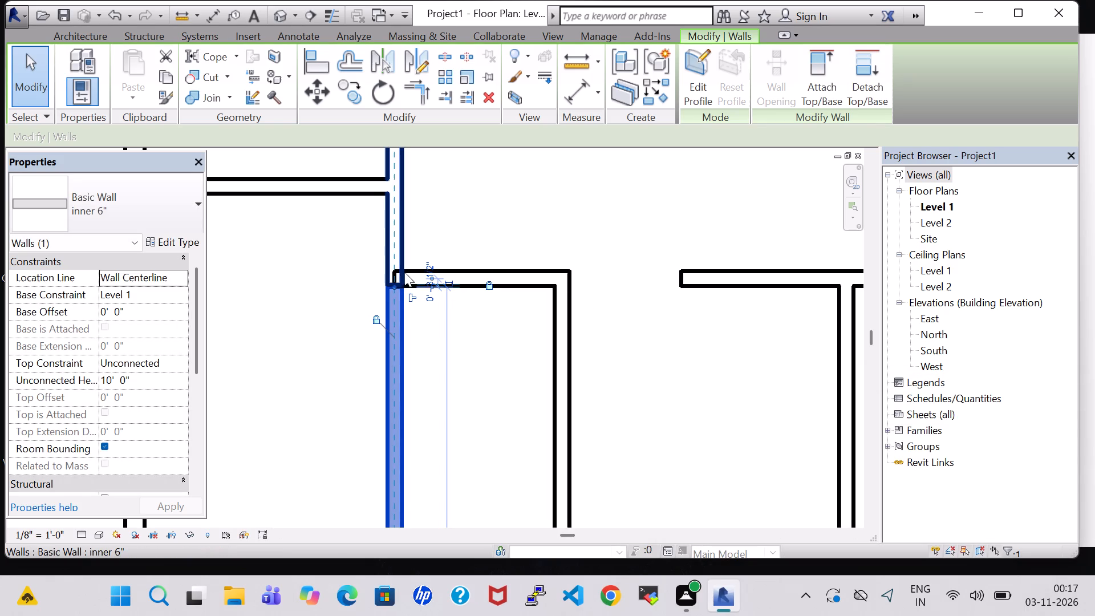
Nudge the short horizontal partition toward the vertical partition at the split junction.
{"action": "scroll", "coordinate": [399, 272], "scroll_direction": "up", "scroll_amount": 6}
{"action": "left_click", "coordinate": [395, 272]}
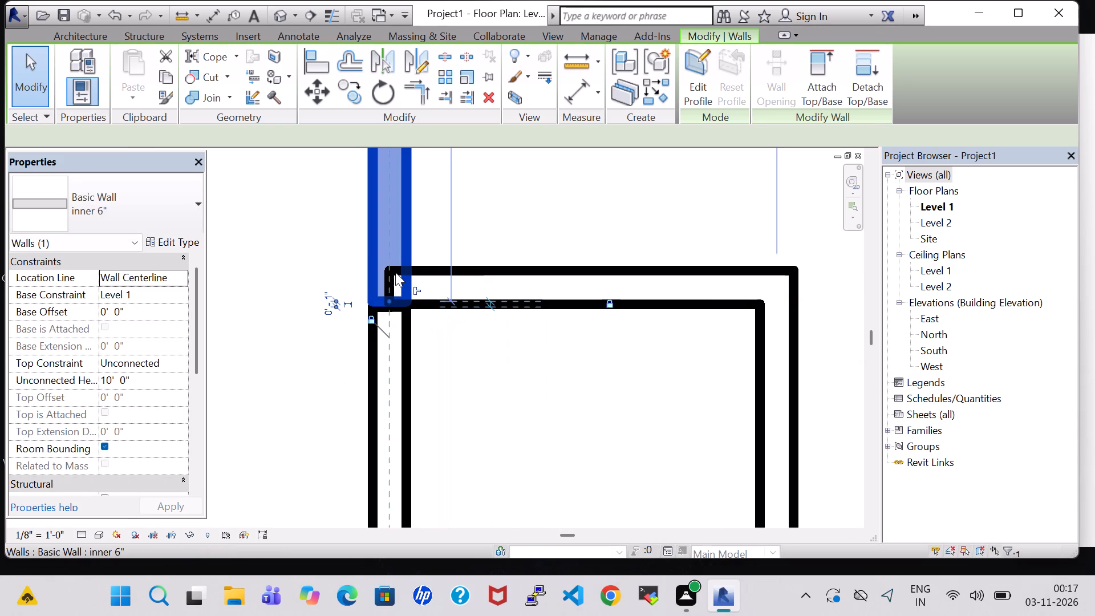
{"action": "left_click", "coordinate": [460, 269]}
{"action": "key", "text": "Left"}
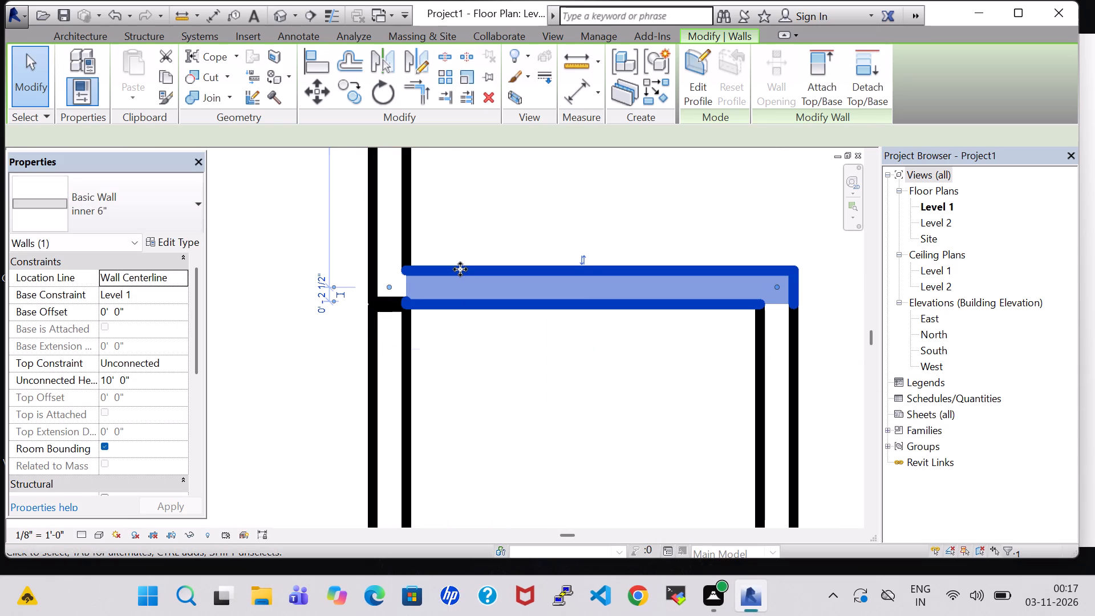
{"action": "left_click", "coordinate": [532, 219]}
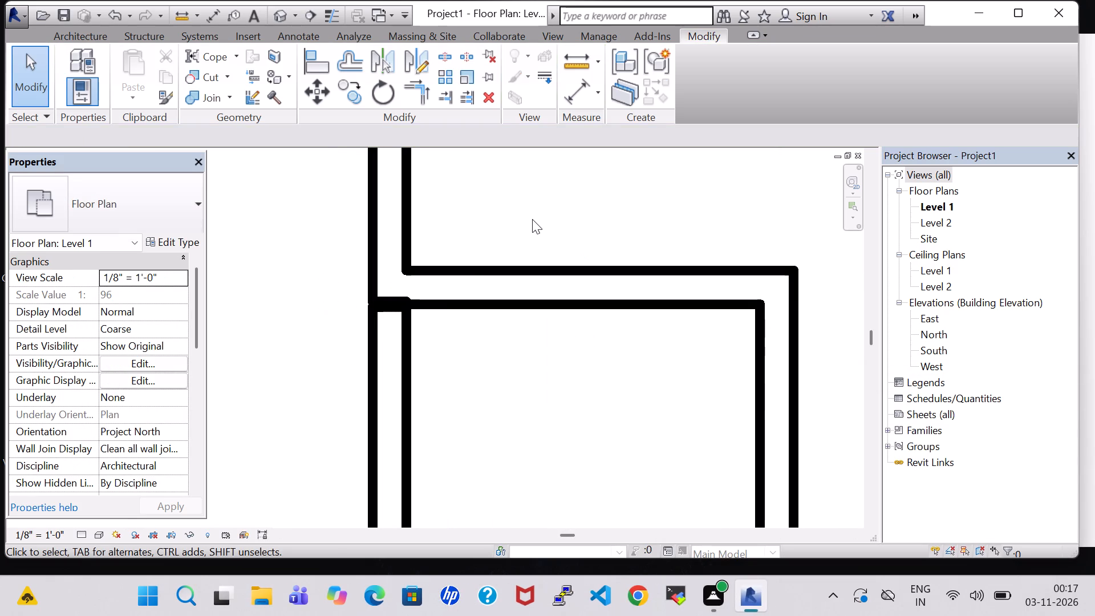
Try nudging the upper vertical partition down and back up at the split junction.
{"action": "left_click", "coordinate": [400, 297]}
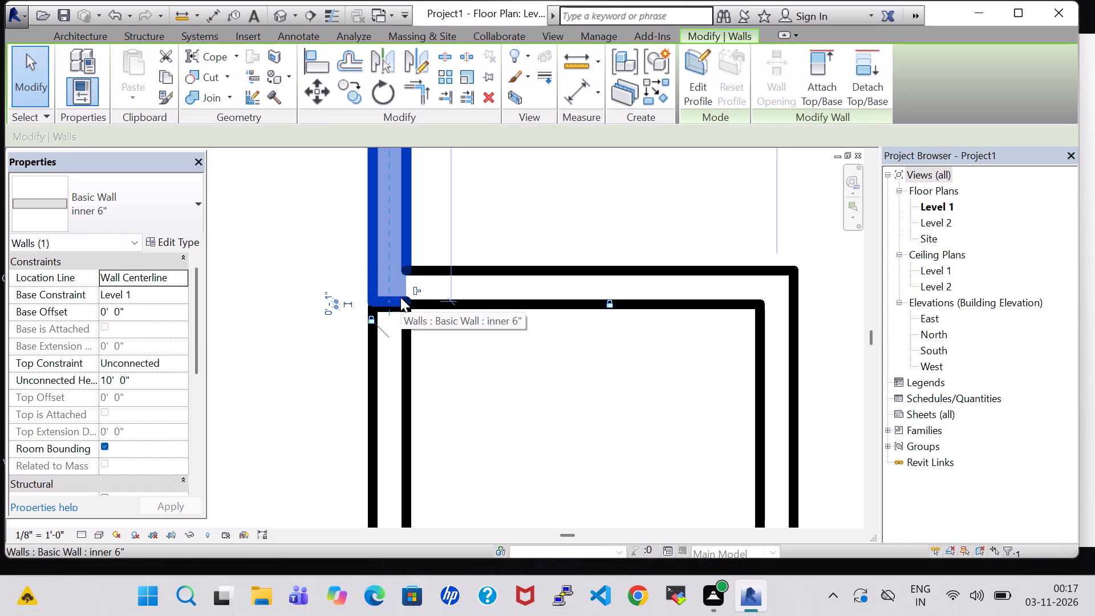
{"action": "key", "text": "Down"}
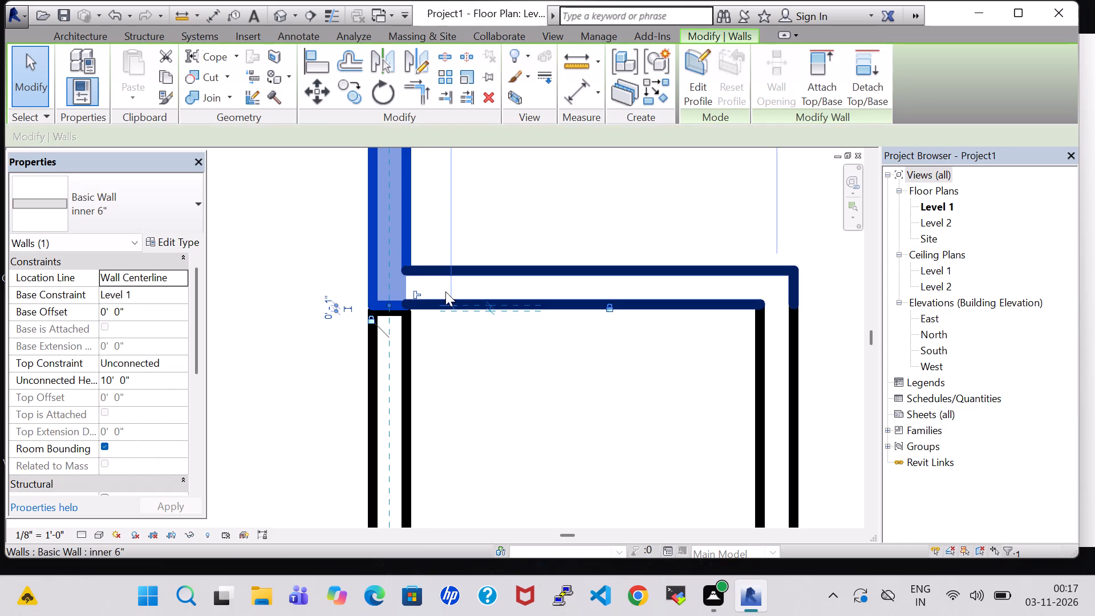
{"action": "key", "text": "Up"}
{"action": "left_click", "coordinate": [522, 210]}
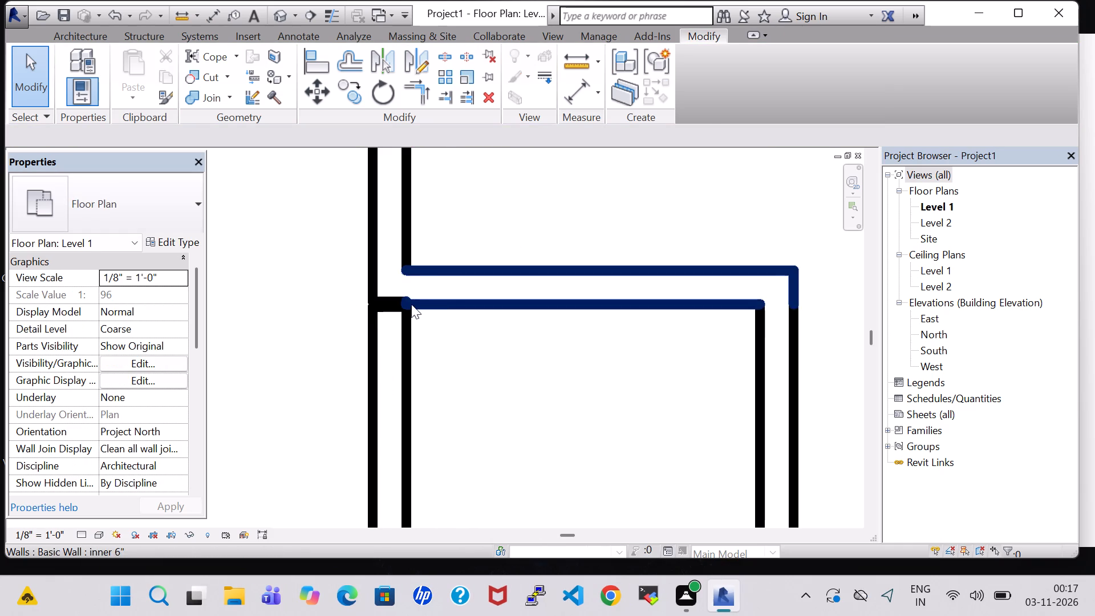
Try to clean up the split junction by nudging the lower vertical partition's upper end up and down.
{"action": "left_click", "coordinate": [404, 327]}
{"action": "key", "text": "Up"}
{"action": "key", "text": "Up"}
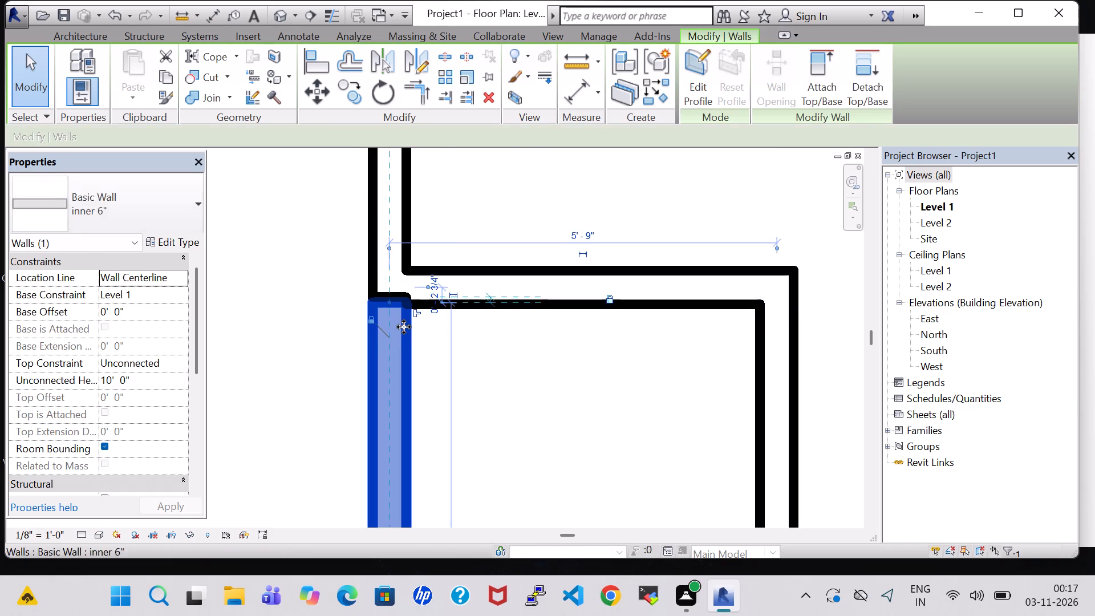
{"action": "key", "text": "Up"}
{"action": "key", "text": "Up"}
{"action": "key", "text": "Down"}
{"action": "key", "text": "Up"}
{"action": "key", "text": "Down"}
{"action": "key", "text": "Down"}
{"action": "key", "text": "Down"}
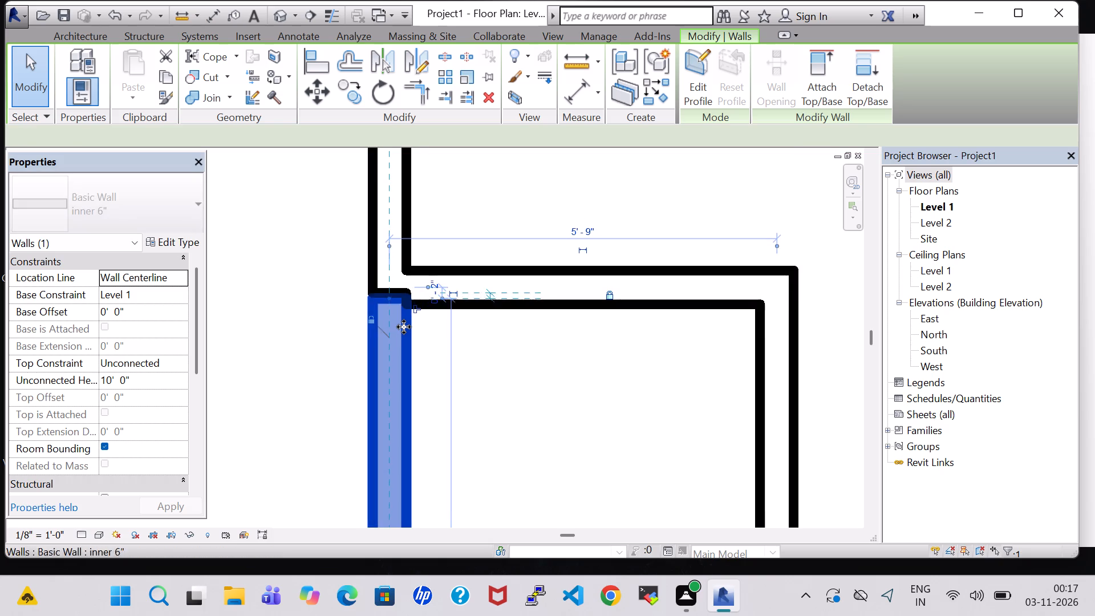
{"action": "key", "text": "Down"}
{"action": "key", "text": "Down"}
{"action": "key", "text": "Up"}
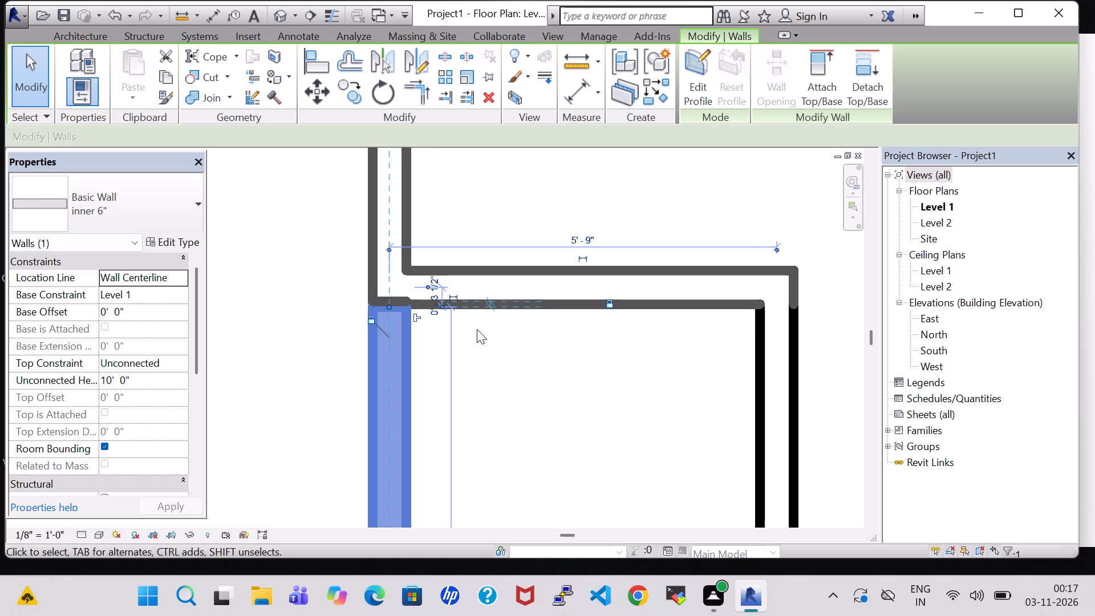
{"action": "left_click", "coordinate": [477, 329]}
Draw a horizontal wall from the left exterior wall to the vertical partition, about 6' 7" below the wall above, with type inner 6".
{"action": "scroll", "coordinate": [477, 329], "scroll_direction": "down", "scroll_amount": 8}
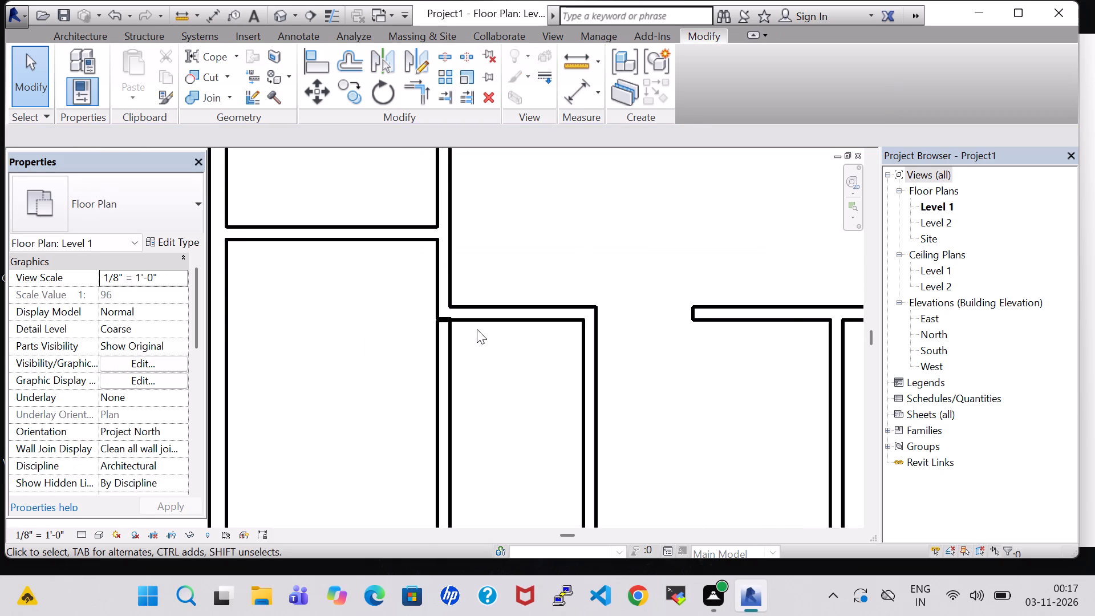
{"action": "left_click", "coordinate": [84, 37]}
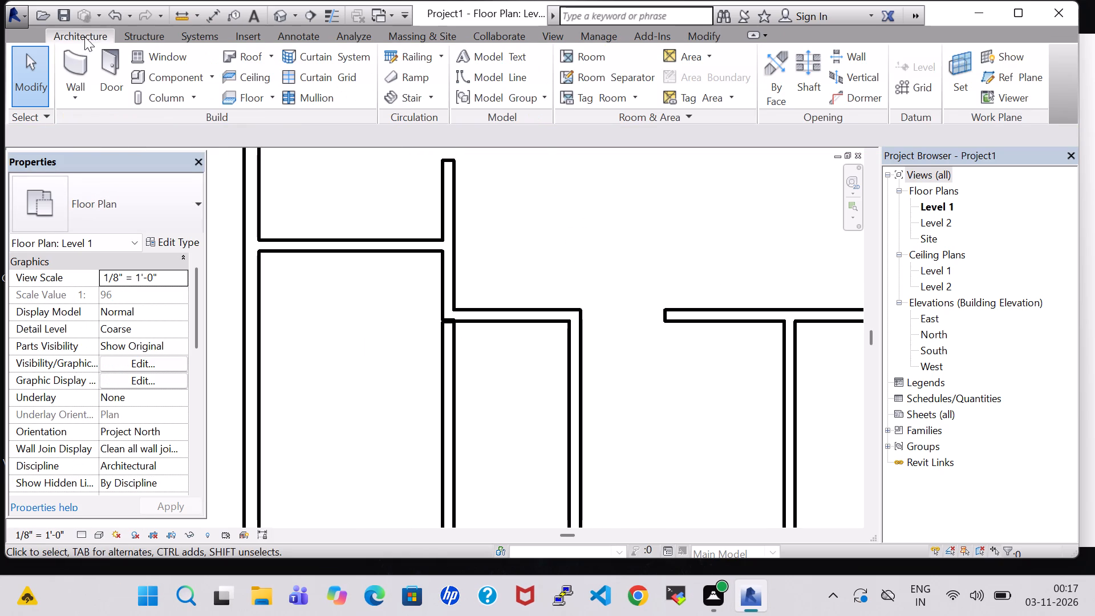
{"action": "left_click", "coordinate": [73, 66]}
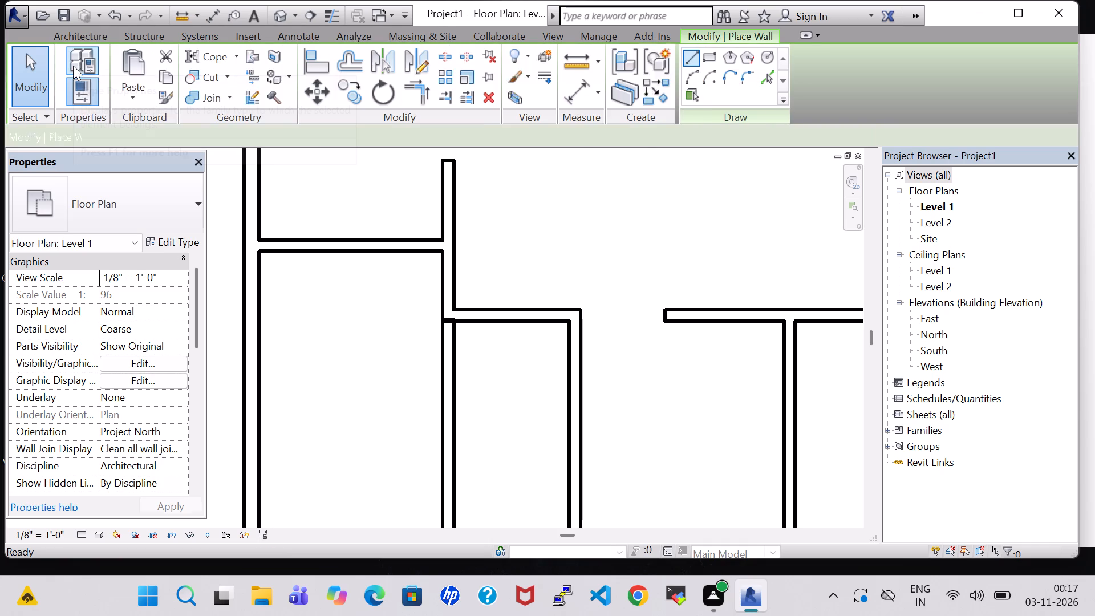
{"action": "left_click", "coordinate": [259, 390]}
{"action": "left_click", "coordinate": [444, 388]}
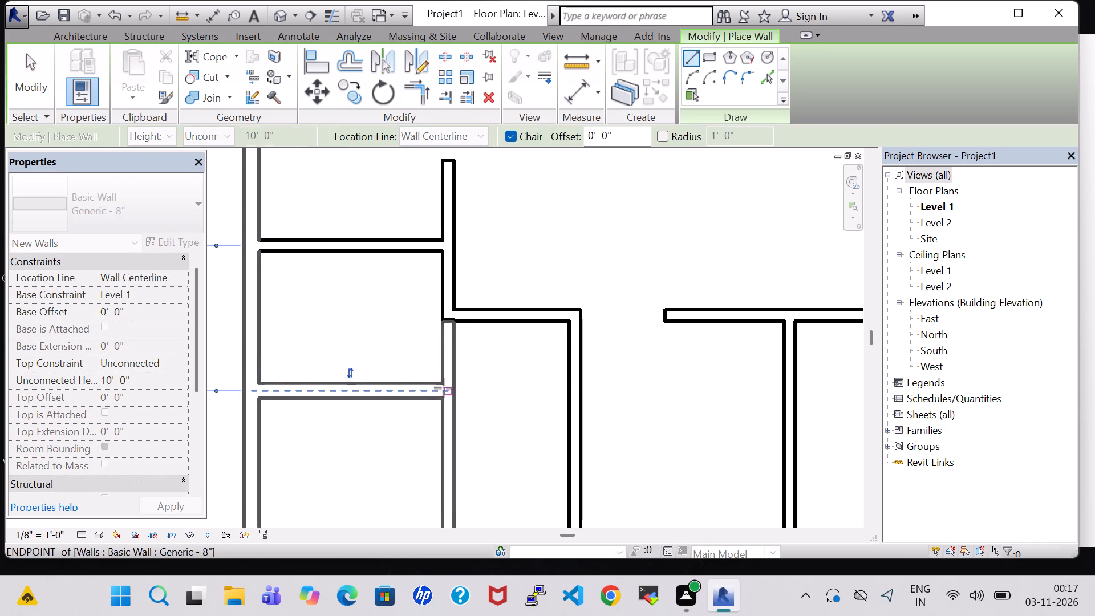
{"action": "key", "text": "Escape"}
{"action": "key", "text": "Escape"}
{"action": "left_click", "coordinate": [380, 387]}
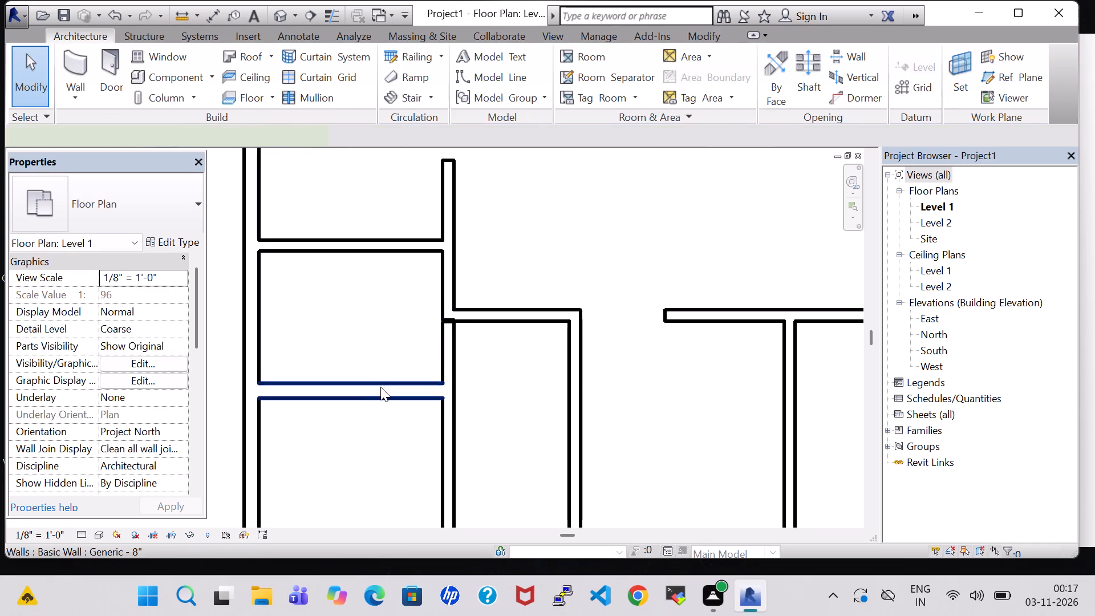
{"action": "left_click", "coordinate": [157, 206]}
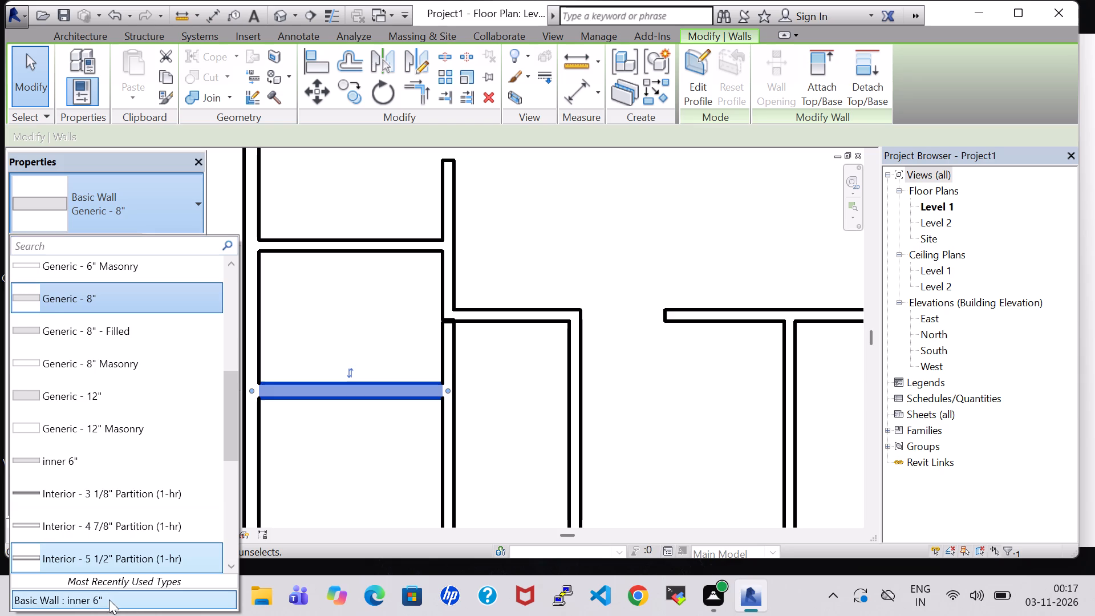
{"action": "left_click", "coordinate": [109, 599]}
{"action": "left_click", "coordinate": [559, 435]}
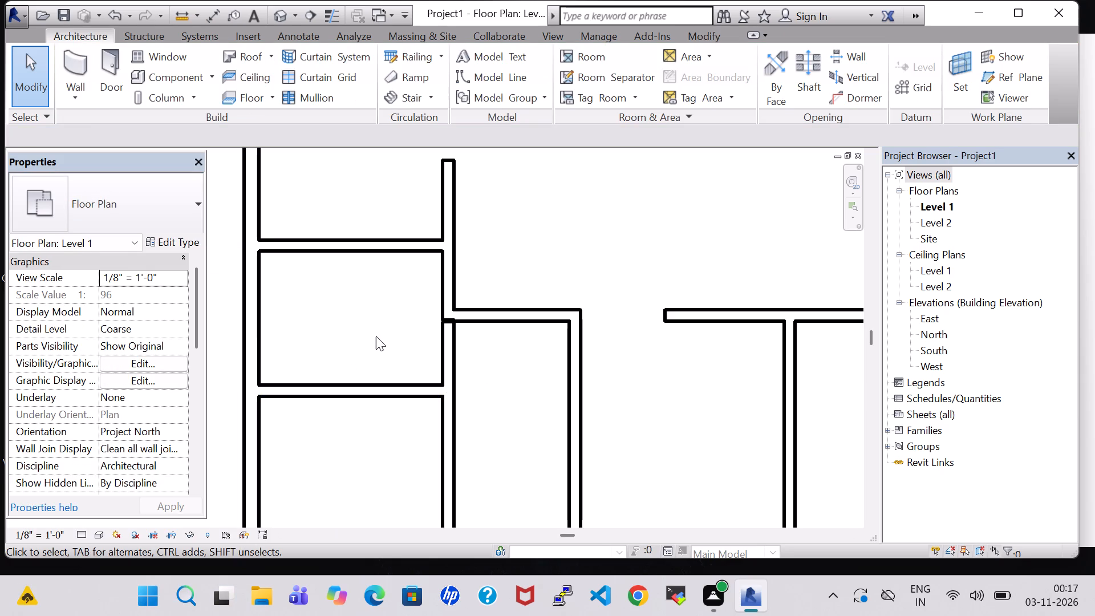
Nudge the short horizontal partition beside the new small room down to about 1' 9 1/2" below the vertical partition's split joint.
{"action": "scroll", "coordinate": [375, 335], "scroll_direction": "down", "scroll_amount": 3}
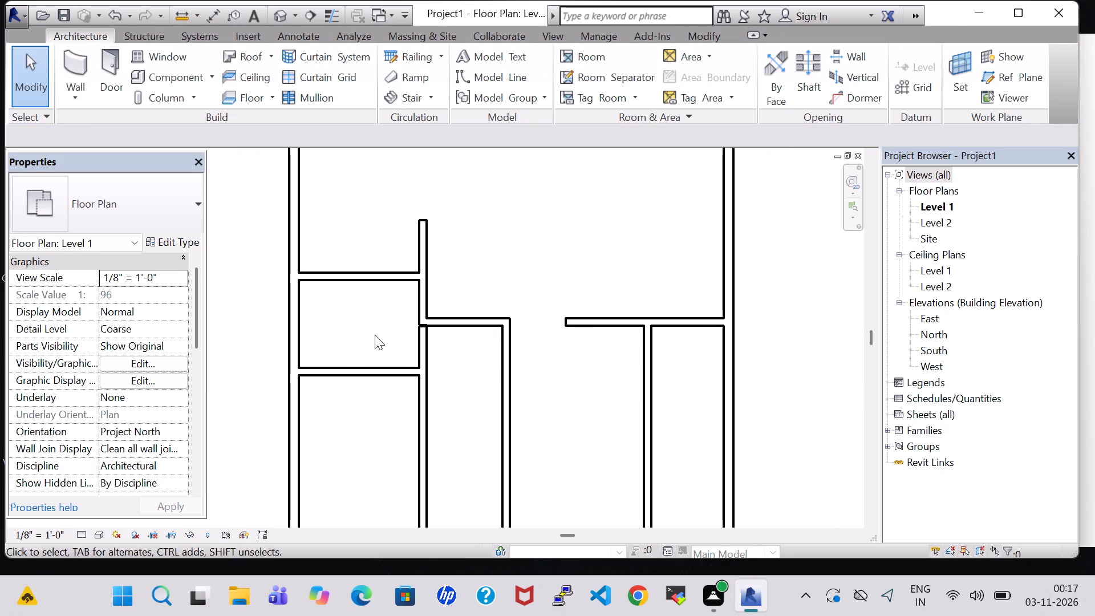
{"action": "left_click", "coordinate": [455, 327]}
{"action": "key", "text": "Down"}
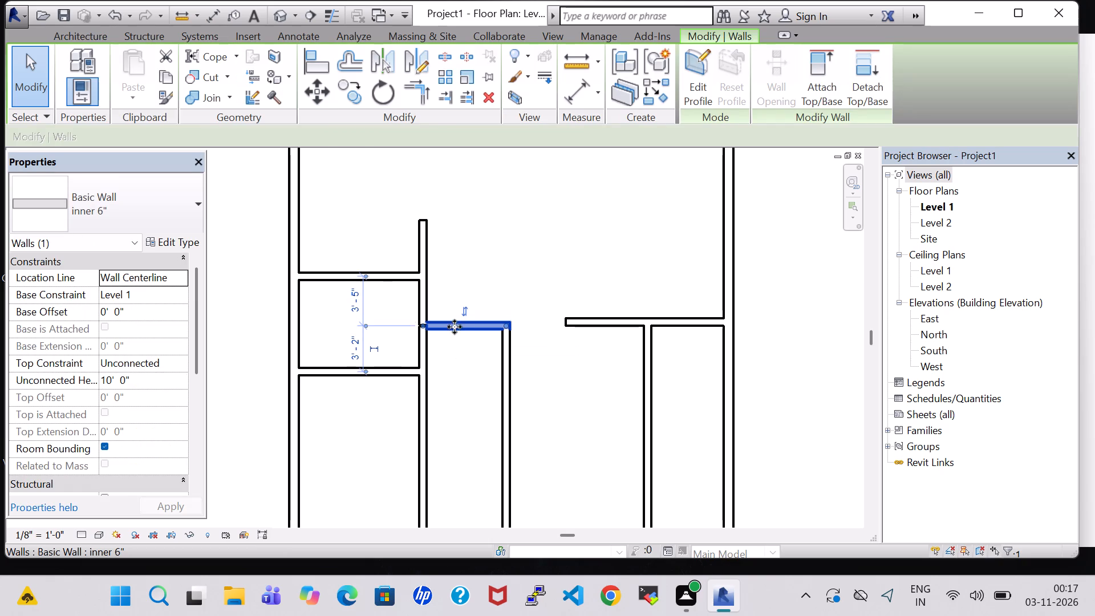
{"action": "key", "text": "Down"}
{"action": "key", "text": "Down"}
{"action": "key", "text": "Down"}
{"action": "left_click", "coordinate": [818, 536]}
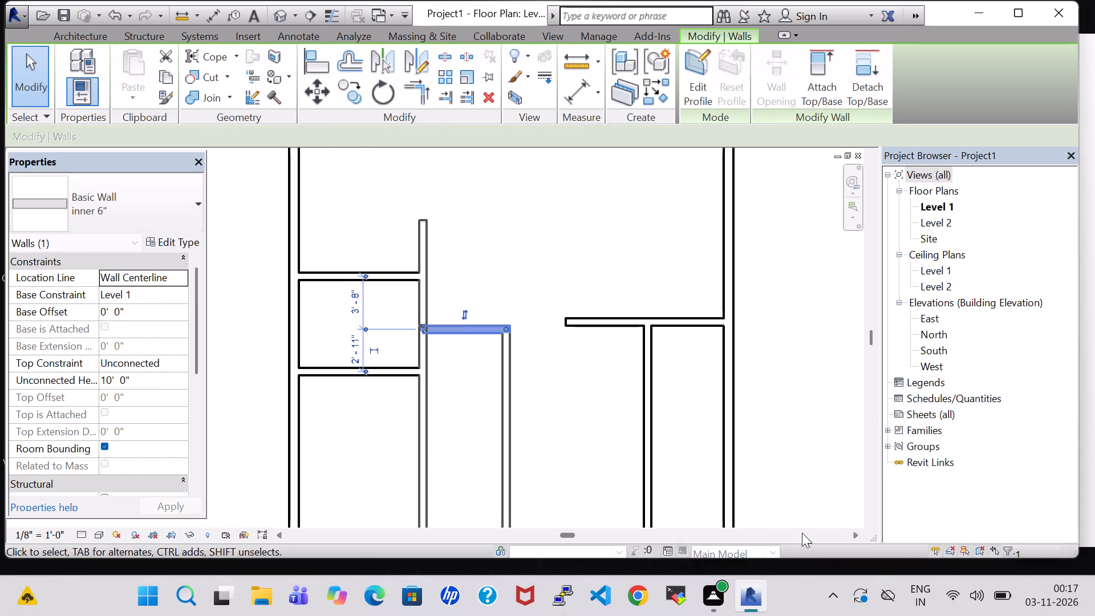
{"action": "key", "text": "Down"}
{"action": "key", "text": "Down"}
{"action": "key", "text": "Down"}
{"action": "key", "text": "Down"}
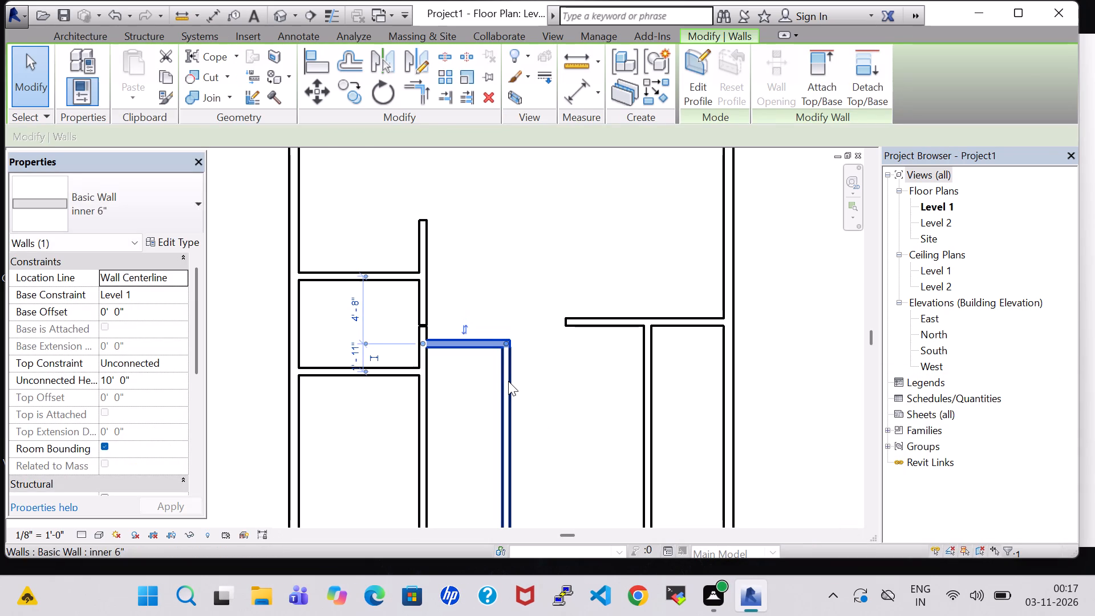
{"action": "key", "text": "Down"}
{"action": "key", "text": "Down"}
{"action": "left_click", "coordinate": [537, 387]}
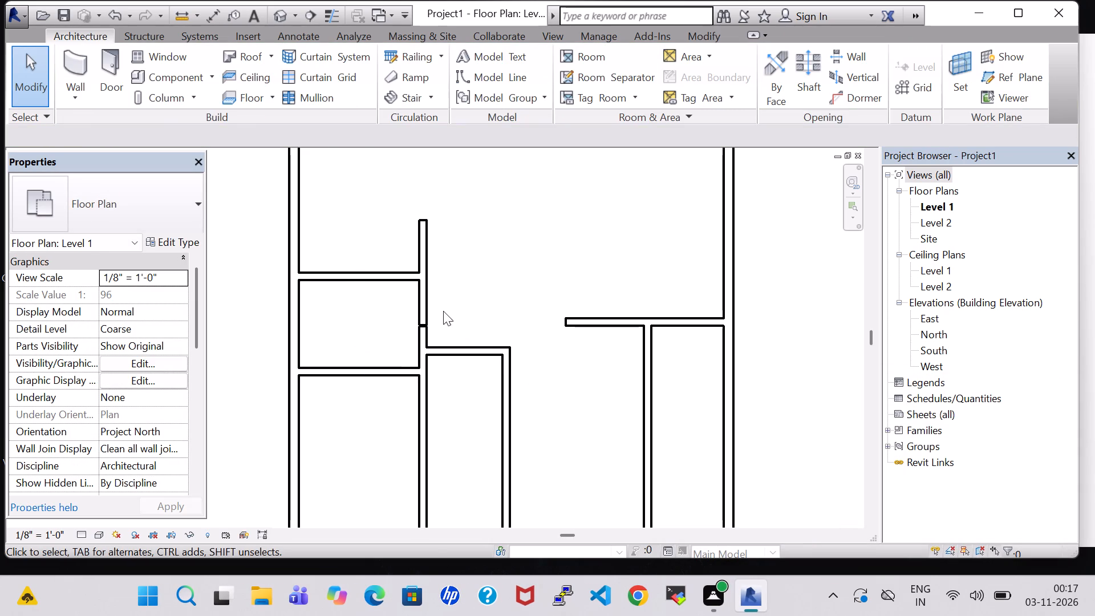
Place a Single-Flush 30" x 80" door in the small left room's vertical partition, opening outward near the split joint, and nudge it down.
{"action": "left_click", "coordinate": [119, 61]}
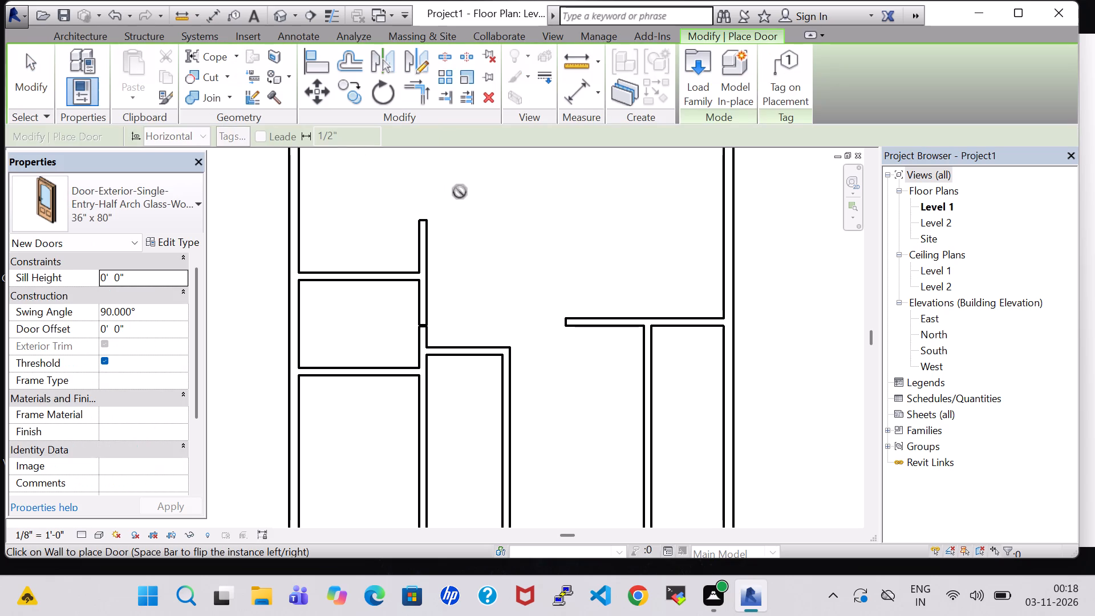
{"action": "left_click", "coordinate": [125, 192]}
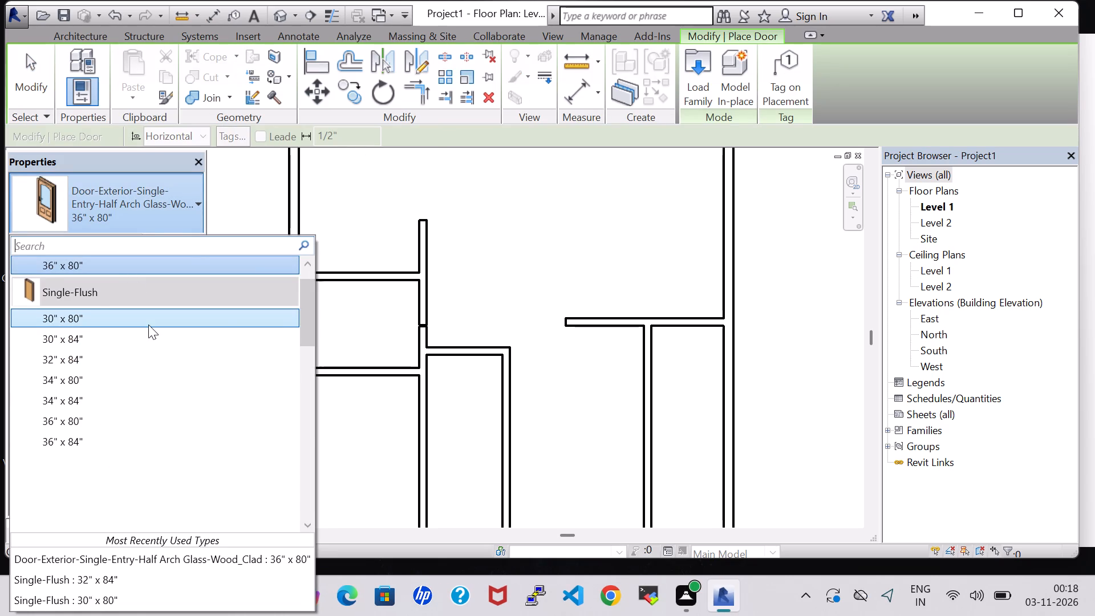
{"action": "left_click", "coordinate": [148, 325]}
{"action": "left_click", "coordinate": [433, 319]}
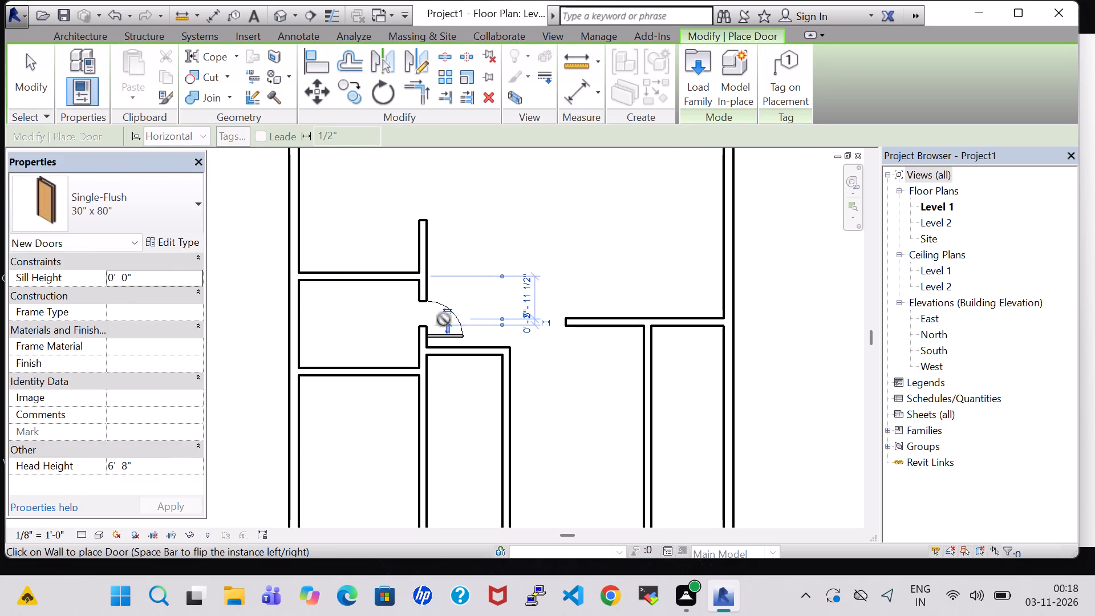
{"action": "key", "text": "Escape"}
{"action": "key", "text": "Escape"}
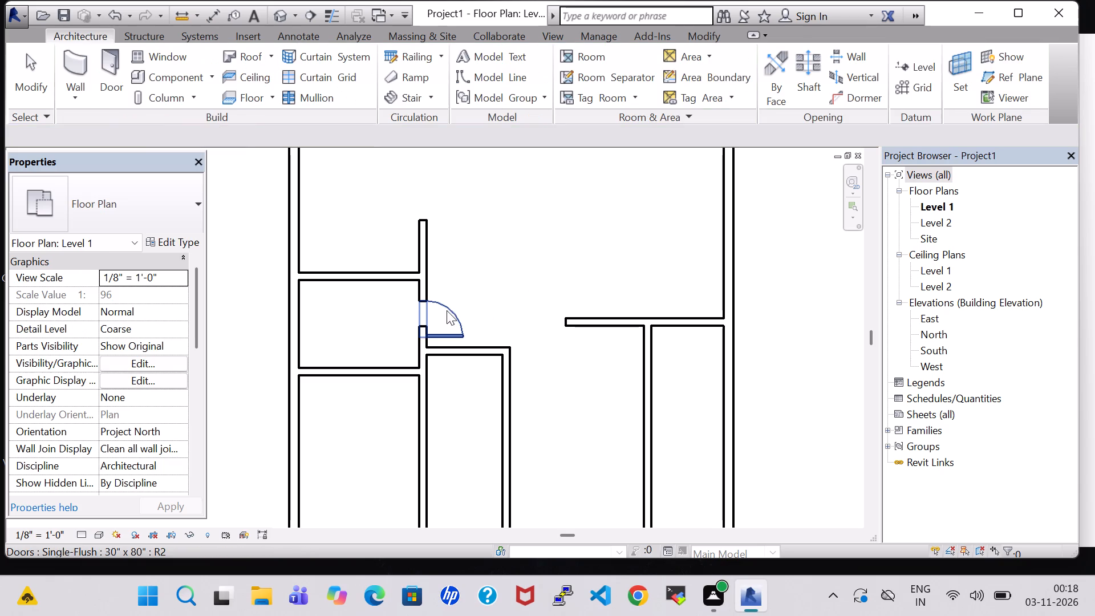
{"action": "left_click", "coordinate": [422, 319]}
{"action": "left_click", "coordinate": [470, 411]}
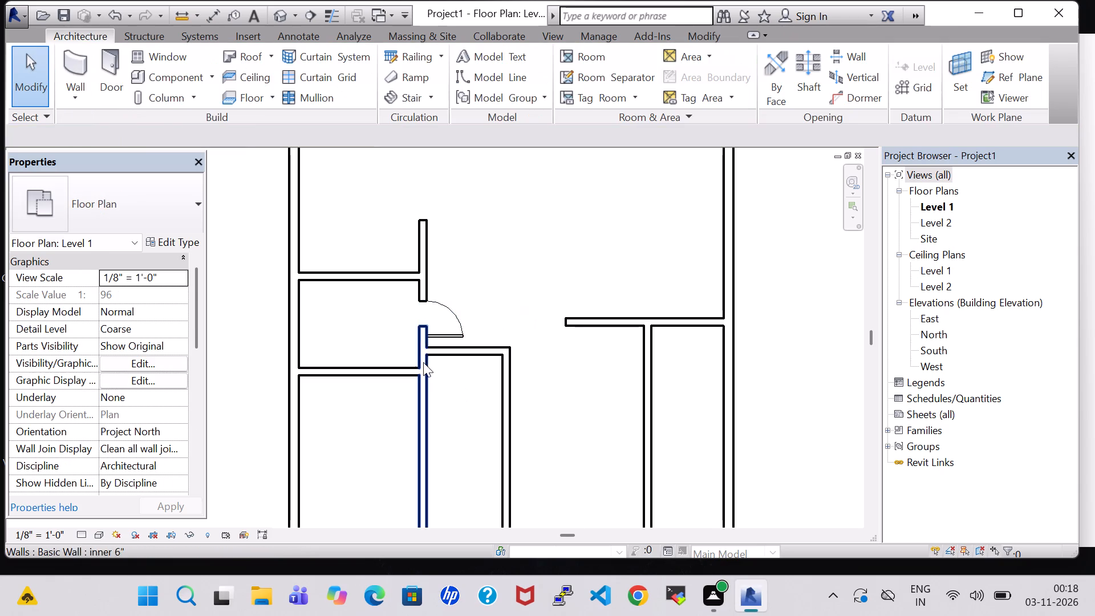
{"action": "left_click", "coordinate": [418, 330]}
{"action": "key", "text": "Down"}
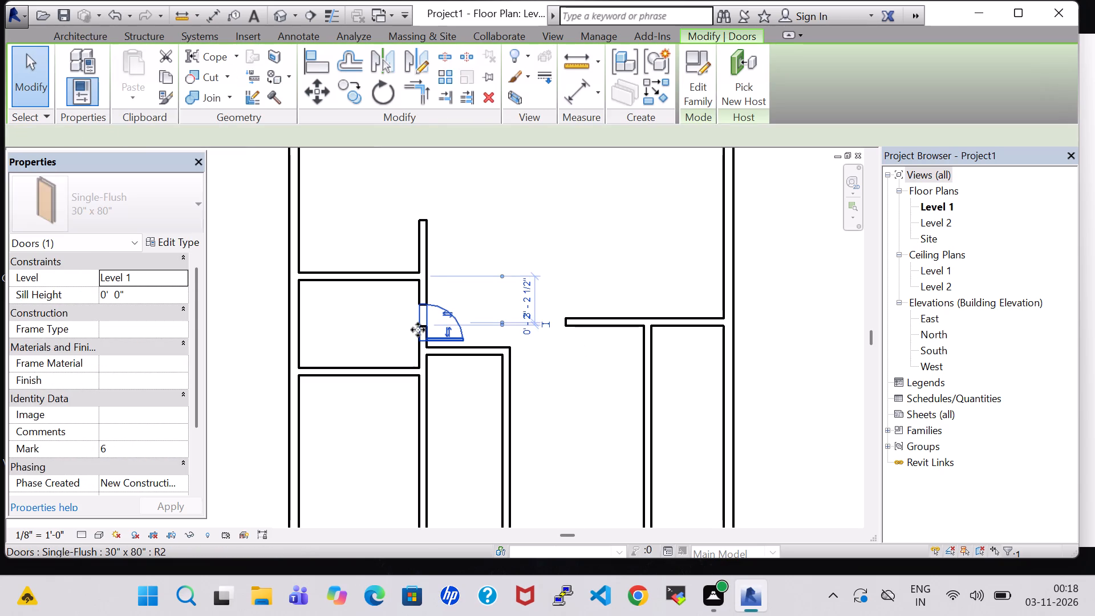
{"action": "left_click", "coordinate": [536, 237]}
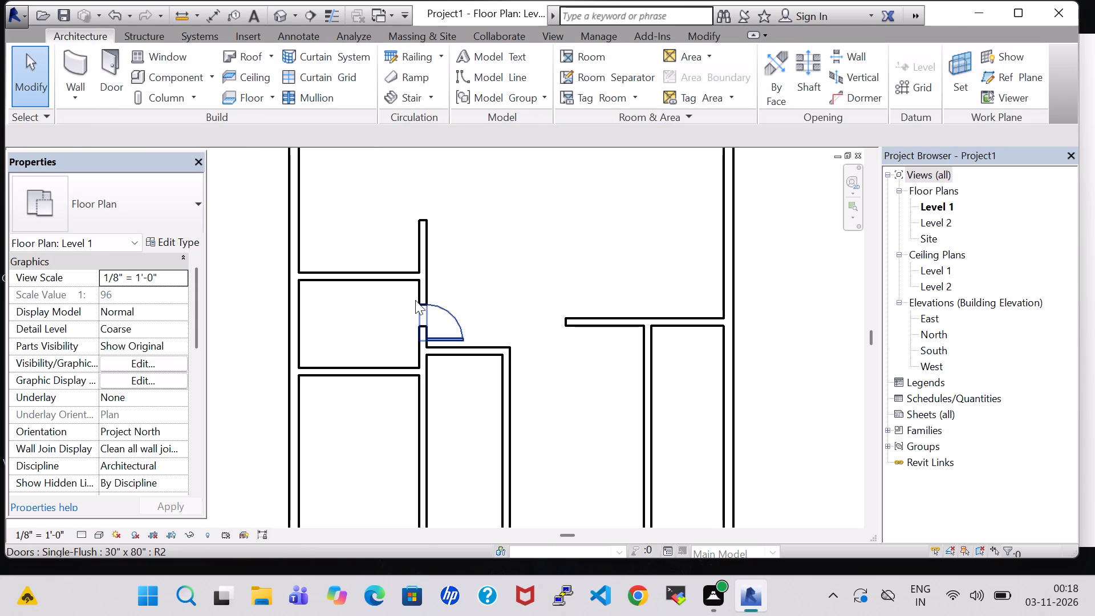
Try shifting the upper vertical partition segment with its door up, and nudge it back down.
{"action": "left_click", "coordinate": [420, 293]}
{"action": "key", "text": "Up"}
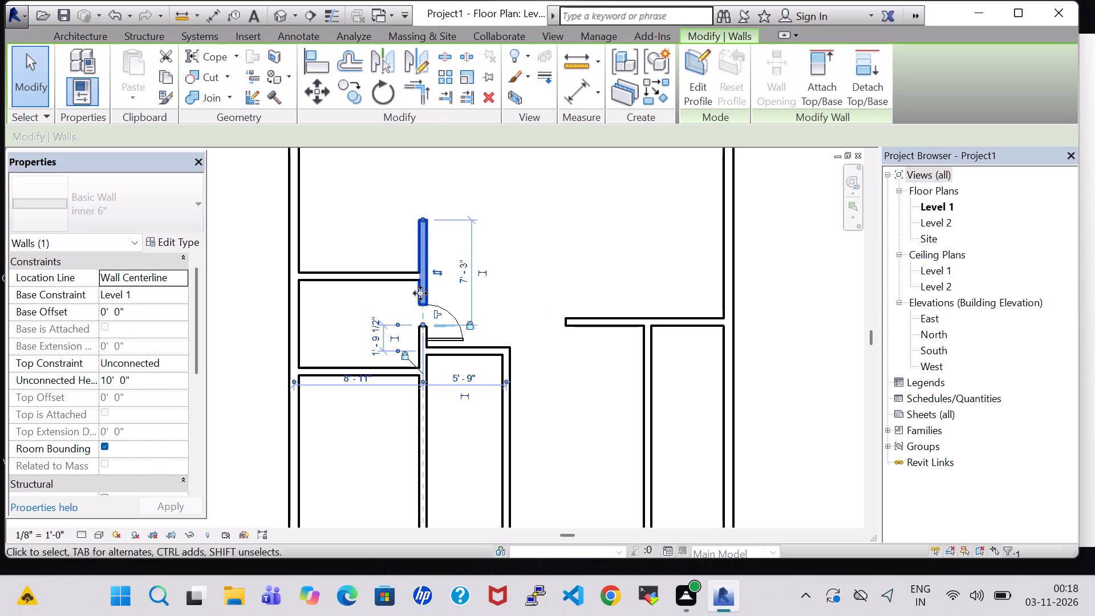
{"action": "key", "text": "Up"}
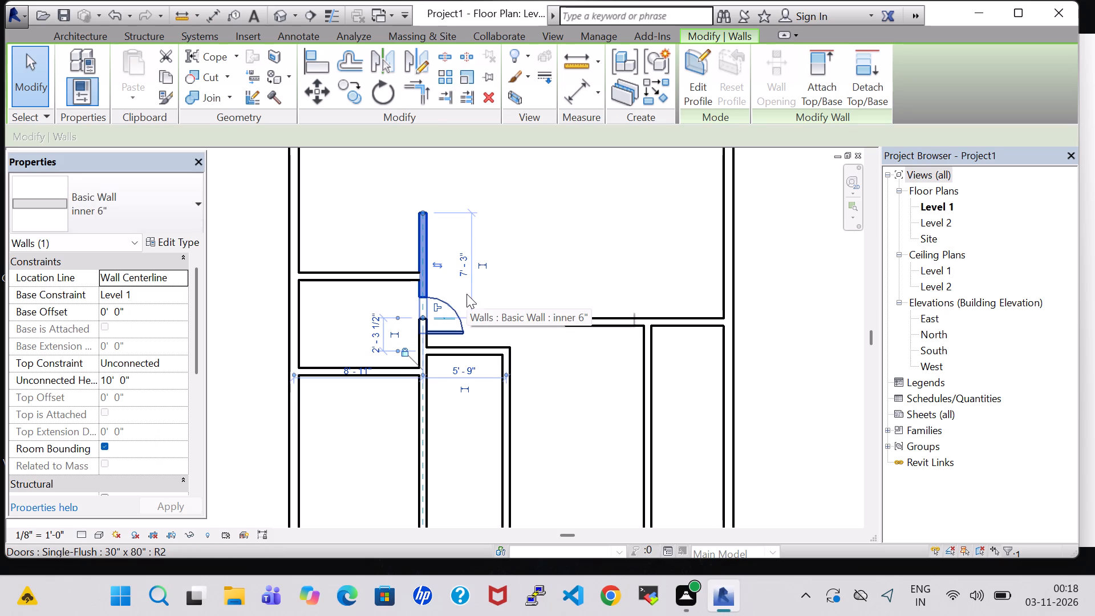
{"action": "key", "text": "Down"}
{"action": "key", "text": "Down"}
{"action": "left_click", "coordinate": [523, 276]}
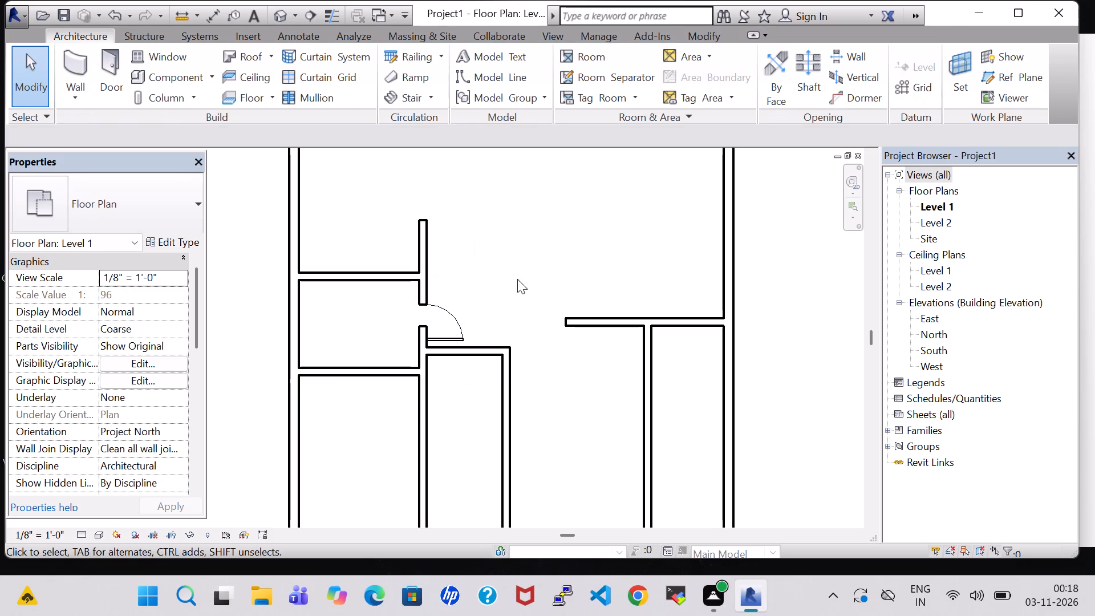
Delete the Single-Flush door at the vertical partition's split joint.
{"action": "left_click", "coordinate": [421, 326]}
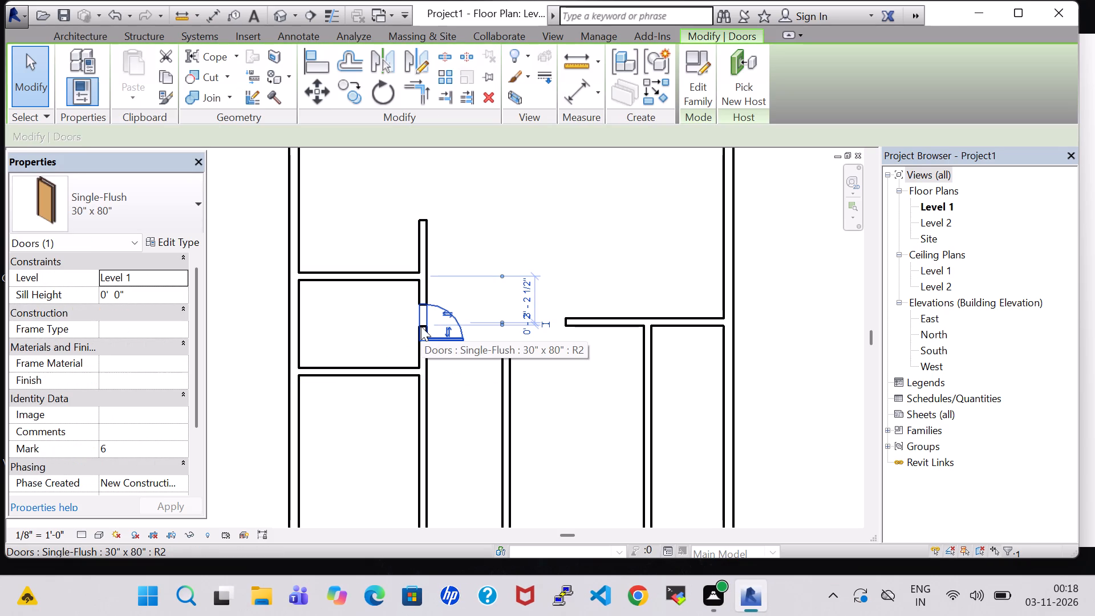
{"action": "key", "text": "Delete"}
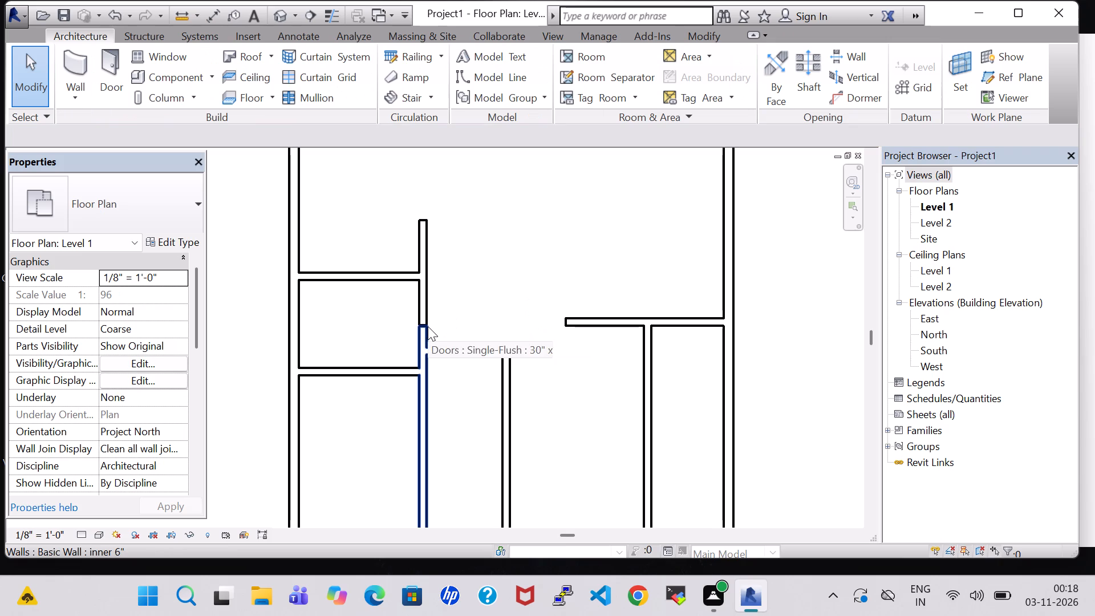
Delete the vertical partition segment above the split joint.
{"action": "left_click", "coordinate": [428, 326]}
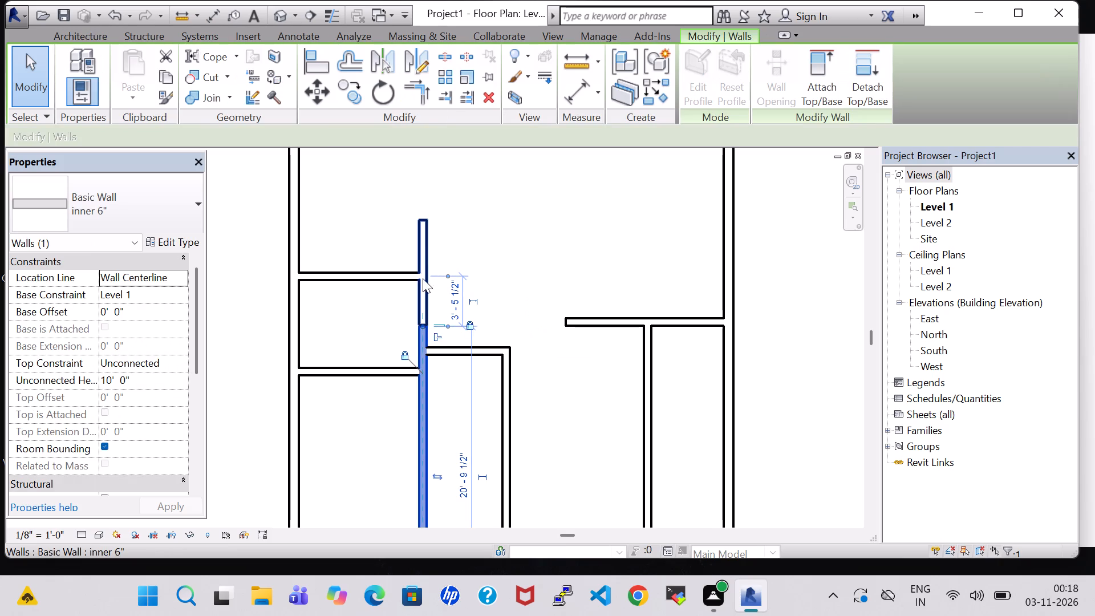
{"action": "left_click", "coordinate": [422, 255]}
{"action": "key", "text": "Delete"}
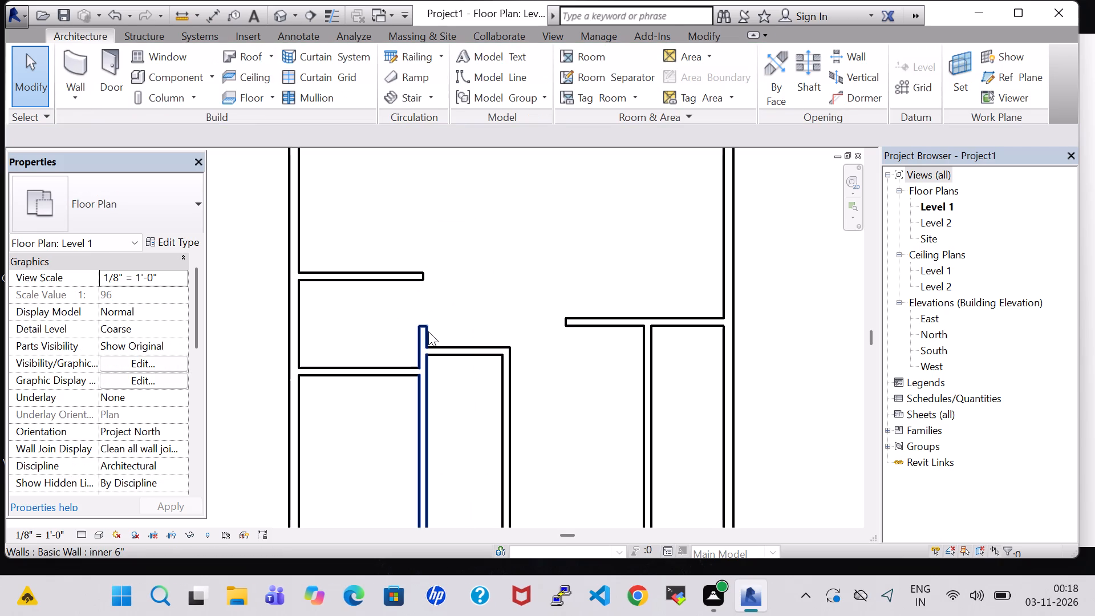
Nudge the small left room's vertical partition upward past its upper horizontal wall, making the partition about 27' long.
{"action": "left_click", "coordinate": [426, 330]}
{"action": "key", "text": "Up"}
{"action": "key", "text": "Up"}
{"action": "key", "text": "Up"}
{"action": "key", "text": "Up"}
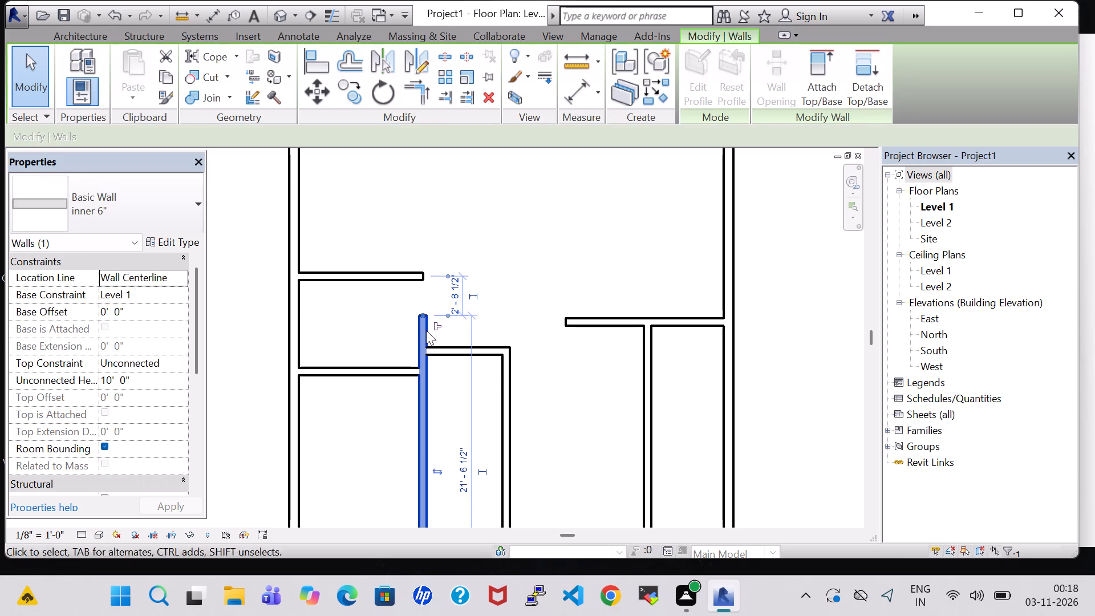
{"action": "key", "text": "Up"}
{"action": "key", "text": "Up"}
{"action": "key", "text": "Up"}
{"action": "key", "text": "Up"}
{"action": "key", "text": "Up"}
{"action": "key", "text": "Up"}
{"action": "key", "text": "Up"}
{"action": "key", "text": "Up"}
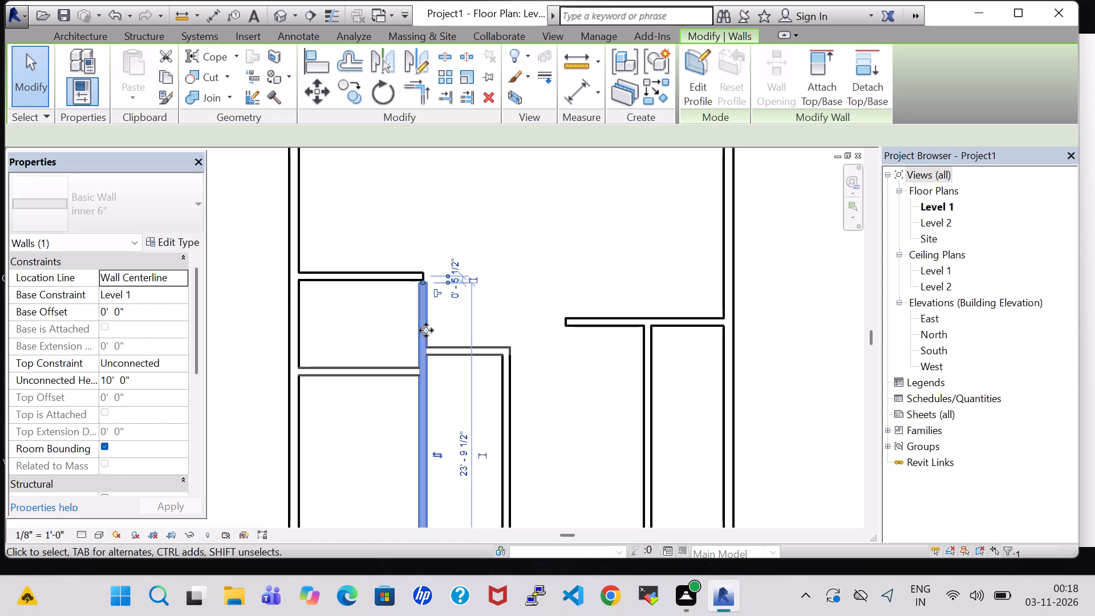
{"action": "key", "text": "Up"}
{"action": "key", "text": "Up"}
{"action": "key", "text": "Up"}
{"action": "key", "text": "Up"}
{"action": "key", "text": "Up"}
{"action": "key", "text": "Up"}
{"action": "key", "text": "Up"}
{"action": "key", "text": "Up"}
{"action": "key", "text": "Up"}
{"action": "key", "text": "Up"}
{"action": "key", "text": "Up"}
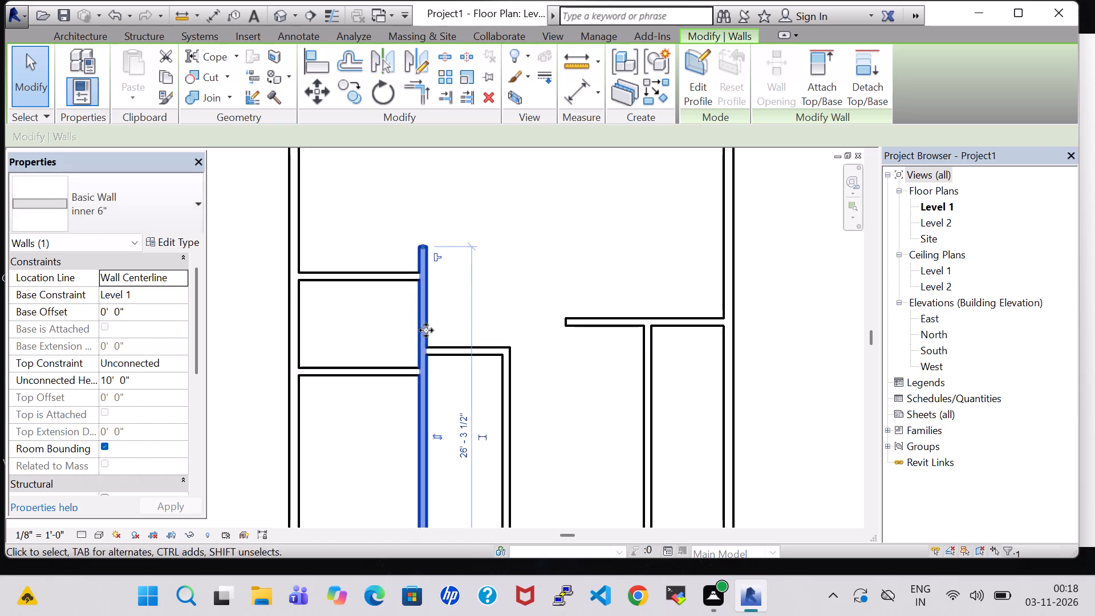
{"action": "key", "text": "Up"}
{"action": "key", "text": "Up"}
{"action": "key", "text": "Up"}
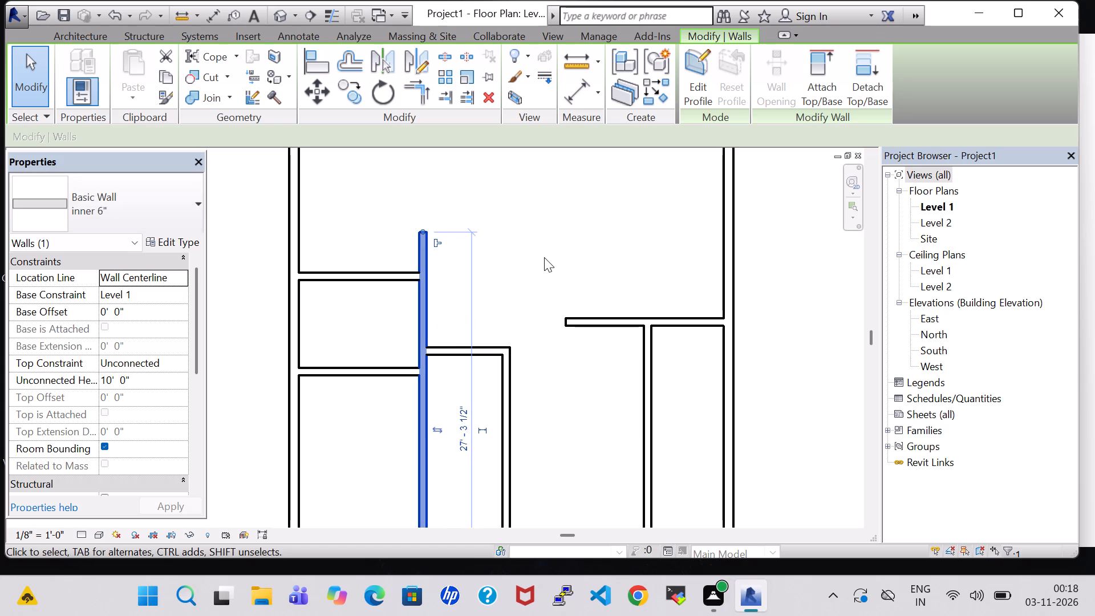
{"action": "key", "text": "Up"}
{"action": "left_click", "coordinate": [544, 257]}
{"action": "scroll", "coordinate": [526, 254], "scroll_direction": "down", "scroll_amount": 5}
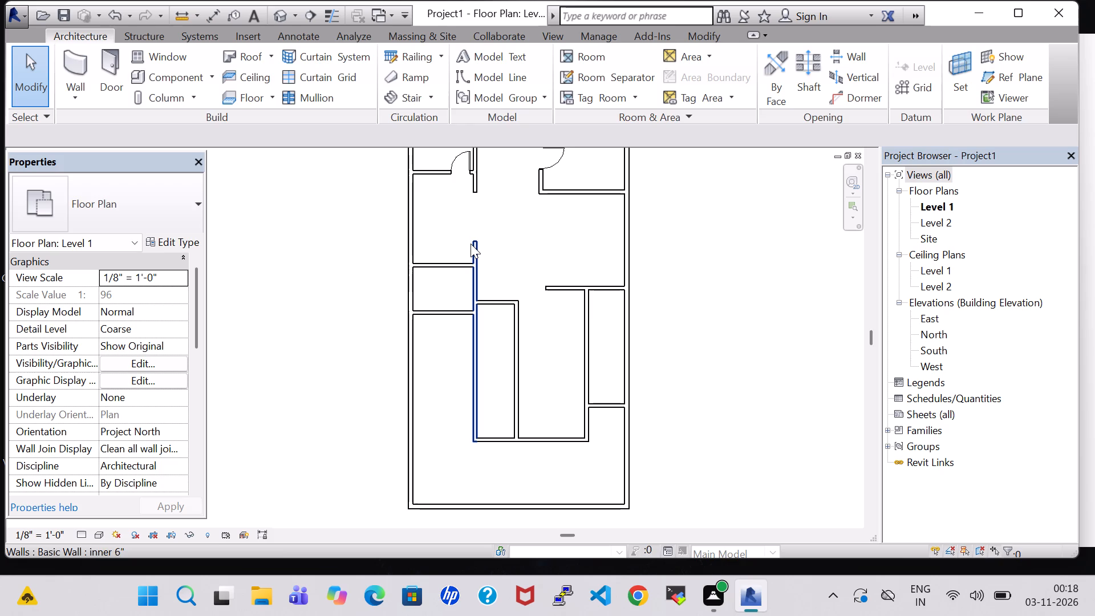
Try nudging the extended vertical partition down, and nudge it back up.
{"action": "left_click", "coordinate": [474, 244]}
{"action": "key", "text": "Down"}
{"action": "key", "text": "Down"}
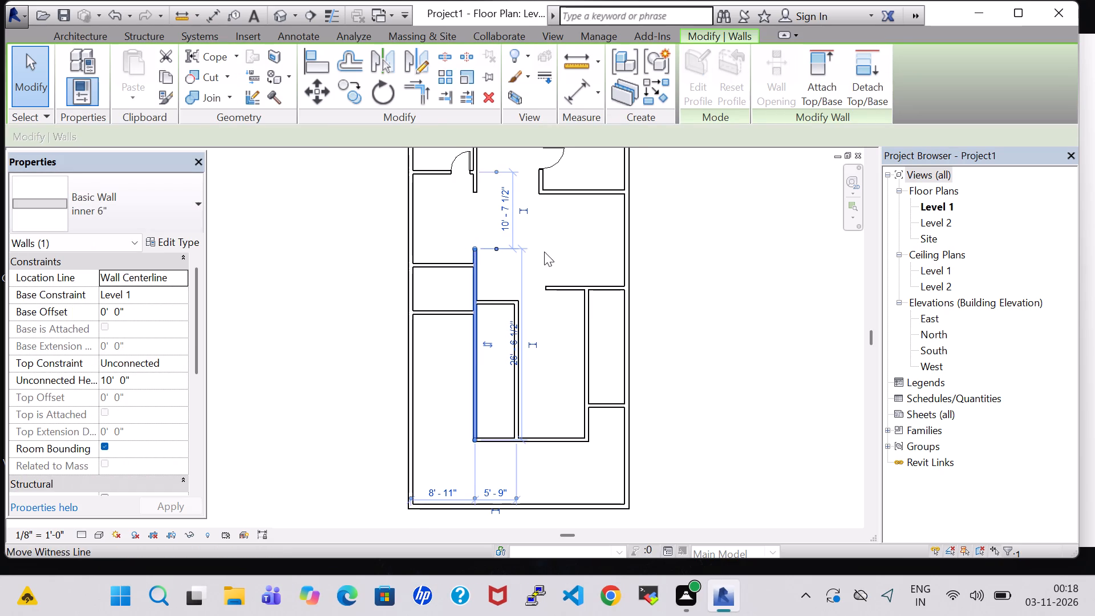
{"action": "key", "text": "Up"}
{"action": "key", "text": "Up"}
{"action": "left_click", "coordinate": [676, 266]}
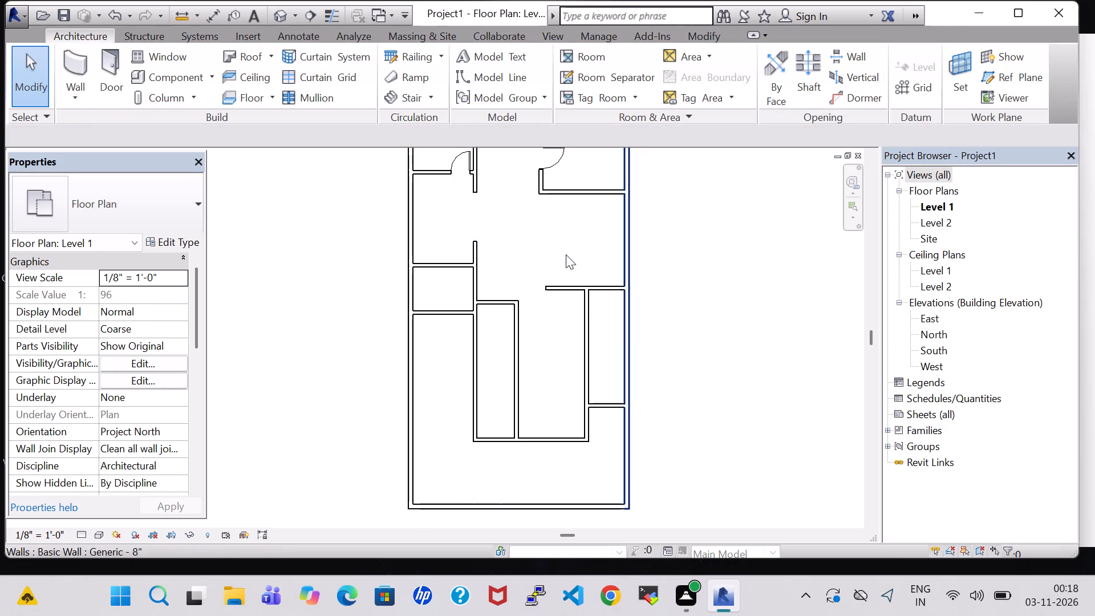
Place a Single-Flush 30" x 80" door in the small left room's vertical partition, opening into the room, about 2' 7" below its upper wall.
{"action": "middle_click_drag", "start_coordinate": [514, 252], "coordinate": [512, 314]}
{"action": "left_click", "coordinate": [106, 74]}
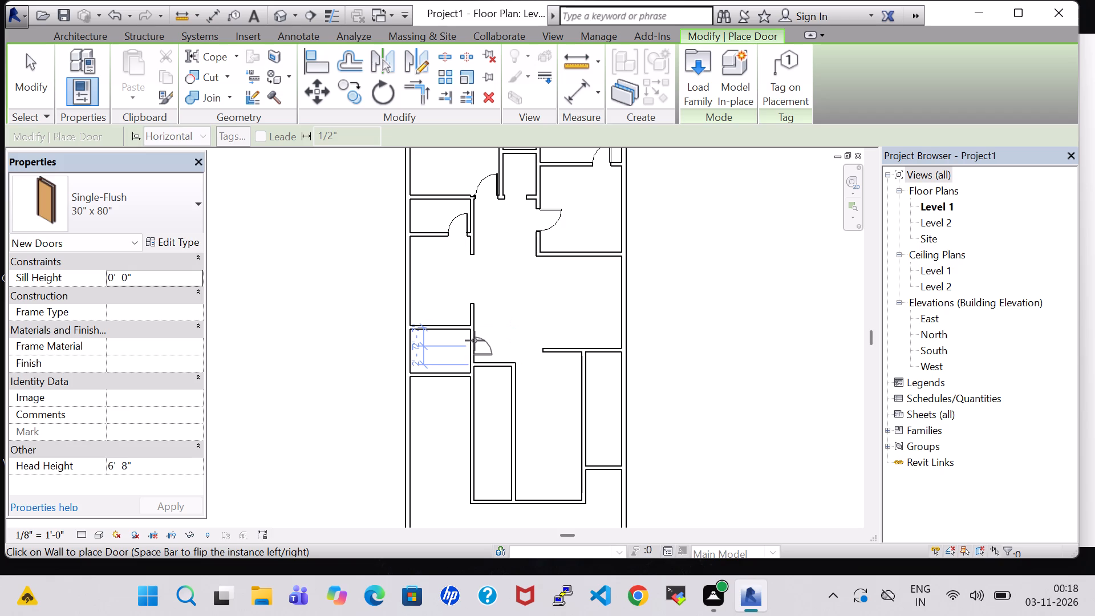
{"action": "scroll", "coordinate": [465, 343], "scroll_direction": "up", "scroll_amount": 5}
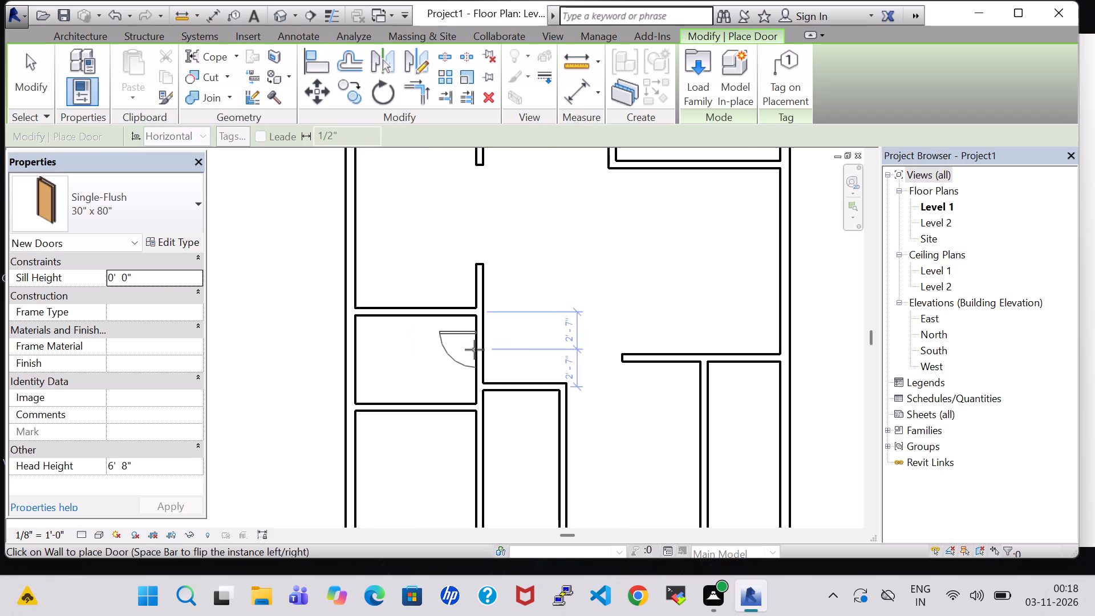
{"action": "left_click", "coordinate": [474, 348]}
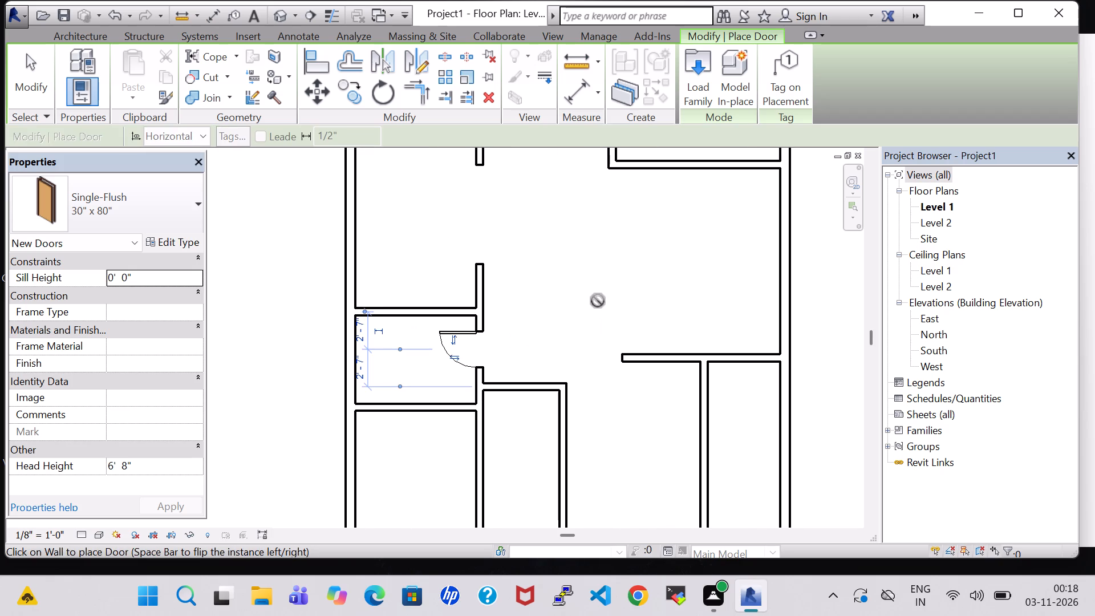
{"action": "key", "text": "Escape"}
{"action": "key", "text": "Escape"}
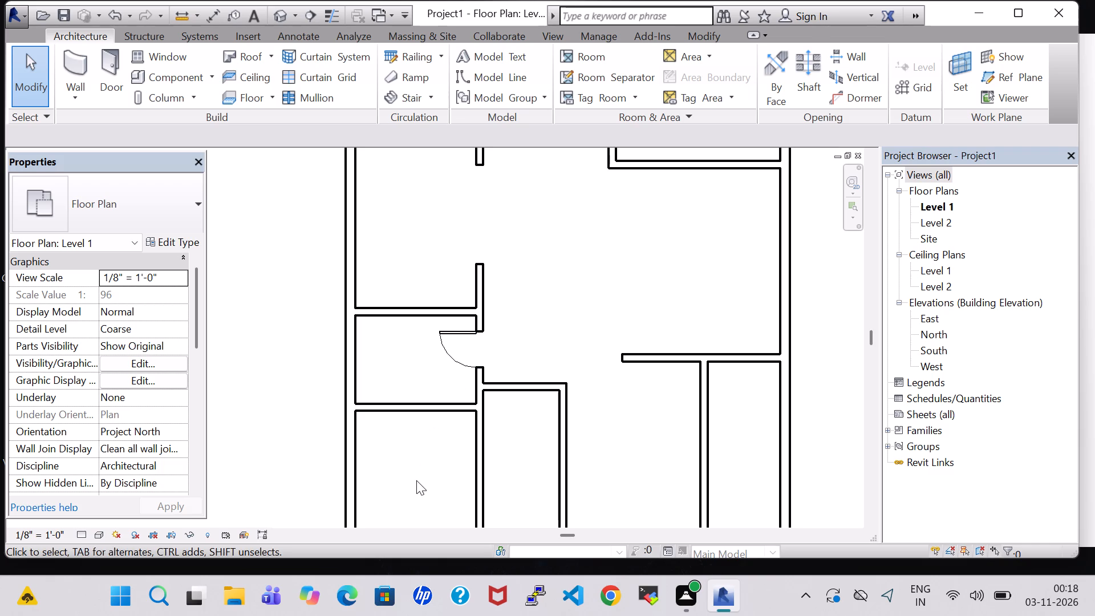
Draw an inner 6" horizontal wall 5' 9" long across the narrow middle room, 9' 4" below its top wall.
{"action": "scroll", "coordinate": [416, 408], "scroll_direction": "down", "scroll_amount": 1}
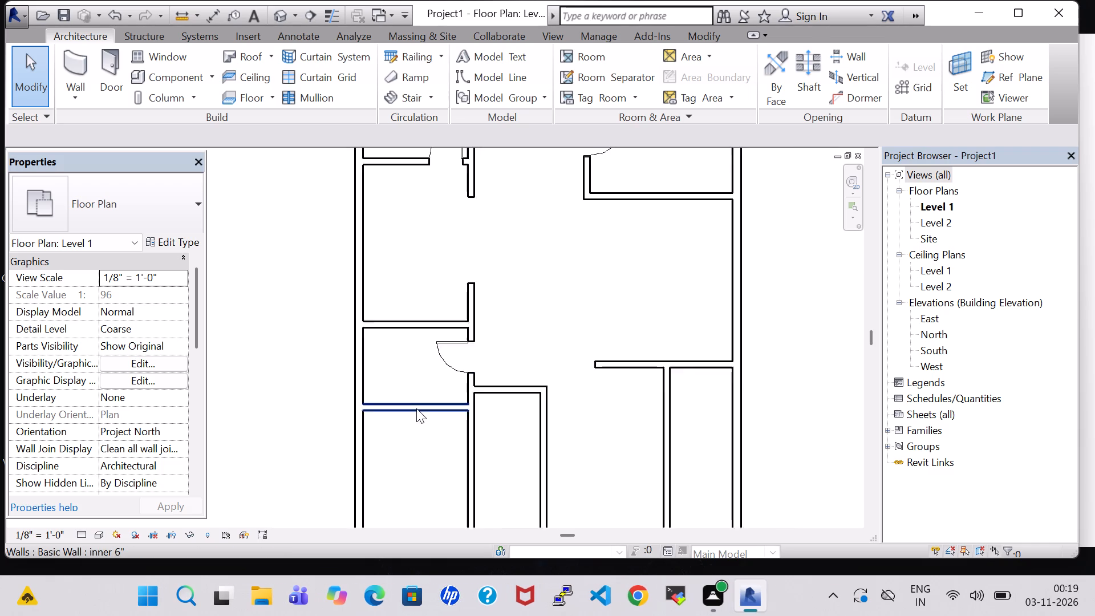
{"action": "scroll", "coordinate": [416, 408], "scroll_direction": "down", "scroll_amount": 1}
{"action": "middle_click_drag", "start_coordinate": [416, 408], "coordinate": [402, 280]}
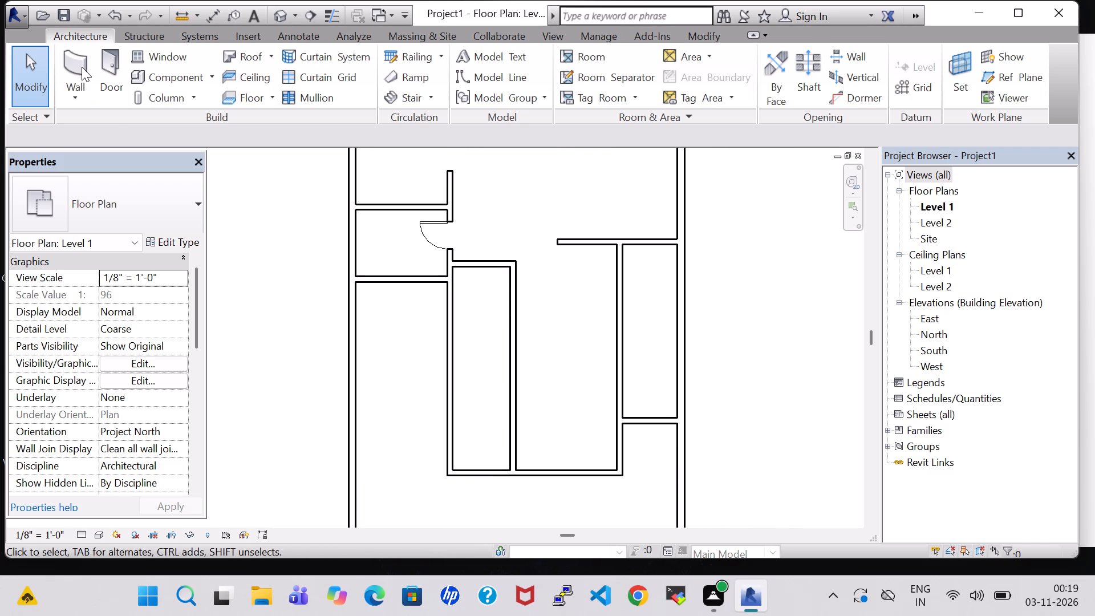
{"action": "left_click", "coordinate": [82, 67]}
{"action": "left_click", "coordinate": [162, 210]}
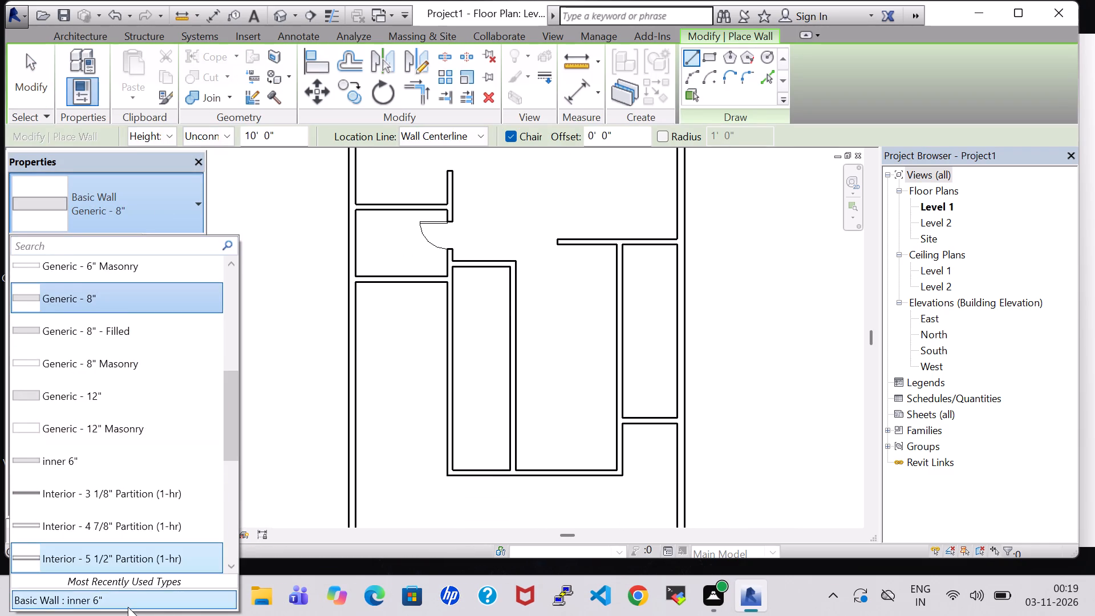
{"action": "left_click", "coordinate": [128, 607]}
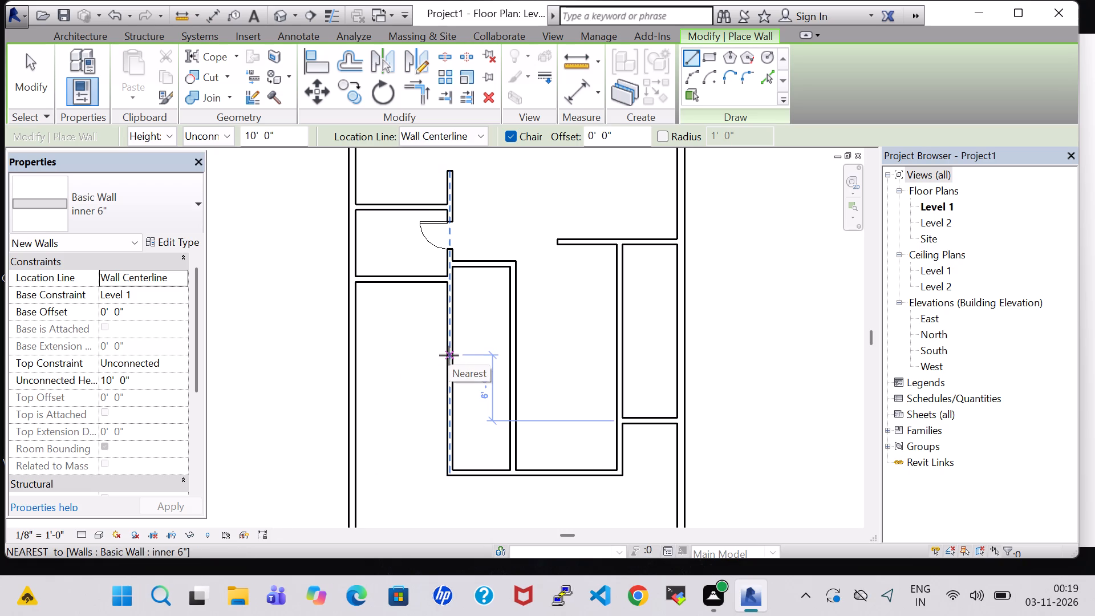
{"action": "left_click", "coordinate": [451, 366]}
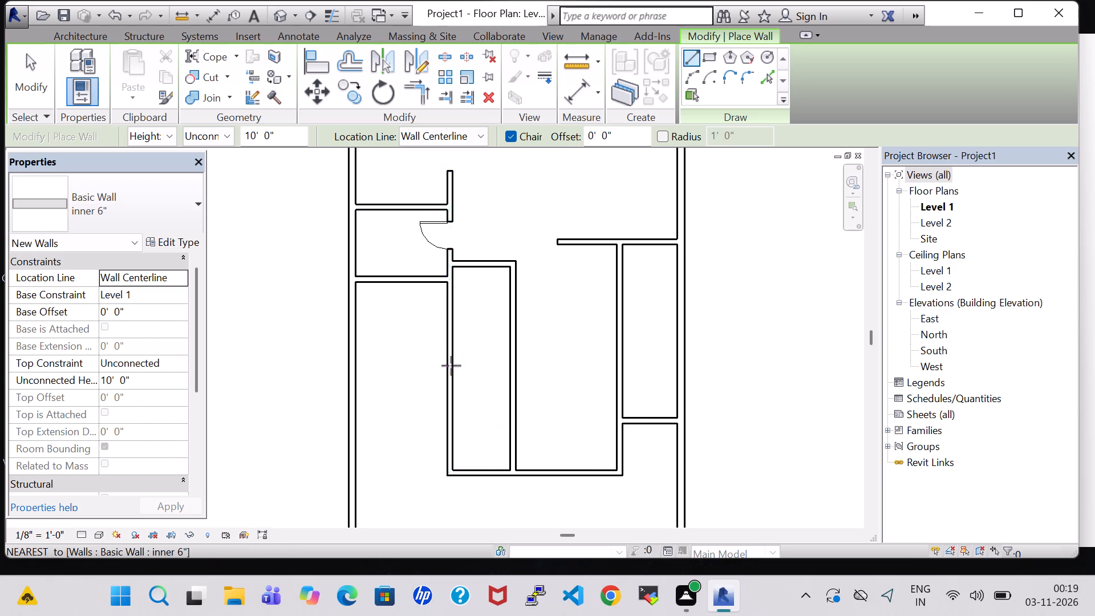
{"action": "left_click", "coordinate": [506, 368]}
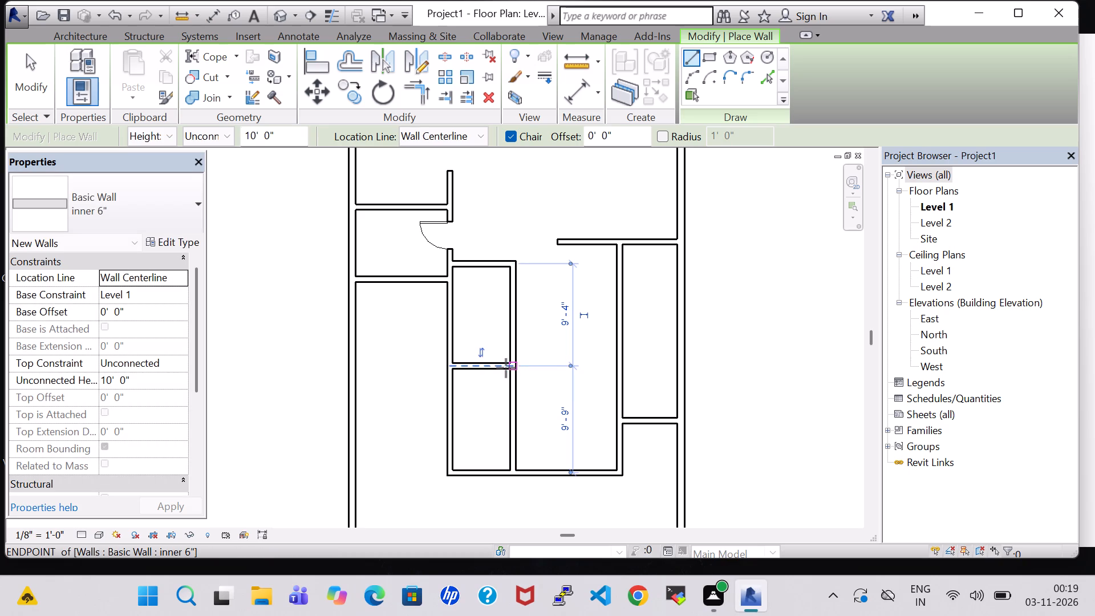
{"action": "key", "text": "Escape"}
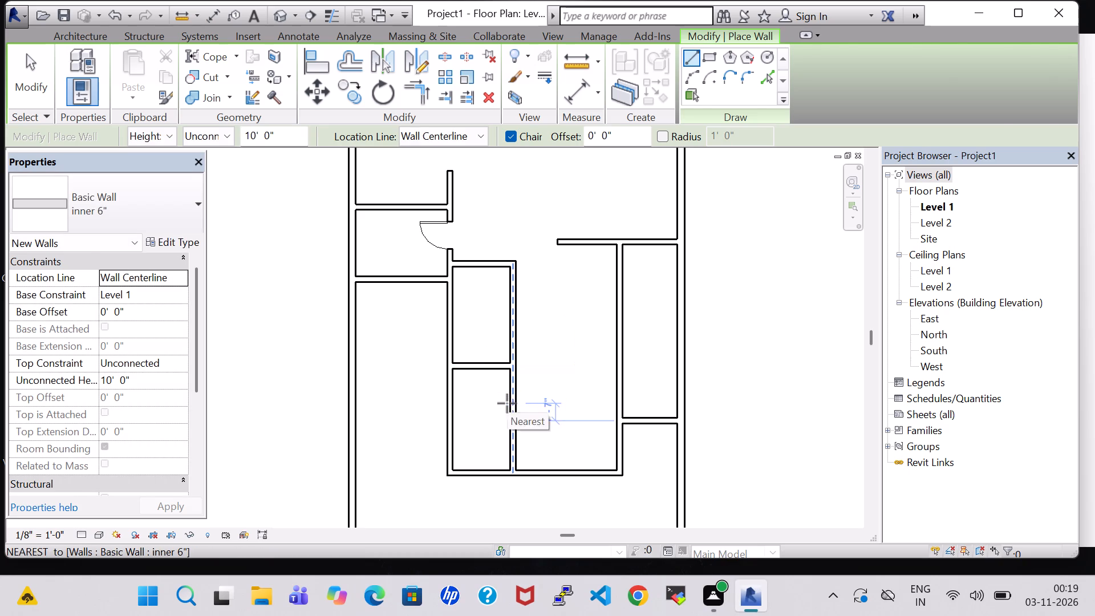
{"action": "key", "text": "Escape"}
Place a Single-Flush 36" x 84" door in the upper narrow room's top wall, opening inward with its hinge on the right, and nudge it right.
{"action": "left_click", "coordinate": [123, 198]}
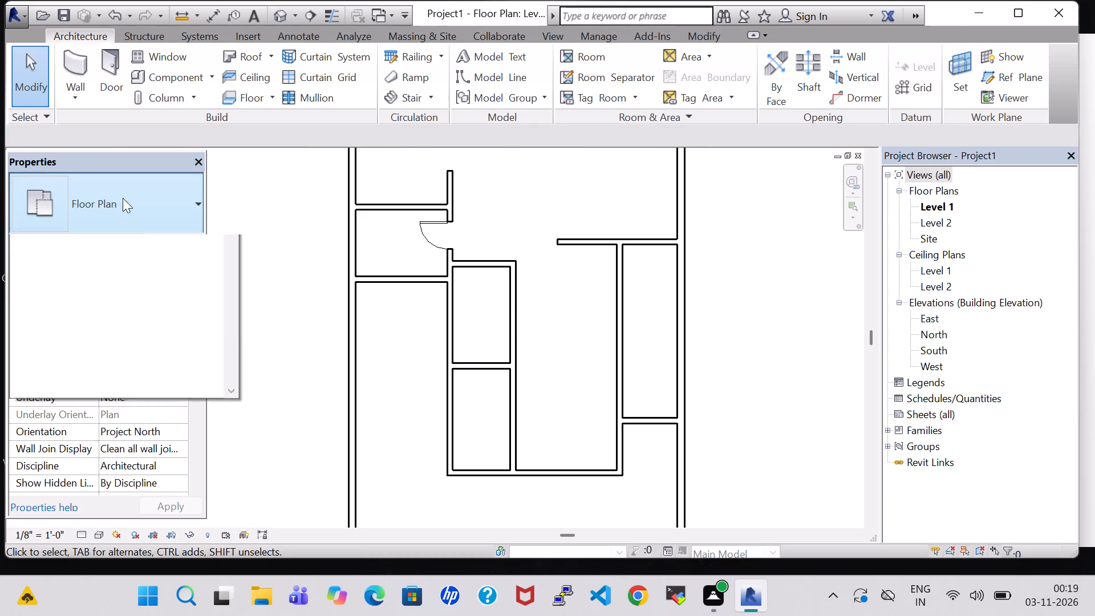
{"action": "left_click", "coordinate": [165, 214]}
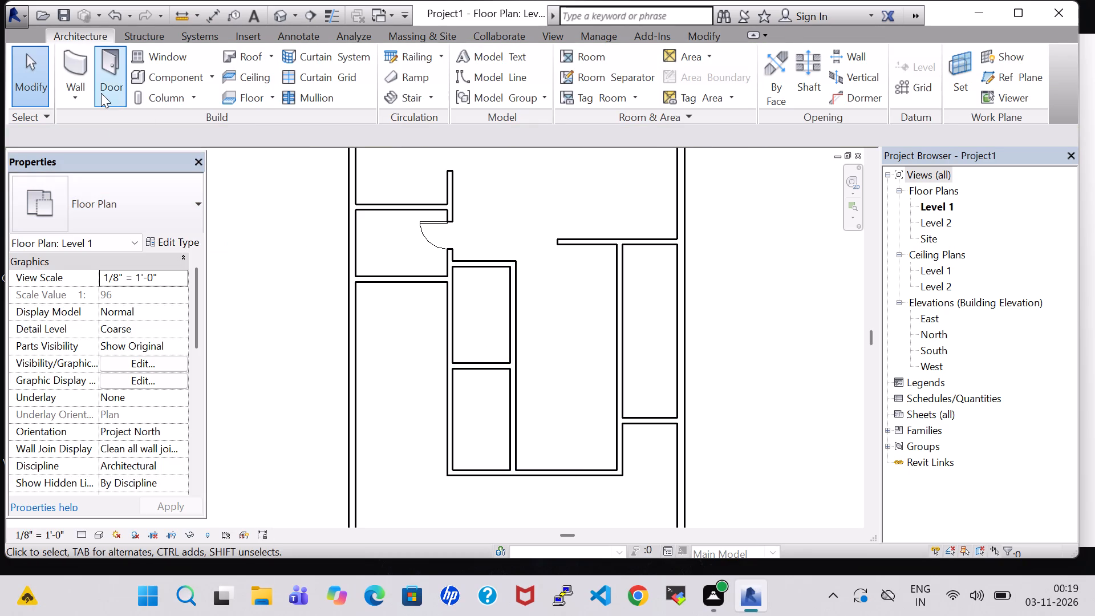
{"action": "left_click", "coordinate": [101, 90]}
{"action": "double_click", "coordinate": [142, 201]}
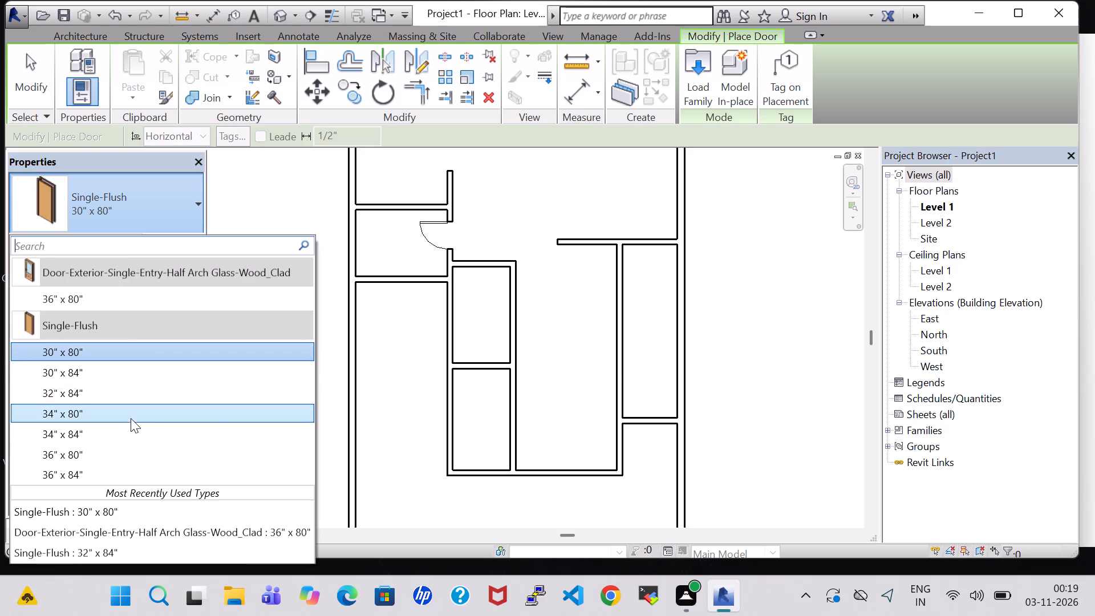
{"action": "left_click", "coordinate": [131, 424]}
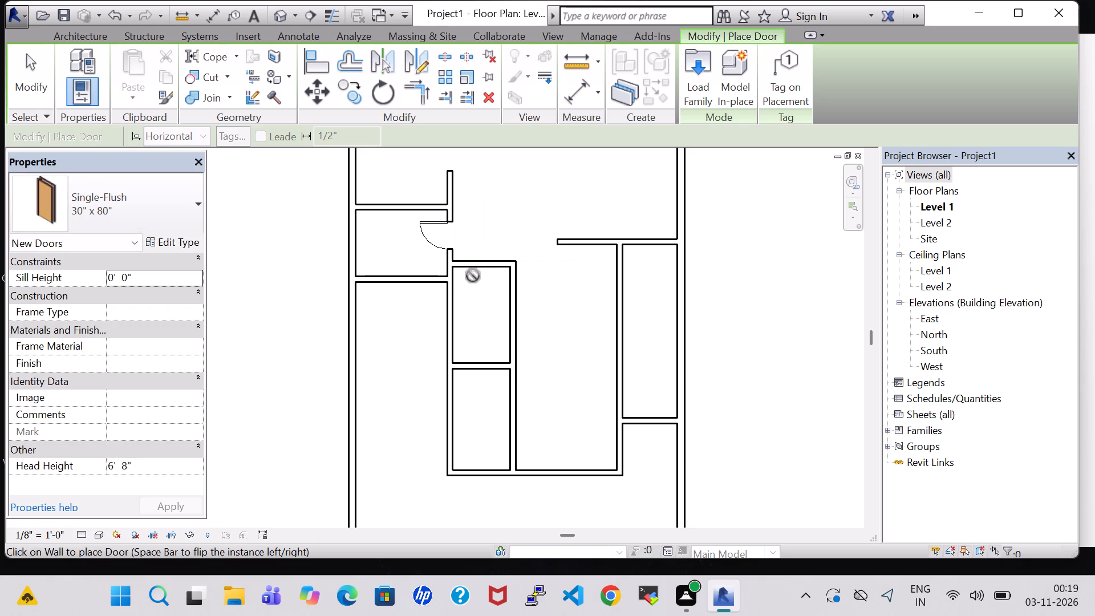
{"action": "key", "text": "space"}
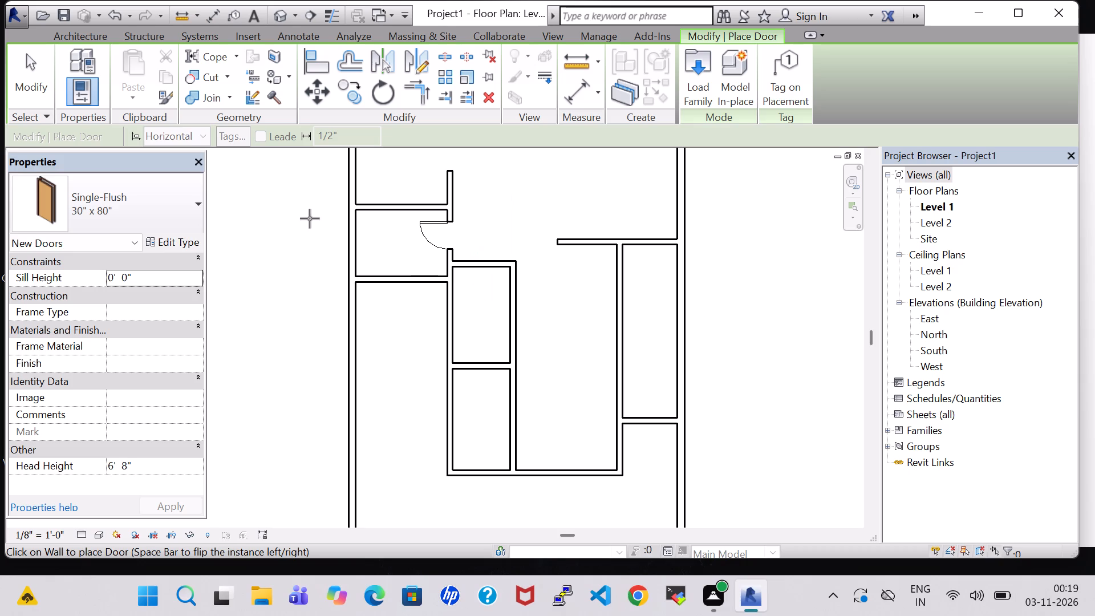
{"action": "left_click", "coordinate": [157, 207]}
{"action": "left_click", "coordinate": [126, 476]}
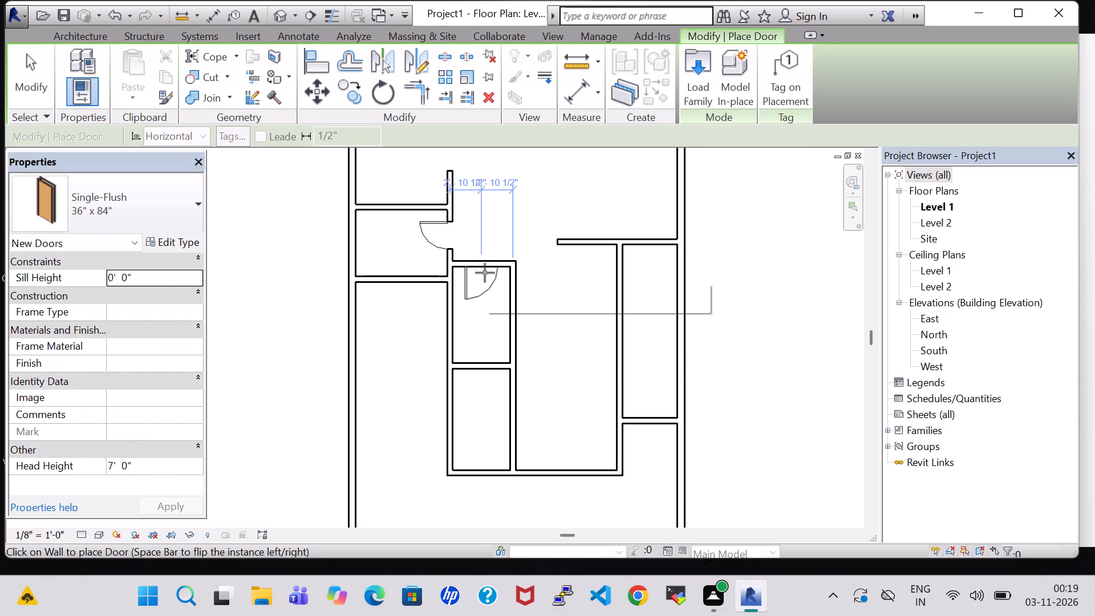
{"action": "key", "text": "space"}
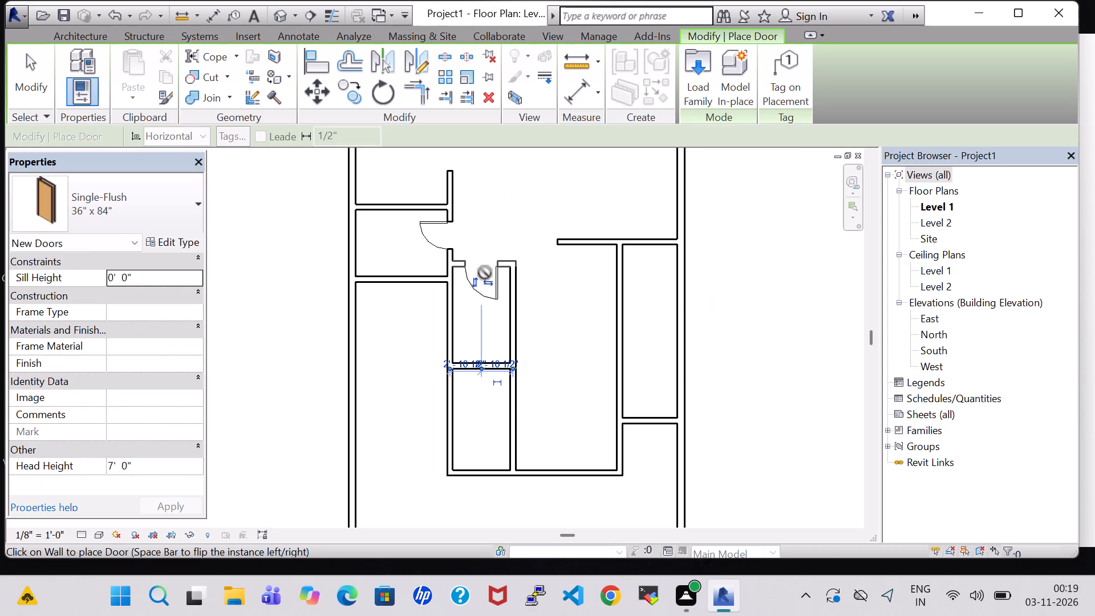
{"action": "key", "text": "Escape"}
{"action": "key", "text": "Escape"}
{"action": "left_click", "coordinate": [486, 280]}
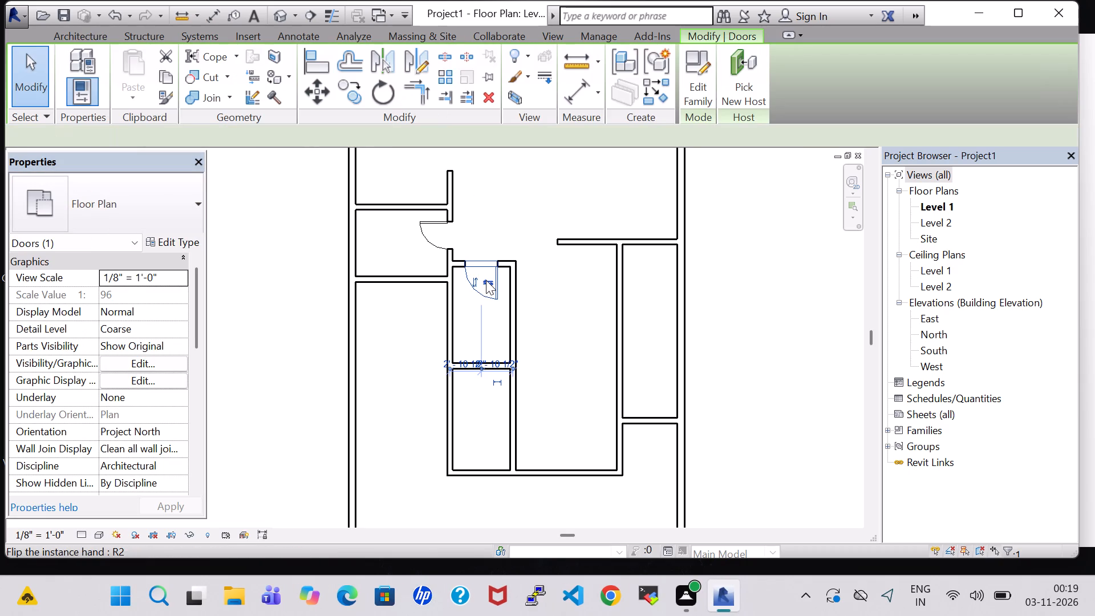
{"action": "key", "text": "Right"}
{"action": "left_click", "coordinate": [537, 315]}
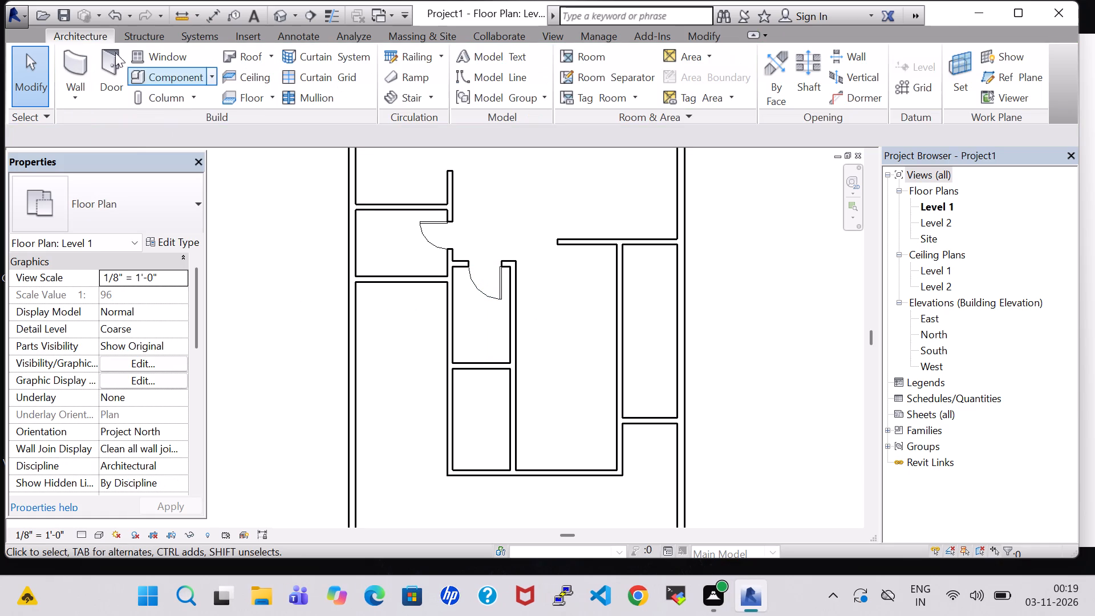
Place a Single-Flush 30" x 80" door in the lower narrow room's right wall, opening inward, about 3' 1" below the dividing wall.
{"action": "left_click", "coordinate": [111, 55]}
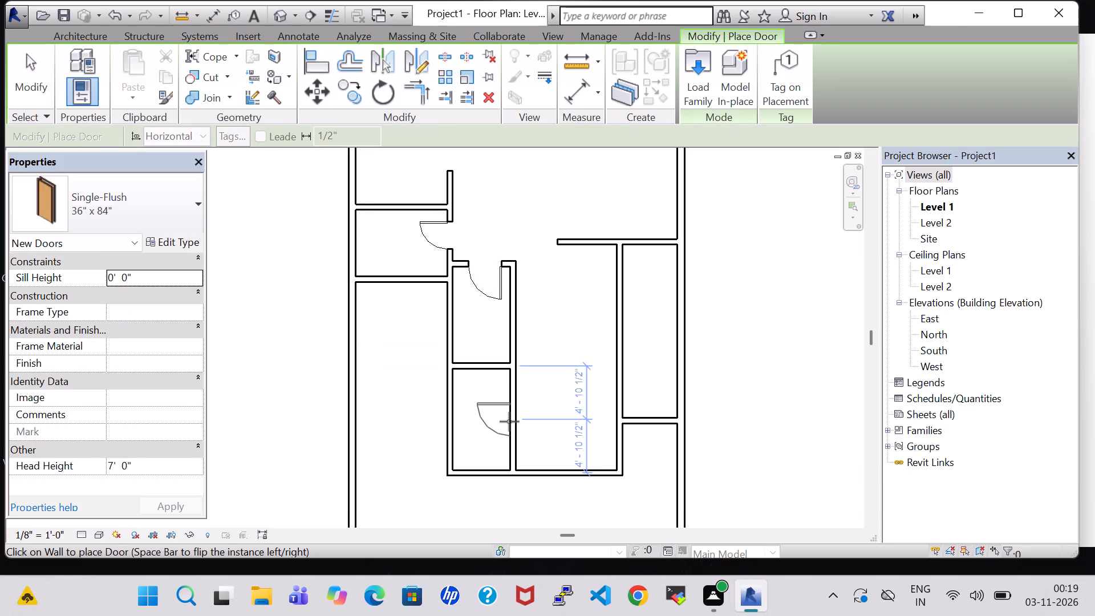
{"action": "left_click", "coordinate": [146, 196]}
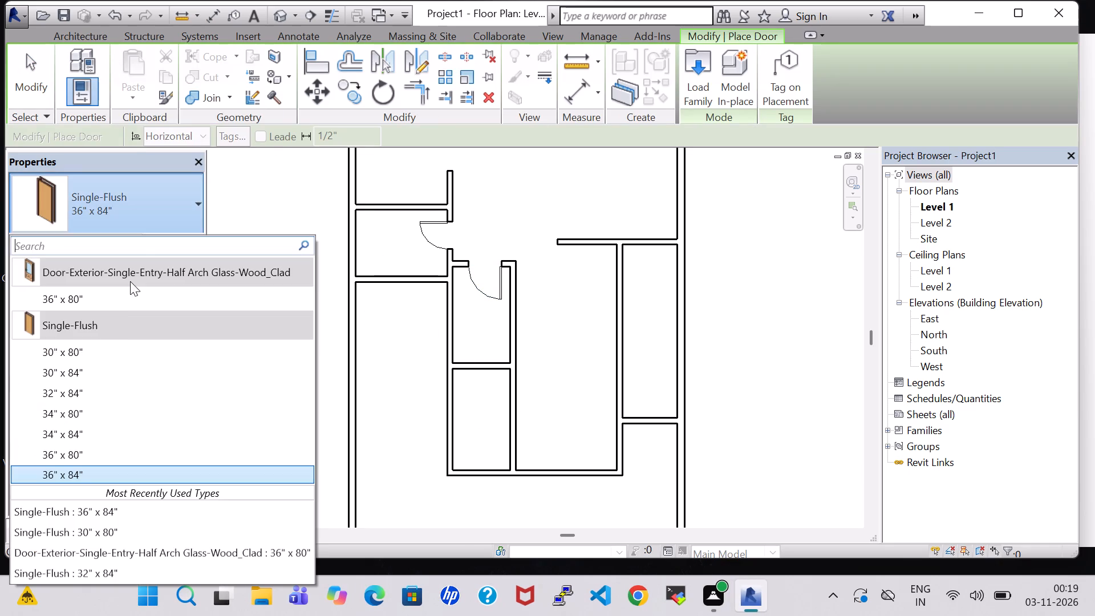
{"action": "double_click", "coordinate": [124, 348]}
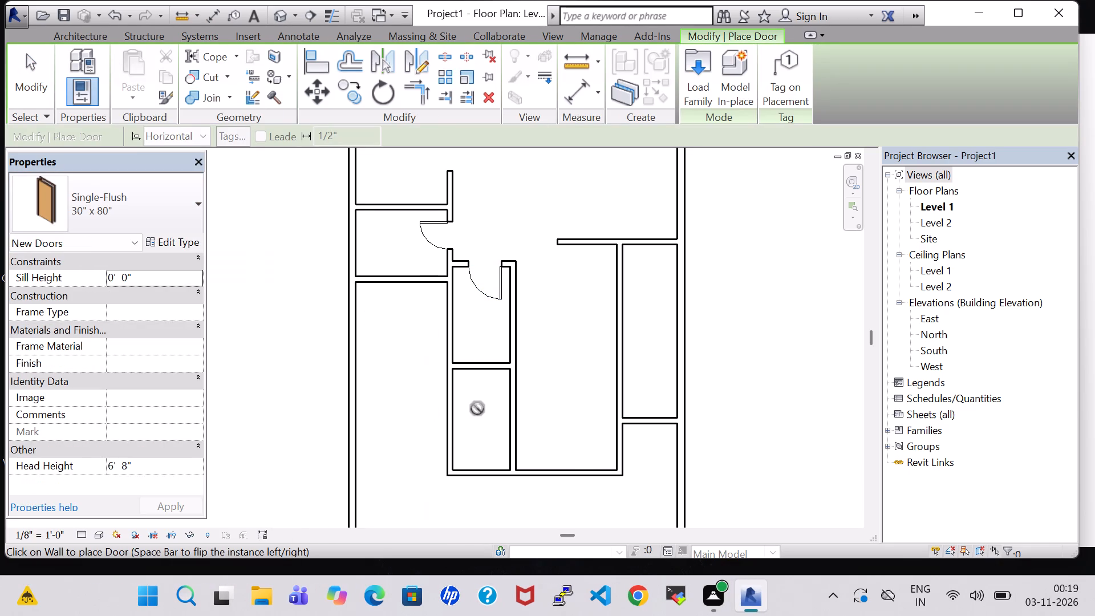
{"action": "left_click", "coordinate": [509, 400]}
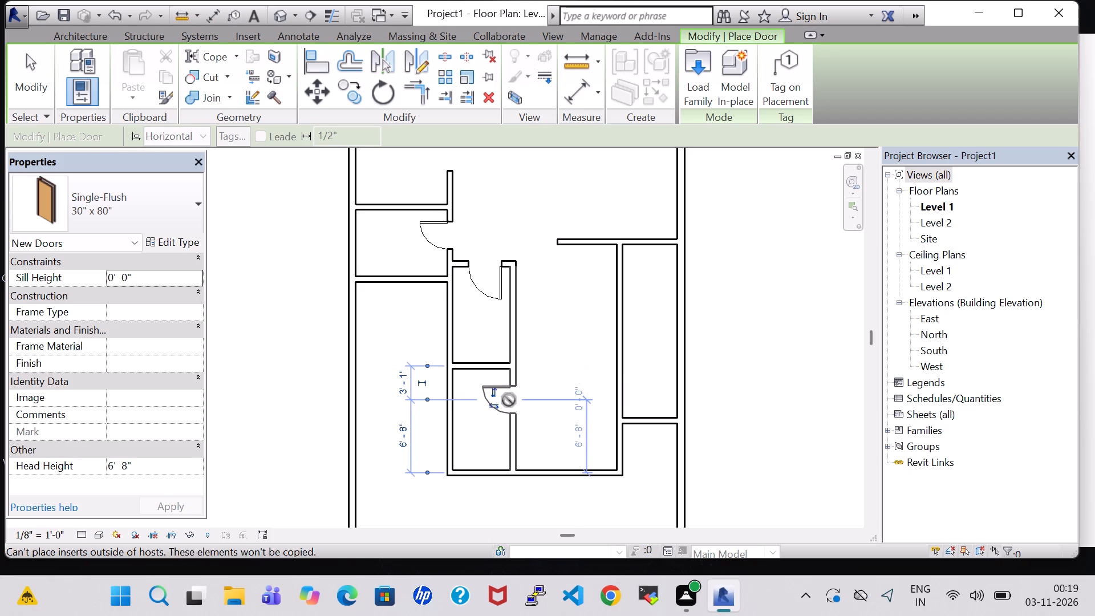
{"action": "key", "text": "Escape"}
{"action": "key", "text": "Escape"}
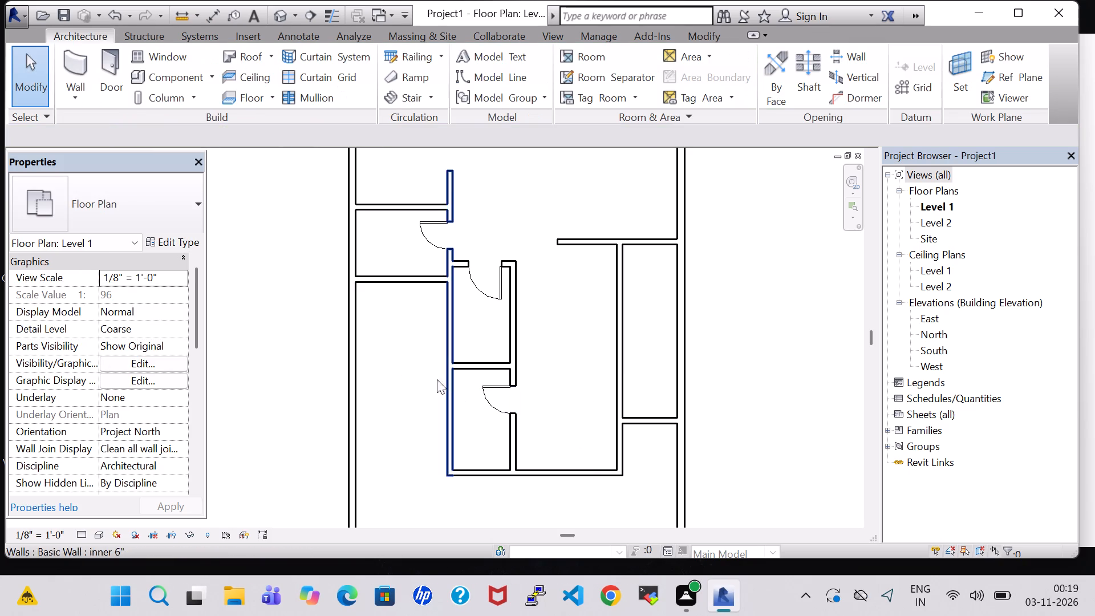
Nudge the long vertical partition beside the right-hand rooms to the right, to 10' 2" from the narrow rooms' right wall.
{"action": "scroll", "coordinate": [395, 355], "scroll_direction": "down", "scroll_amount": 2}
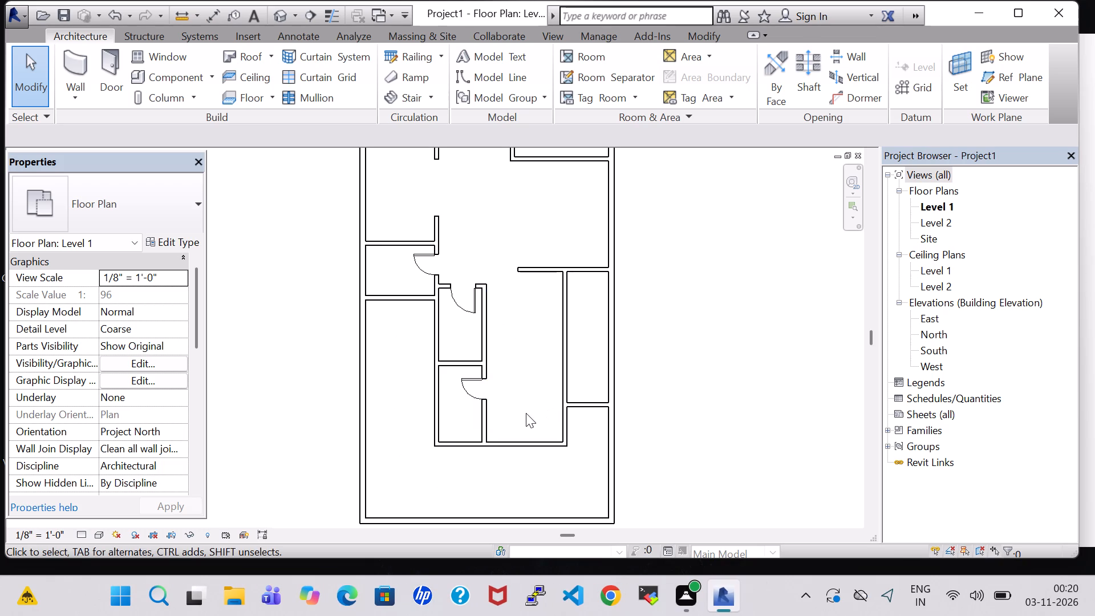
{"action": "left_click", "coordinate": [562, 366]}
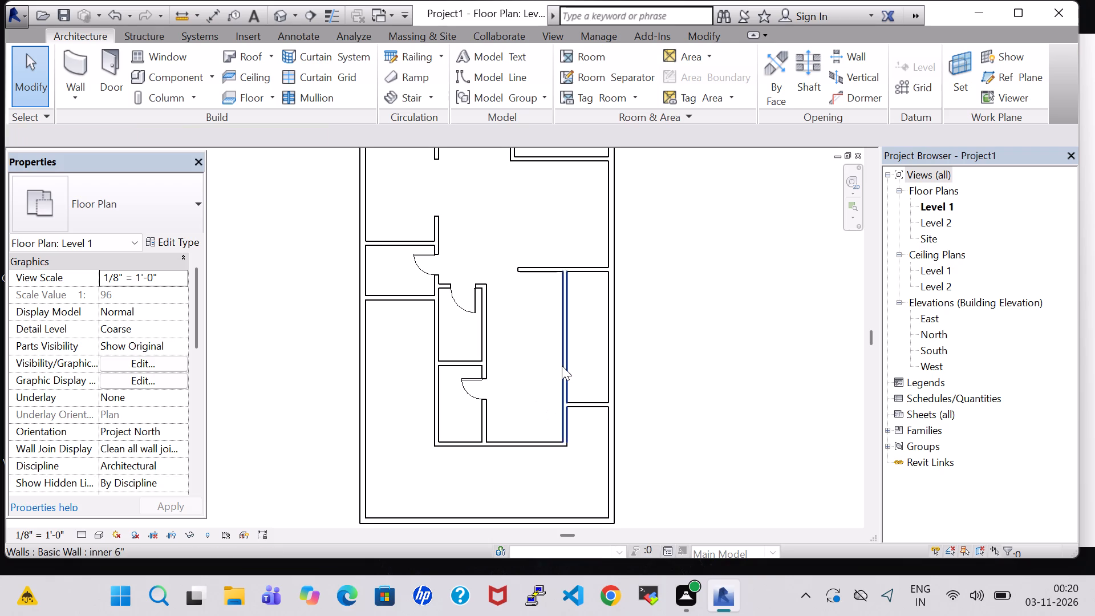
{"action": "key", "text": "Right"}
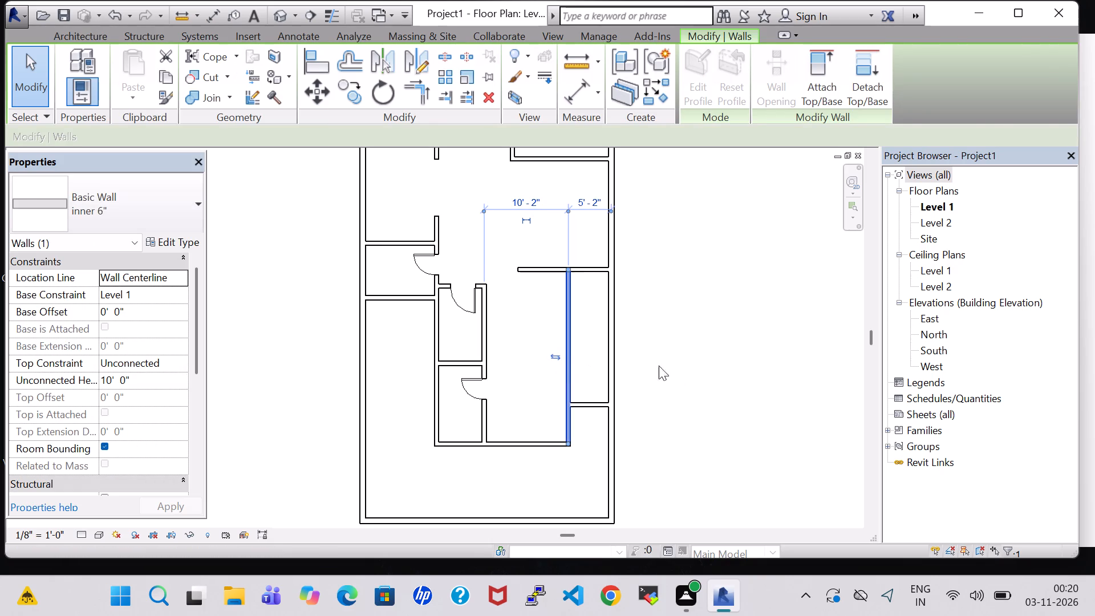
Split the lower narrow room's bottom wall with a 0' 1" gap at its right-hand corner and delete the portion beneath that room.
{"action": "left_click", "coordinate": [687, 366]}
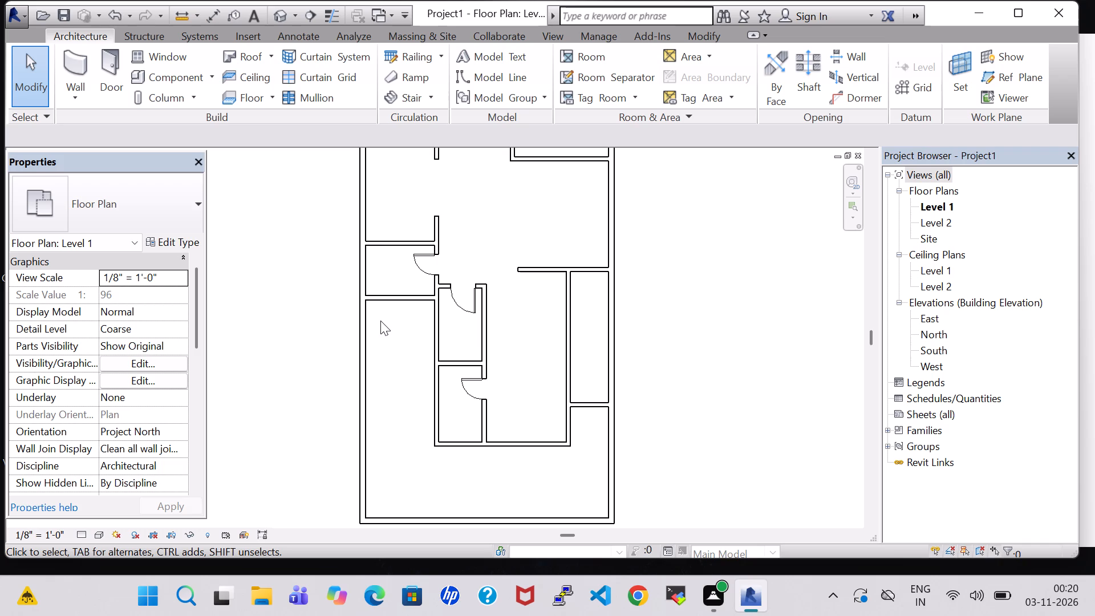
{"action": "scroll", "coordinate": [380, 325], "scroll_direction": "down", "scroll_amount": 1}
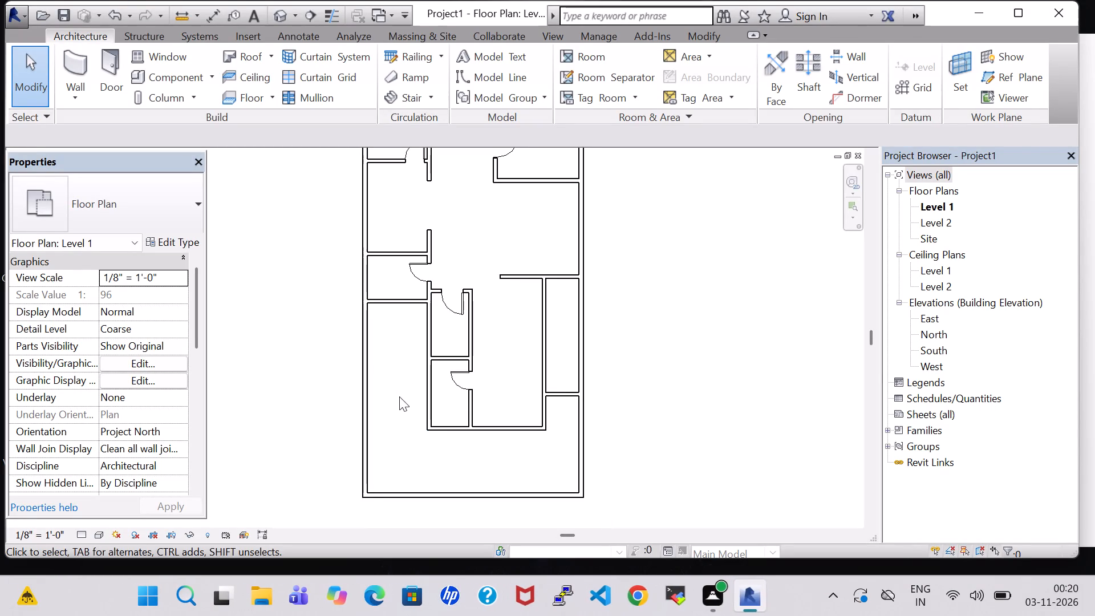
{"action": "left_click", "coordinate": [449, 427]}
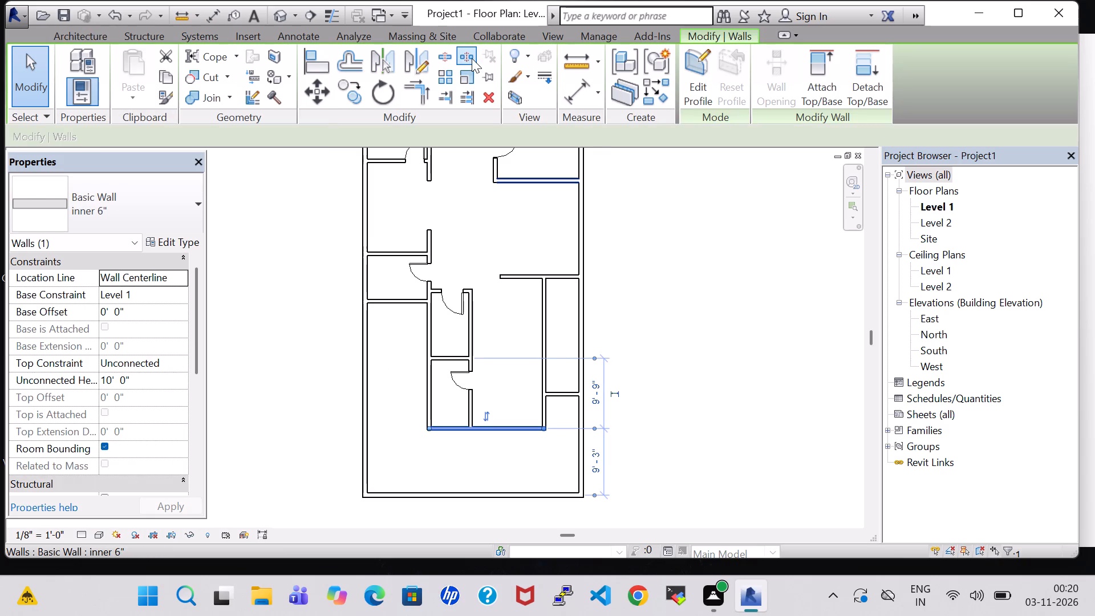
{"action": "left_click", "coordinate": [472, 58]}
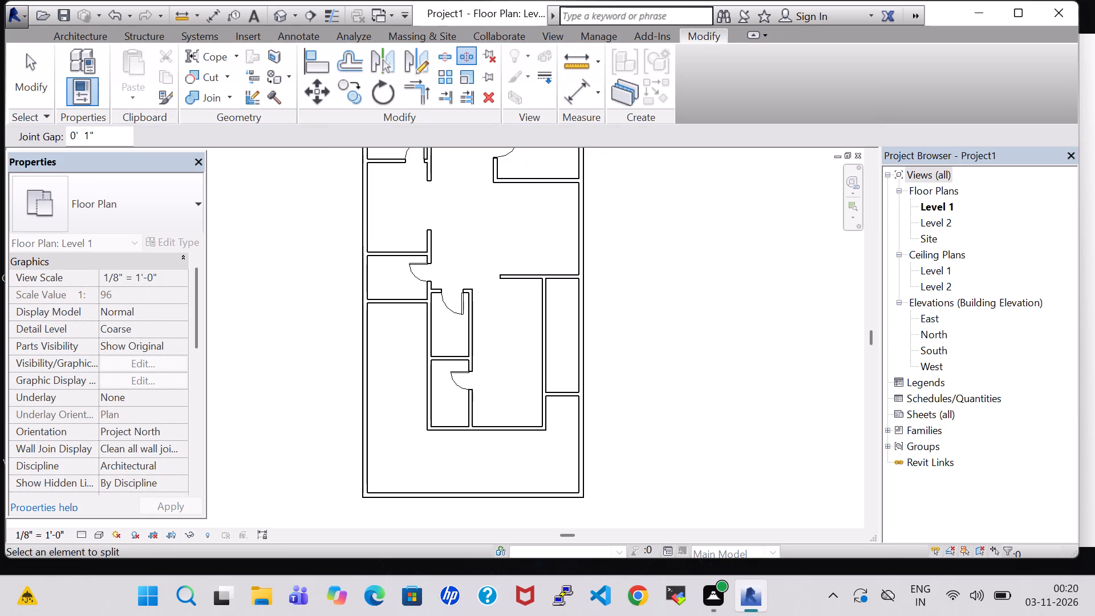
{"action": "left_click", "coordinate": [474, 423]}
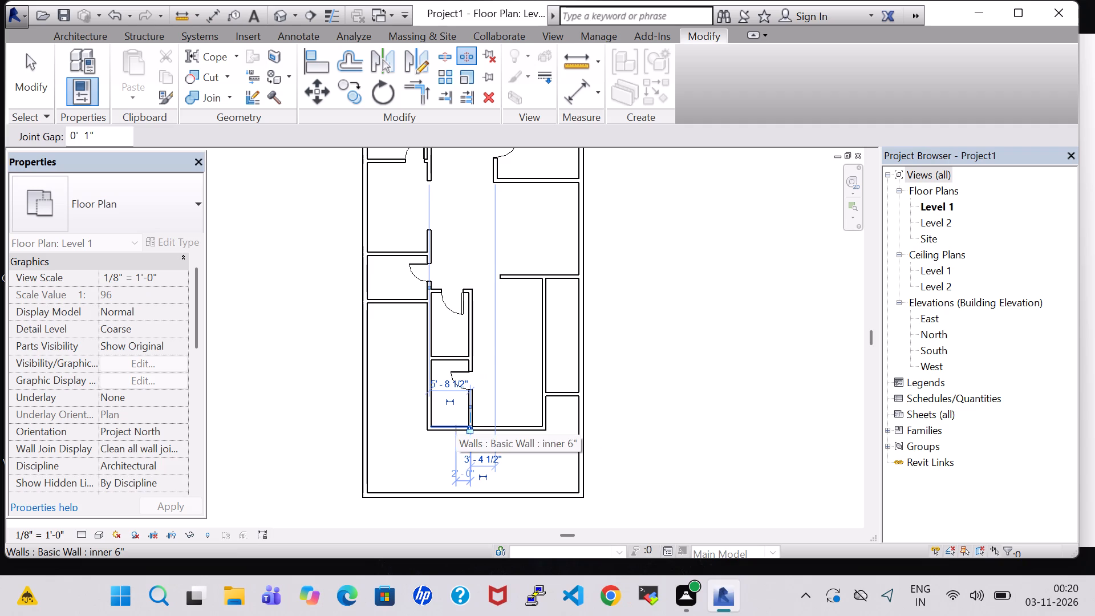
{"action": "key", "text": "Escape"}
{"action": "key", "text": "Escape"}
{"action": "left_click", "coordinate": [456, 427]}
{"action": "key", "text": "Delete"}
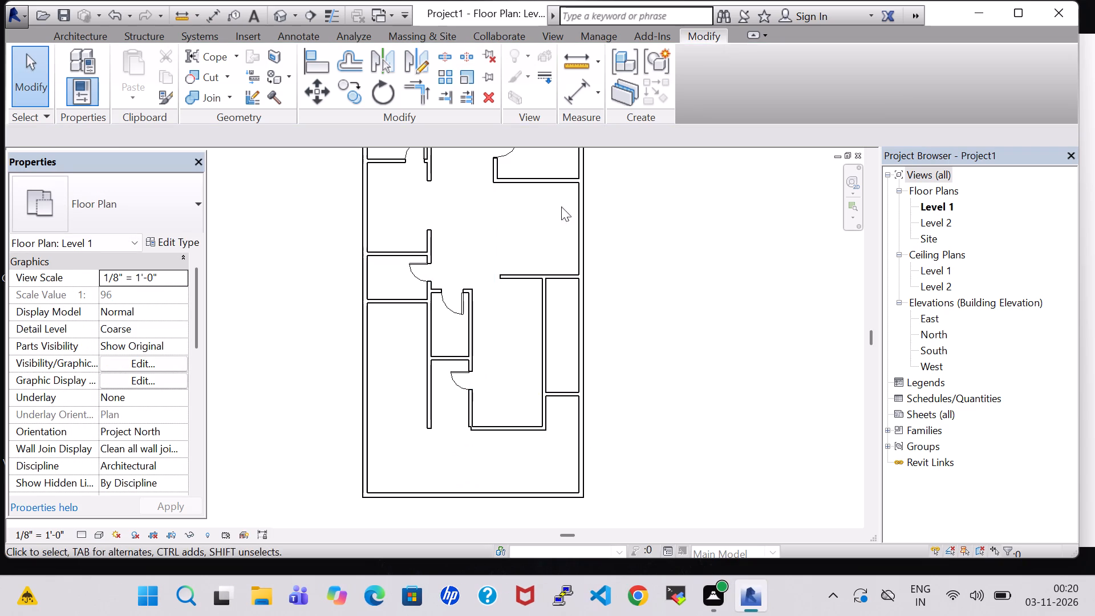
Split the narrow rooms' left wall with a 0' 1" gap at the dividing wall and delete the portion below it.
{"action": "left_click", "coordinate": [467, 62]}
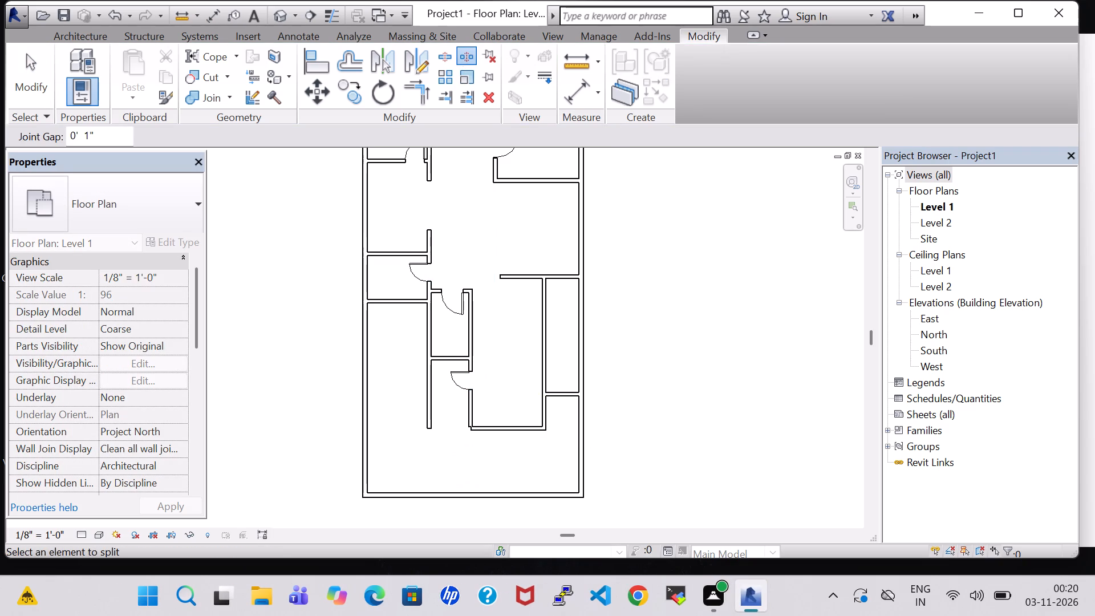
{"action": "left_click", "coordinate": [433, 358]}
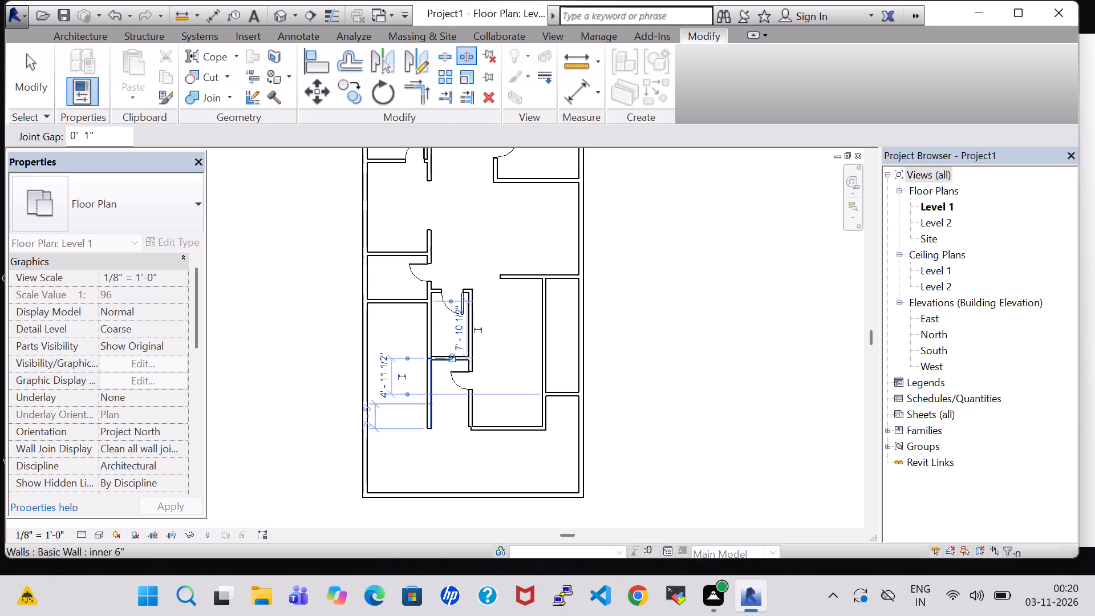
{"action": "key", "text": "Escape"}
{"action": "key", "text": "Escape"}
{"action": "left_click", "coordinate": [433, 404]}
{"action": "key", "text": "Delete"}
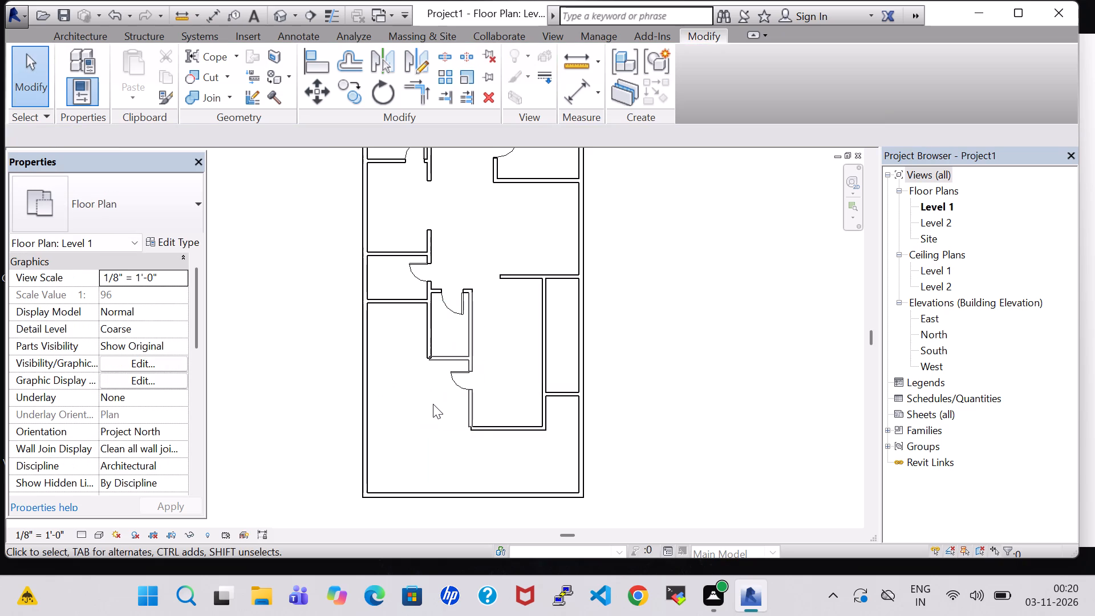
Delete the Single-Flush 30" x 80" door in the vertical wall below the upper narrow room.
{"action": "left_click", "coordinate": [448, 378]}
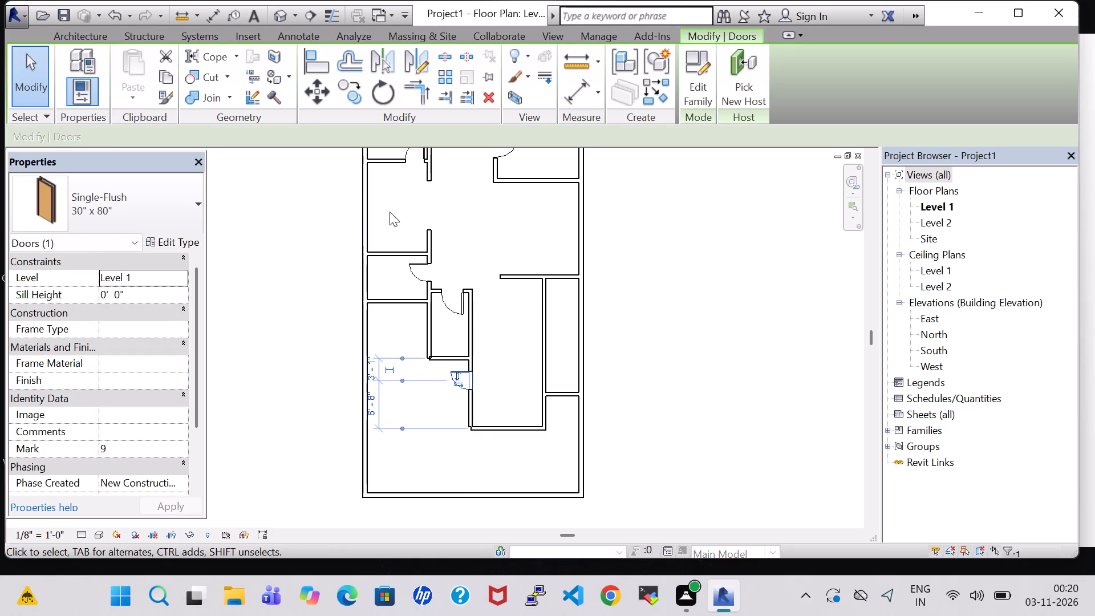
{"action": "key", "text": "BackSpace"}
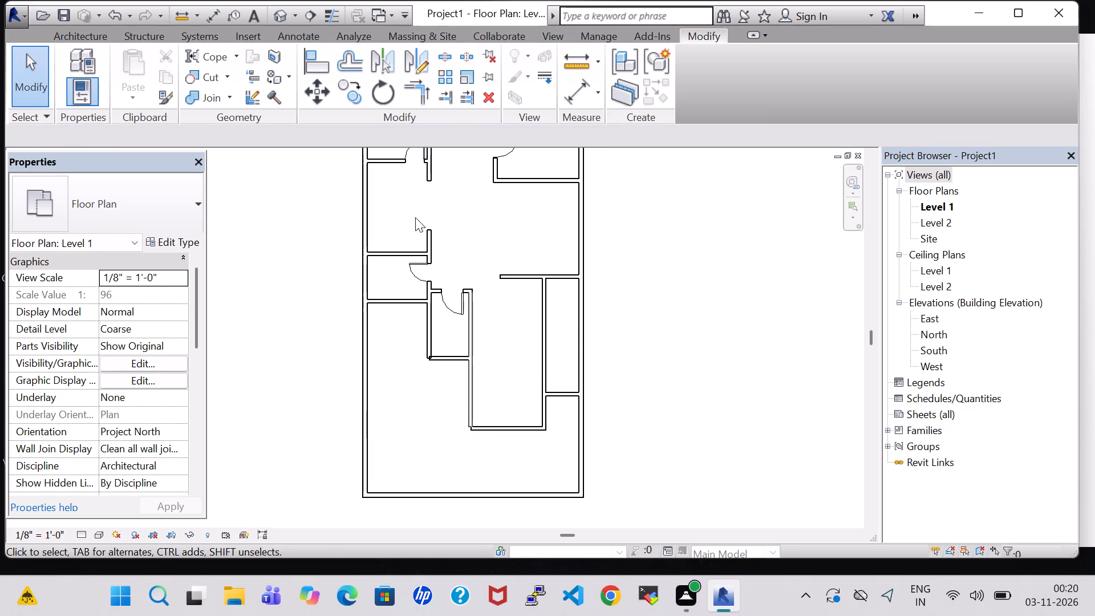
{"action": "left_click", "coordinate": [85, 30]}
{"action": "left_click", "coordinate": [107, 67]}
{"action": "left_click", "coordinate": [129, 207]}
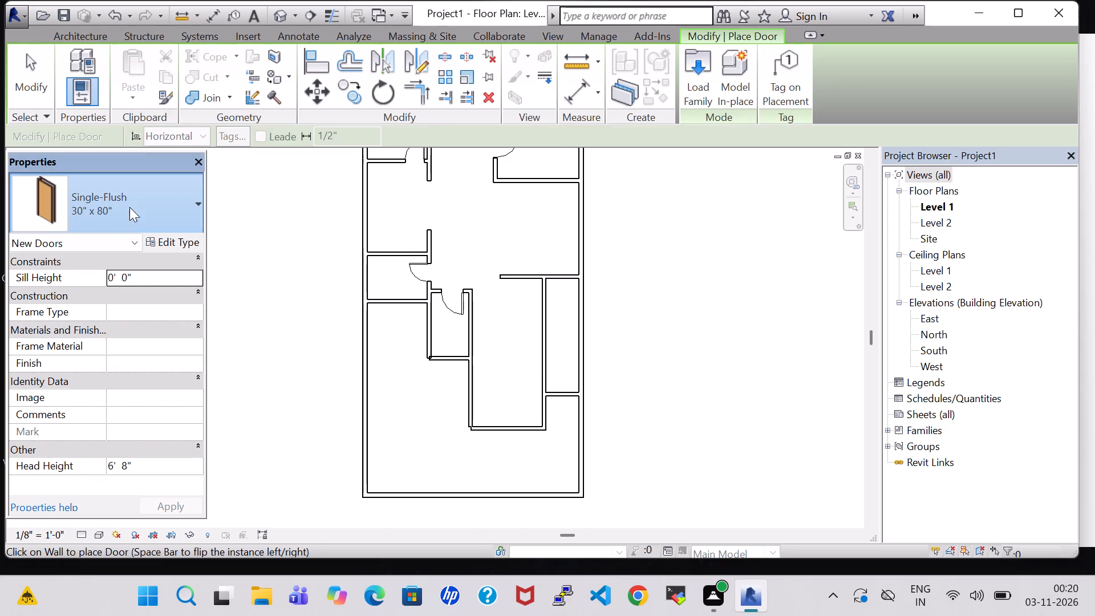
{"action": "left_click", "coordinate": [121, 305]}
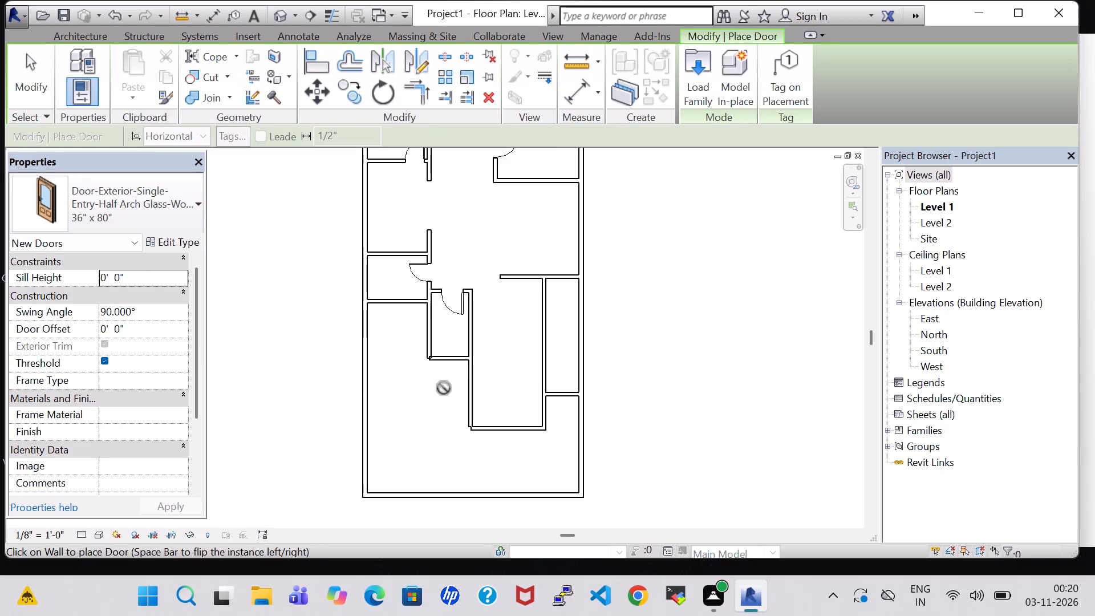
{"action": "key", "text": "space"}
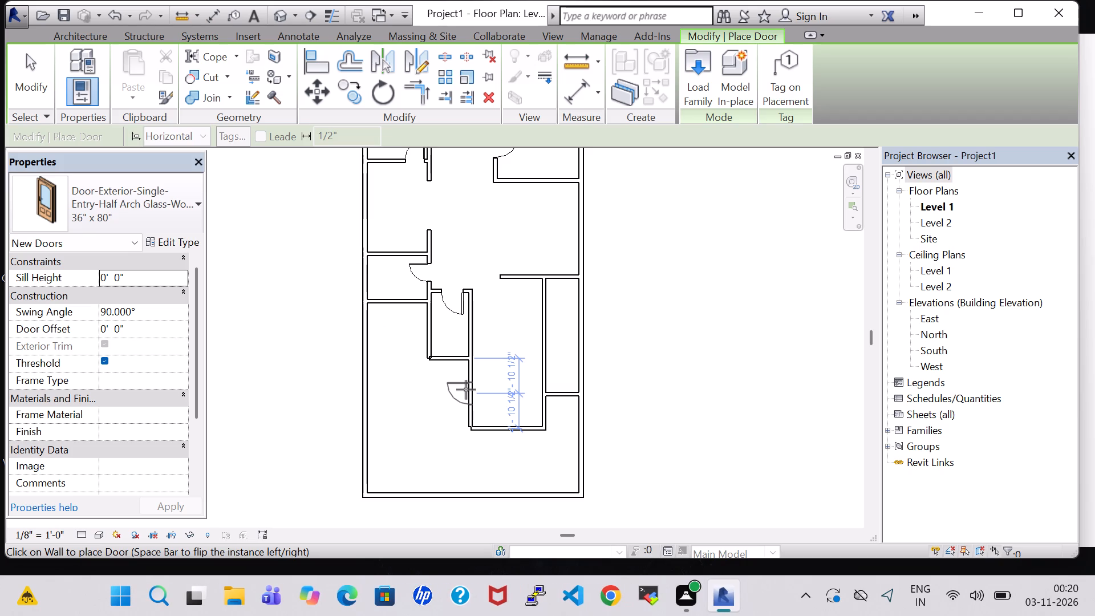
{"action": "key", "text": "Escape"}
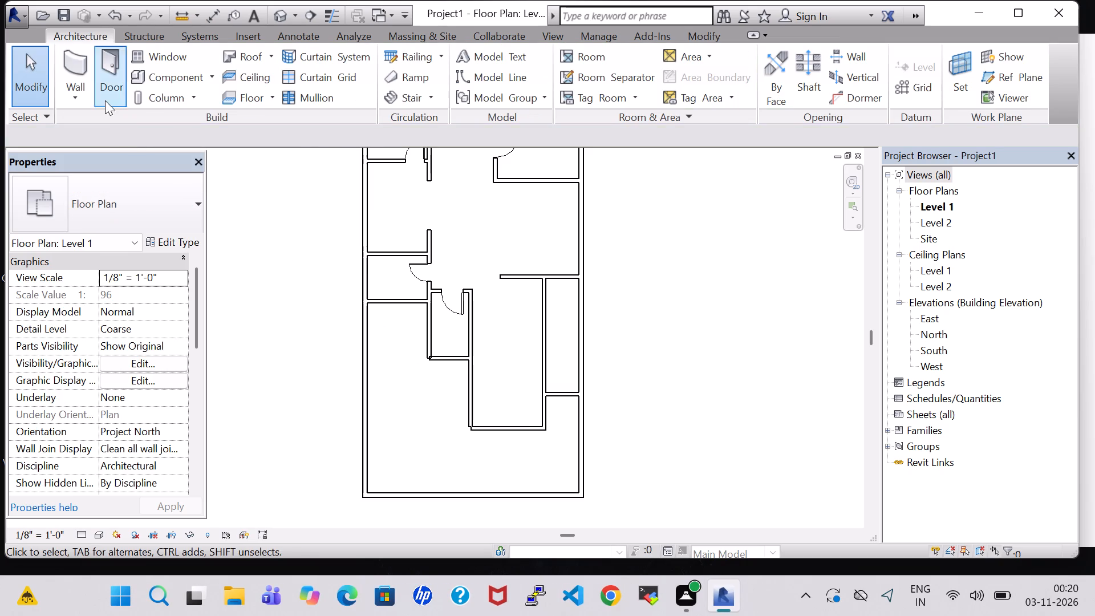
Load the residential Door-Exterior-Double-Full Glass-Wood_Clad family for door placement in its 60" x 80" type.
{"action": "left_click", "coordinate": [119, 79]}
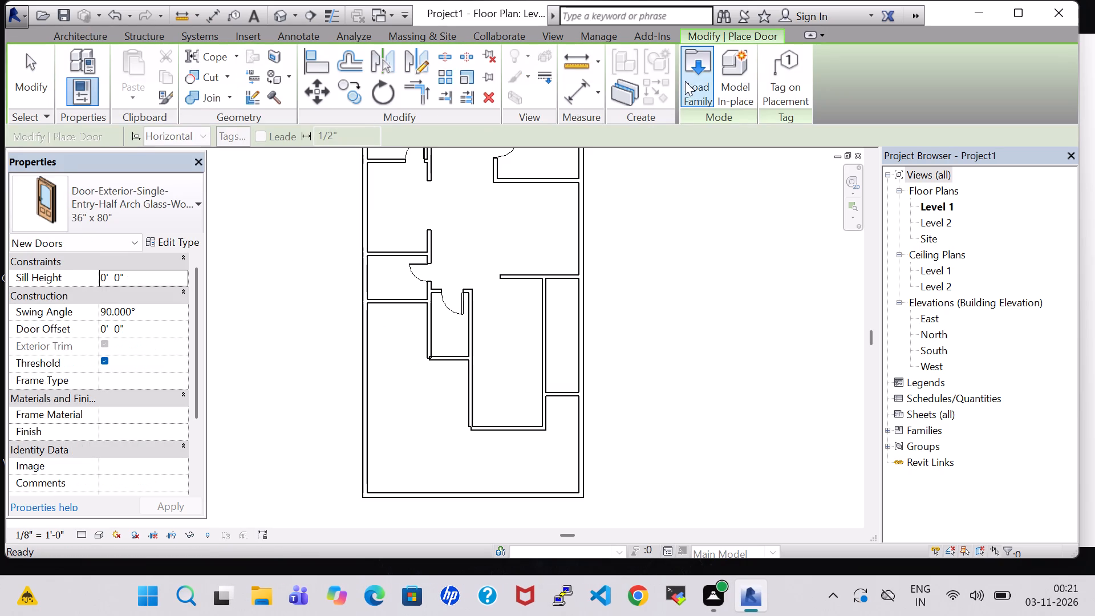
{"action": "left_click", "coordinate": [691, 81]}
{"action": "double_click", "coordinate": [636, 282]}
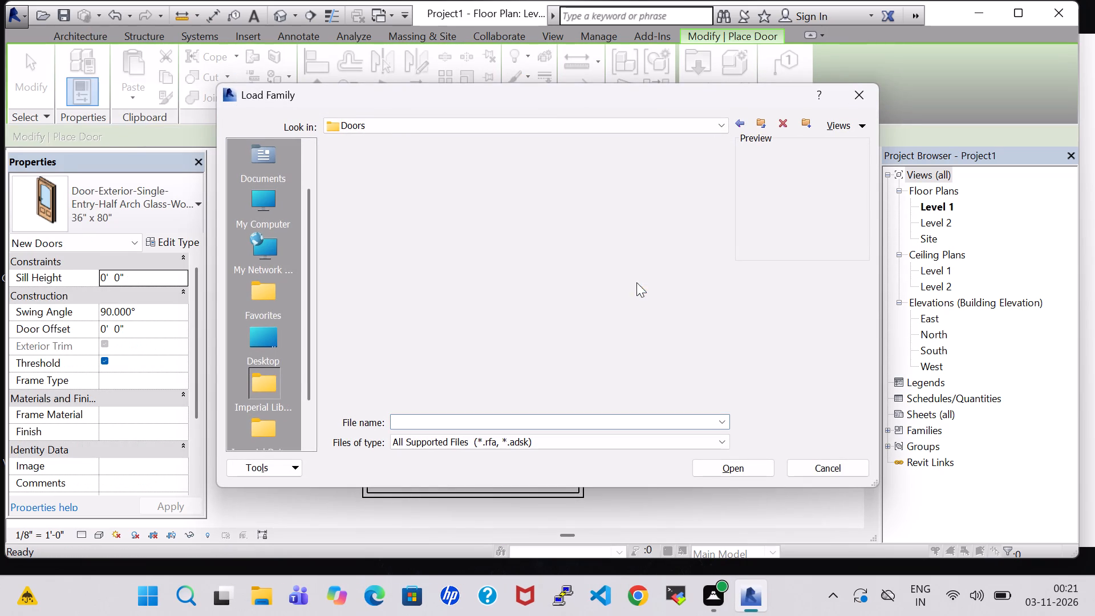
{"action": "double_click", "coordinate": [523, 198]}
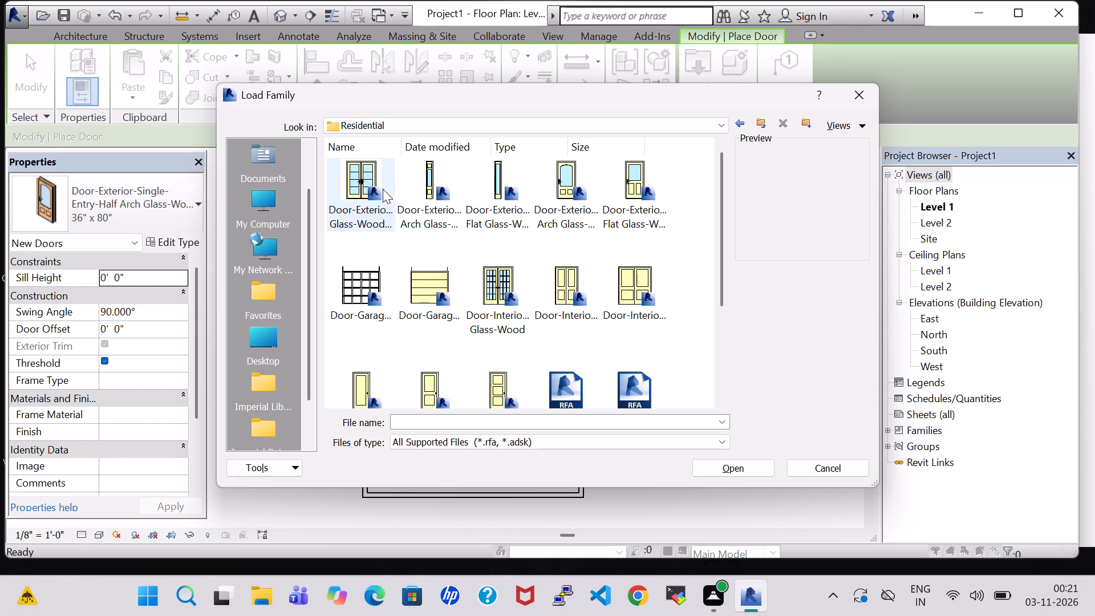
{"action": "left_click", "coordinate": [362, 188]}
{"action": "left_click", "coordinate": [729, 468]}
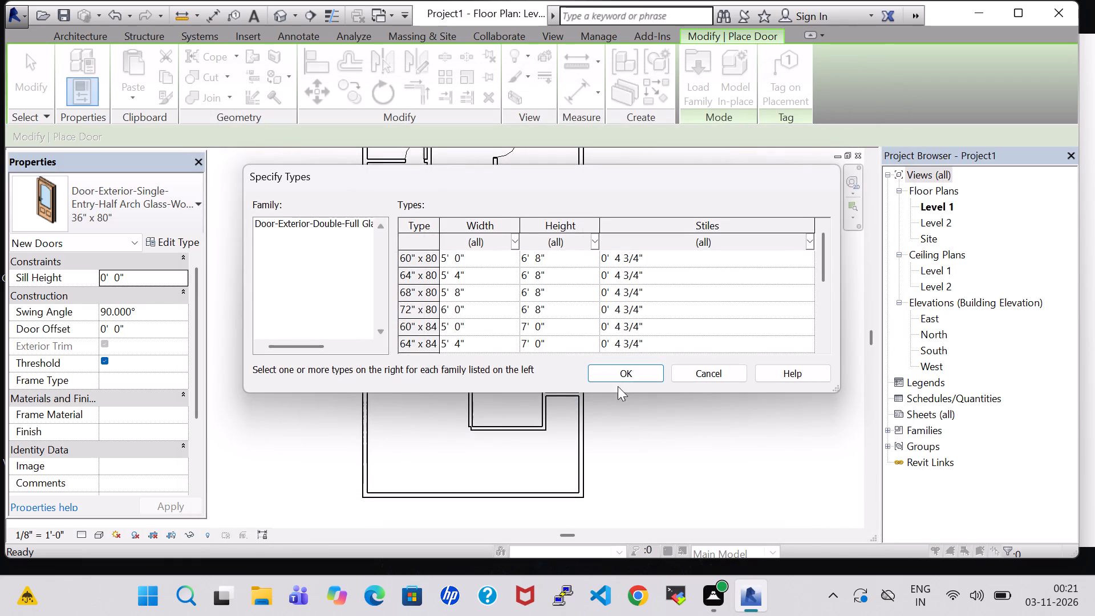
{"action": "left_click", "coordinate": [616, 371]}
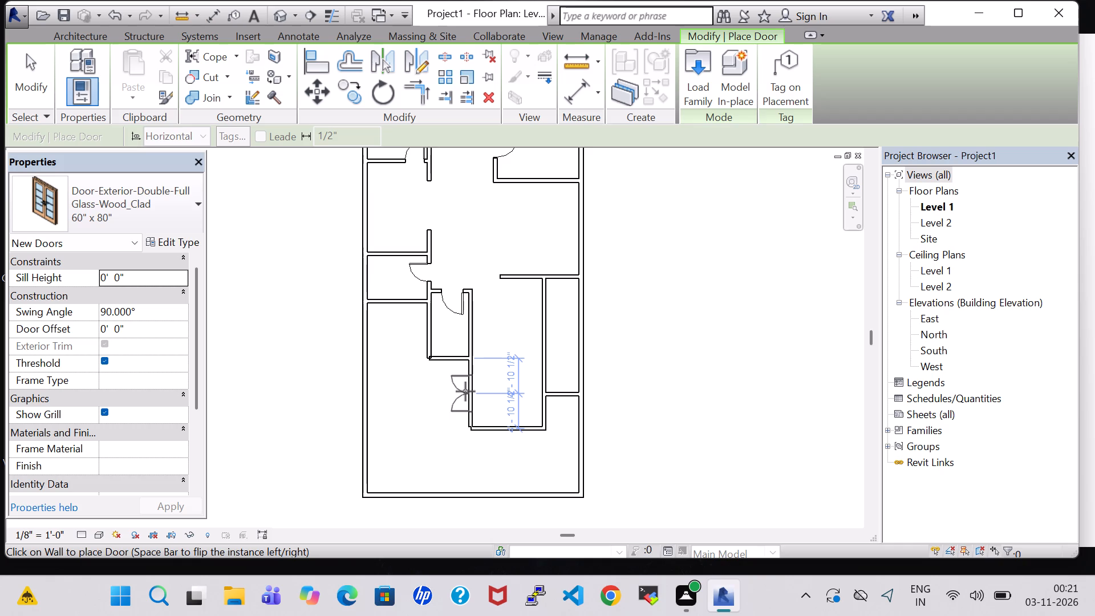
Place the 60" x 80" double glass door midway along the vertical wall below the upper narrow room, opening left, and nudge it up.
{"action": "left_click", "coordinate": [465, 390]}
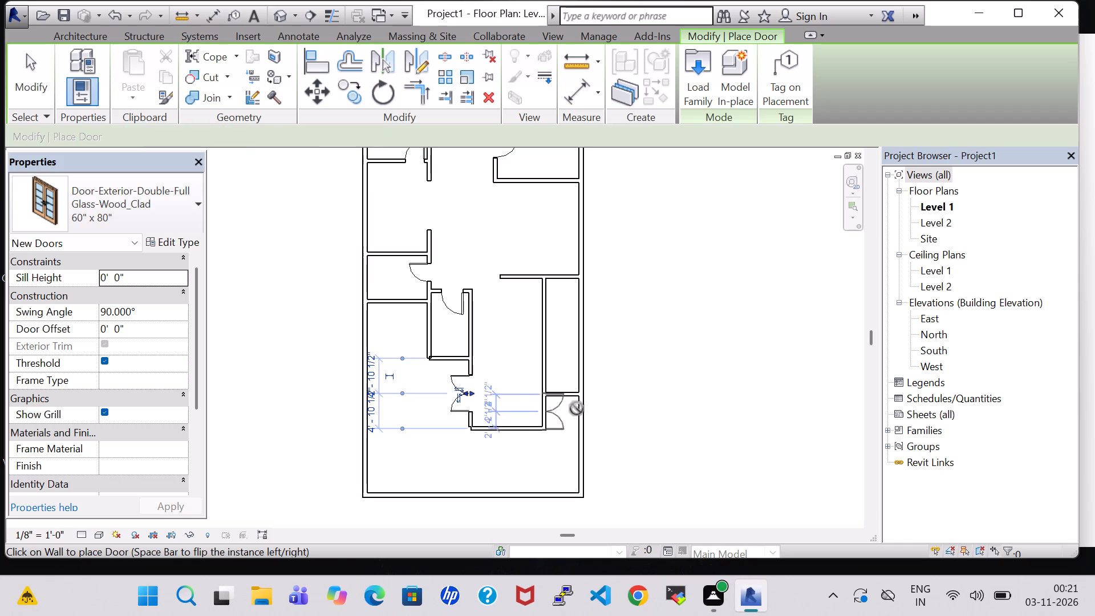
{"action": "key", "text": "Escape"}
{"action": "key", "text": "Escape"}
{"action": "left_click", "coordinate": [462, 393]}
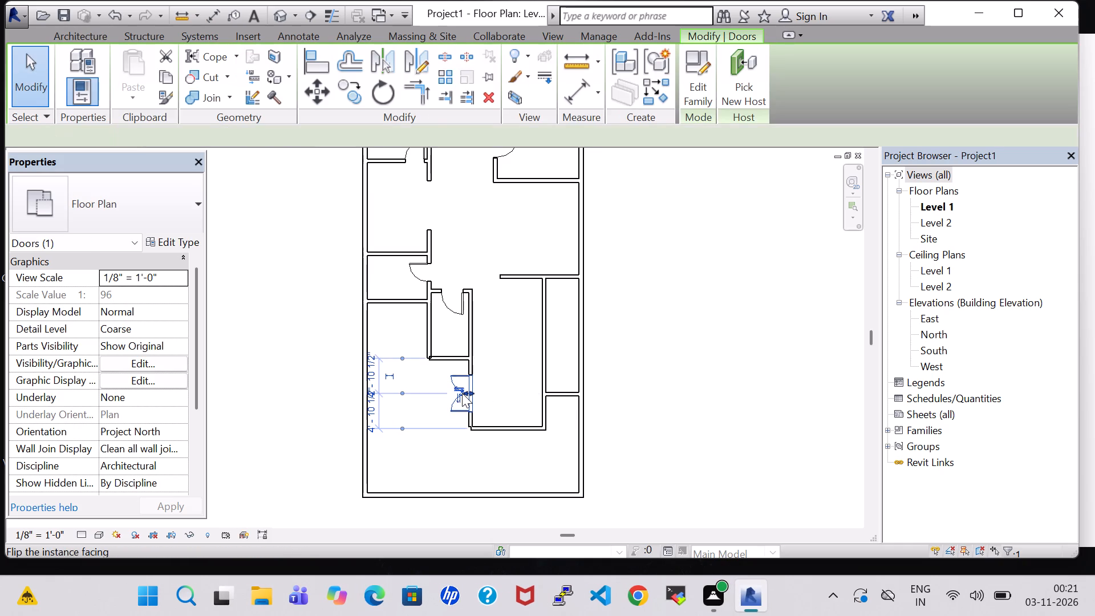
{"action": "key", "text": "Up"}
{"action": "left_click", "coordinate": [614, 402]}
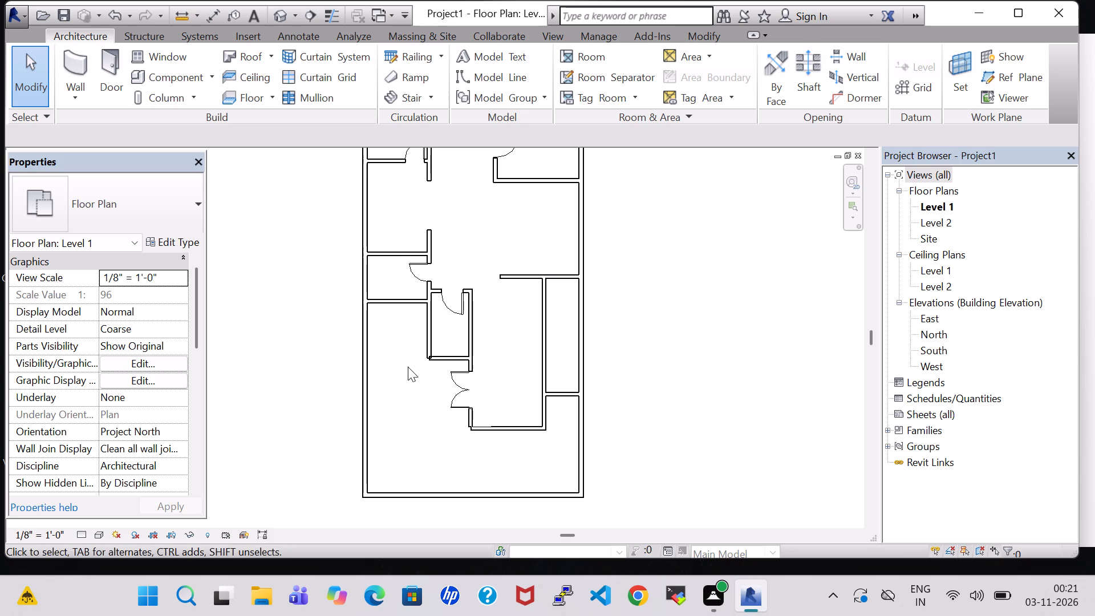
Nudge the left end of the horizontal wall below the double door to meet the vertical wall's outer corner, making it 10' 5 1/2" long.
{"action": "left_click", "coordinate": [486, 428]}
{"action": "key", "text": "Left"}
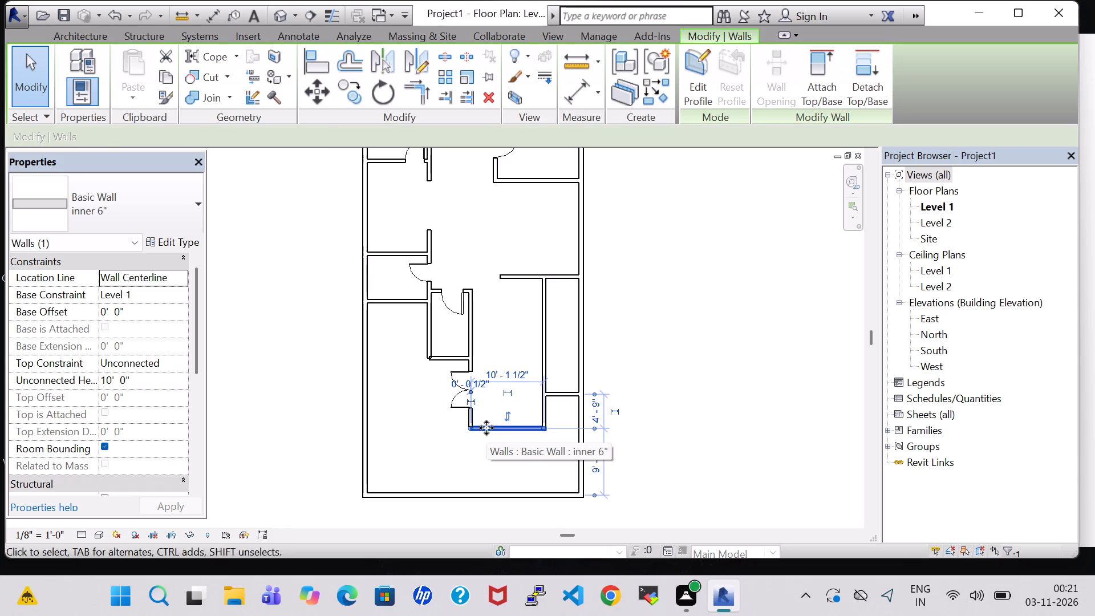
{"action": "scroll", "coordinate": [486, 428], "scroll_direction": "up", "scroll_amount": 9}
{"action": "left_click", "coordinate": [486, 399]}
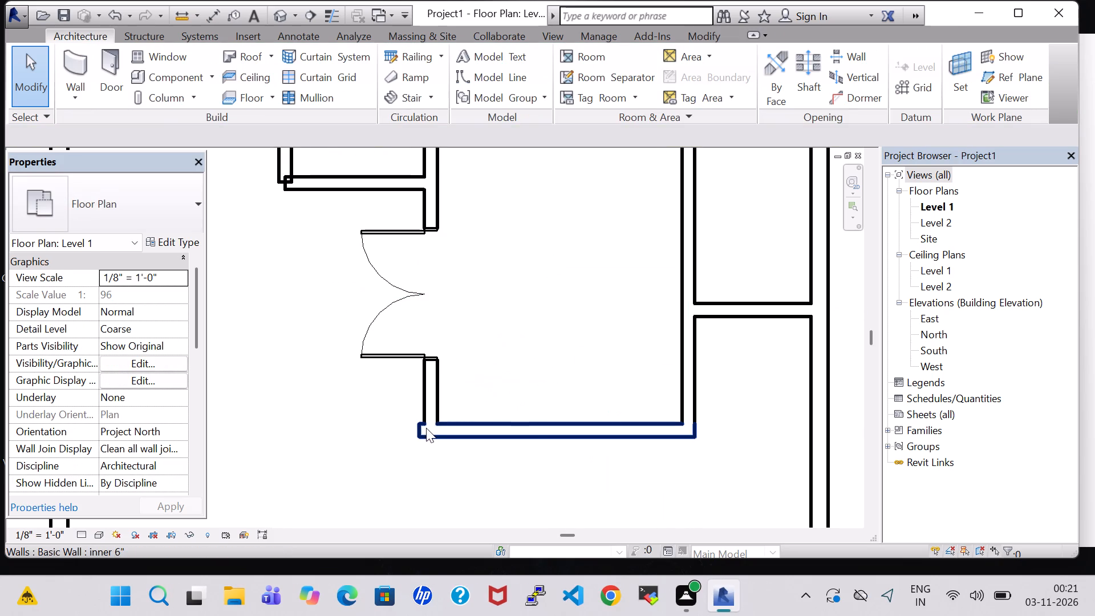
{"action": "left_click", "coordinate": [419, 428]}
{"action": "key", "text": "Right"}
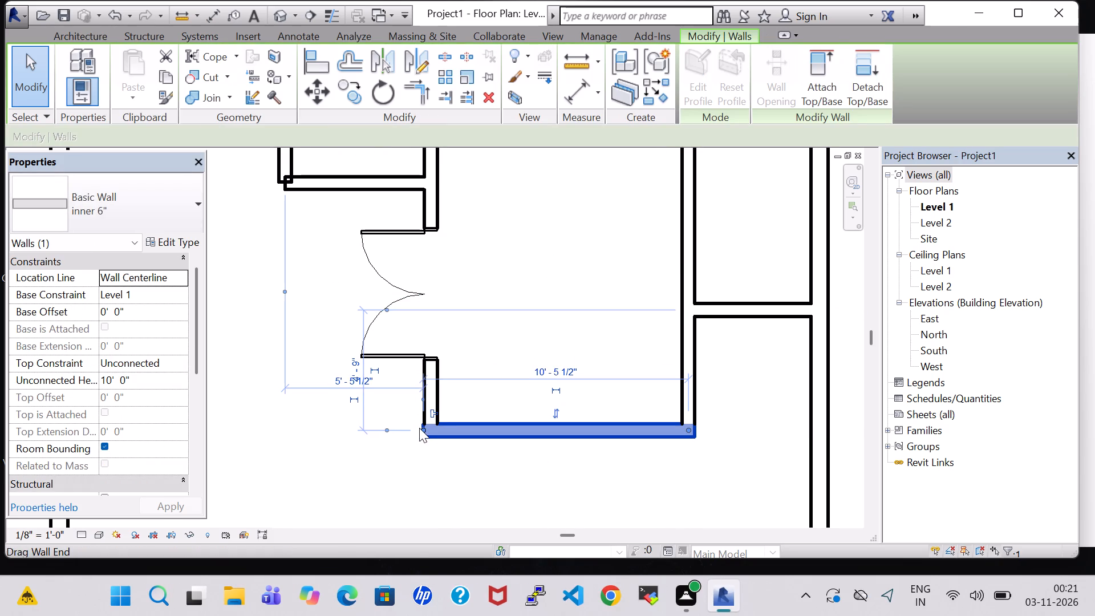
{"action": "key", "text": "Right"}
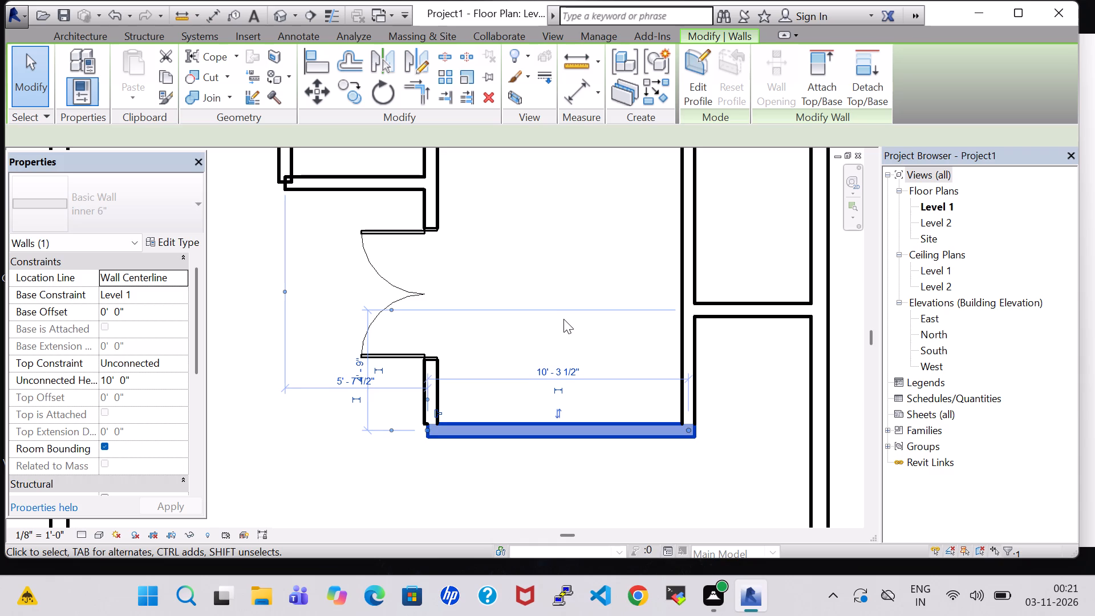
{"action": "key", "text": "Left"}
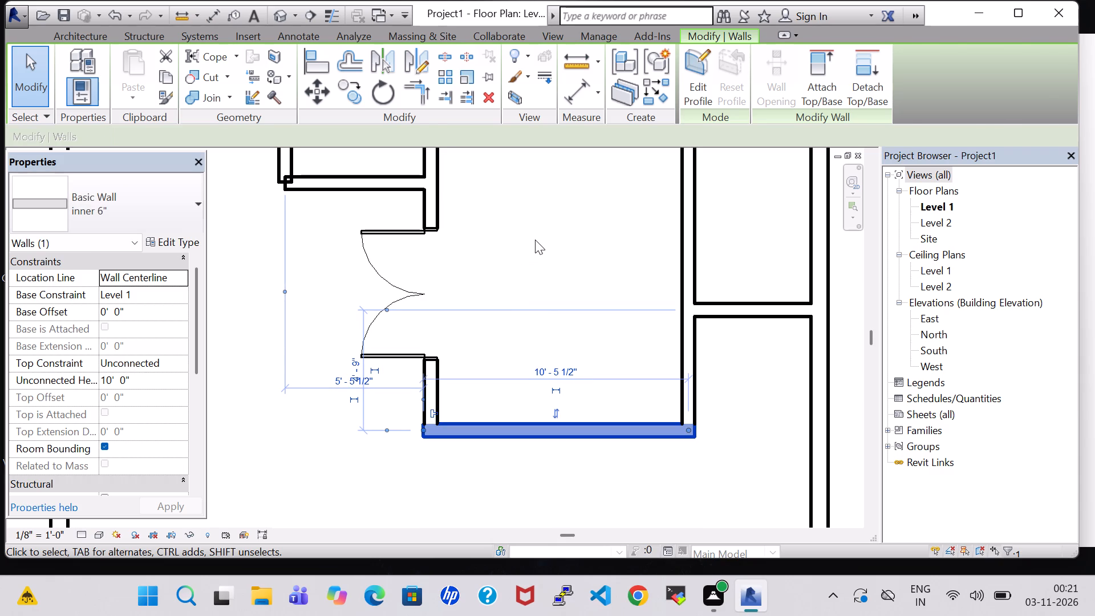
{"action": "left_click", "coordinate": [535, 240]}
Place a Single-Flush 30" x 80" door centred in the top wall of the narrow right-hand room, swinging inward and hinged on the right.
{"action": "scroll", "coordinate": [522, 279], "scroll_direction": "down", "scroll_amount": 7}
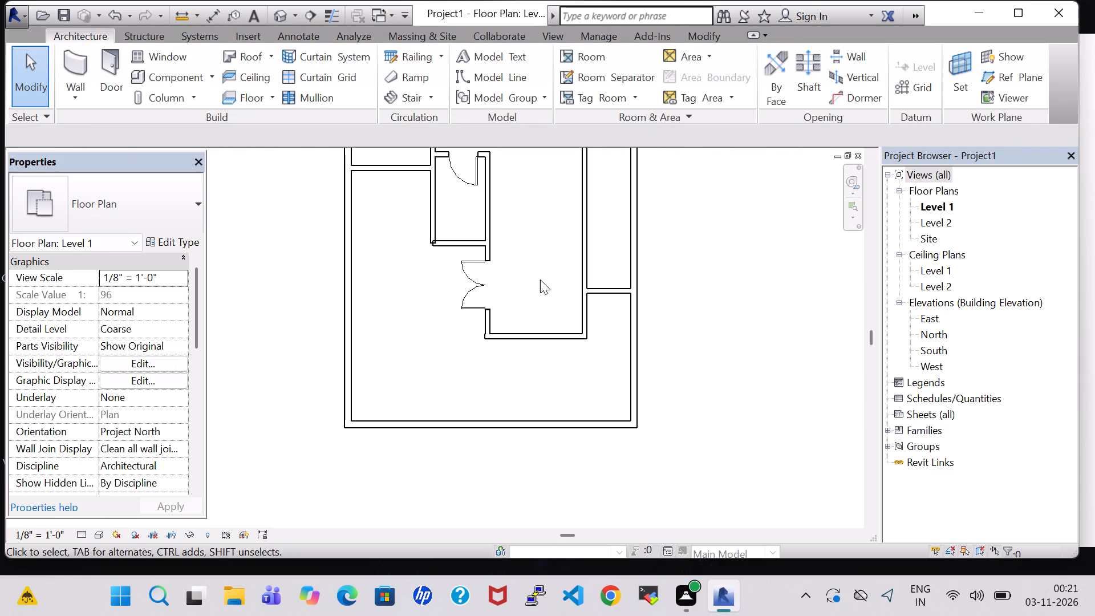
{"action": "middle_click_drag", "start_coordinate": [555, 235], "coordinate": [543, 316]}
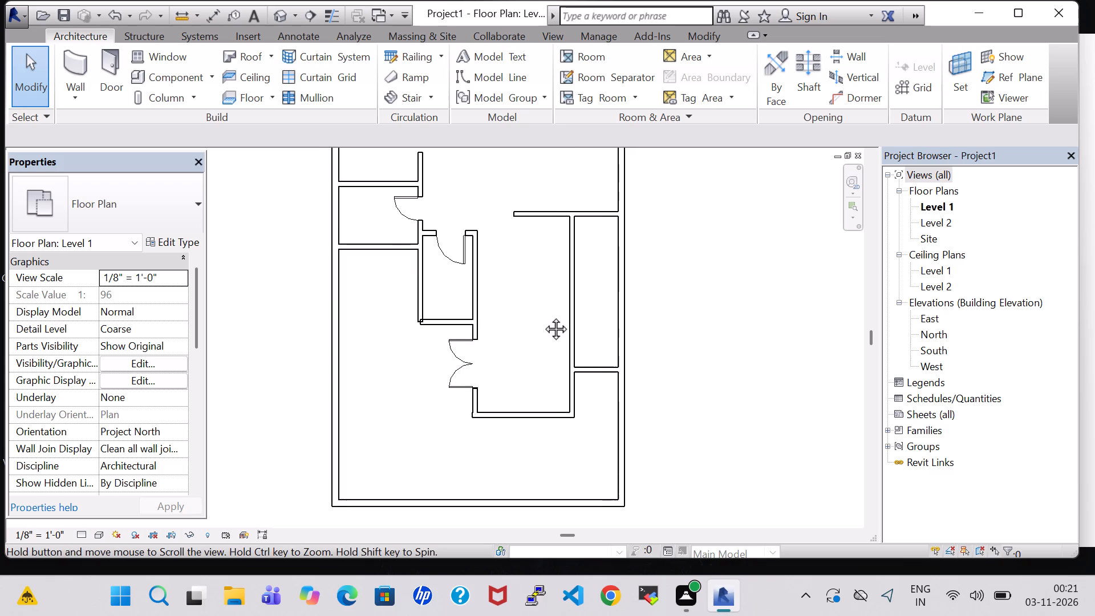
{"action": "middle_click_drag", "start_coordinate": [543, 316], "coordinate": [545, 327]}
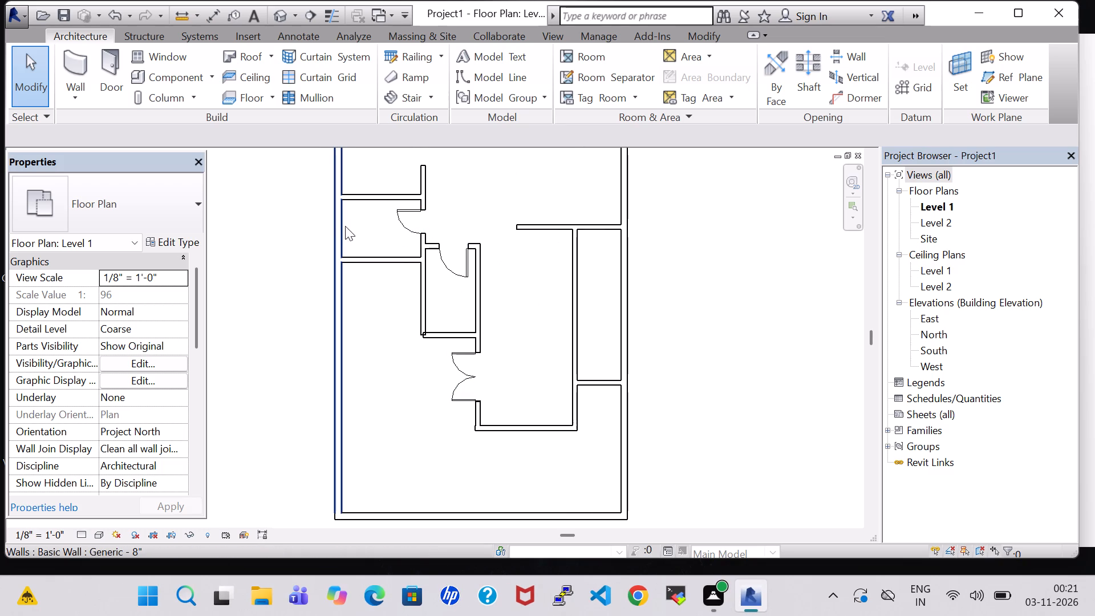
{"action": "middle_click_drag", "start_coordinate": [467, 210], "coordinate": [472, 274]}
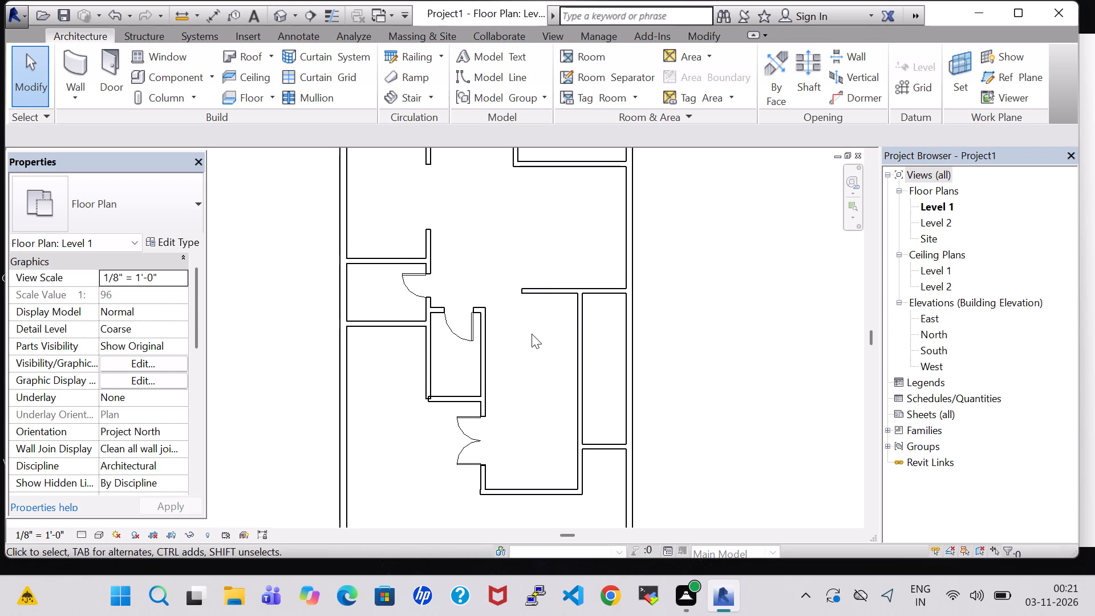
{"action": "left_click", "coordinate": [105, 57]}
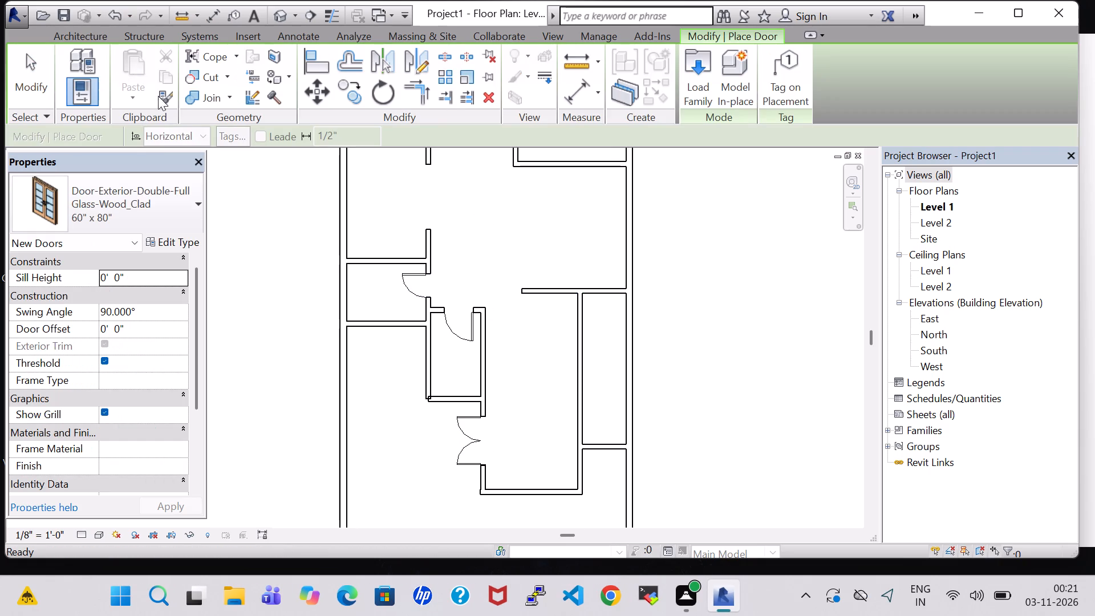
{"action": "left_click", "coordinate": [181, 209]}
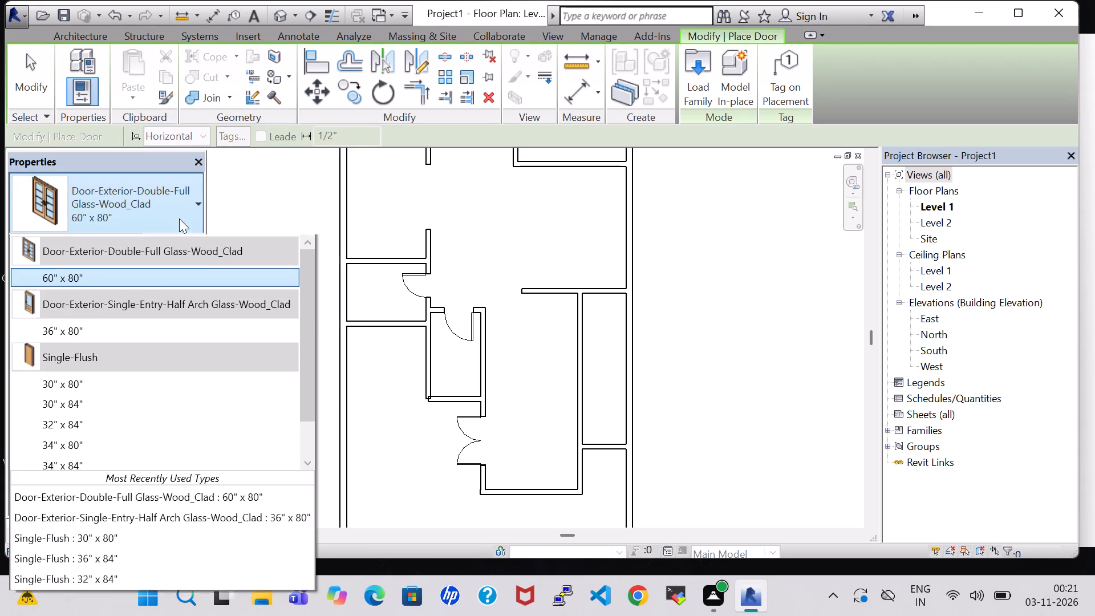
{"action": "left_click", "coordinate": [132, 415]}
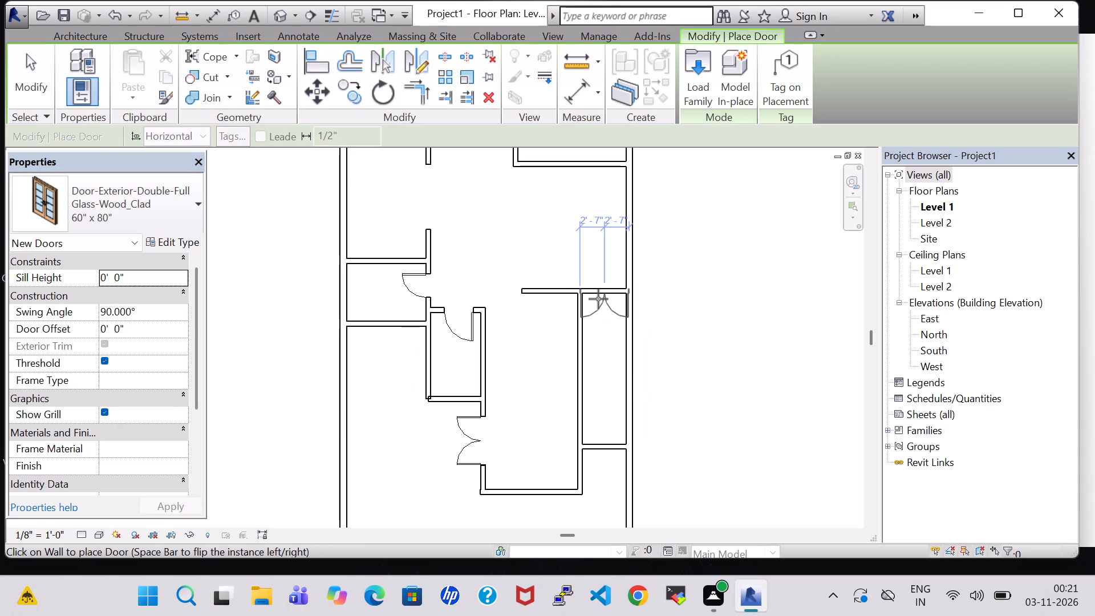
{"action": "left_click", "coordinate": [146, 208]}
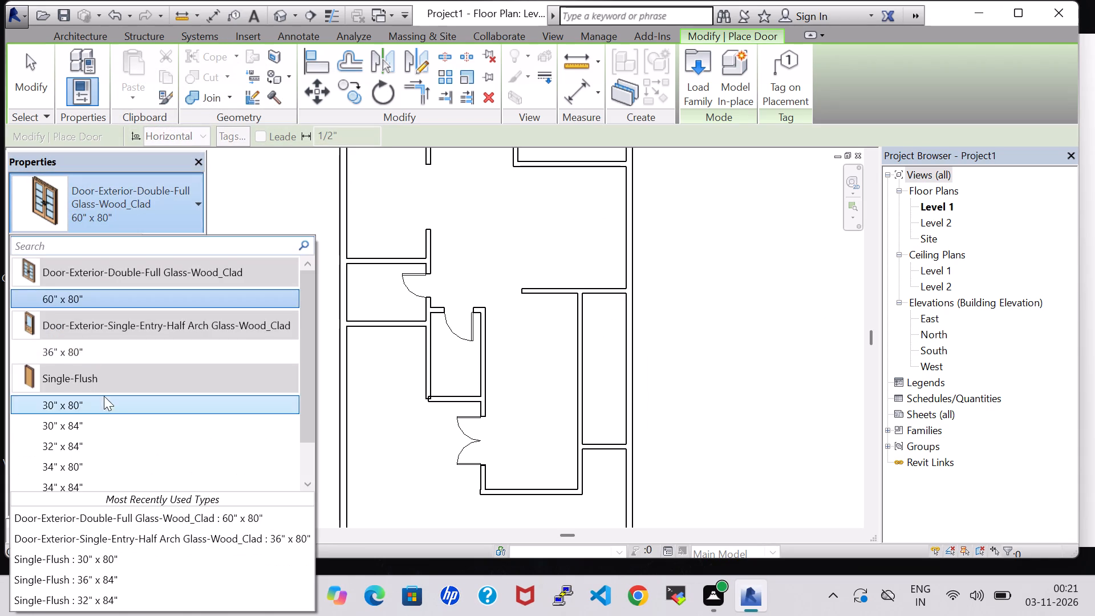
{"action": "left_click", "coordinate": [109, 402]}
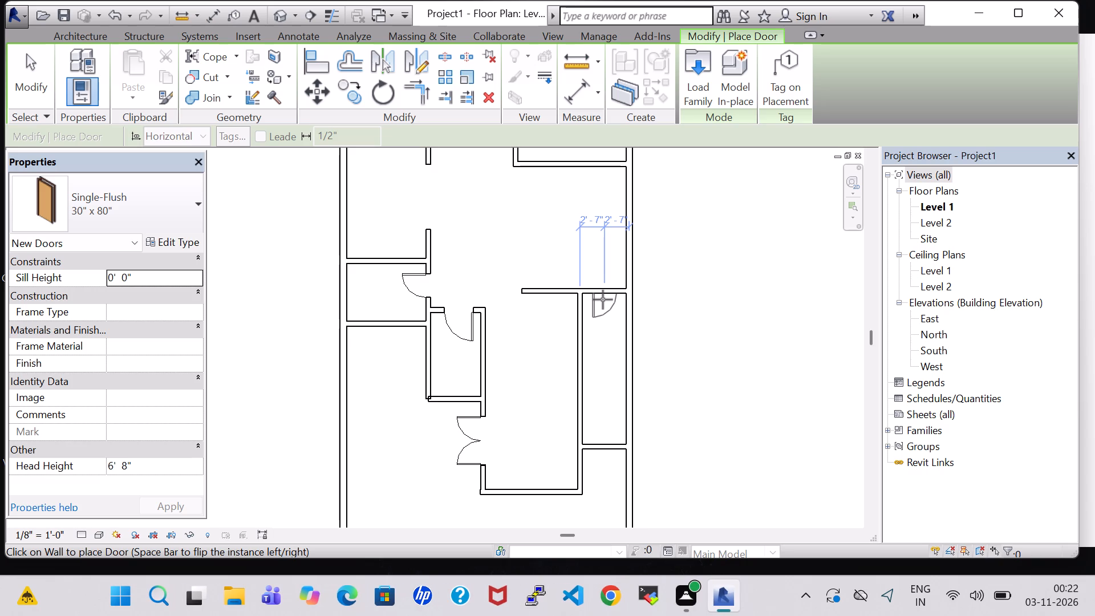
{"action": "key", "text": "space"}
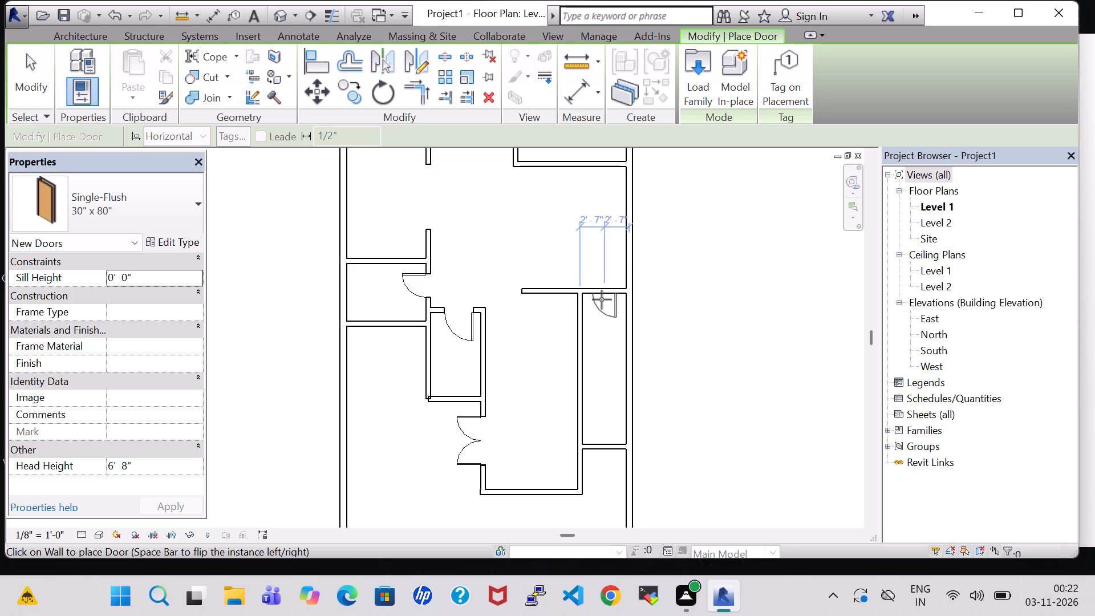
{"action": "left_click", "coordinate": [605, 299]}
{"action": "key", "text": "Escape"}
{"action": "key", "text": "Escape"}
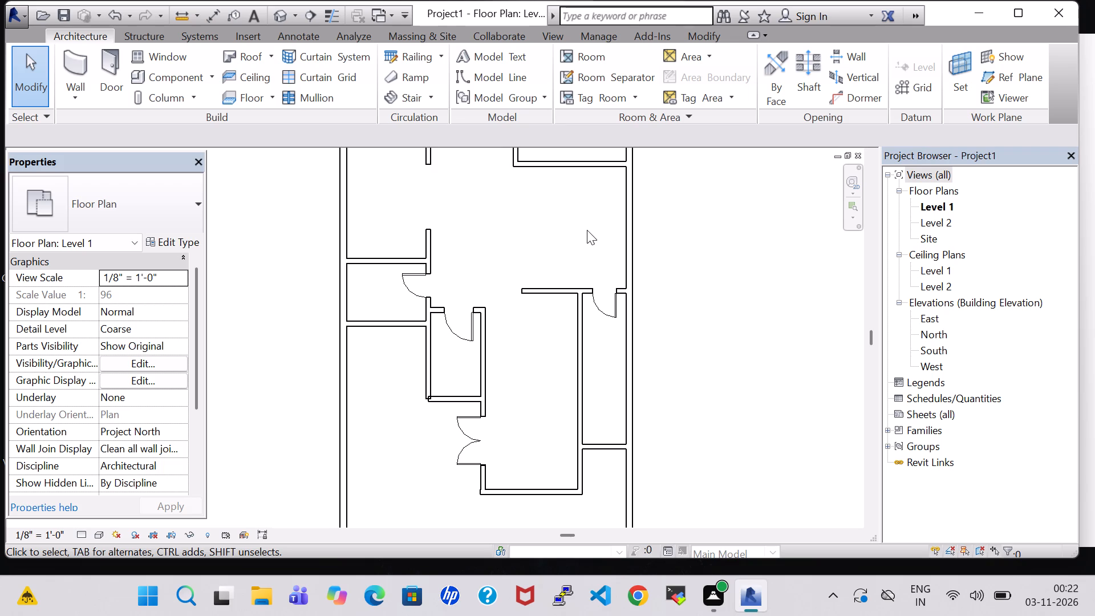
Nudge the bottom wall of the narrow right-hand room up until it is 12' 8" from the room's top wall.
{"action": "left_click", "coordinate": [598, 441]}
{"action": "key", "text": "Up"}
{"action": "key", "text": "Up"}
{"action": "key", "text": "Up"}
{"action": "key", "text": "Up"}
{"action": "key", "text": "Up"}
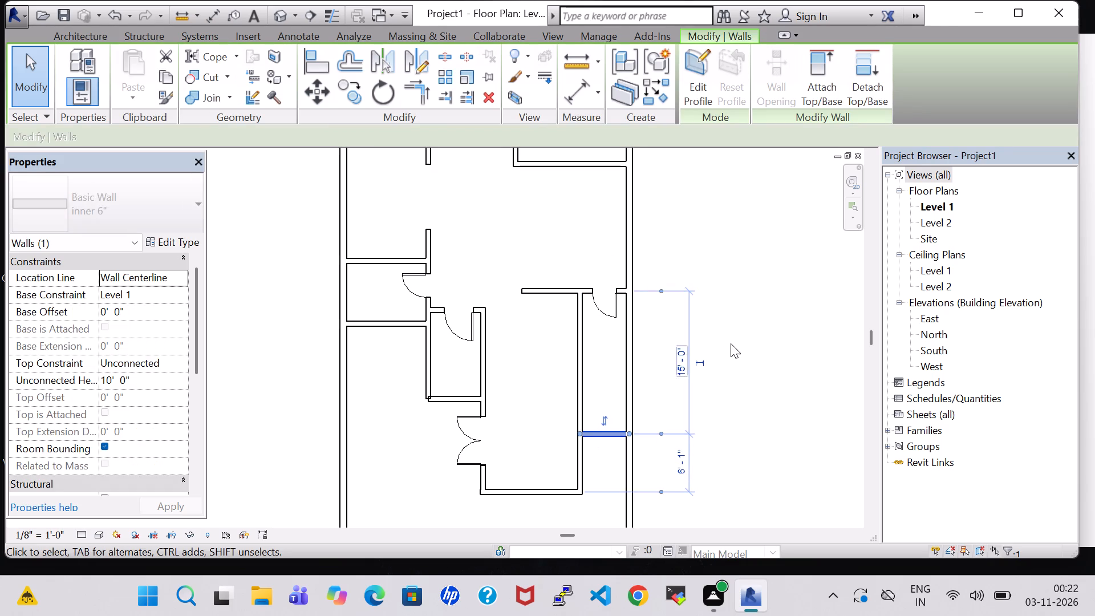
{"action": "key", "text": "Up"}
{"action": "key", "text": "Up"}
{"action": "key", "text": "Up"}
{"action": "key", "text": "Up"}
{"action": "key", "text": "Up"}
{"action": "key", "text": "Up"}
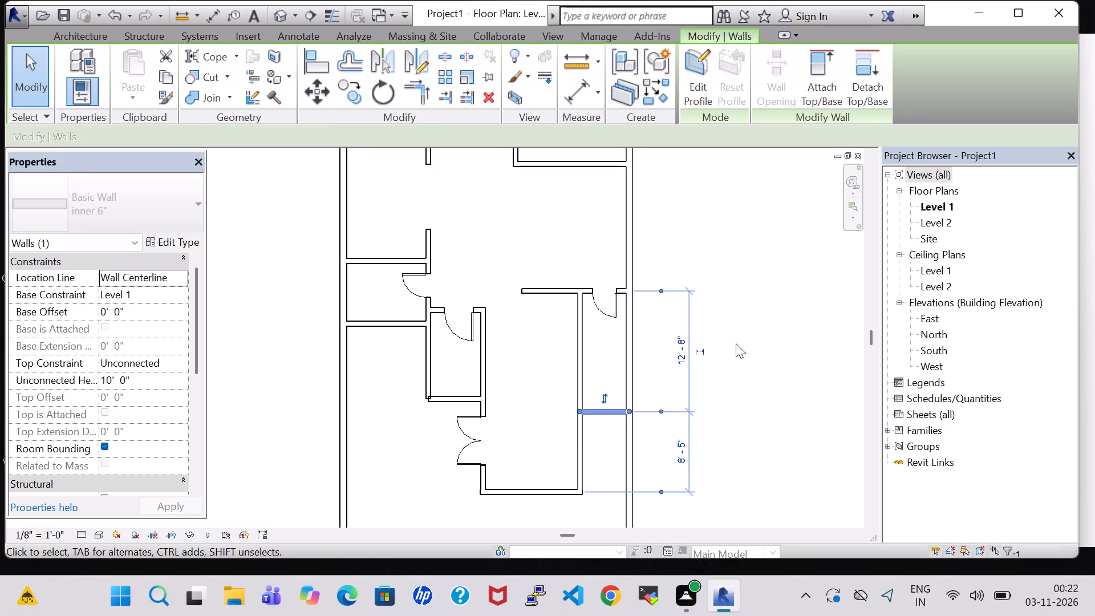
{"action": "left_click", "coordinate": [743, 360]}
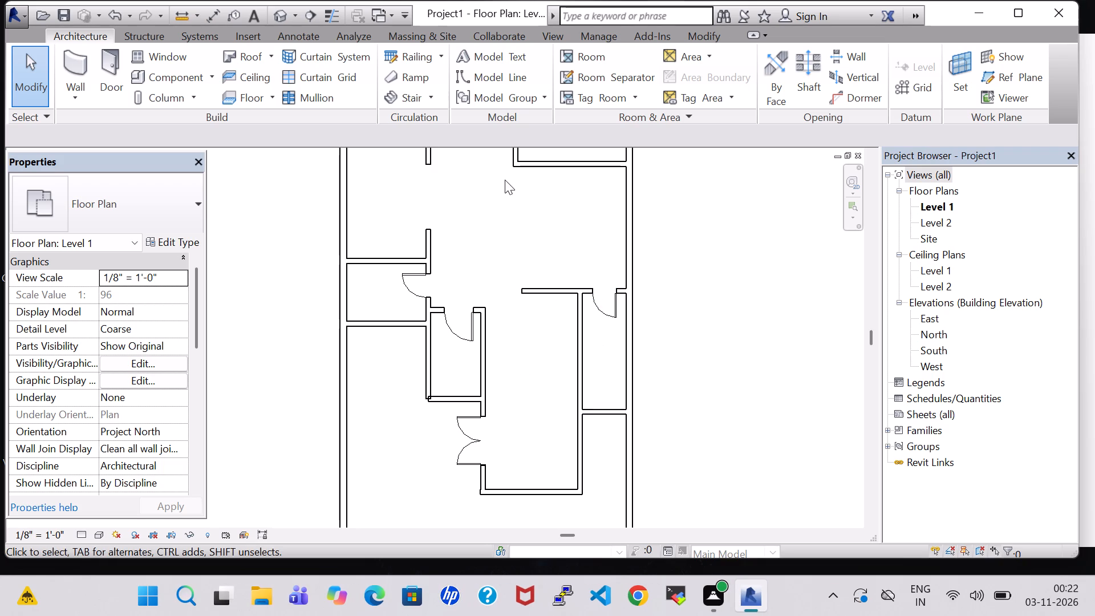
Nudge the narrow right-hand room's top wall down to 10' 8" from its bottom wall, lining it up with the wall across the passage.
{"action": "left_click", "coordinate": [571, 291]}
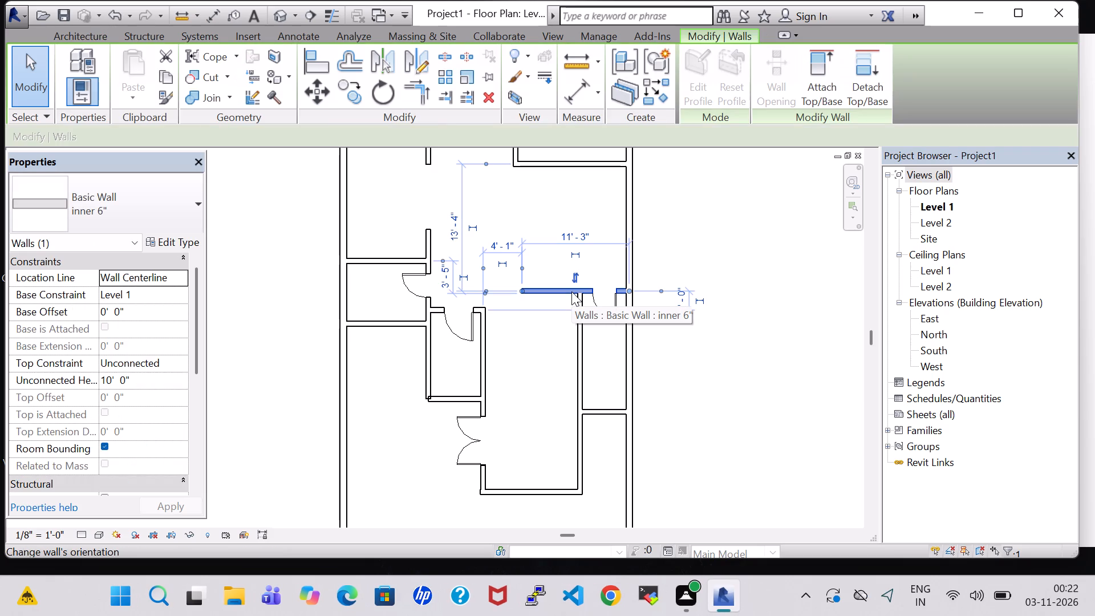
{"action": "key", "text": "Down"}
{"action": "key", "text": "Down"}
{"action": "key", "text": "Down"}
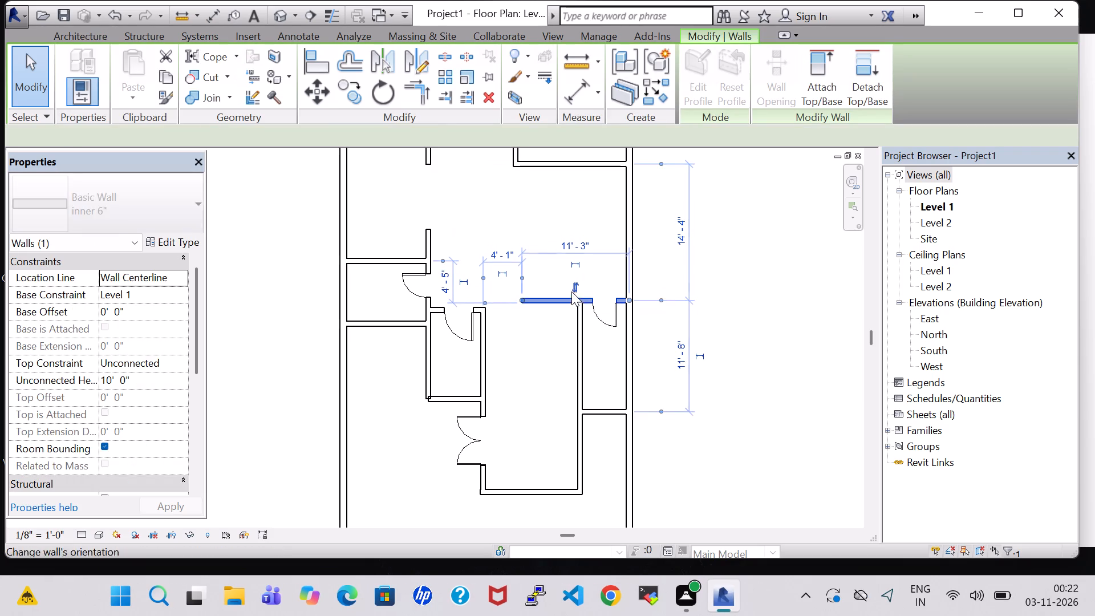
{"action": "key", "text": "Down"}
{"action": "key", "text": "Down"}
{"action": "key", "text": "Down"}
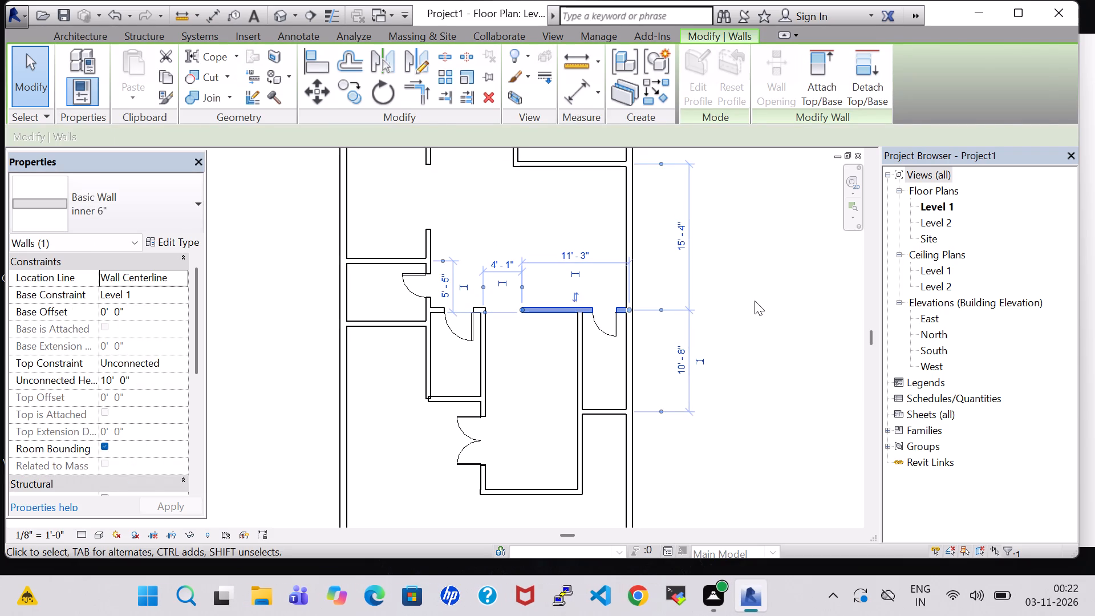
{"action": "left_click", "coordinate": [755, 301]}
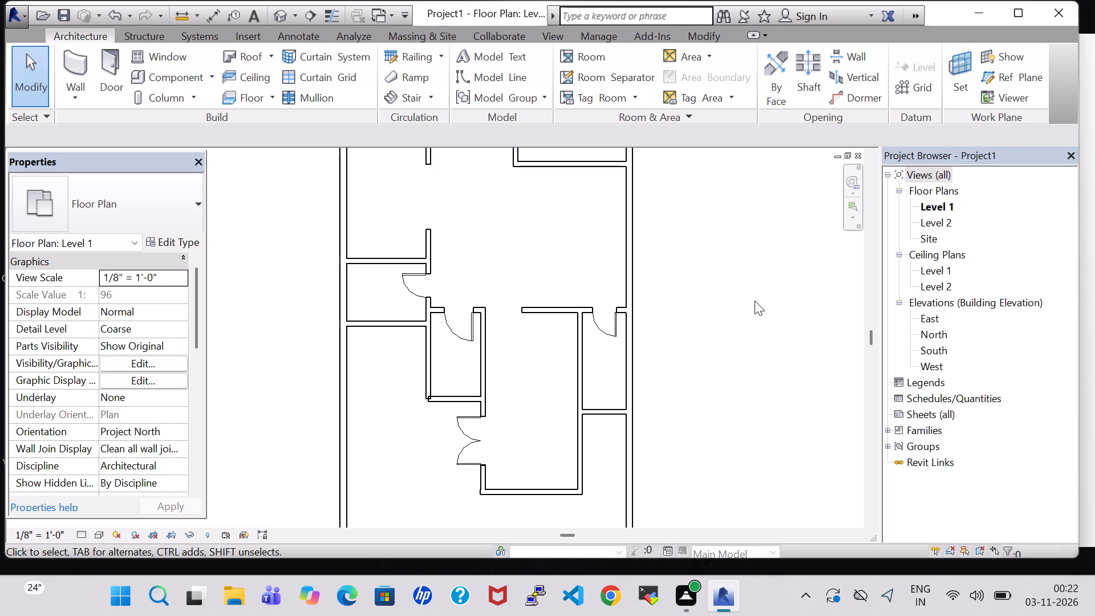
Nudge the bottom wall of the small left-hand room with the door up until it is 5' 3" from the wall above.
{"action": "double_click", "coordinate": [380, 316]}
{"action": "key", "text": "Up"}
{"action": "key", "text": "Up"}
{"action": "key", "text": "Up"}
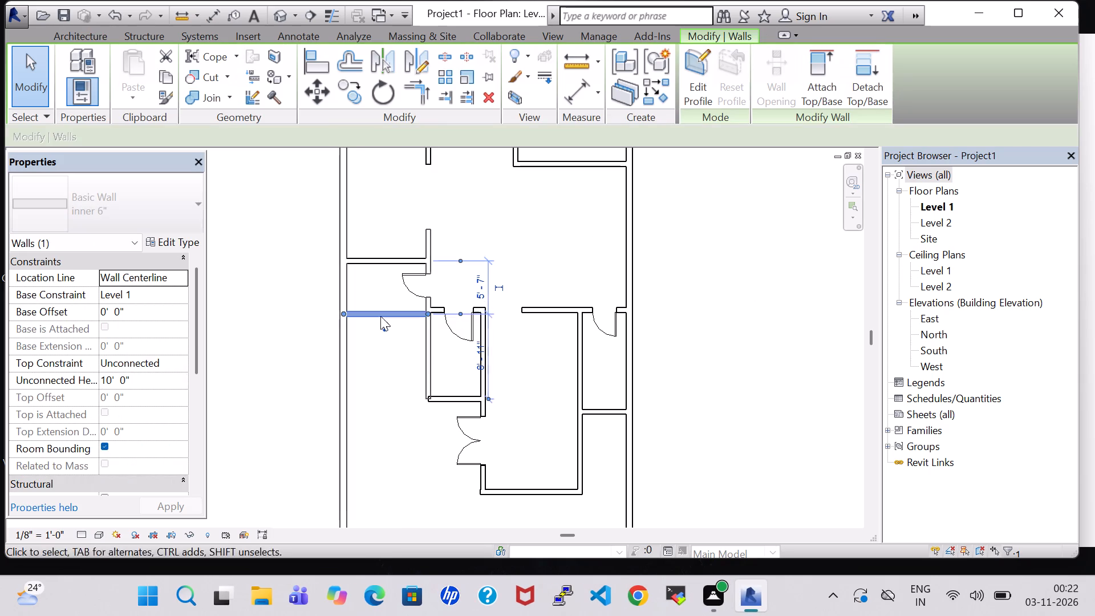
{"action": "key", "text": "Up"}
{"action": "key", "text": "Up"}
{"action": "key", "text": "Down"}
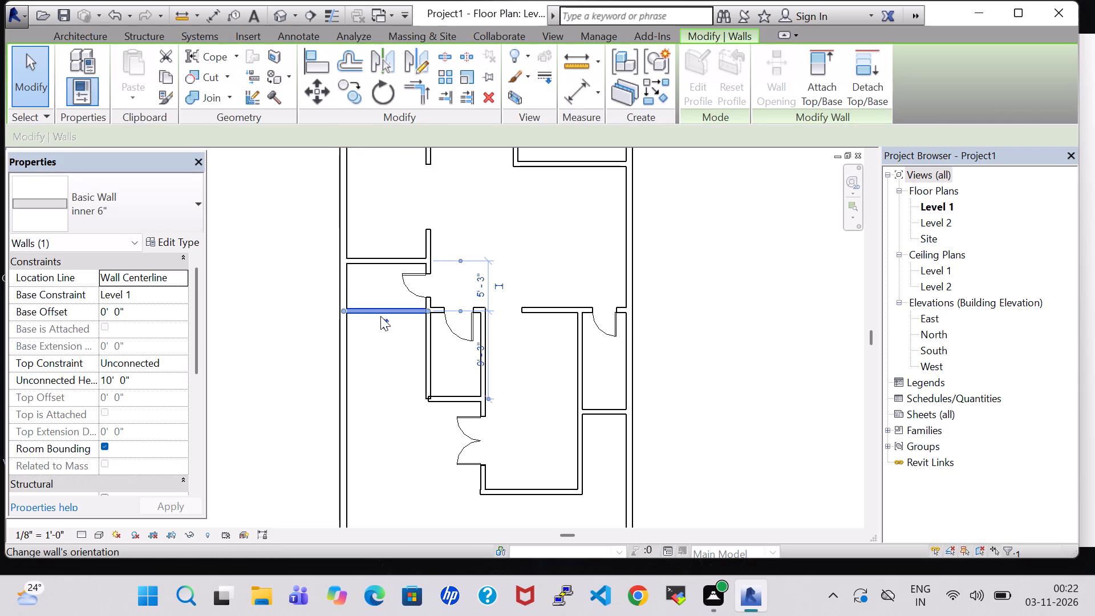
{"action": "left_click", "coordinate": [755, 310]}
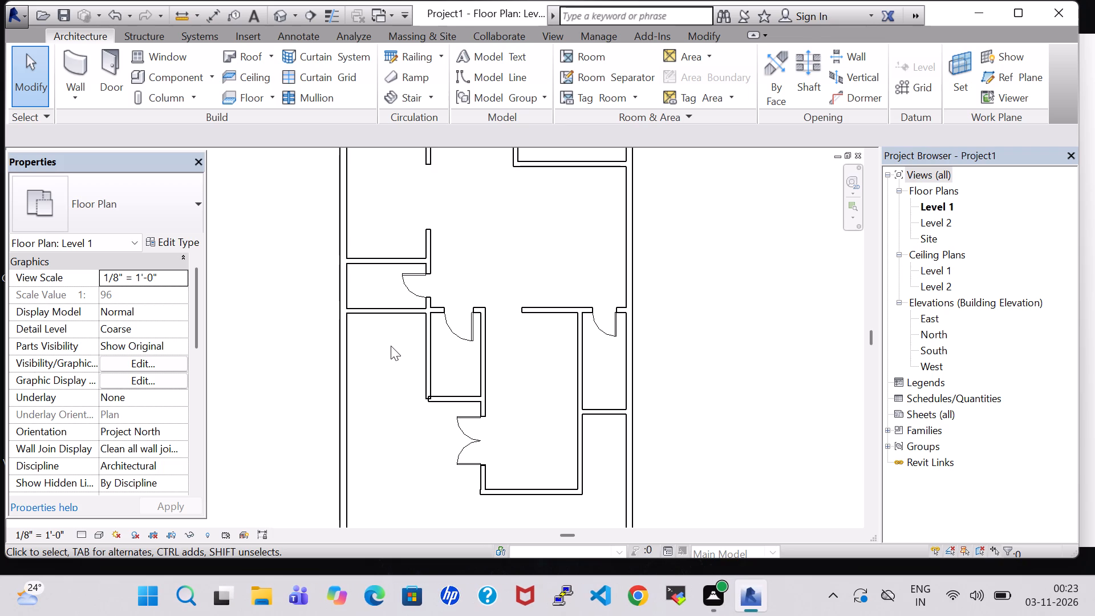
Delete the bottom wall of the small left-hand room.
{"action": "left_click", "coordinate": [392, 314]}
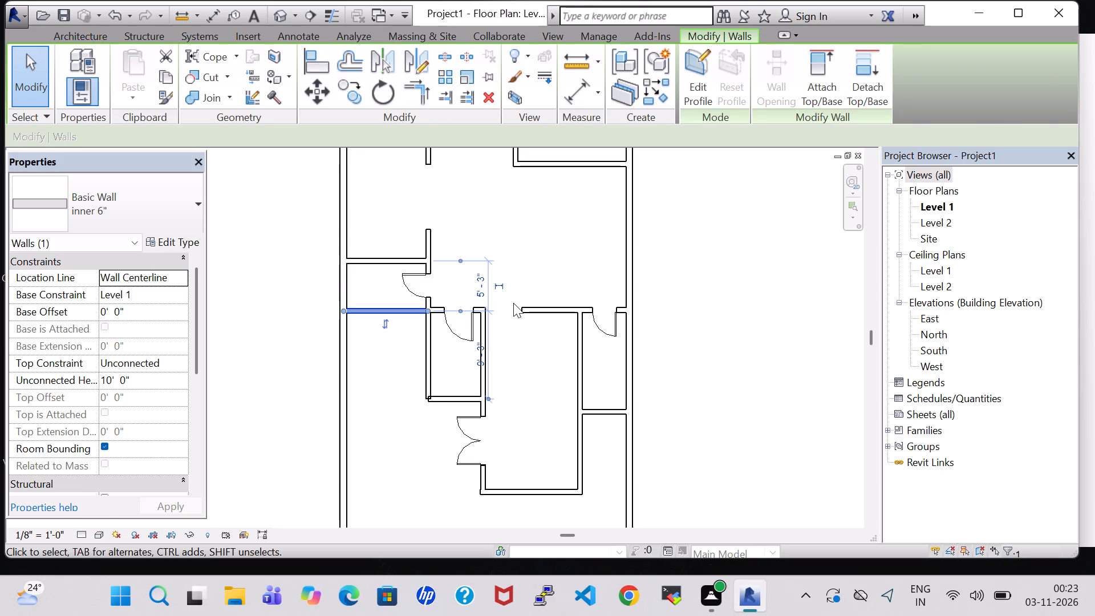
{"action": "key", "text": "Delete"}
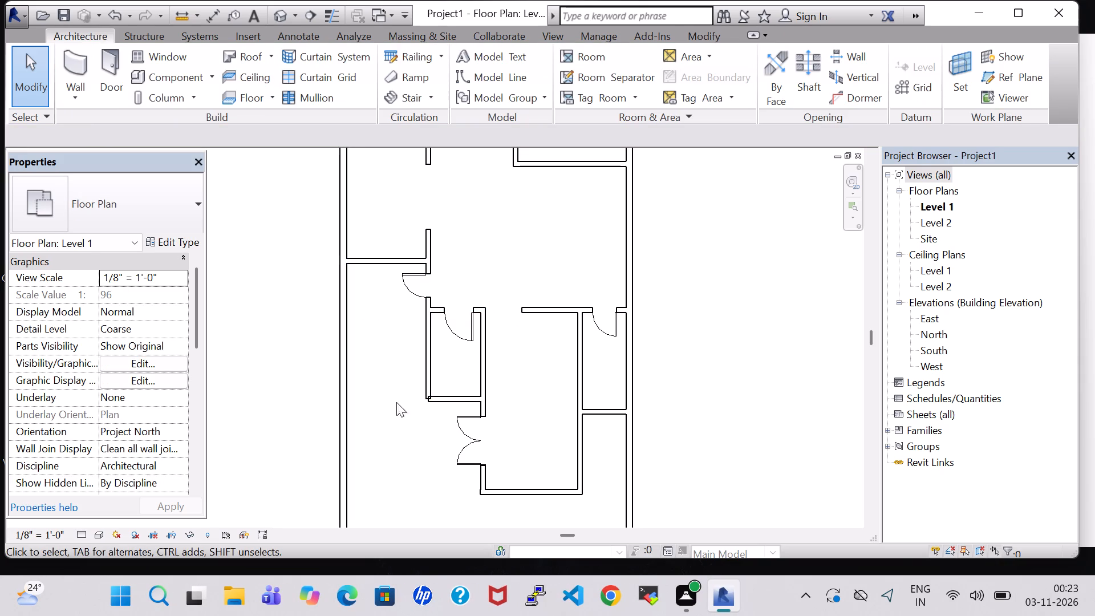
Change the left-hand room's door to the Door-Exterior-Single-Entry-Half Arch Glass-Wood_Clad 36" x 80" type.
{"action": "left_click", "coordinate": [410, 278]}
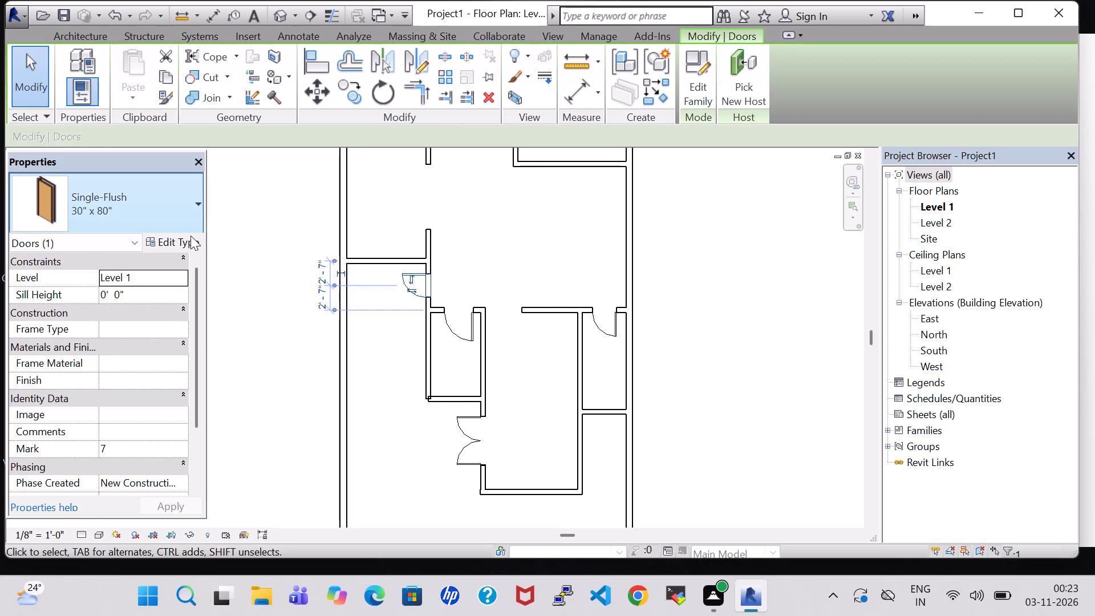
{"action": "left_click", "coordinate": [160, 221]}
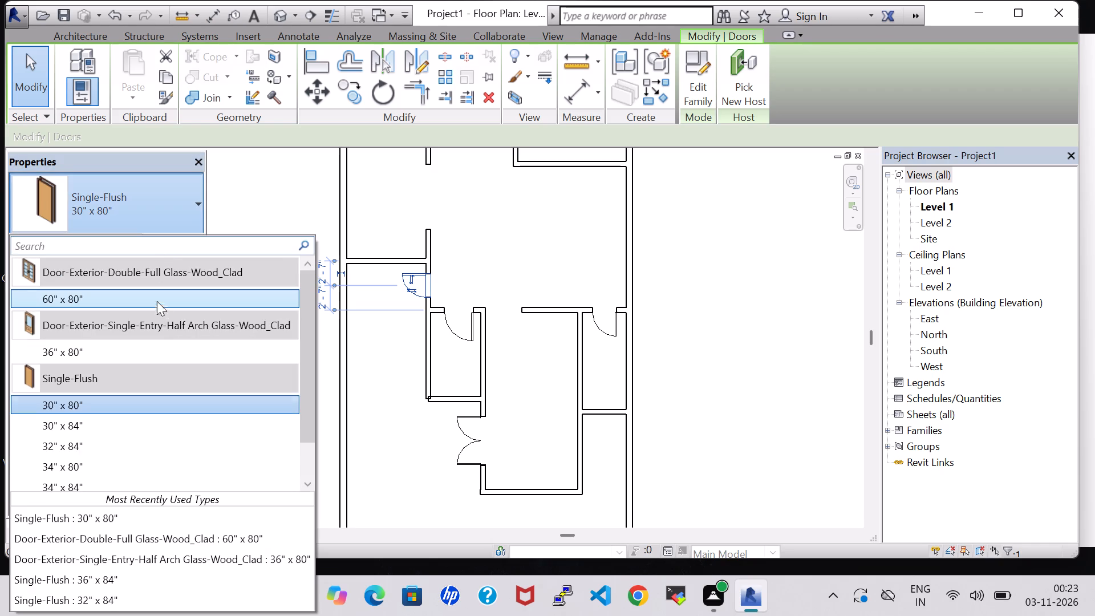
{"action": "double_click", "coordinate": [159, 354]}
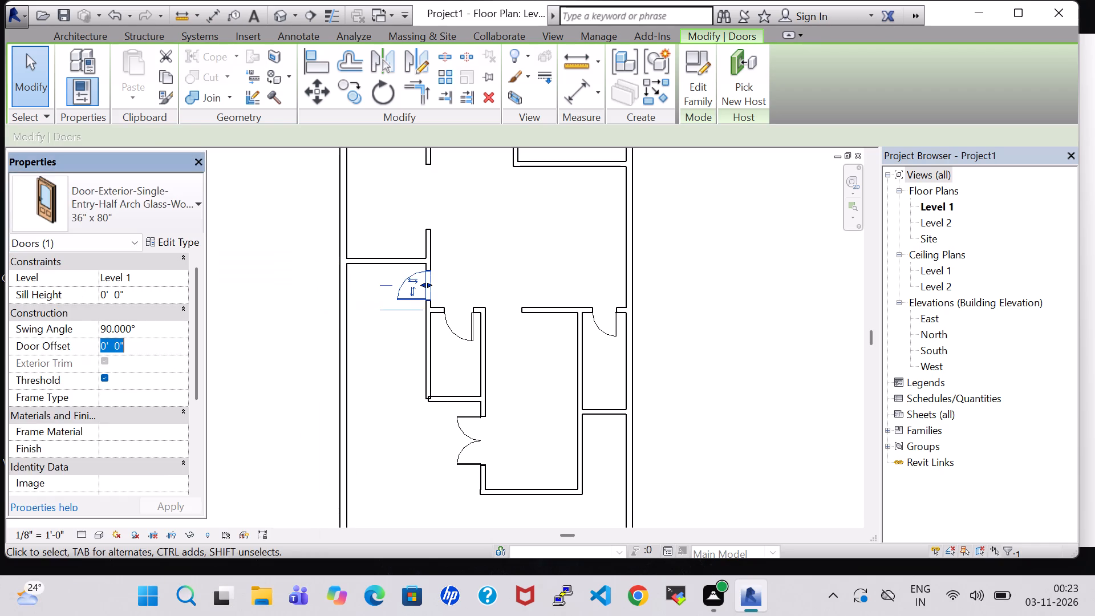
{"action": "double_click", "coordinate": [683, 254]}
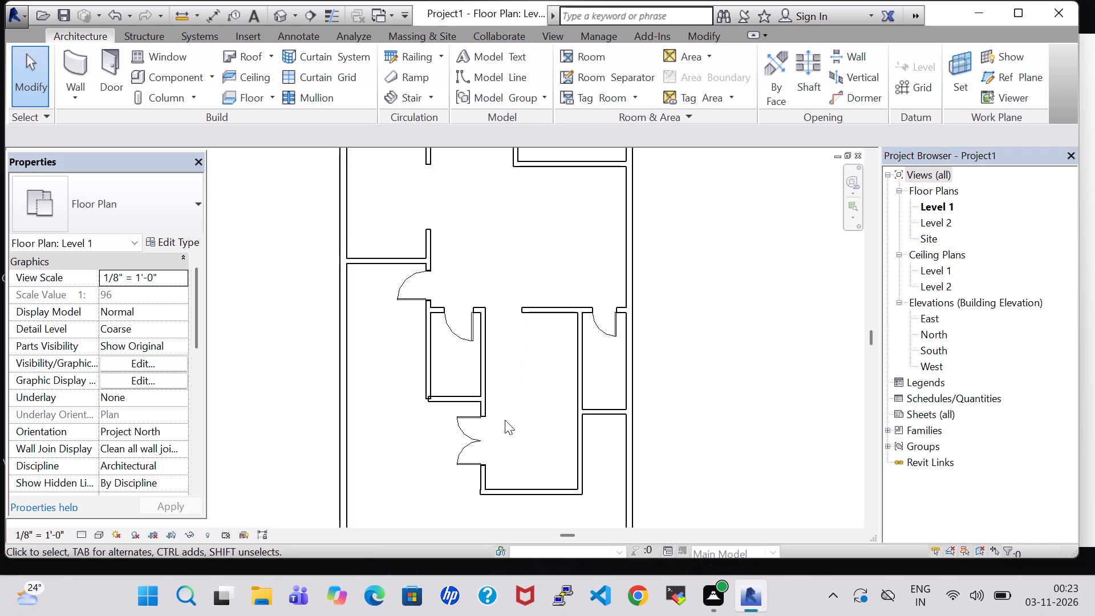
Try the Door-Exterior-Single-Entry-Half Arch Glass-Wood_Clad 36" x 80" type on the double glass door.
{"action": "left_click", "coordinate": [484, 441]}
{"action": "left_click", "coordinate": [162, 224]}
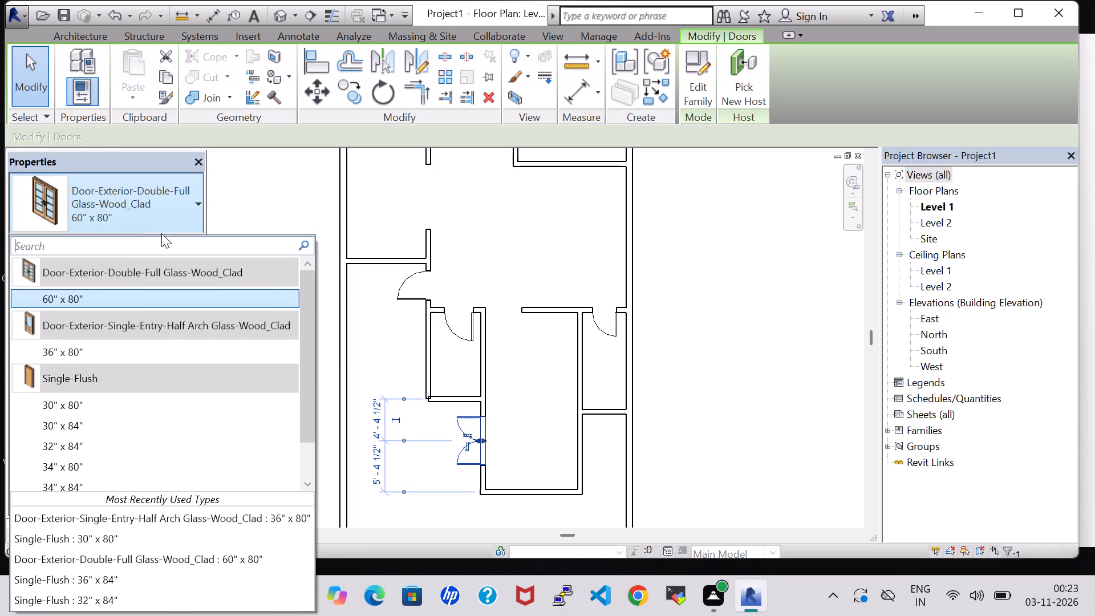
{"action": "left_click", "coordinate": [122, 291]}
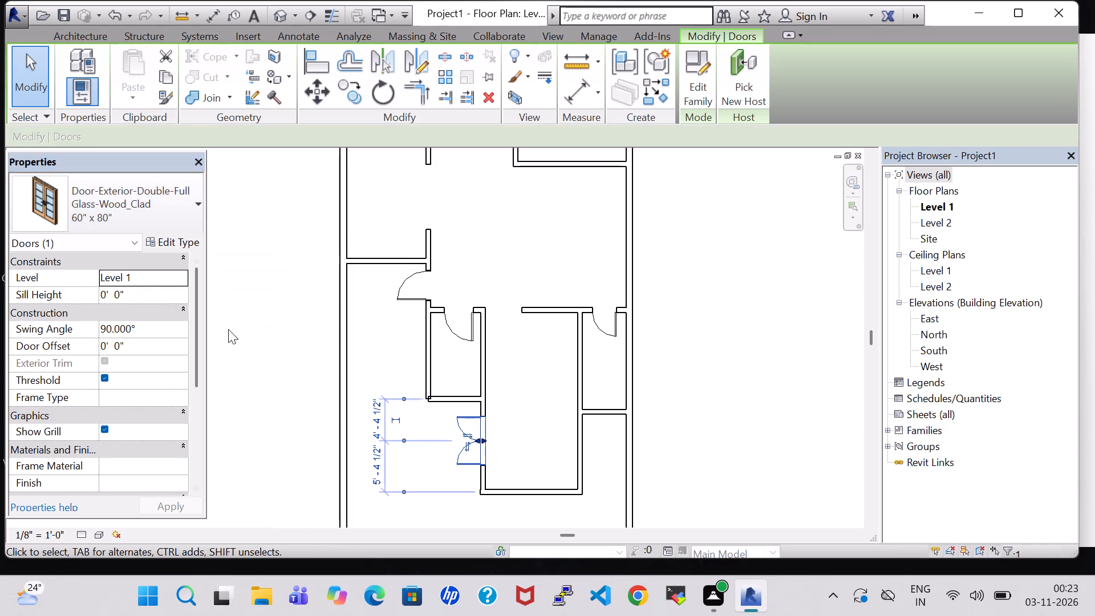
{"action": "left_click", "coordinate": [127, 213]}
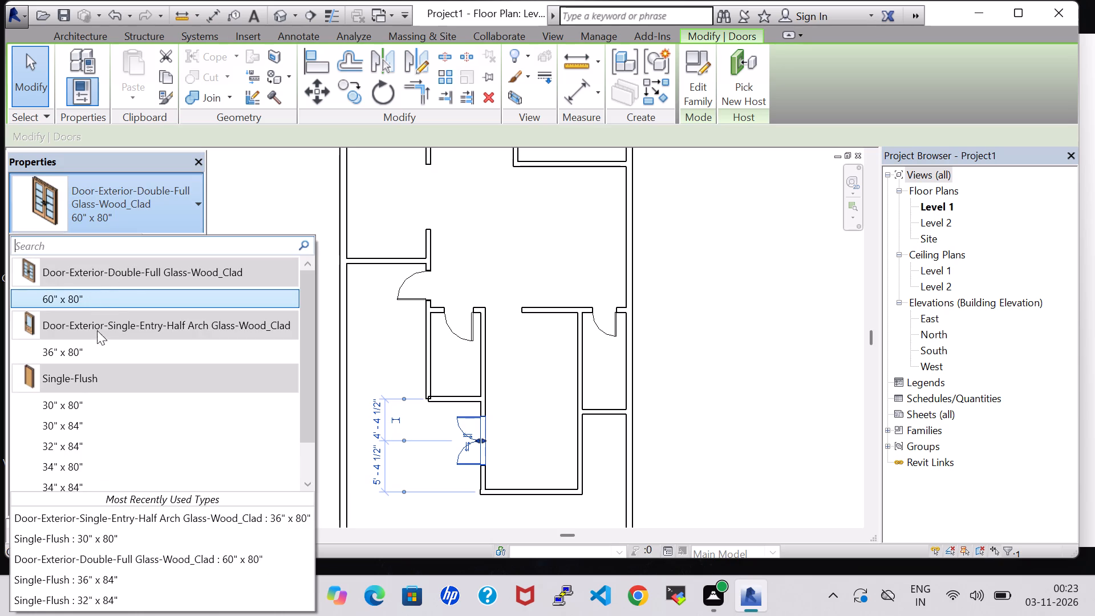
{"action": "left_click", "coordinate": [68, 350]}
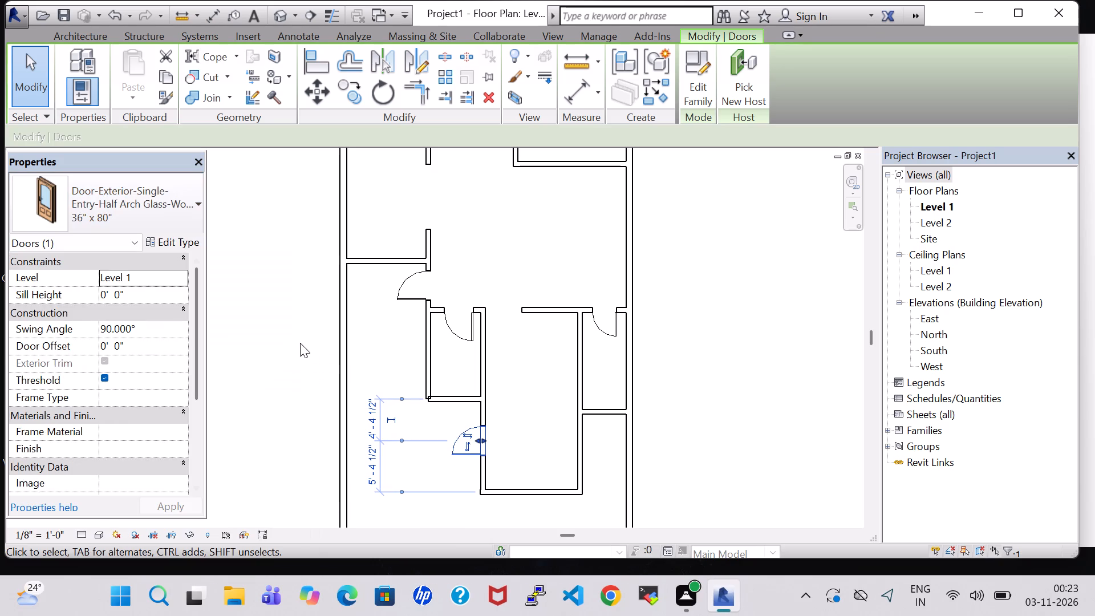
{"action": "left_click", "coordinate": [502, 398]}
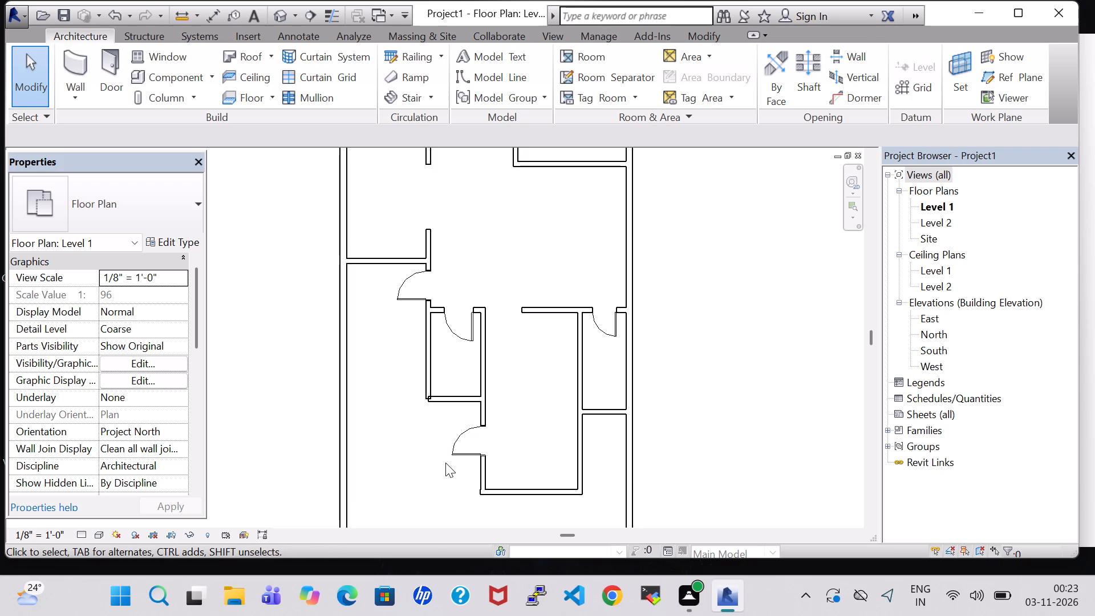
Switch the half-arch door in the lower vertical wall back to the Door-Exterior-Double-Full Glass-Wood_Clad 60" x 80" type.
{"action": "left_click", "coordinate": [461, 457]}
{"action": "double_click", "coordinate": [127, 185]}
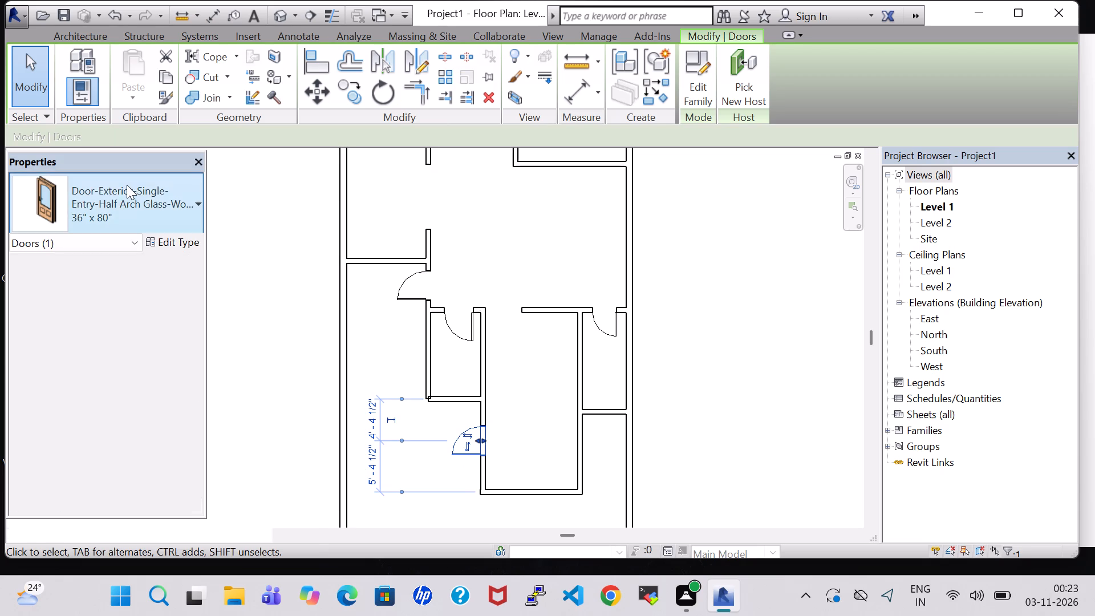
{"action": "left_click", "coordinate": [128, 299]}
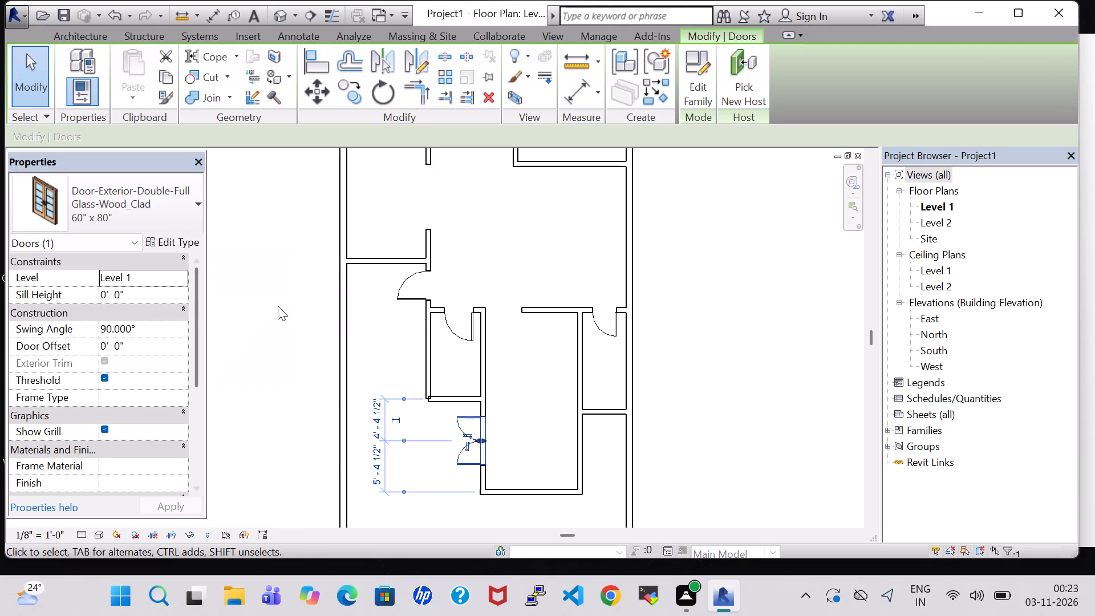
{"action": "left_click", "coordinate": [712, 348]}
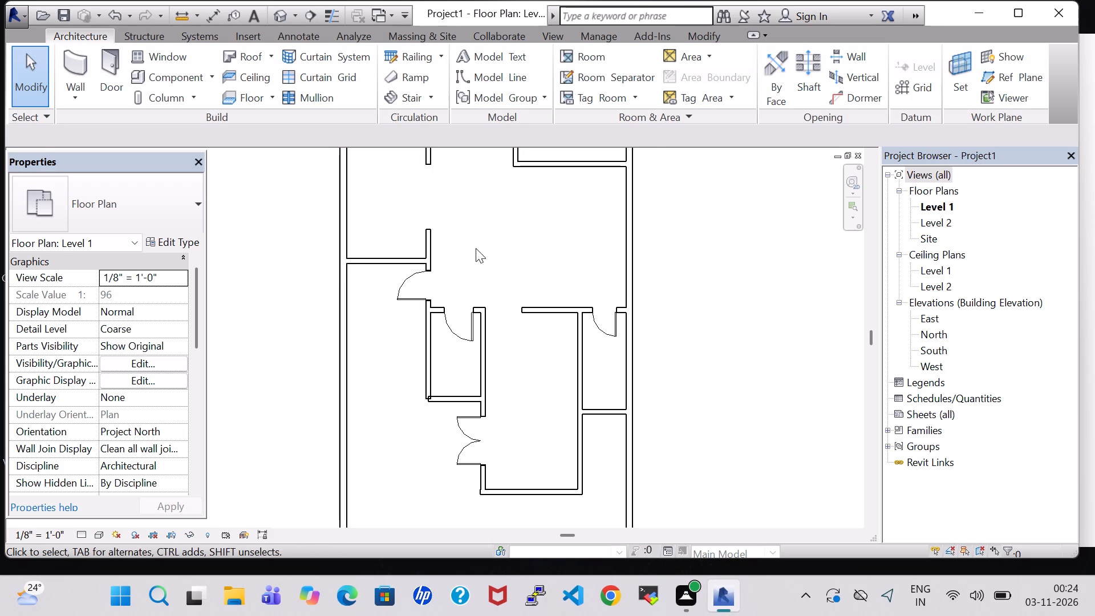
Examine the rooms, doors and openings across the whole Level 1 floor plan.
{"action": "scroll", "coordinate": [473, 267], "scroll_direction": "up", "scroll_amount": 1}
{"action": "scroll", "coordinate": [424, 244], "scroll_direction": "down", "scroll_amount": 2}
{"action": "middle_click_drag", "start_coordinate": [453, 226], "coordinate": [448, 311]}
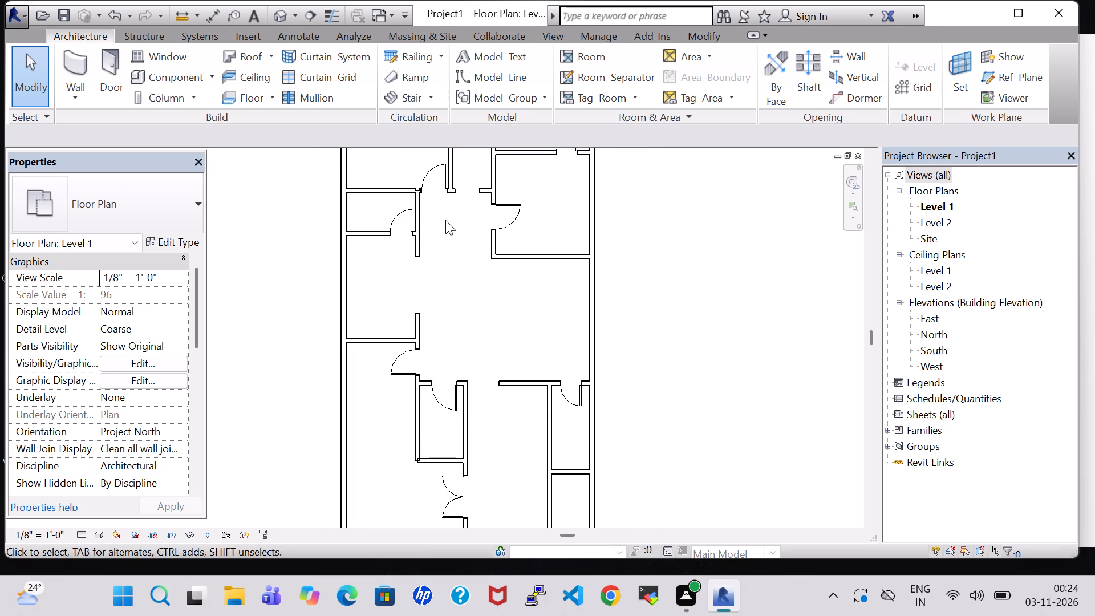
{"action": "middle_click_drag", "start_coordinate": [445, 220], "coordinate": [448, 344]}
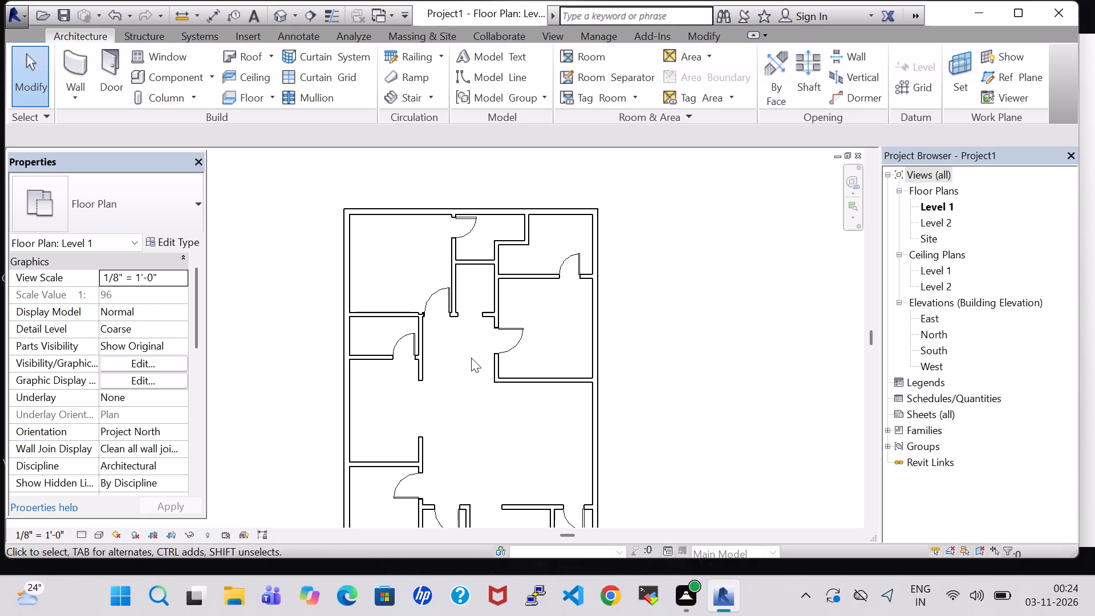
{"action": "middle_click_drag", "start_coordinate": [476, 412], "coordinate": [481, 349]}
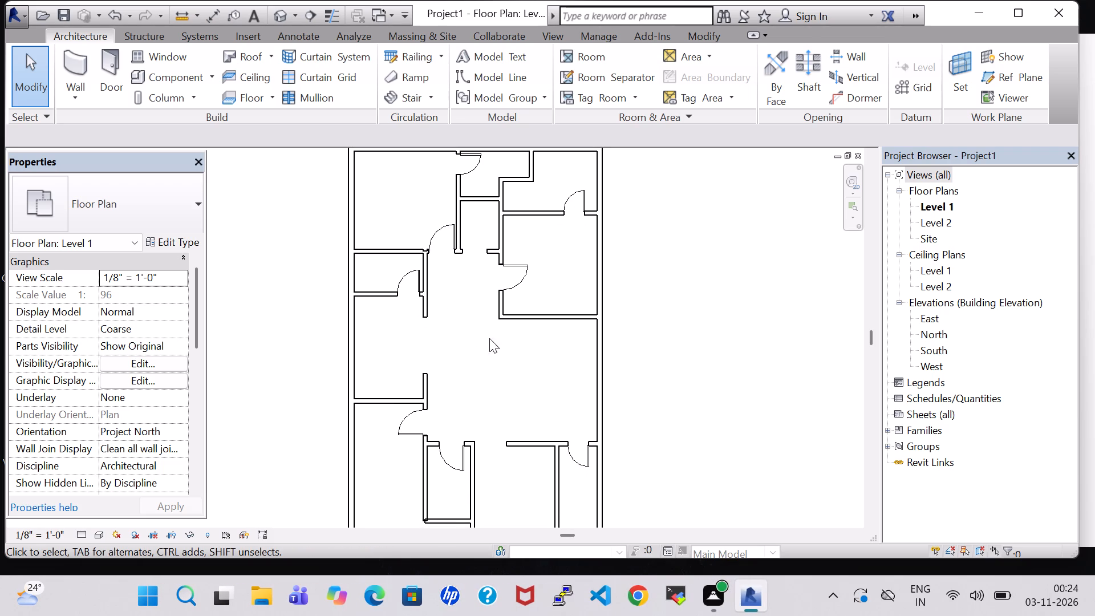
{"action": "middle_click_drag", "start_coordinate": [540, 423], "coordinate": [541, 361]}
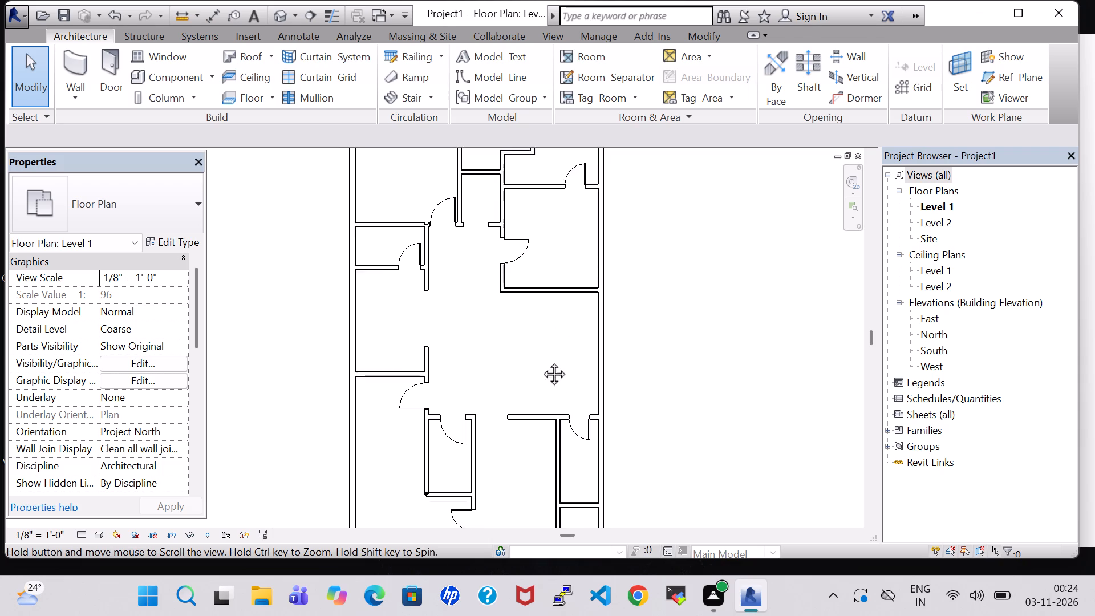
{"action": "middle_click_drag", "start_coordinate": [541, 361], "coordinate": [542, 286]}
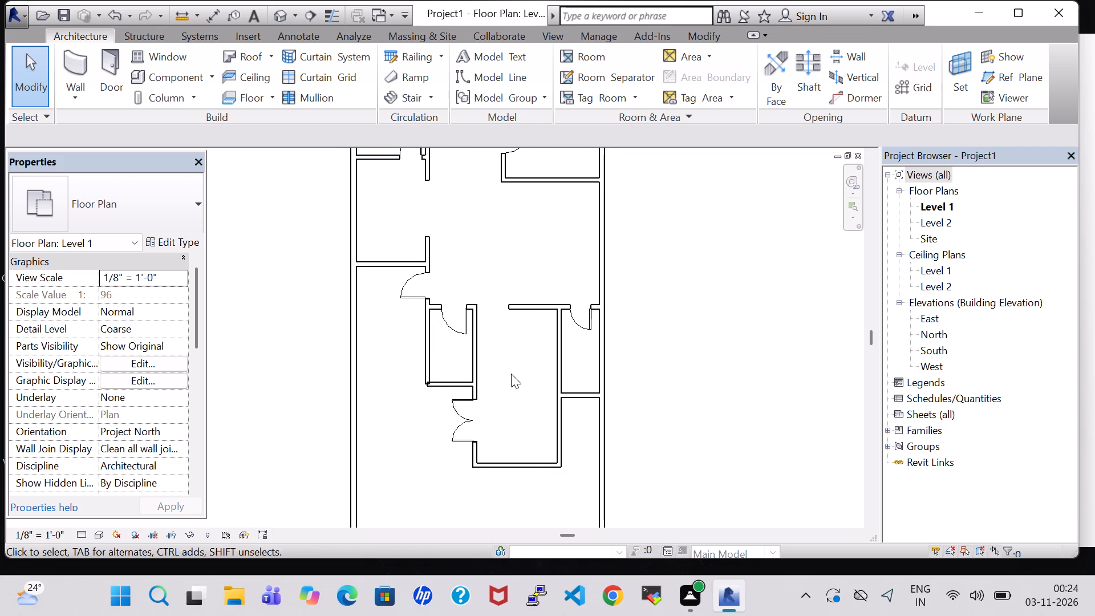
{"action": "scroll", "coordinate": [511, 374], "scroll_direction": "down", "scroll_amount": 2}
{"action": "middle_click_drag", "start_coordinate": [494, 249], "coordinate": [497, 318]}
{"action": "left_click", "coordinate": [720, 303]}
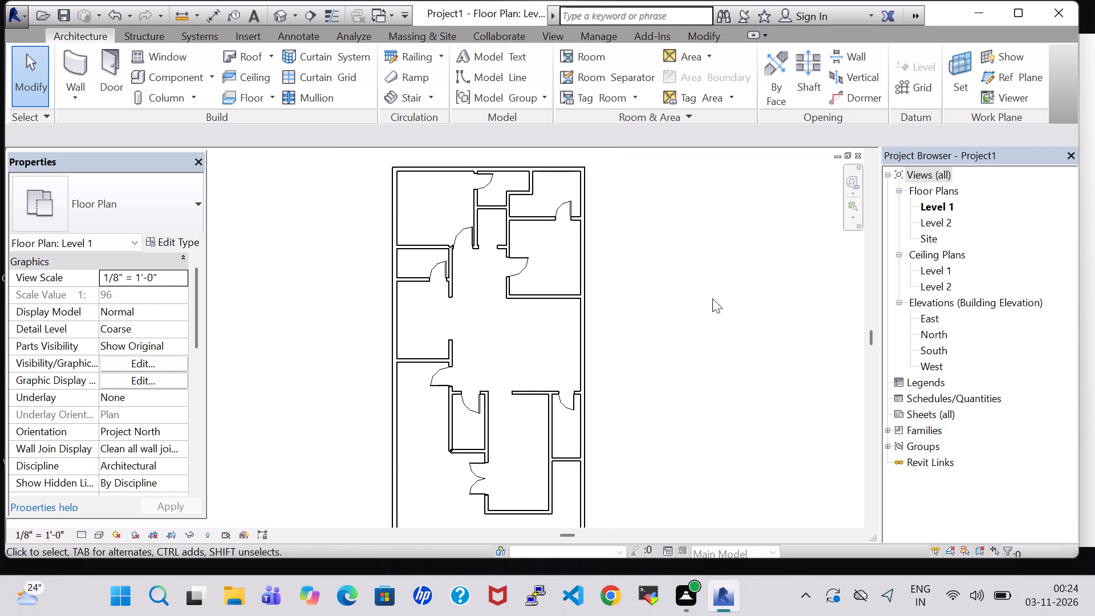
Load the Casement 3x3 with Trim family from the Windows library for window placement.
{"action": "left_click", "coordinate": [169, 63]}
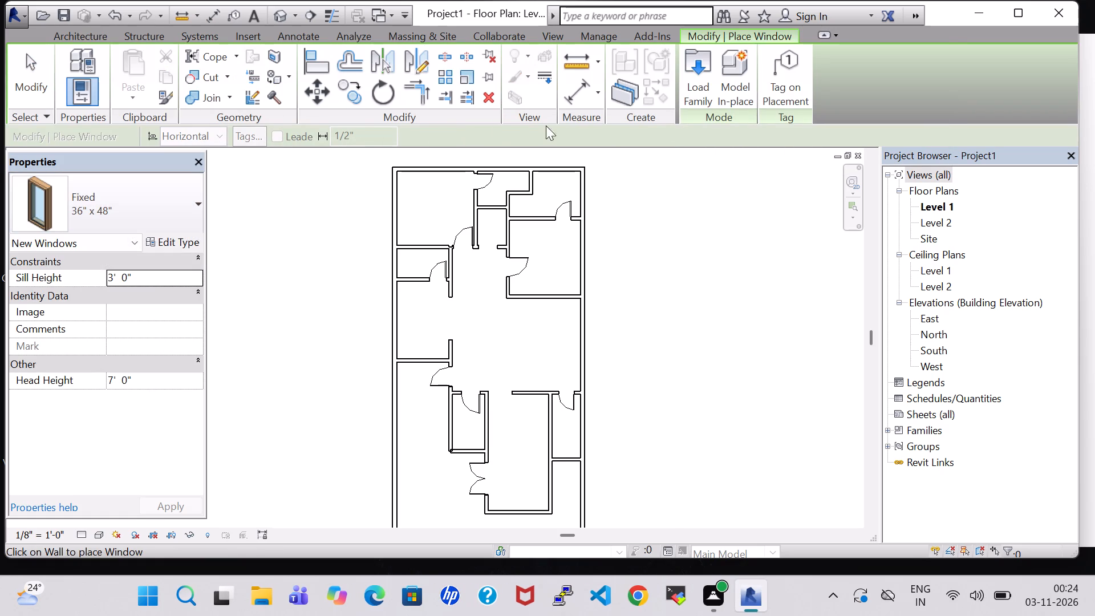
{"action": "left_click", "coordinate": [695, 72]}
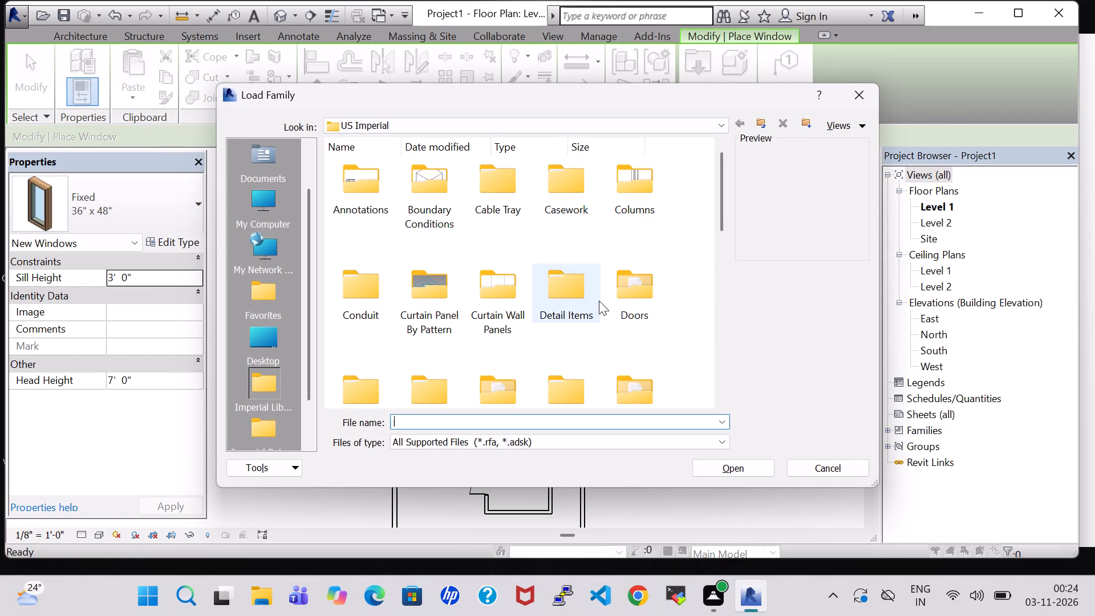
{"action": "left_click", "coordinate": [624, 376]}
{"action": "key", "text": "w"}
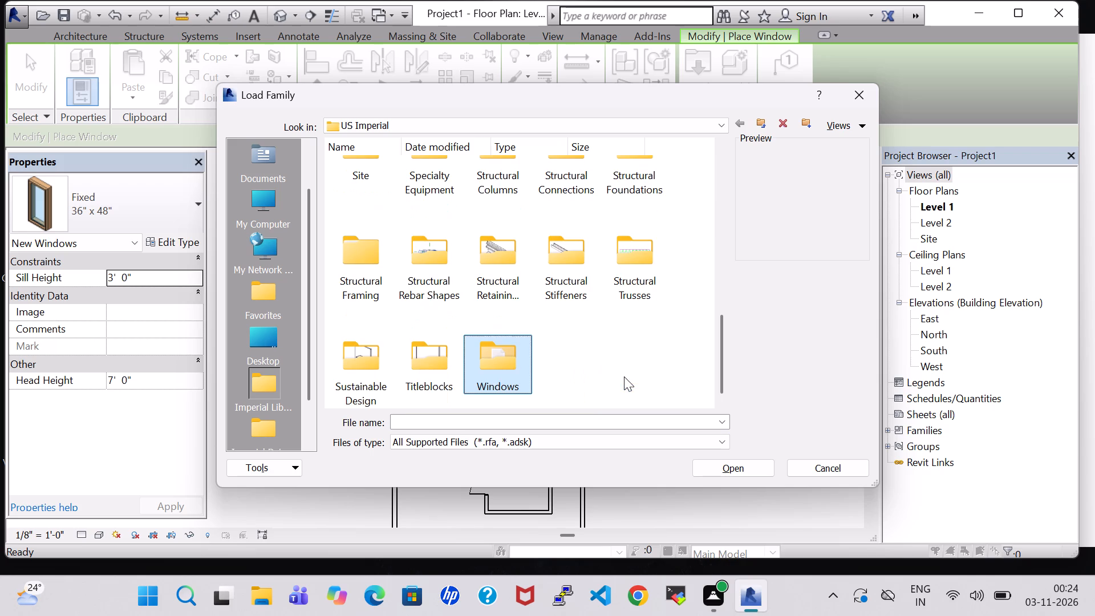
{"action": "double_click", "coordinate": [494, 368]}
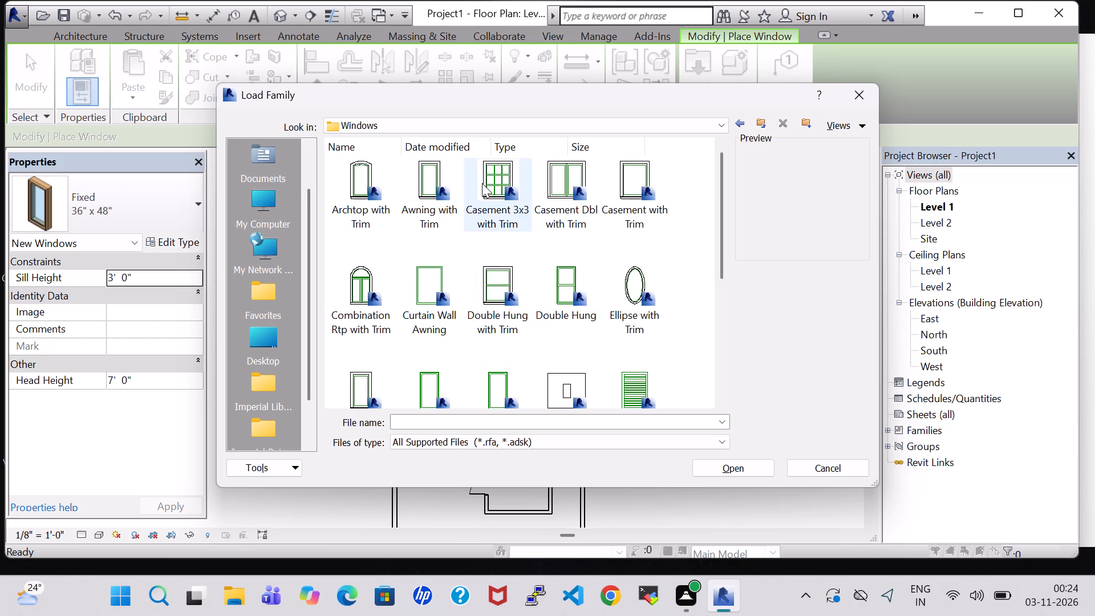
{"action": "left_click", "coordinate": [482, 183]}
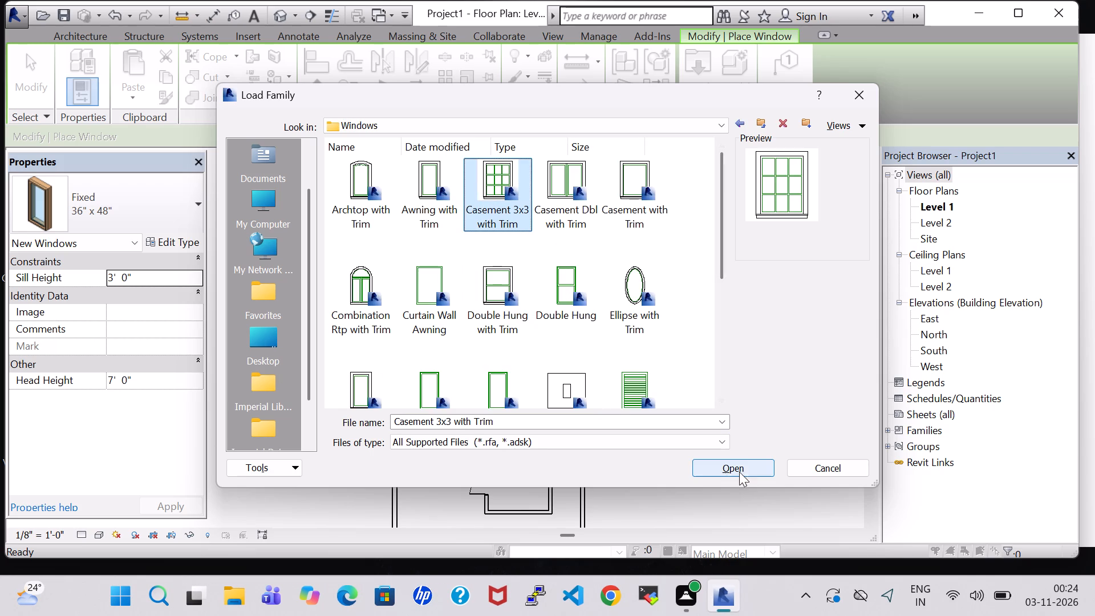
{"action": "left_click", "coordinate": [737, 464]}
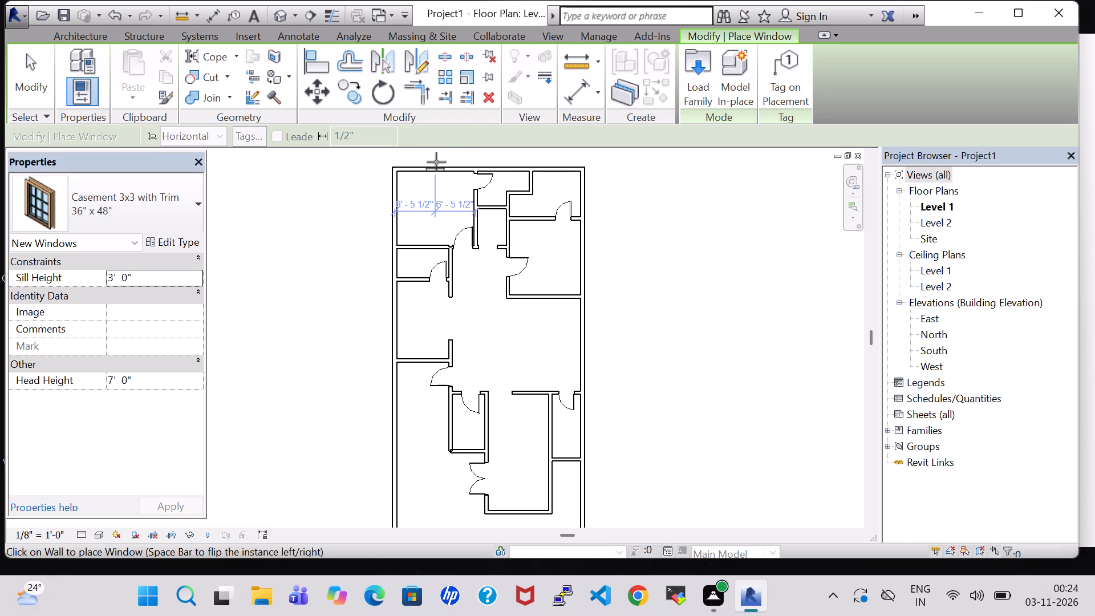
Place Casement 3x3 with Trim 36" x 48" windows at the midpoints of the upper-left room's top and left exterior walls.
{"action": "double_click", "coordinate": [436, 162]}
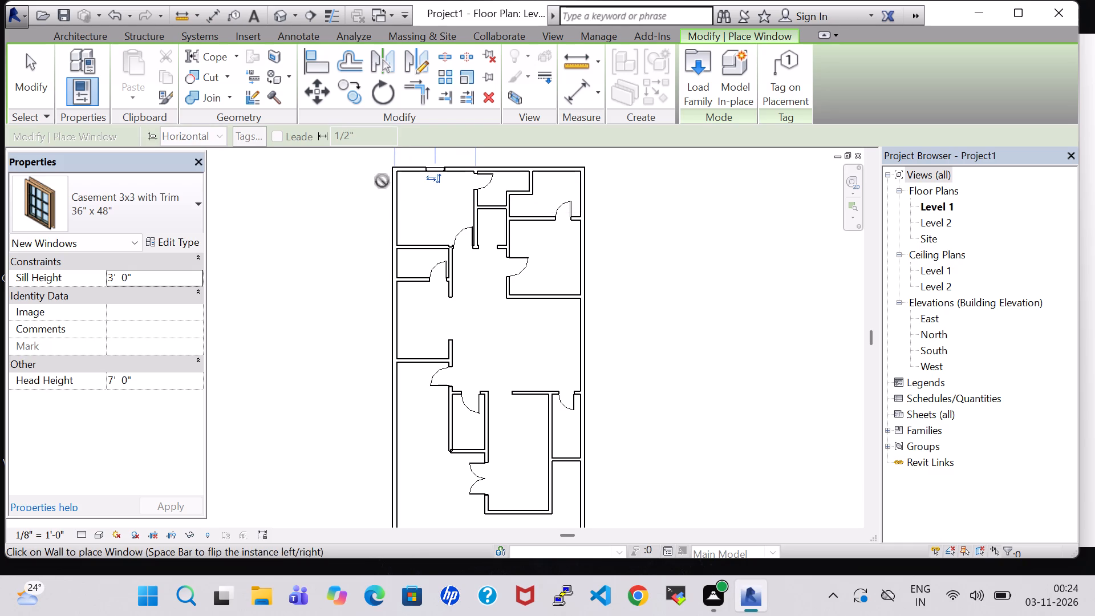
{"action": "left_click", "coordinate": [390, 202]}
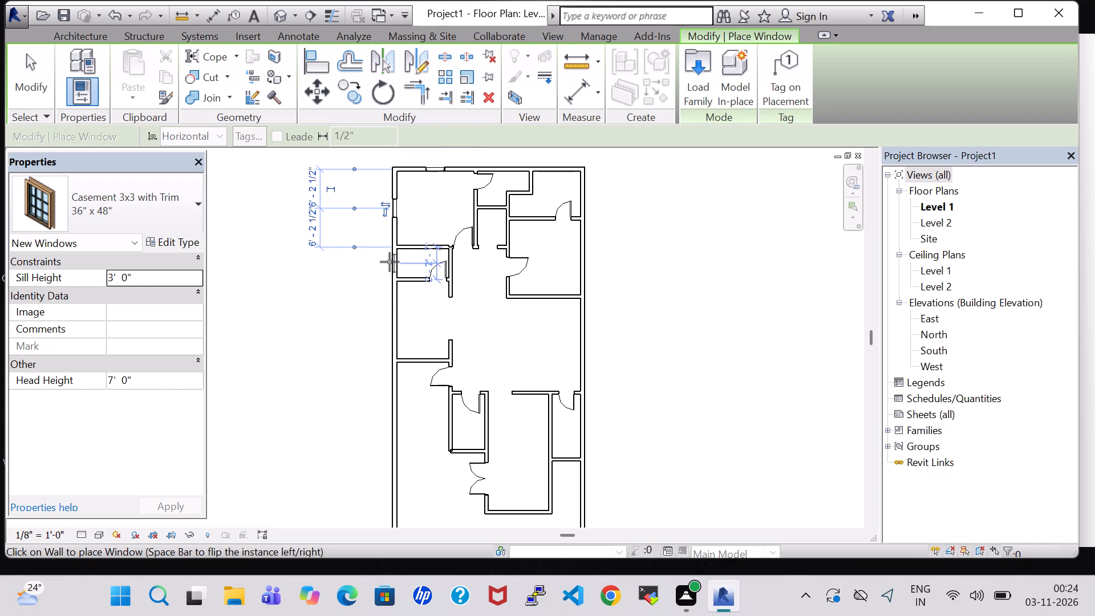
Place 36" x 48" casement windows centred on the left exterior wall and bottom wall of the middle-left room with the wide opening.
{"action": "left_click", "coordinate": [391, 321]}
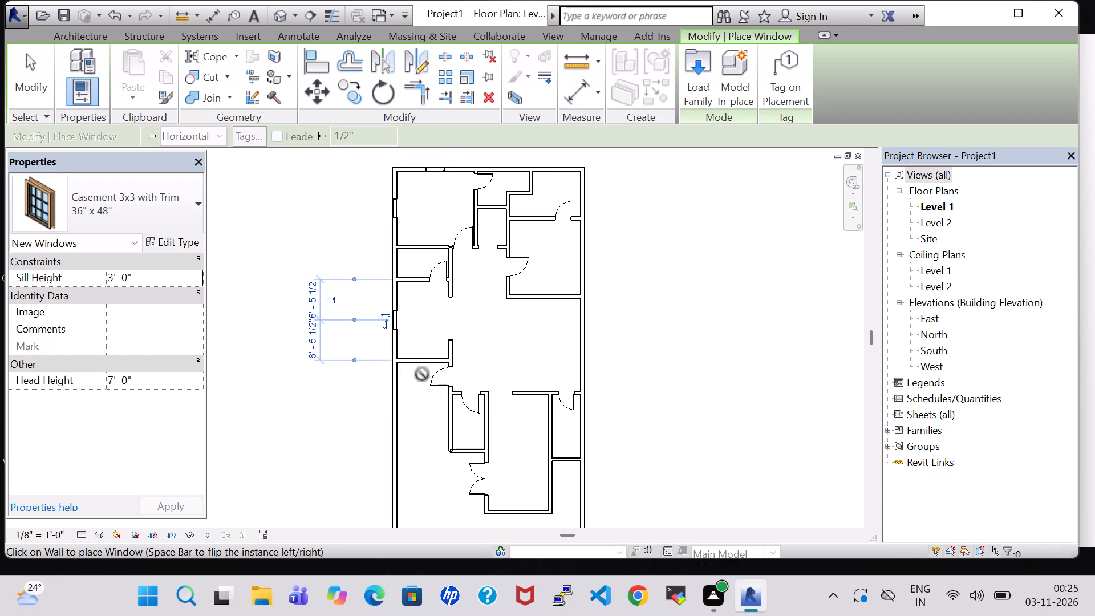
{"action": "scroll", "coordinate": [429, 364], "scroll_direction": "up", "scroll_amount": 2}
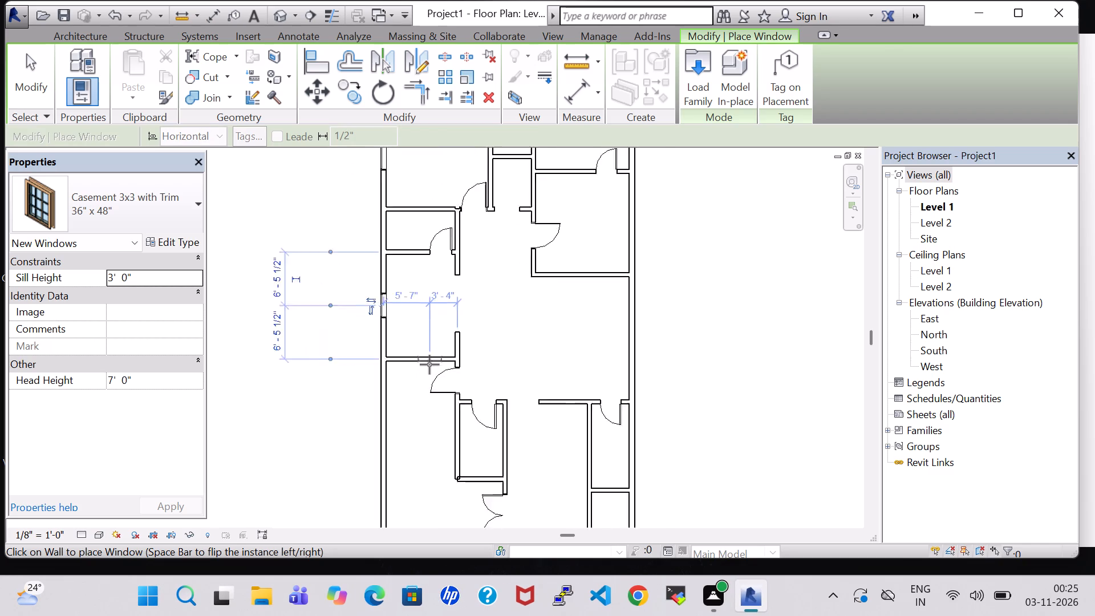
{"action": "scroll", "coordinate": [429, 364], "scroll_direction": "up", "scroll_amount": 2}
{"action": "left_click", "coordinate": [424, 366]}
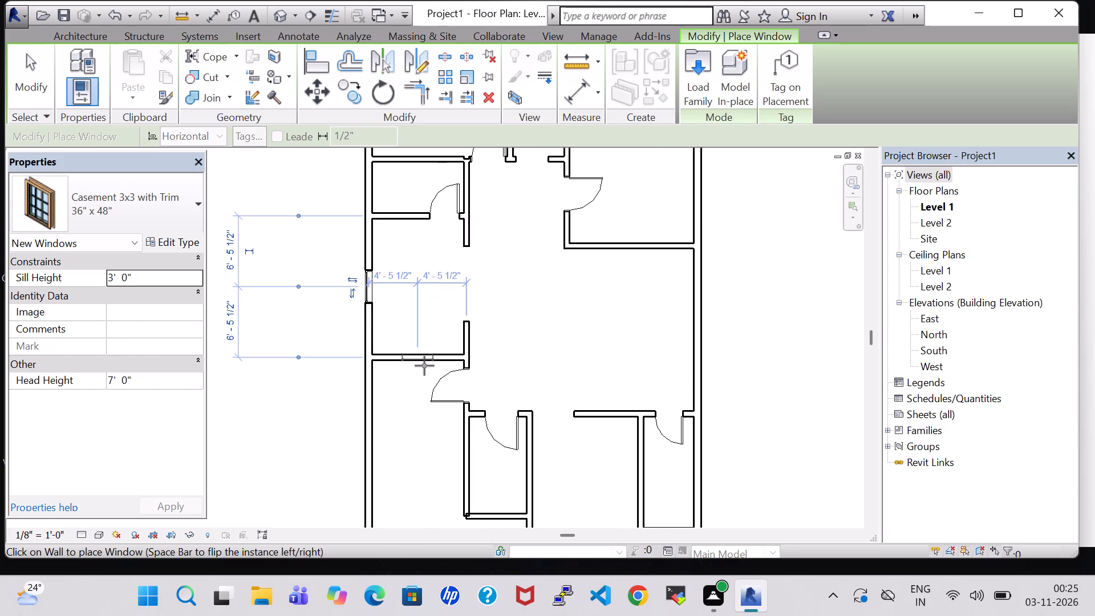
{"action": "scroll", "coordinate": [424, 366], "scroll_direction": "down", "scroll_amount": 3}
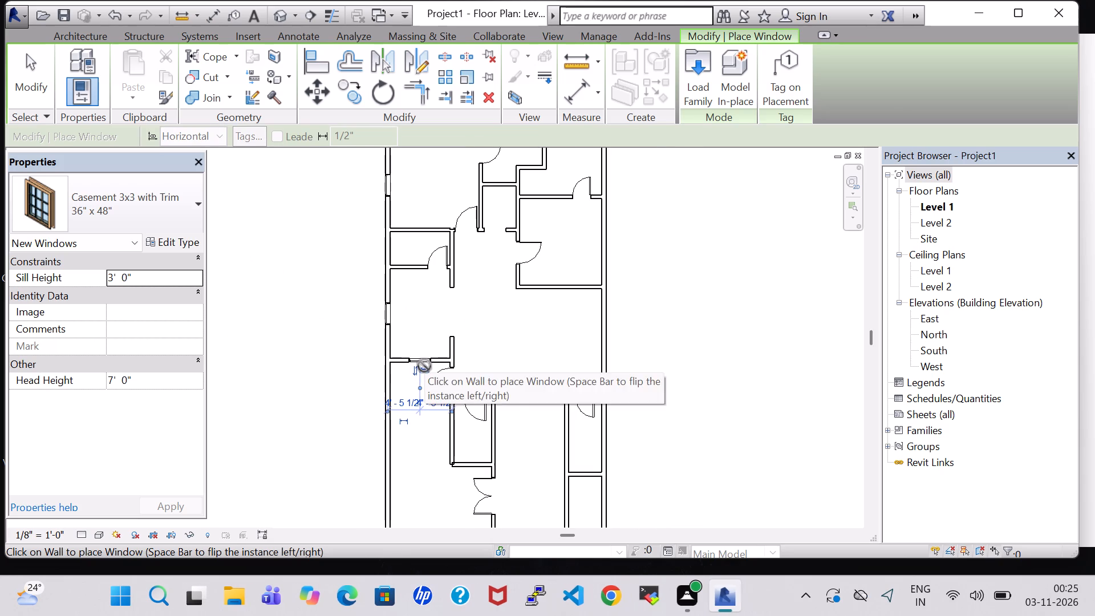
{"action": "middle_click_drag", "start_coordinate": [511, 372], "coordinate": [439, 381]}
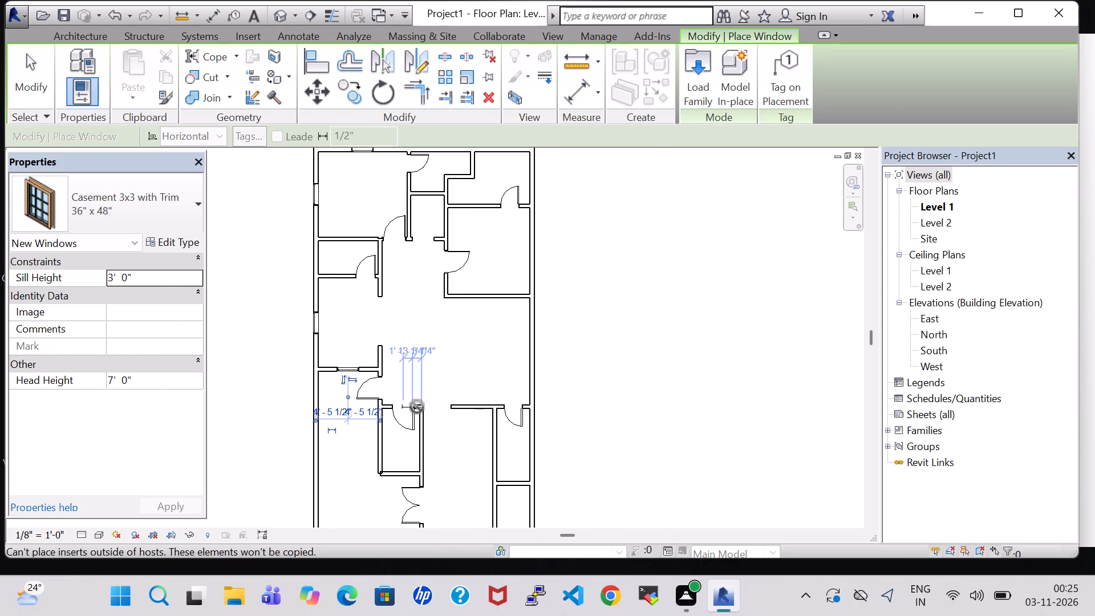
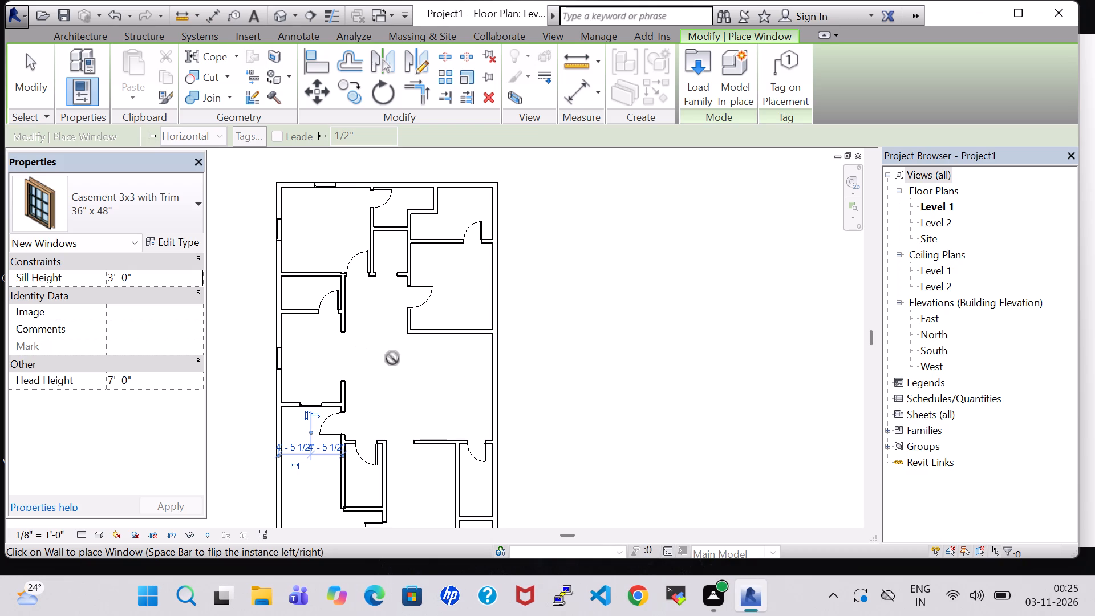
Place a Casement 3x3 with Trim 36" x 48" window on the right exterior wall of the upper-right room, 6' 3" from each adjoining wall.
{"action": "key", "text": "Escape"}
{"action": "key", "text": "Escape"}
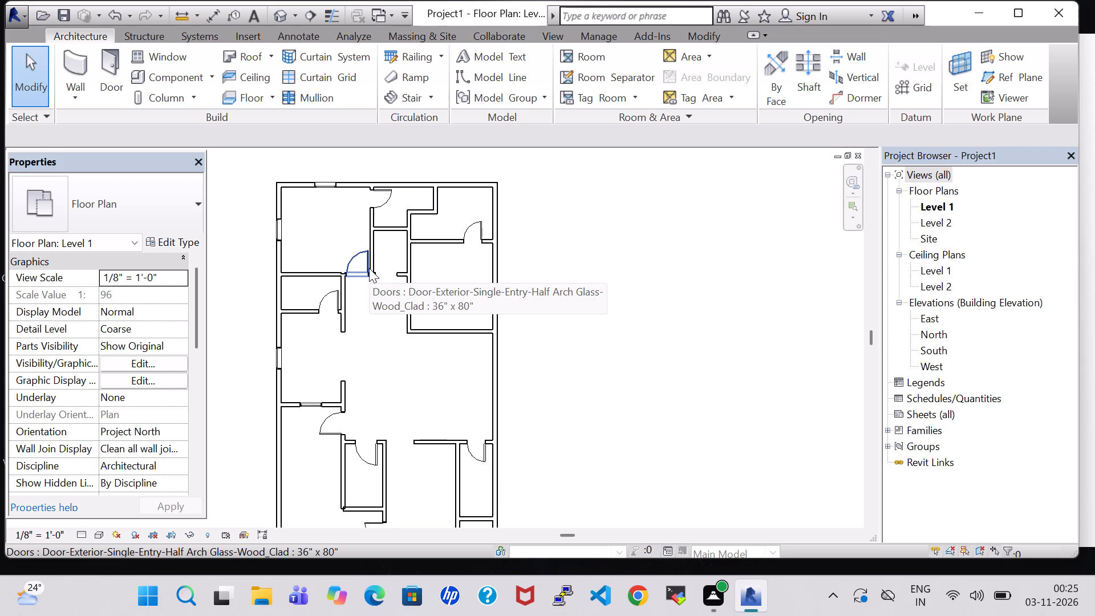
{"action": "left_click", "coordinate": [391, 368]}
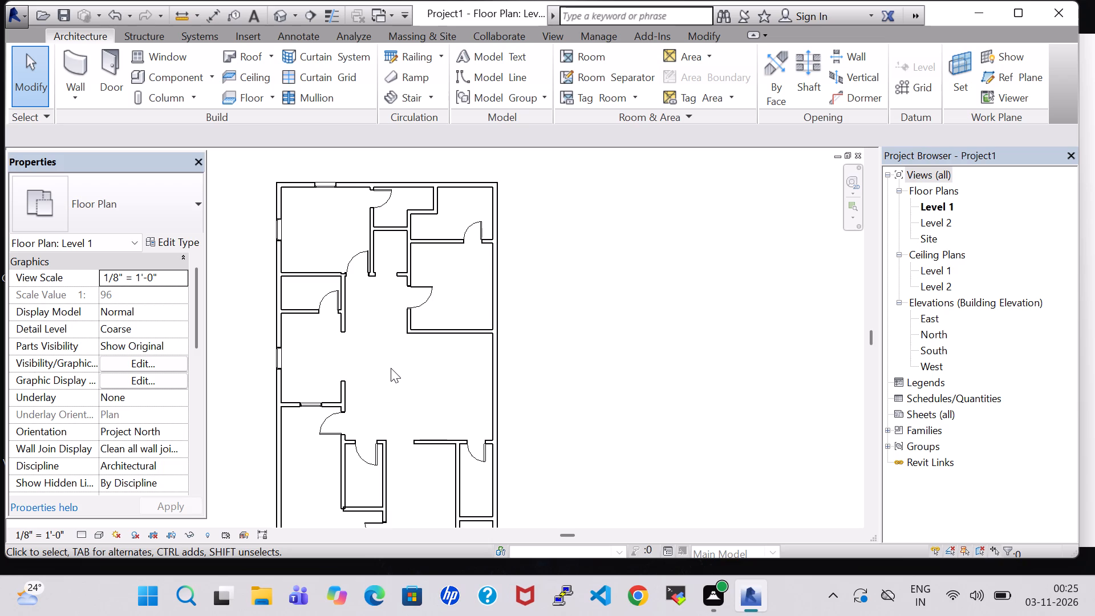
{"action": "double_click", "coordinate": [155, 48]}
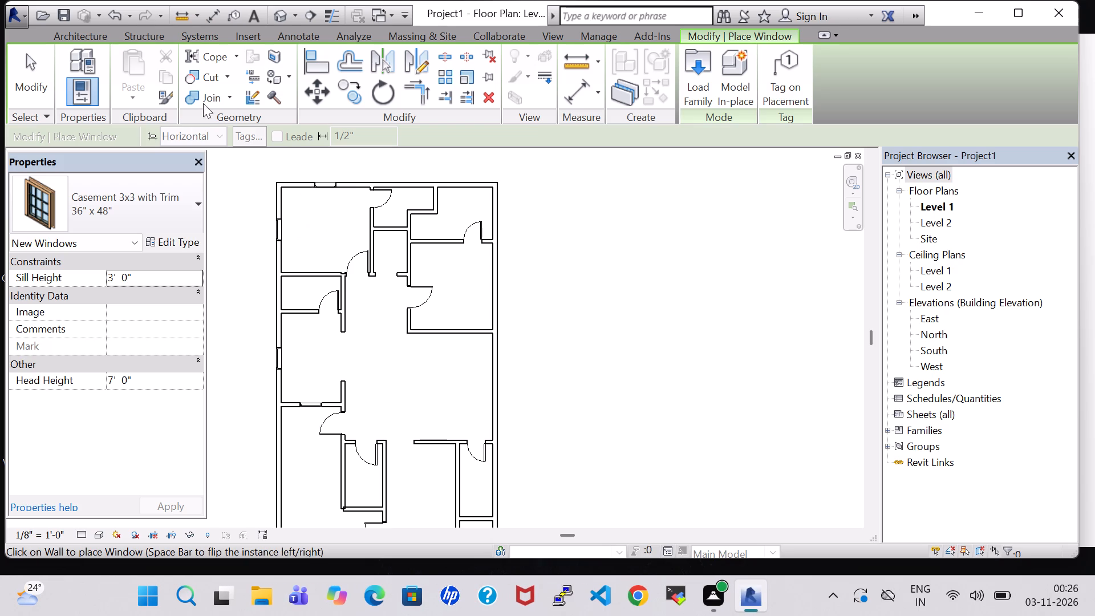
{"action": "left_click", "coordinate": [502, 282]}
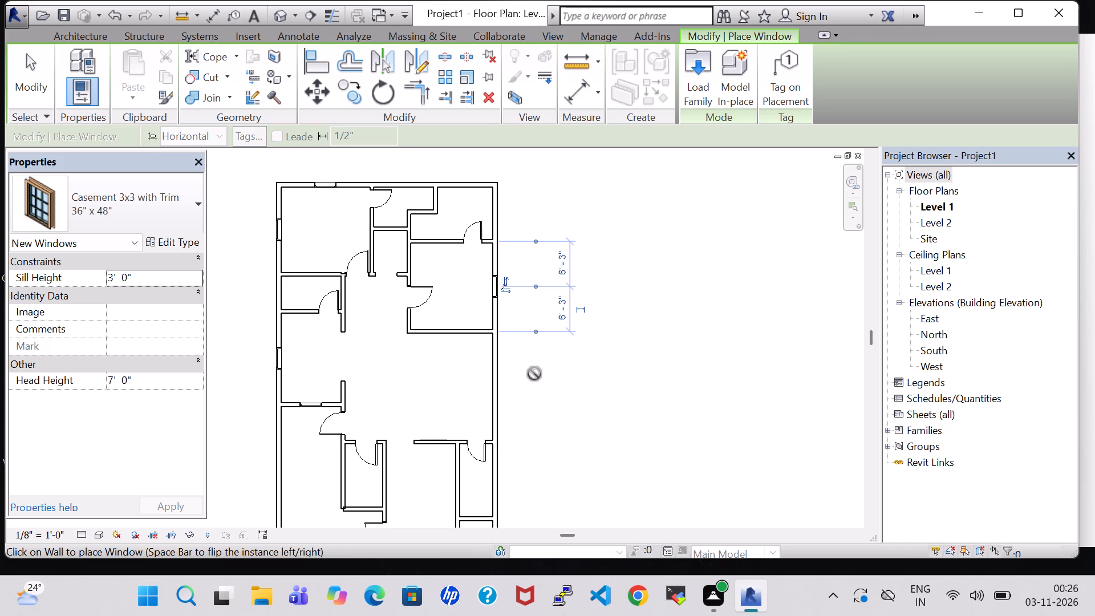
Place 36" x 48" casement windows centred on the bottom walls of the double-door room and the small room beside it.
{"action": "middle_click_drag", "start_coordinate": [476, 408], "coordinate": [512, 343]}
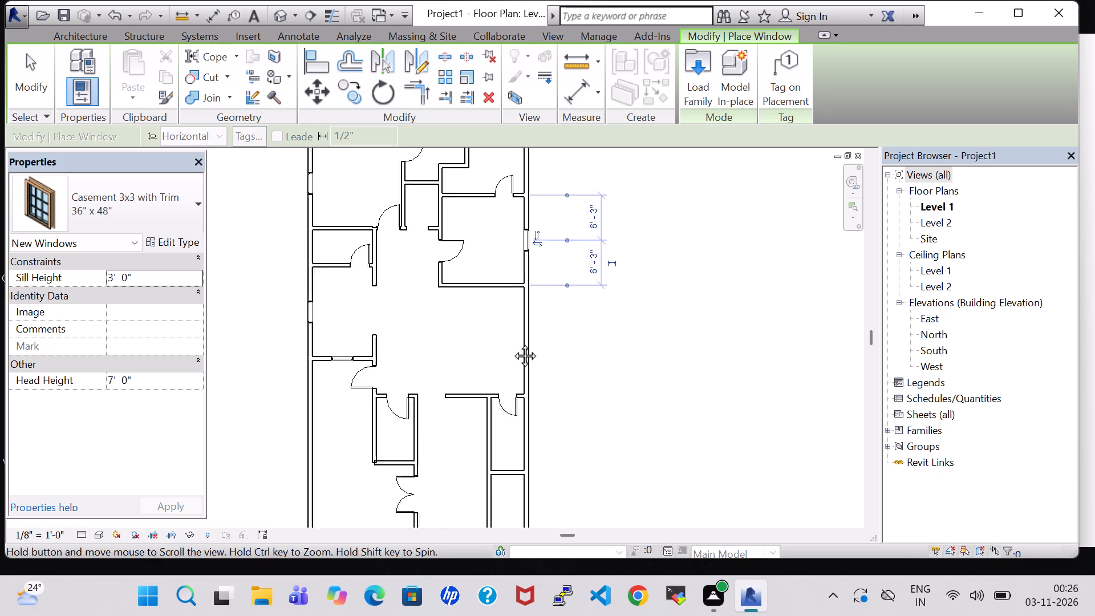
{"action": "middle_click_drag", "start_coordinate": [512, 343], "coordinate": [538, 265]}
{"action": "left_click", "coordinate": [485, 444]}
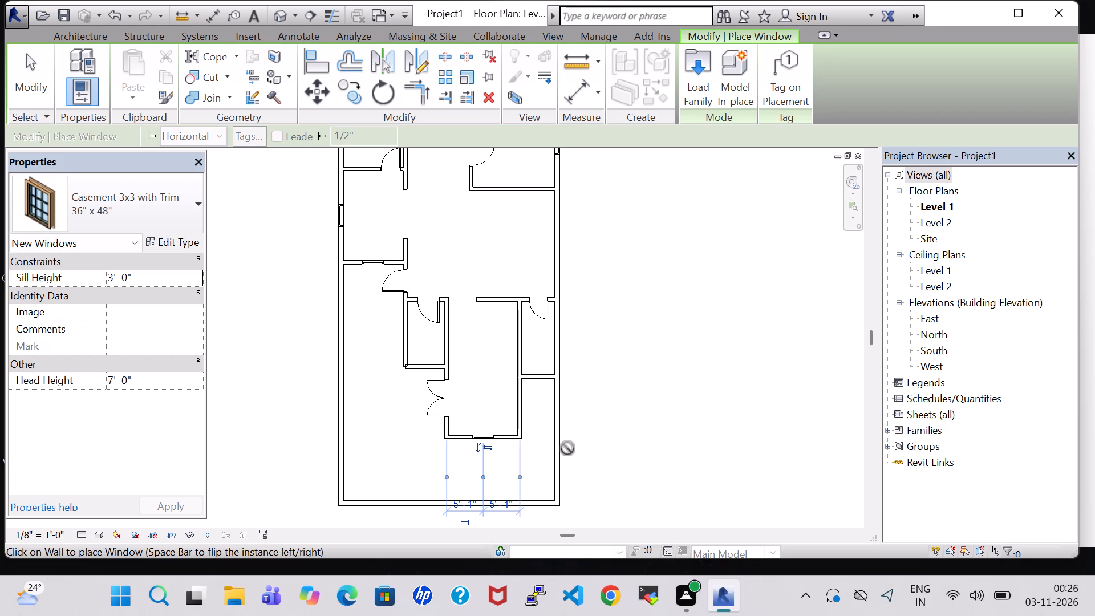
{"action": "left_click", "coordinate": [429, 375]}
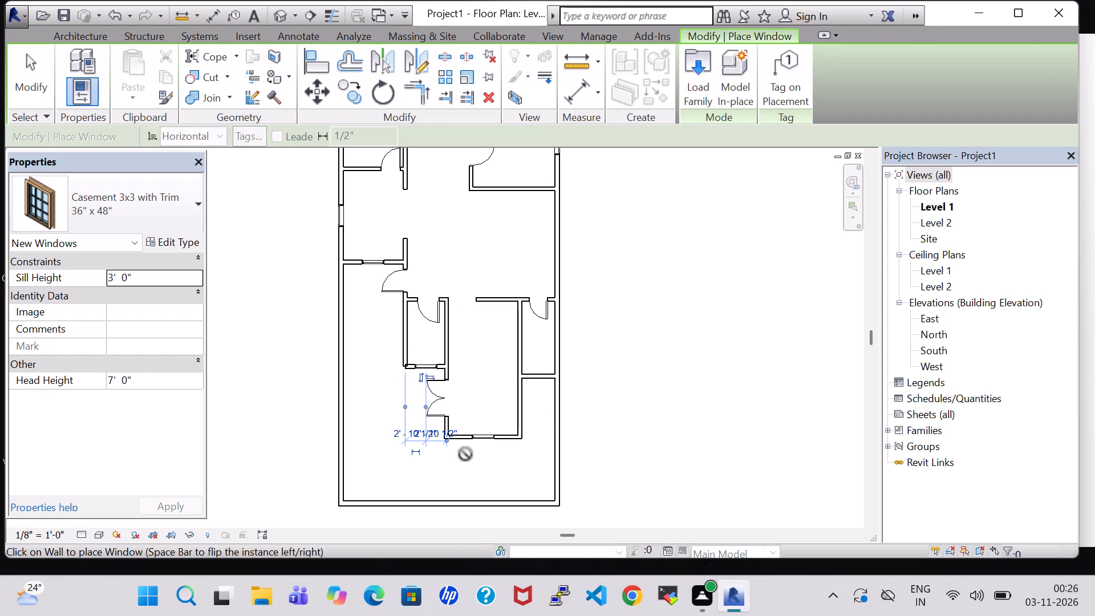
{"action": "key", "text": "Escape"}
{"action": "key", "text": "Escape"}
Nudge the small room's left inner 6" wall slightly down towards its corner with the bottom wall.
{"action": "scroll", "coordinate": [421, 390], "scroll_direction": "up", "scroll_amount": 6}
{"action": "left_click", "coordinate": [379, 329]}
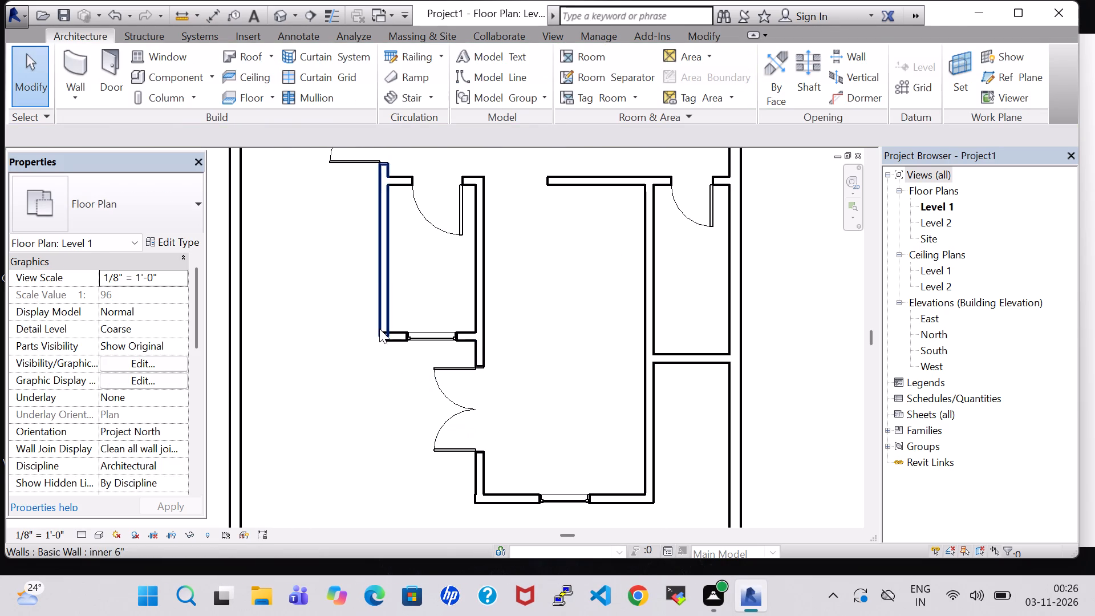
{"action": "key", "text": "Down"}
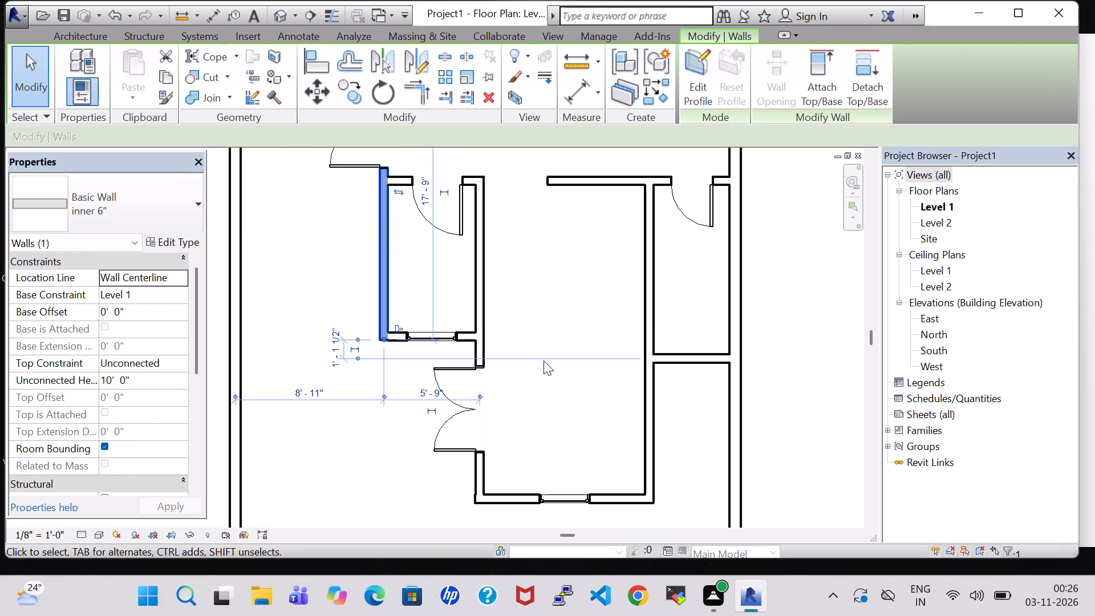
{"action": "left_click", "coordinate": [544, 360]}
{"action": "left_click", "coordinate": [386, 320]}
{"action": "key", "text": "Down"}
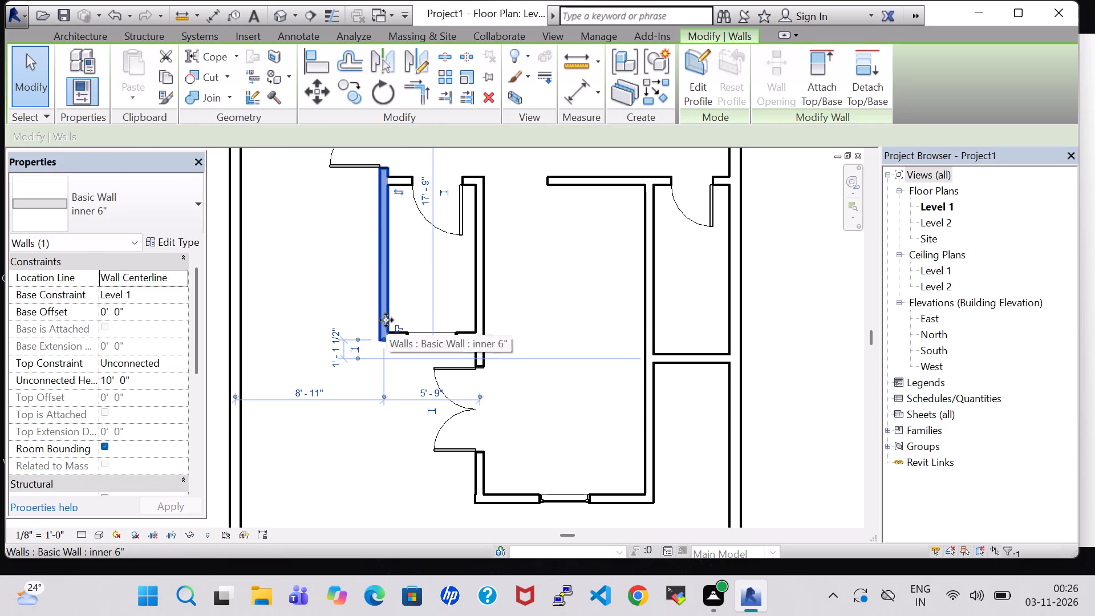
{"action": "key", "text": "Up"}
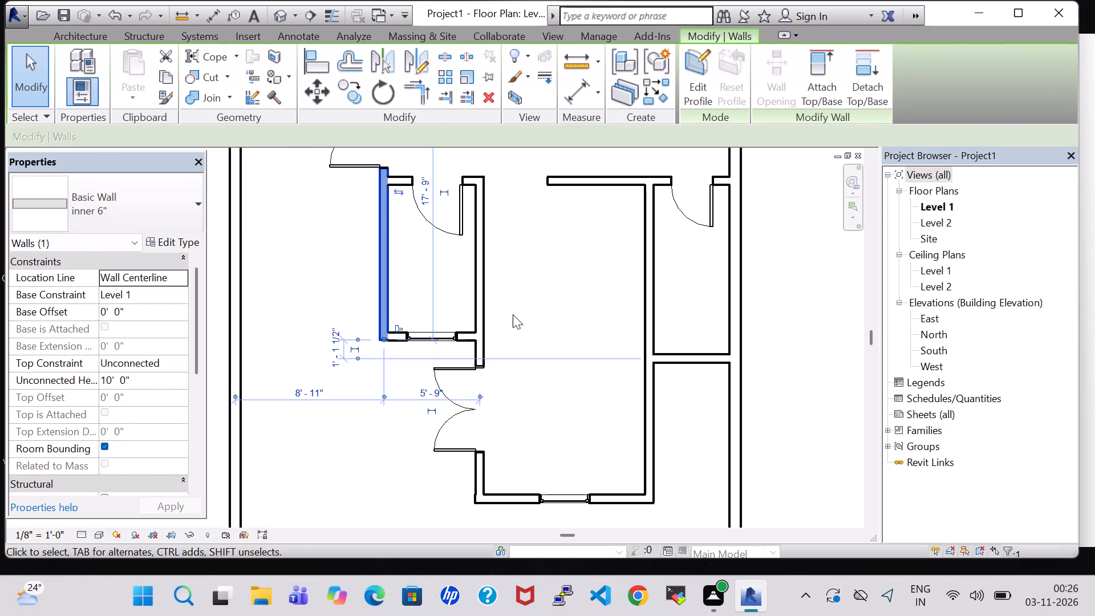
{"action": "left_click", "coordinate": [517, 314]}
{"action": "left_click", "coordinate": [376, 311]}
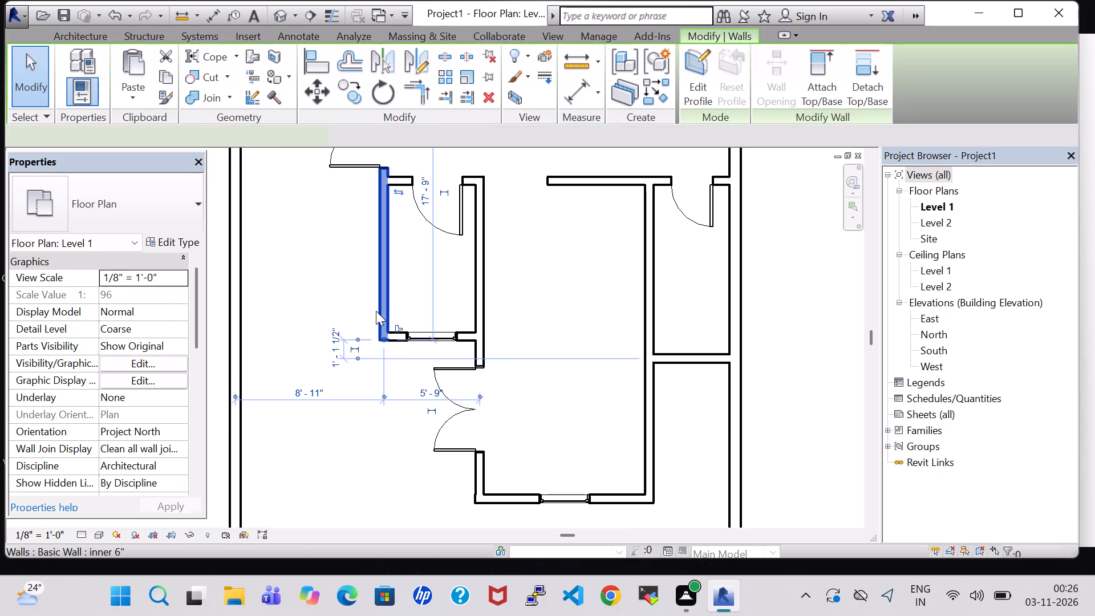
{"action": "left_click", "coordinate": [371, 437]}
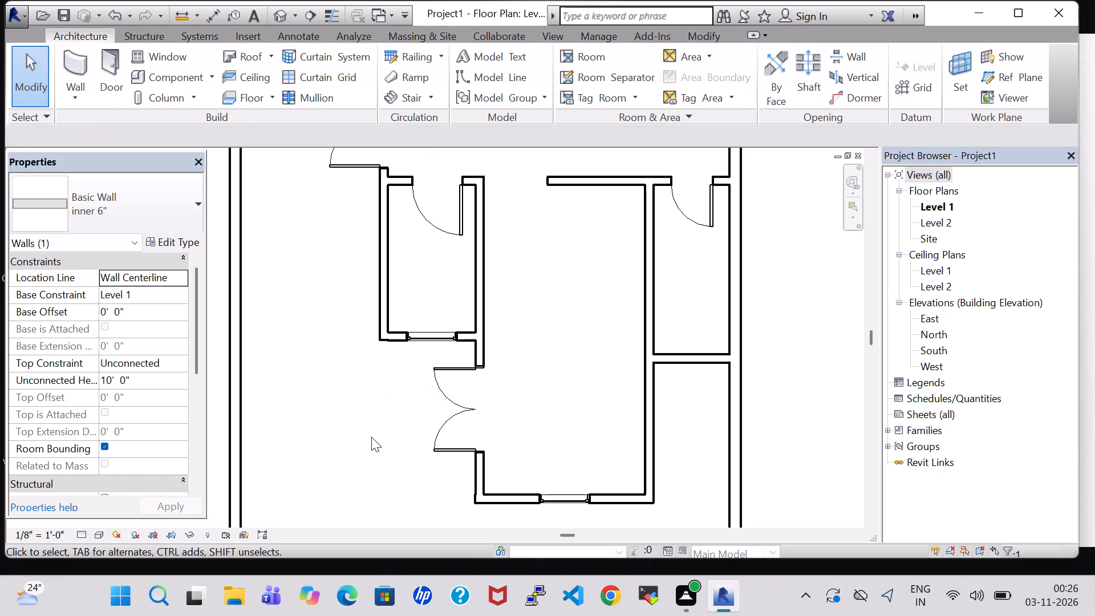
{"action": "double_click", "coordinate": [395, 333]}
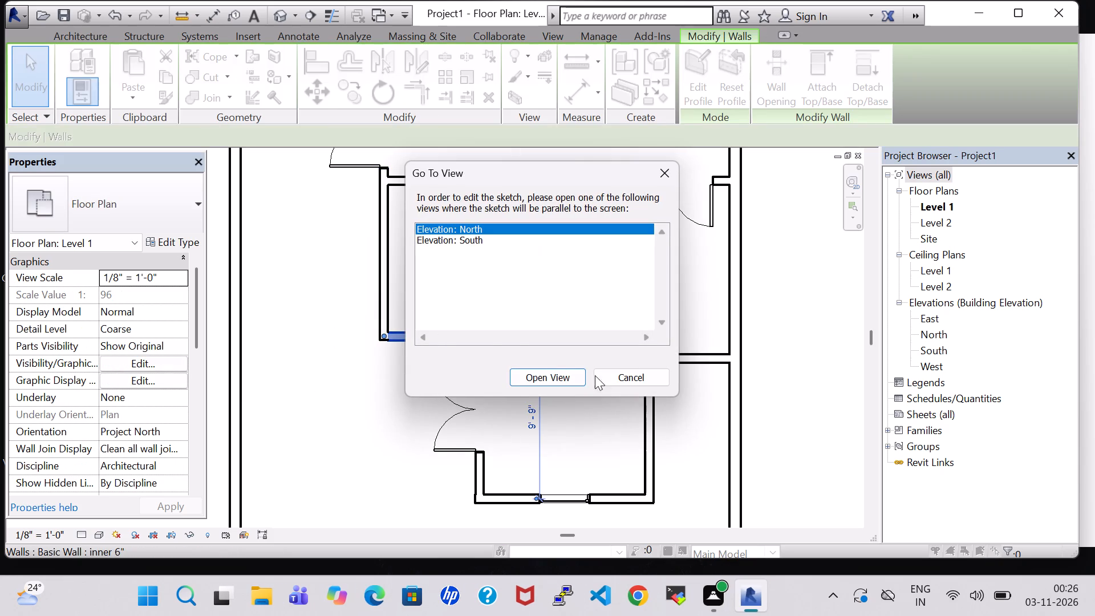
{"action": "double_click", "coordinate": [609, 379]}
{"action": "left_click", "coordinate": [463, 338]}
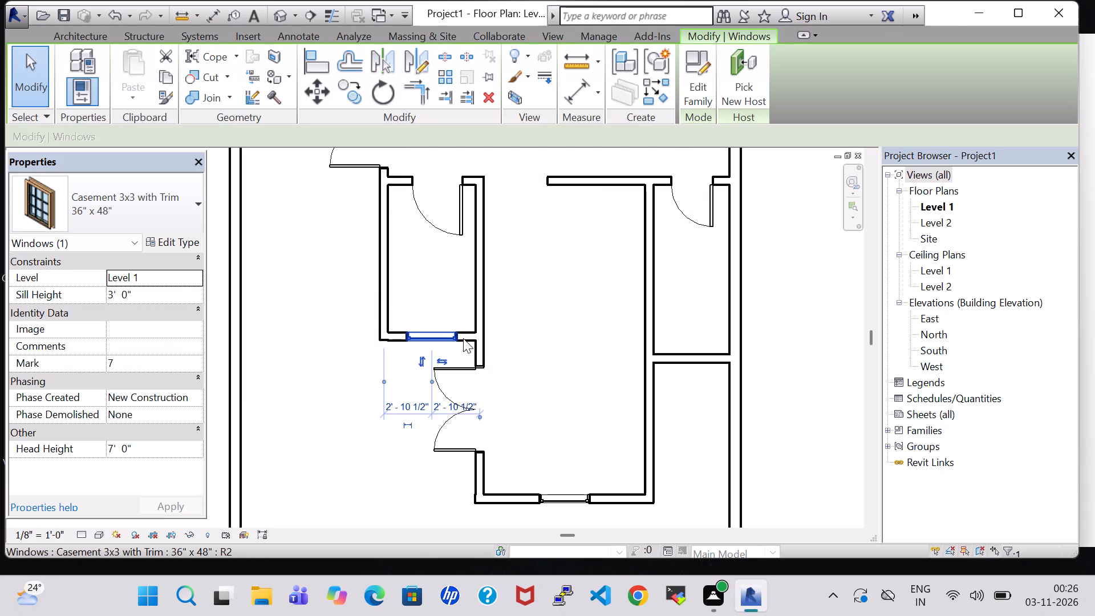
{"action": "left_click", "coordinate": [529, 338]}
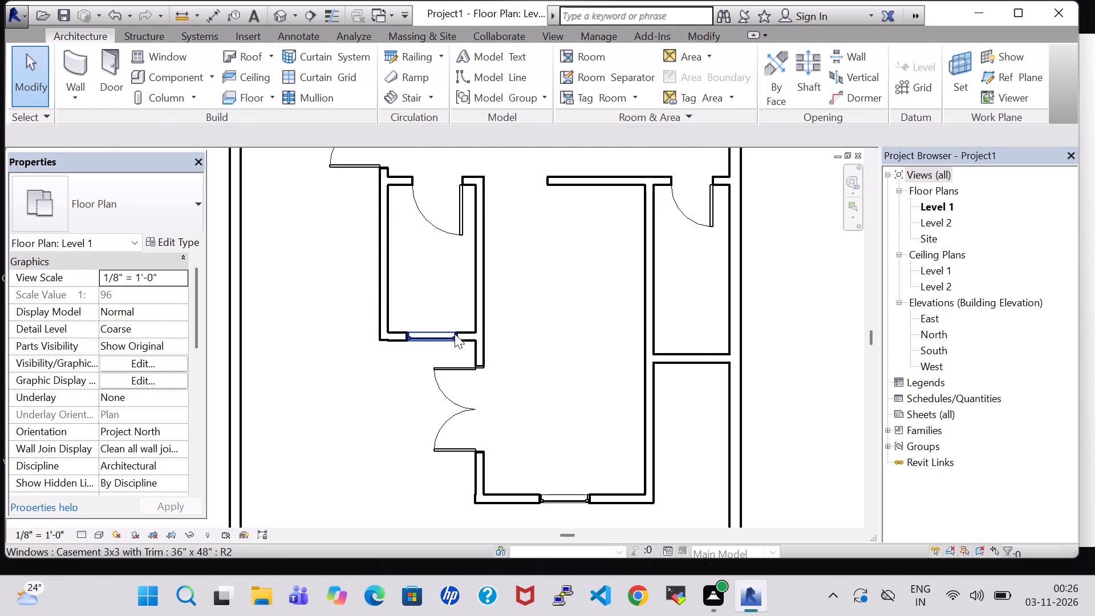
Browse and search the Basic Wall types available for the small room's bottom wall, looking through the Generic ones.
{"action": "scroll", "coordinate": [454, 334], "scroll_direction": "up", "scroll_amount": 9}
{"action": "left_click", "coordinate": [257, 329]}
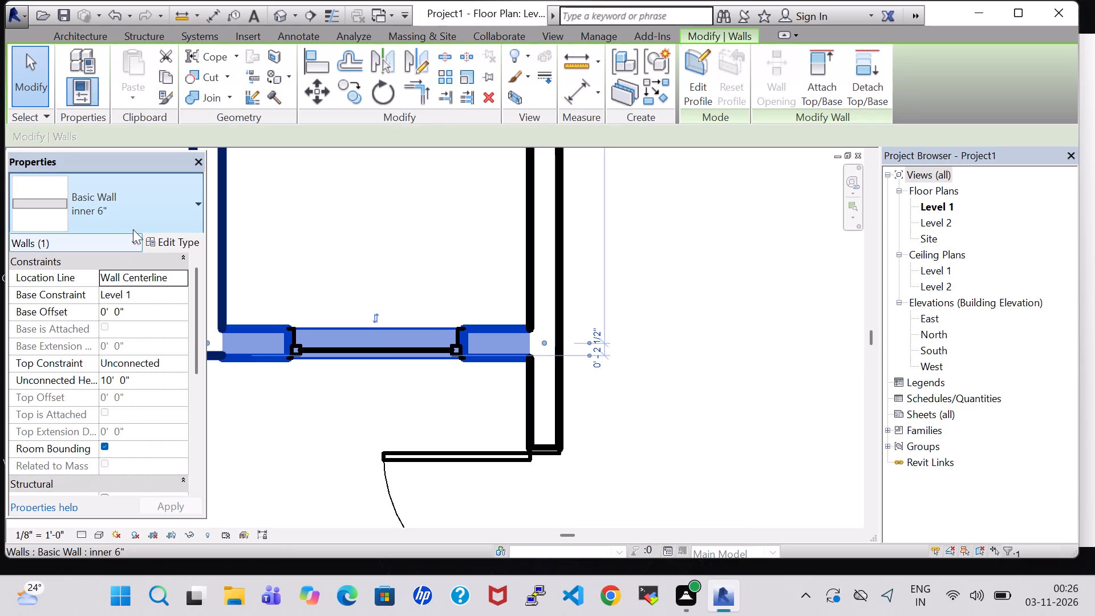
{"action": "scroll", "coordinate": [152, 230], "scroll_direction": "down", "scroll_amount": 4}
{"action": "left_click", "coordinate": [150, 224]}
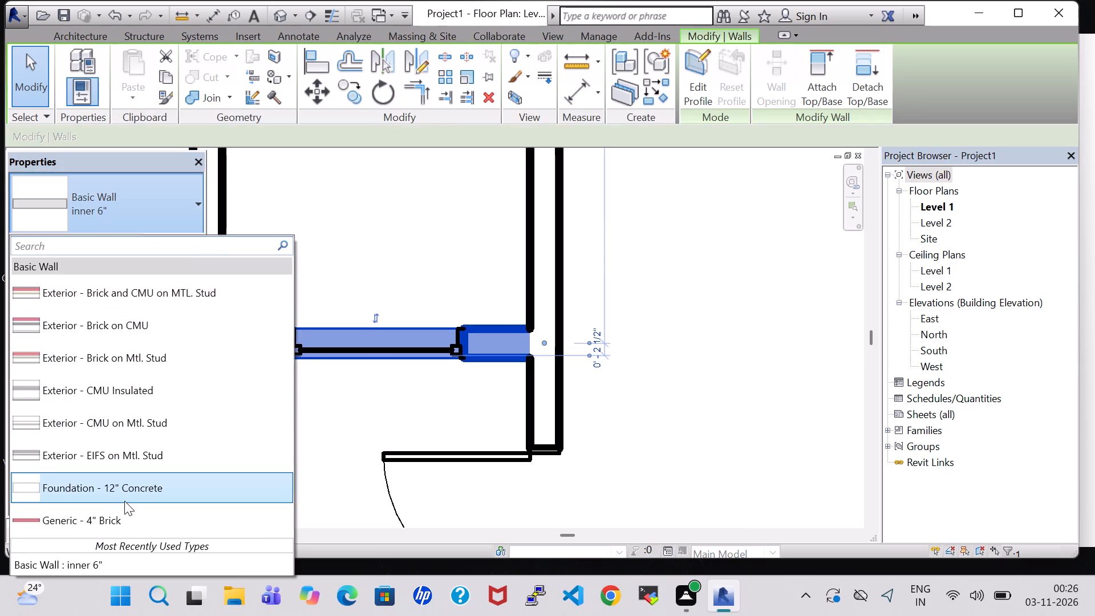
{"action": "scroll", "coordinate": [140, 392], "scroll_direction": "up", "scroll_amount": 6}
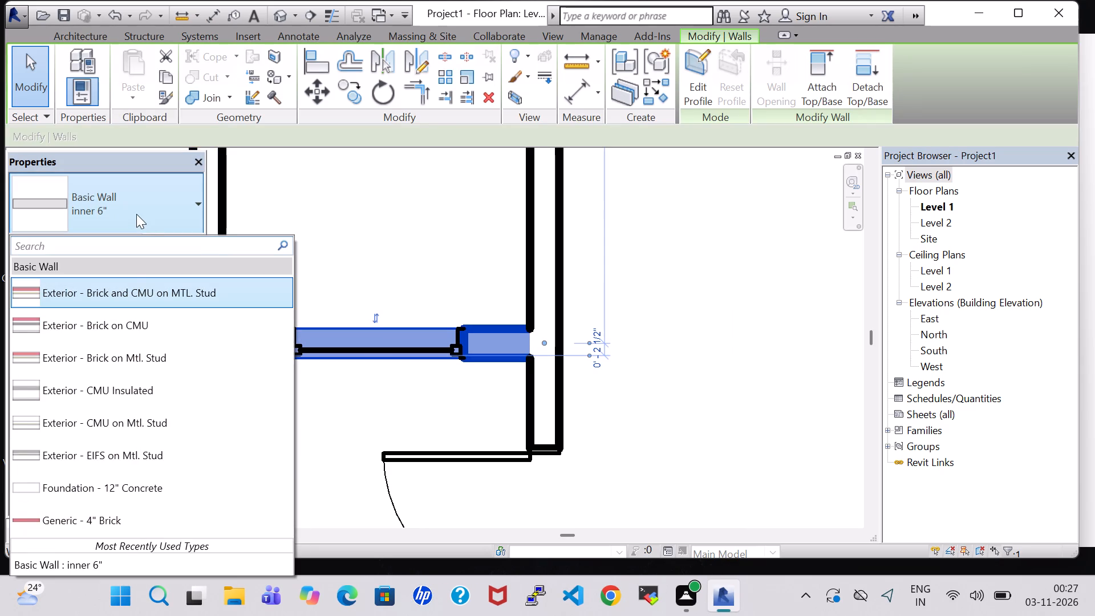
{"action": "scroll", "coordinate": [136, 399], "scroll_direction": "up", "scroll_amount": 5}
{"action": "double_click", "coordinate": [307, 239]}
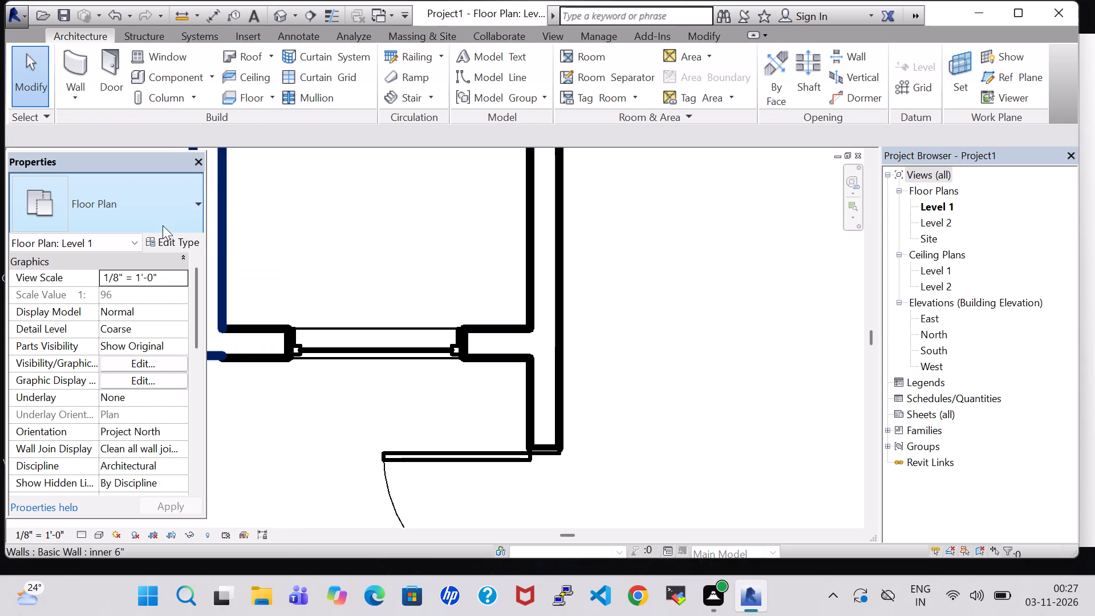
{"action": "left_click", "coordinate": [262, 326]}
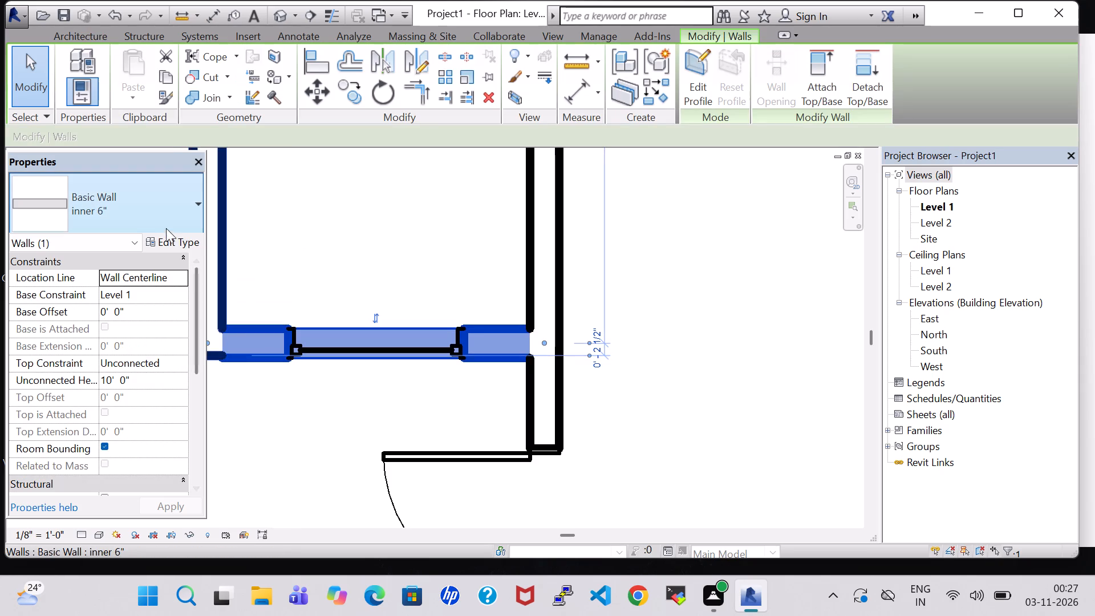
{"action": "left_click", "coordinate": [164, 221]}
{"action": "scroll", "coordinate": [146, 341], "scroll_direction": "down", "scroll_amount": 1}
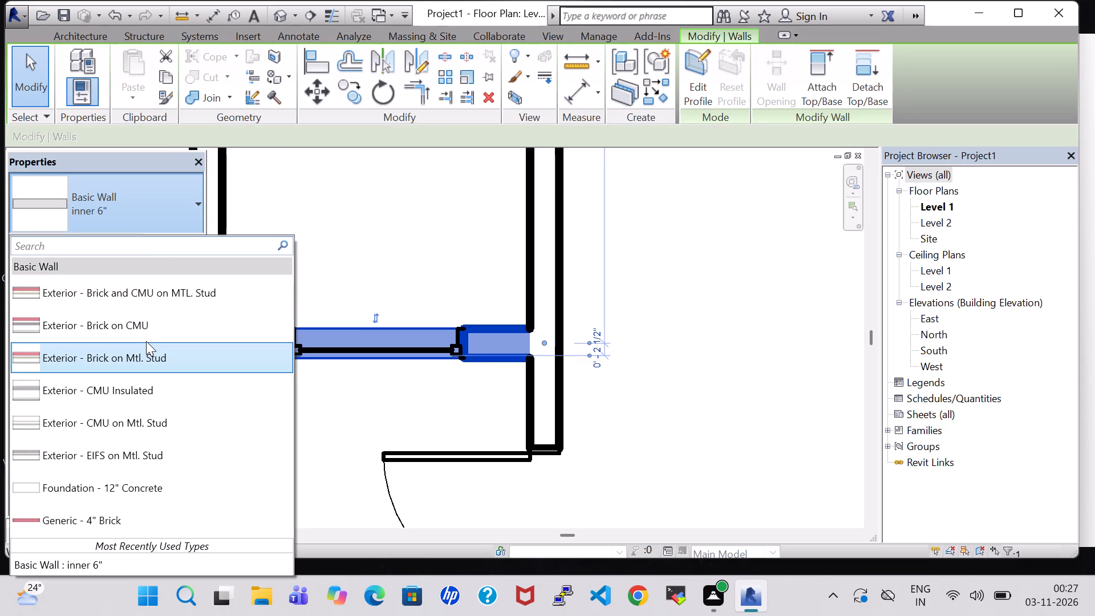
{"action": "scroll", "coordinate": [146, 341], "scroll_direction": "up", "scroll_amount": 7}
{"action": "left_click", "coordinate": [169, 247]}
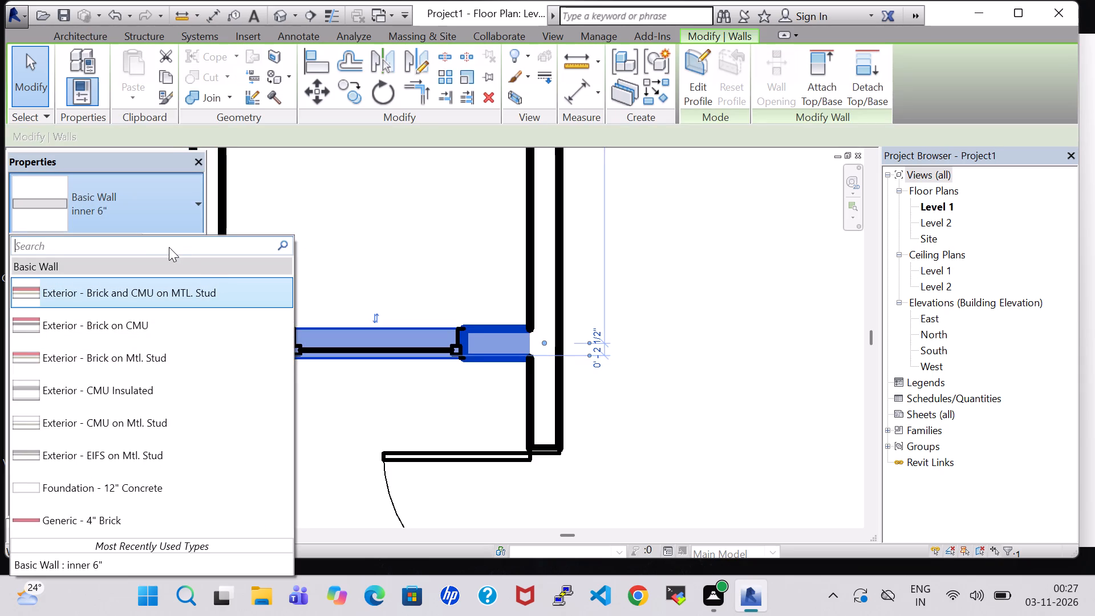
{"action": "left_click", "coordinate": [98, 248]}
{"action": "key", "text": "g"}
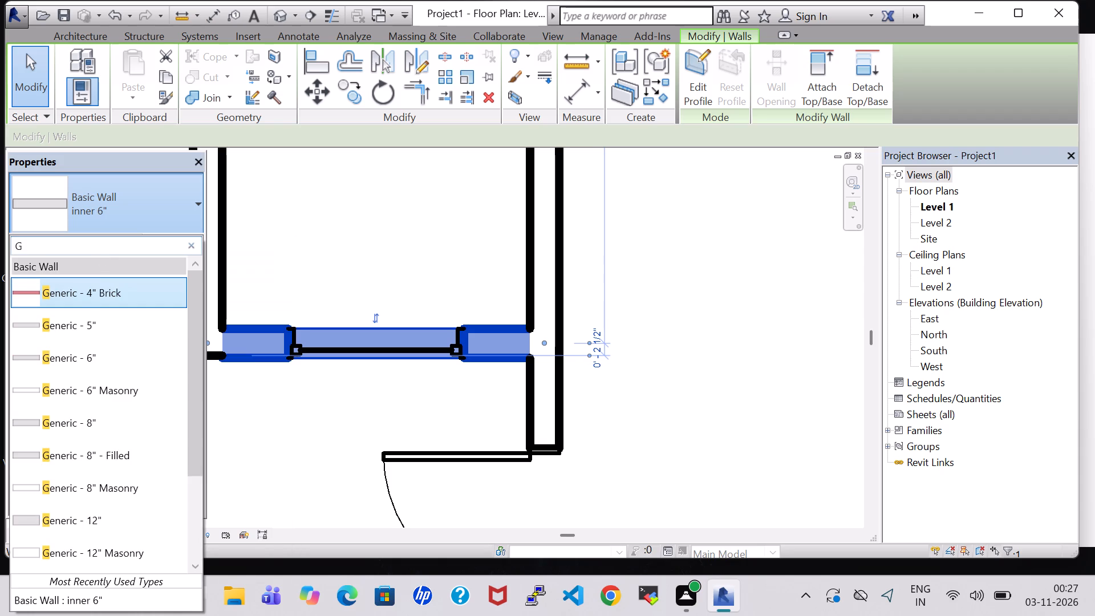
{"action": "left_click", "coordinate": [289, 258]}
{"action": "left_click", "coordinate": [218, 241]}
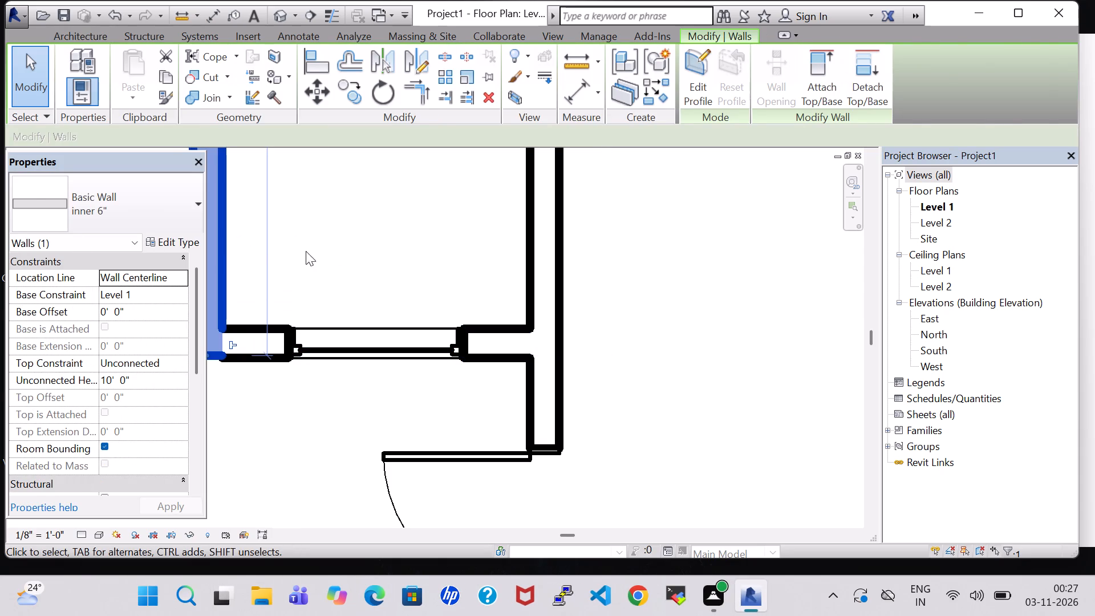
{"action": "left_click", "coordinate": [311, 252]}
{"action": "scroll", "coordinate": [311, 252], "scroll_direction": "down", "scroll_amount": 11}
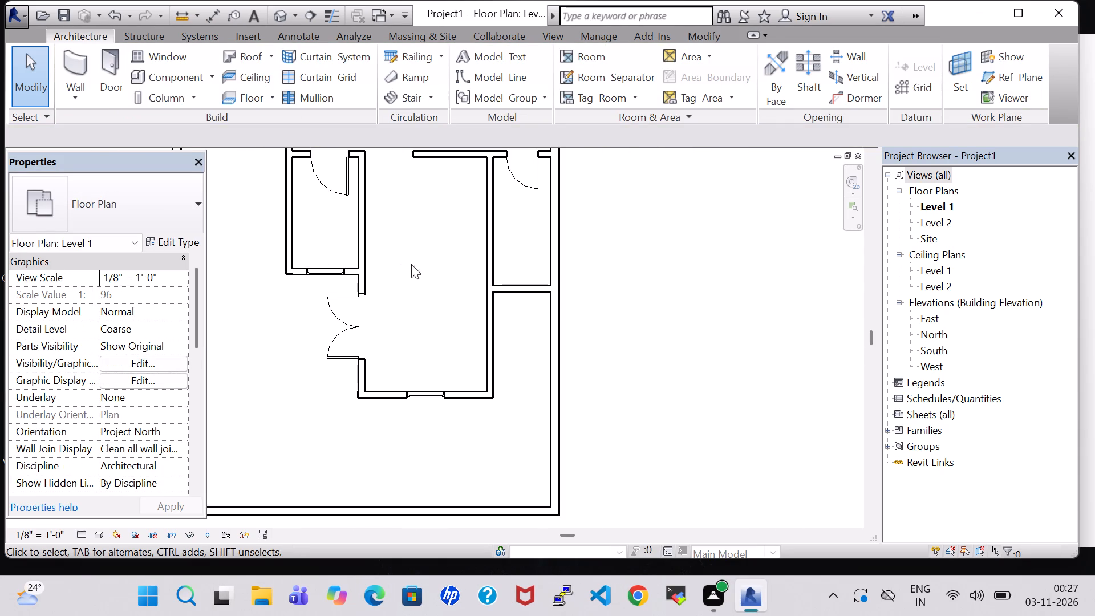
Examine the wall types of the right exterior wall and the small room's partitions, and the corner where those partitions meet.
{"action": "left_click", "coordinate": [550, 394]}
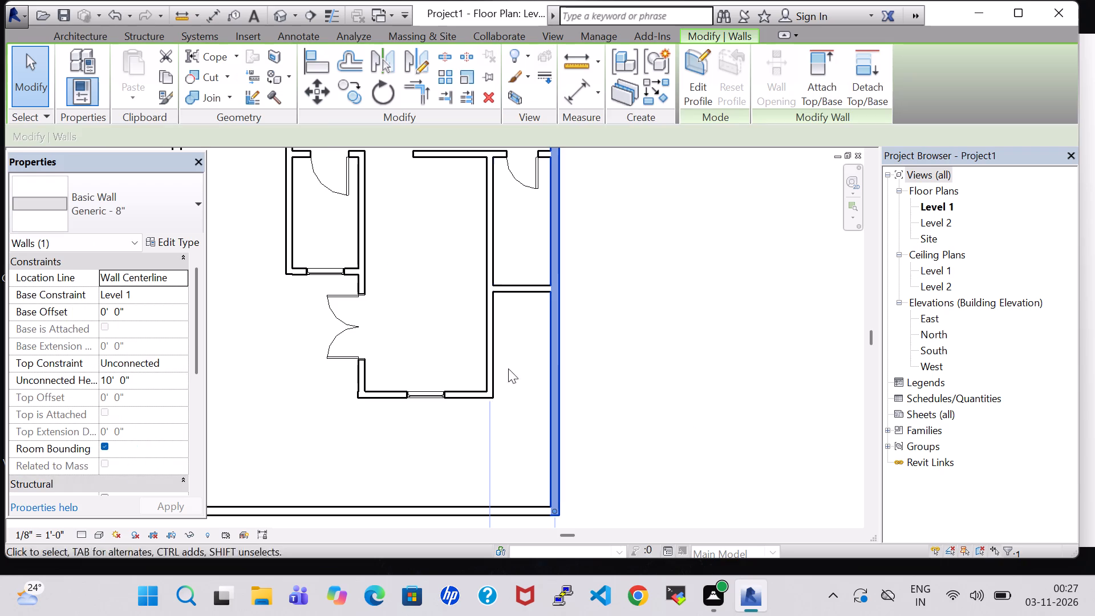
{"action": "left_click", "coordinate": [116, 213]}
{"action": "left_click", "coordinate": [136, 218]}
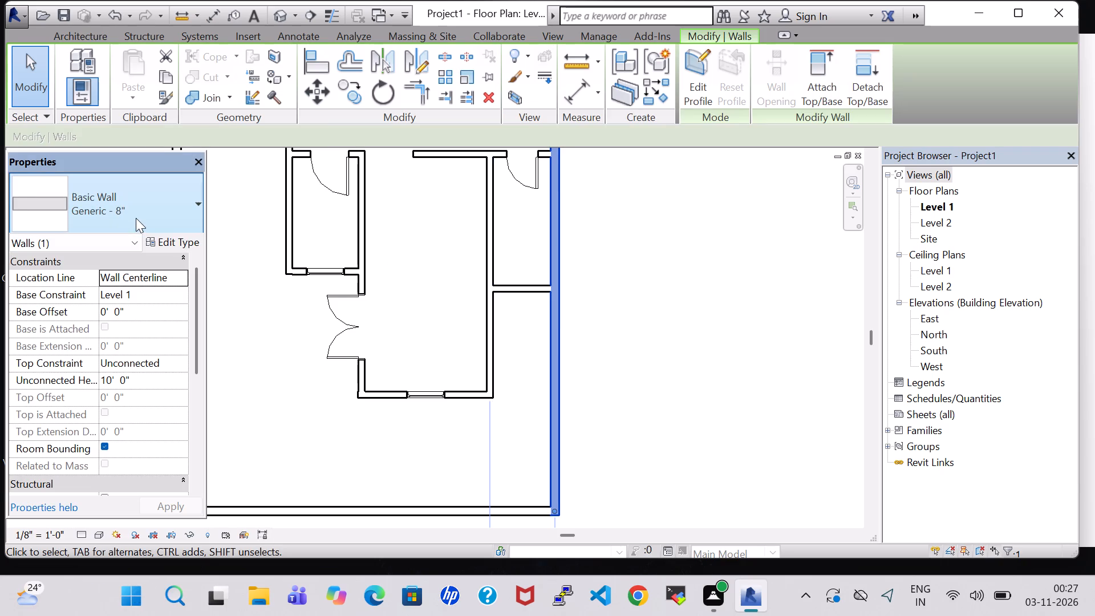
{"action": "left_click", "coordinate": [263, 307]}
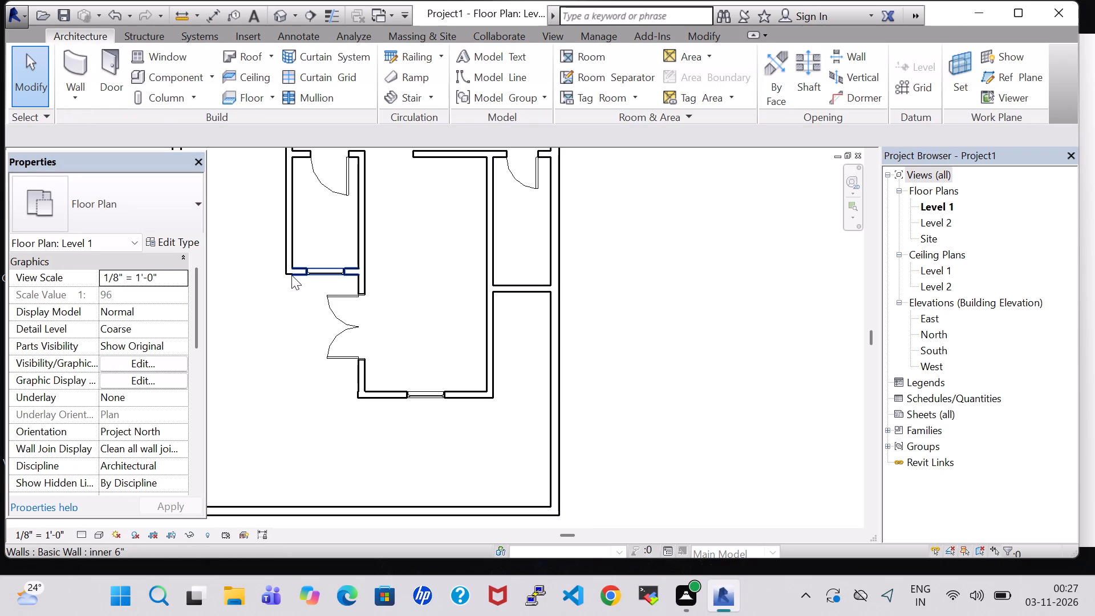
{"action": "left_click", "coordinate": [297, 275]}
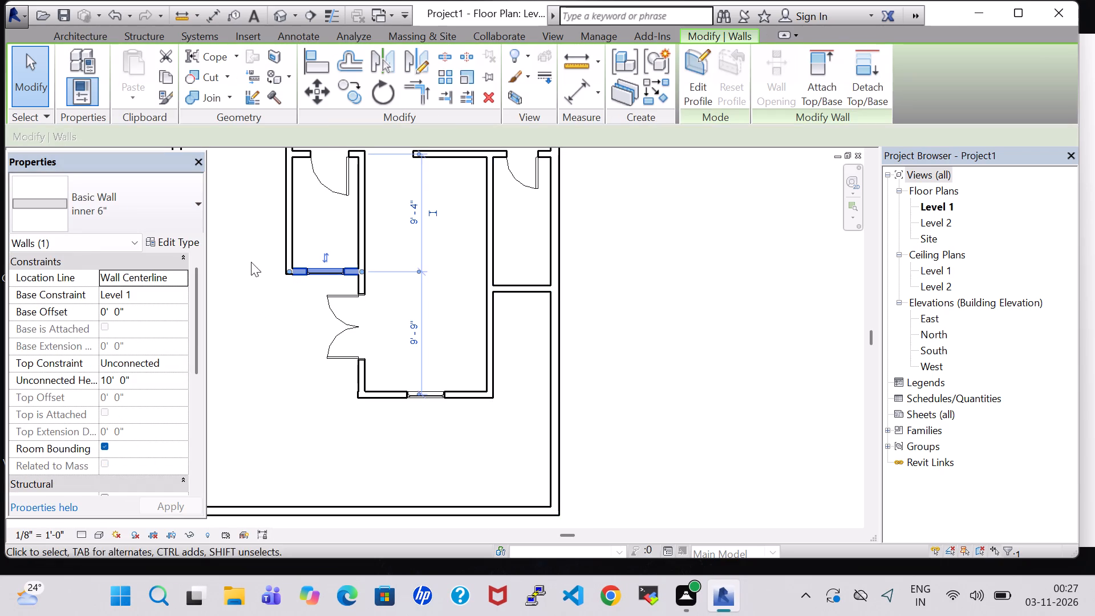
{"action": "left_click", "coordinate": [292, 249]}
{"action": "left_click", "coordinate": [282, 382]}
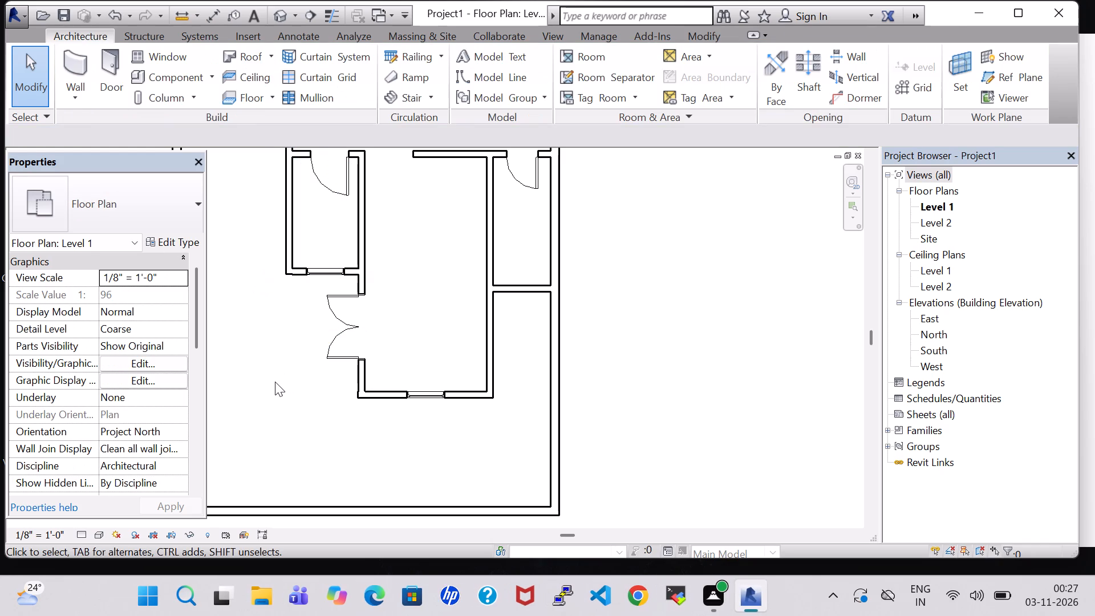
{"action": "scroll", "coordinate": [275, 382], "scroll_direction": "down", "scroll_amount": 4}
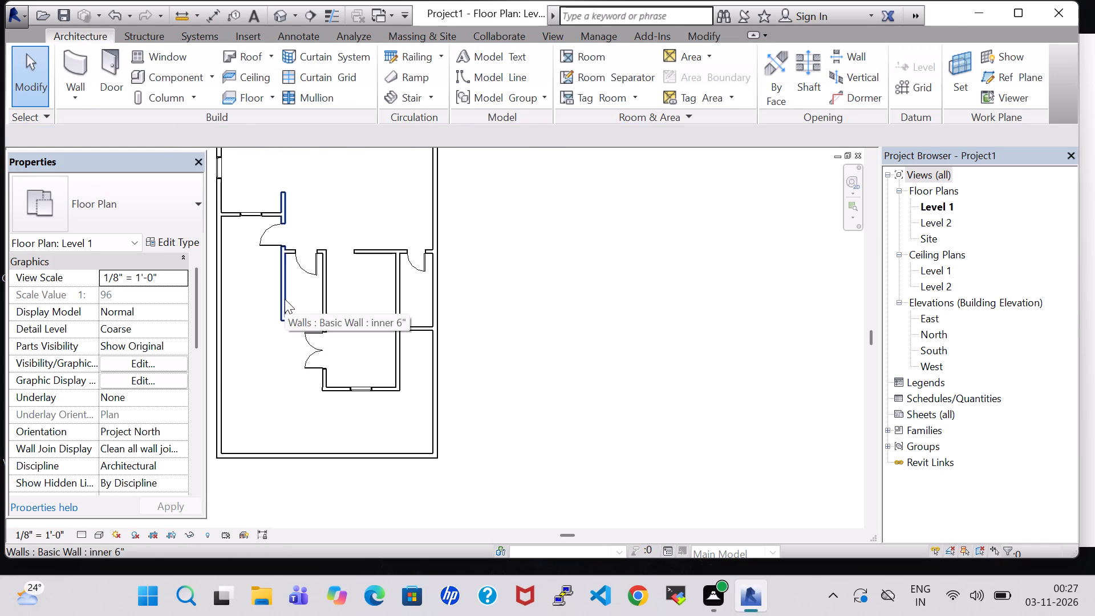
{"action": "left_click", "coordinate": [285, 299]}
{"action": "left_click", "coordinate": [516, 382]}
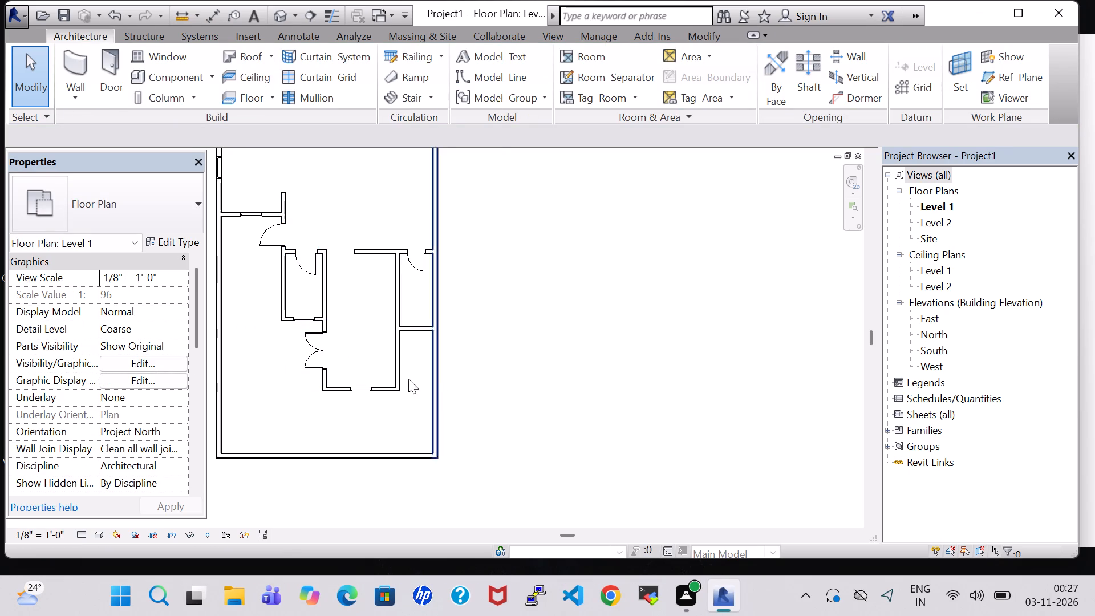
{"action": "scroll", "coordinate": [315, 362], "scroll_direction": "up", "scroll_amount": 6}
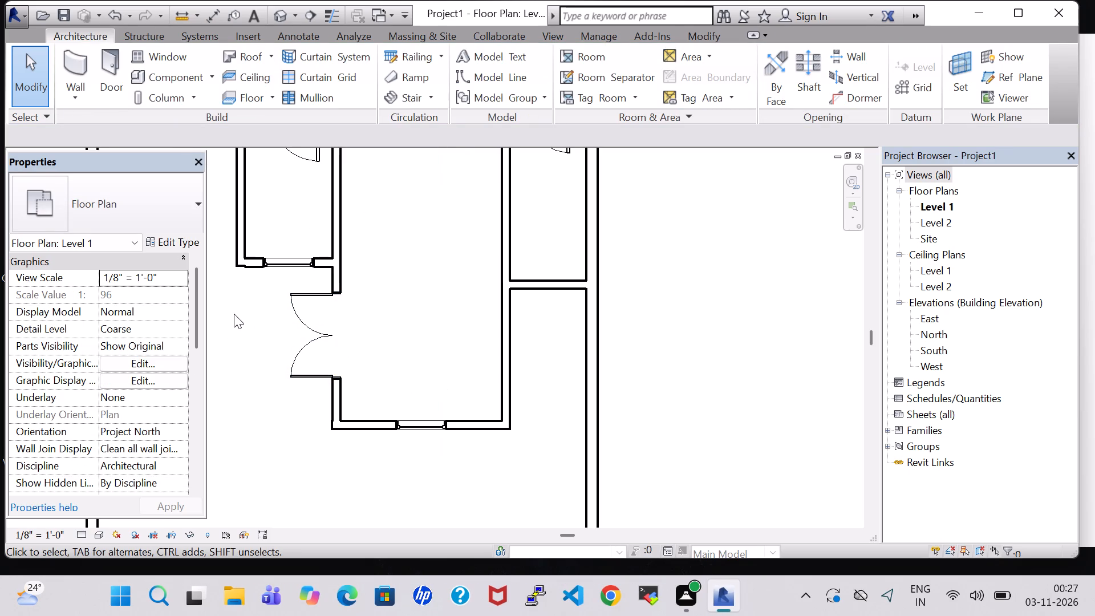
{"action": "scroll", "coordinate": [242, 282], "scroll_direction": "down", "scroll_amount": 2}
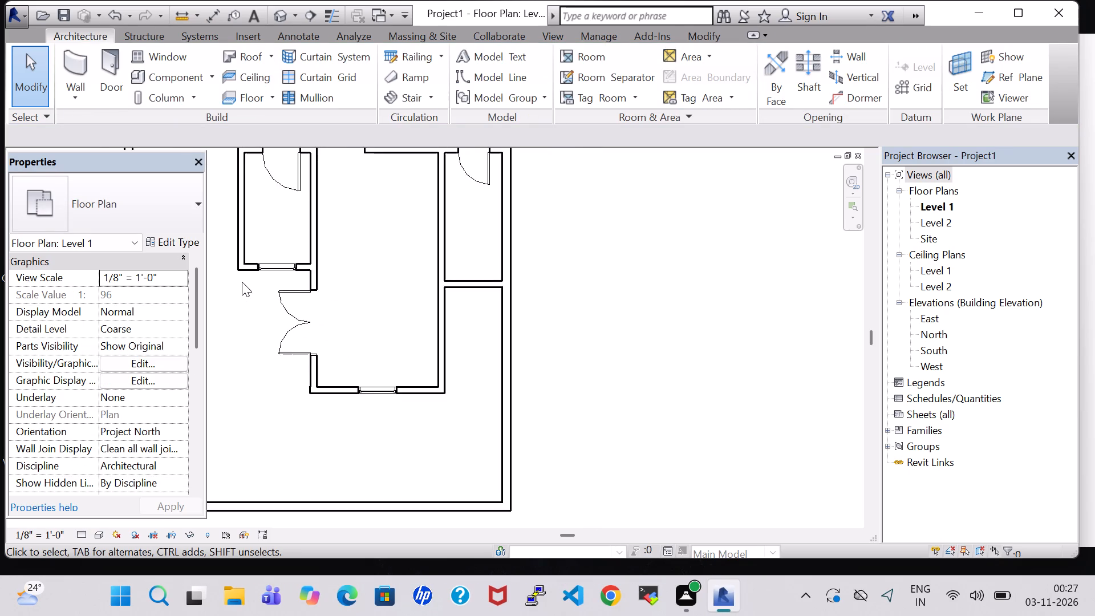
Place a 36" x 48" casement window on the central hall's right exterior wall, centred 7'-8" from the partitions above and below.
{"action": "scroll", "coordinate": [242, 282], "scroll_direction": "down", "scroll_amount": 2}
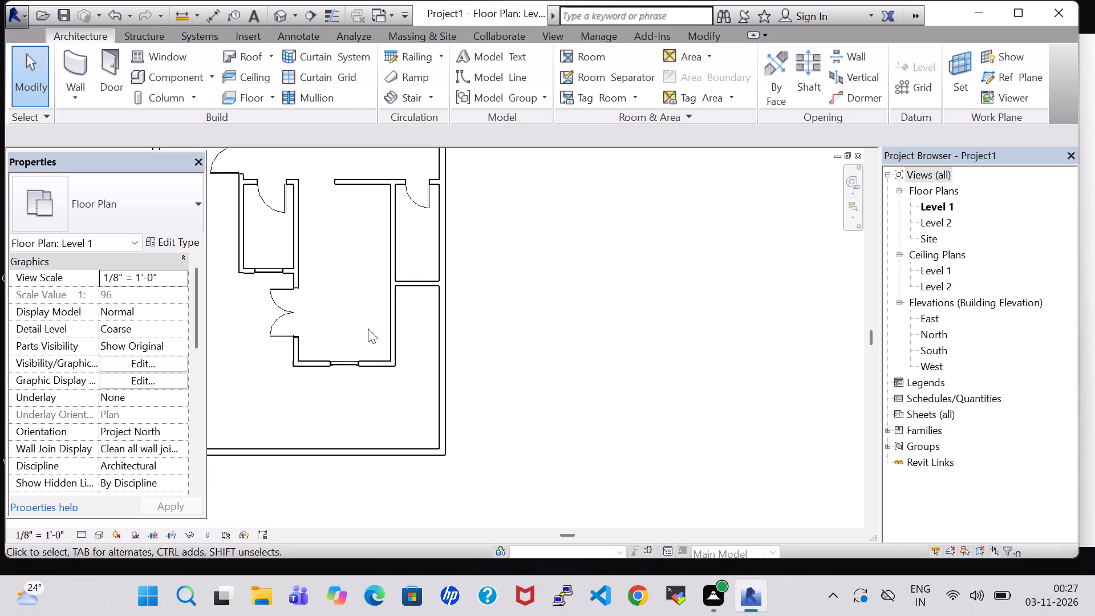
{"action": "scroll", "coordinate": [373, 287], "scroll_direction": "down", "scroll_amount": 3}
{"action": "middle_click_drag", "start_coordinate": [360, 274], "coordinate": [366, 351]}
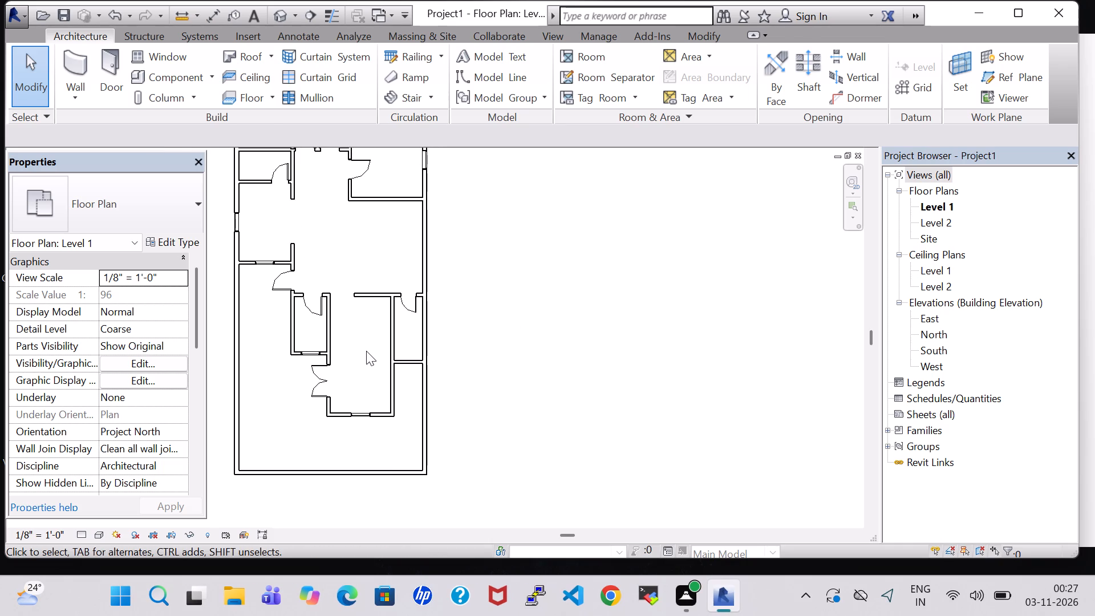
{"action": "left_click", "coordinate": [150, 62]}
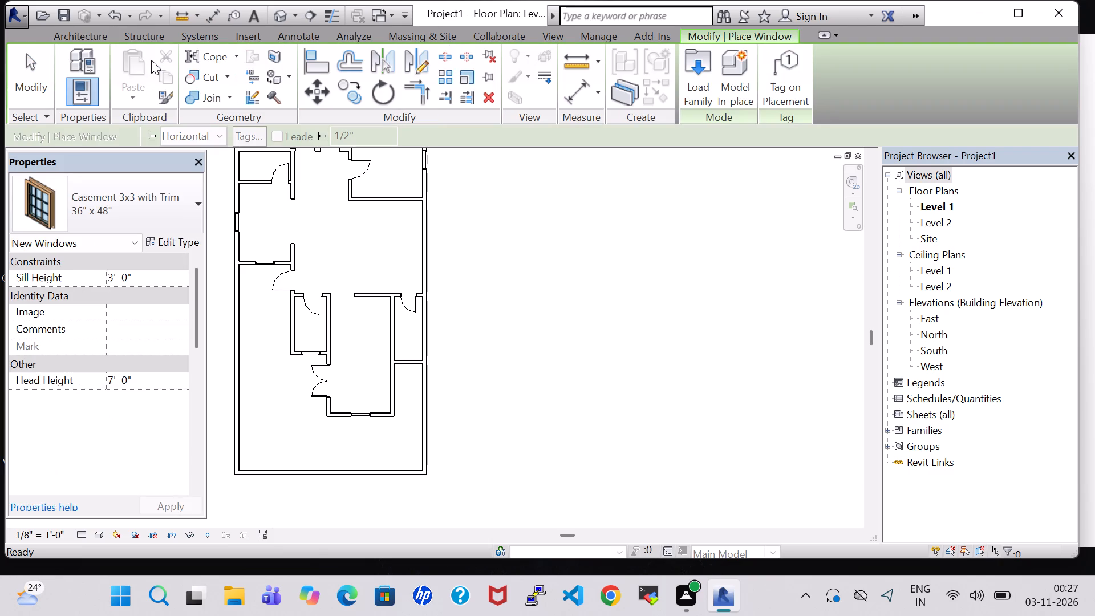
{"action": "left_click", "coordinate": [431, 242]}
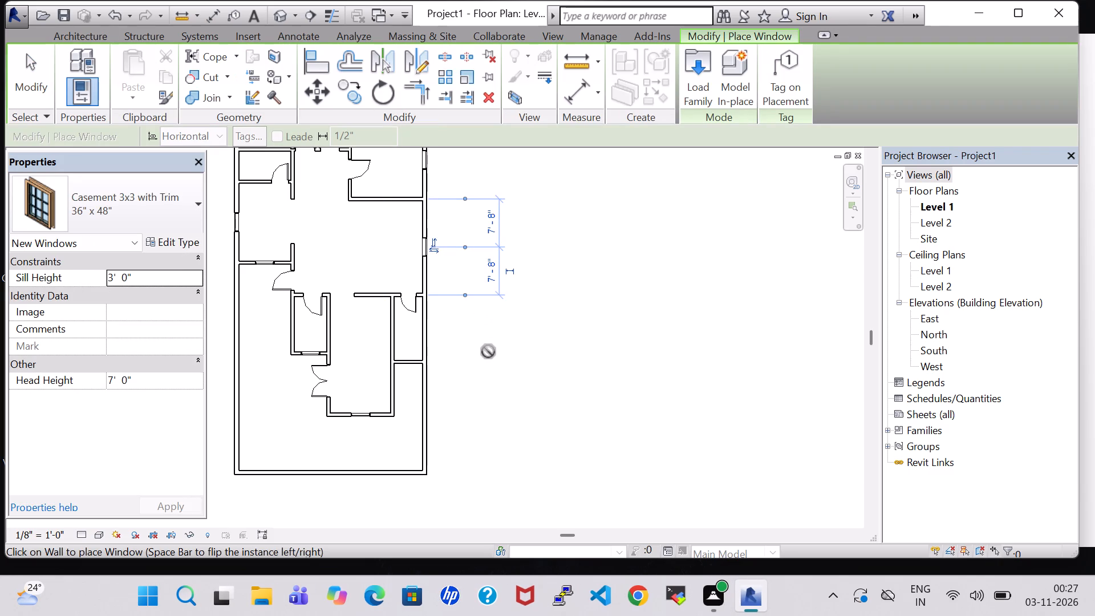
{"action": "key", "text": "Escape"}
{"action": "key", "text": "Escape"}
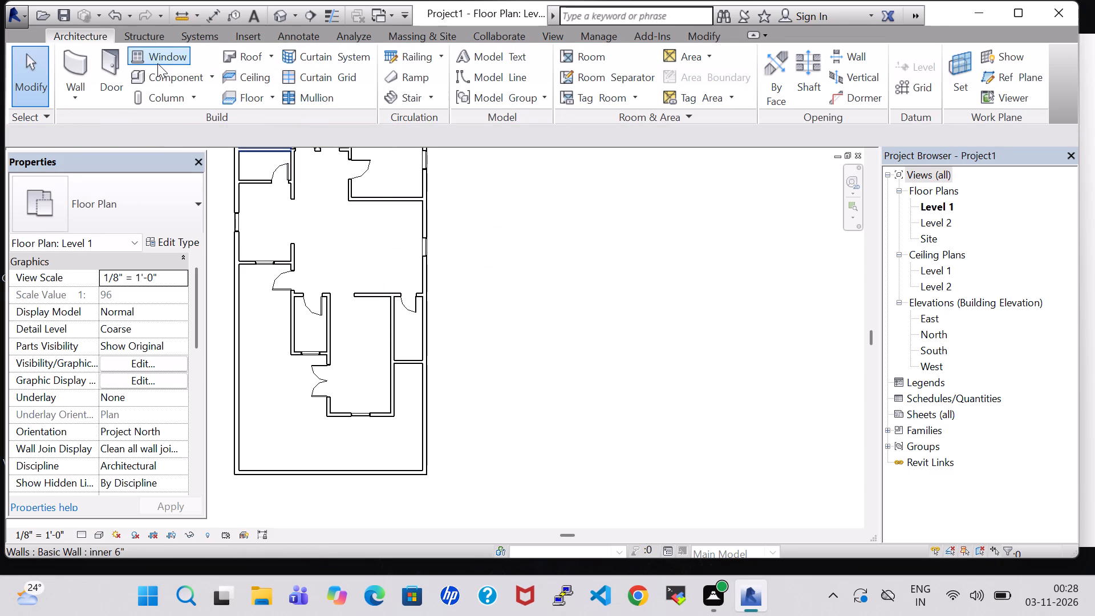
Place a 36" x 48" casement window centred on the left exterior wall of the small room below the top-left room.
{"action": "left_click", "coordinate": [157, 63]}
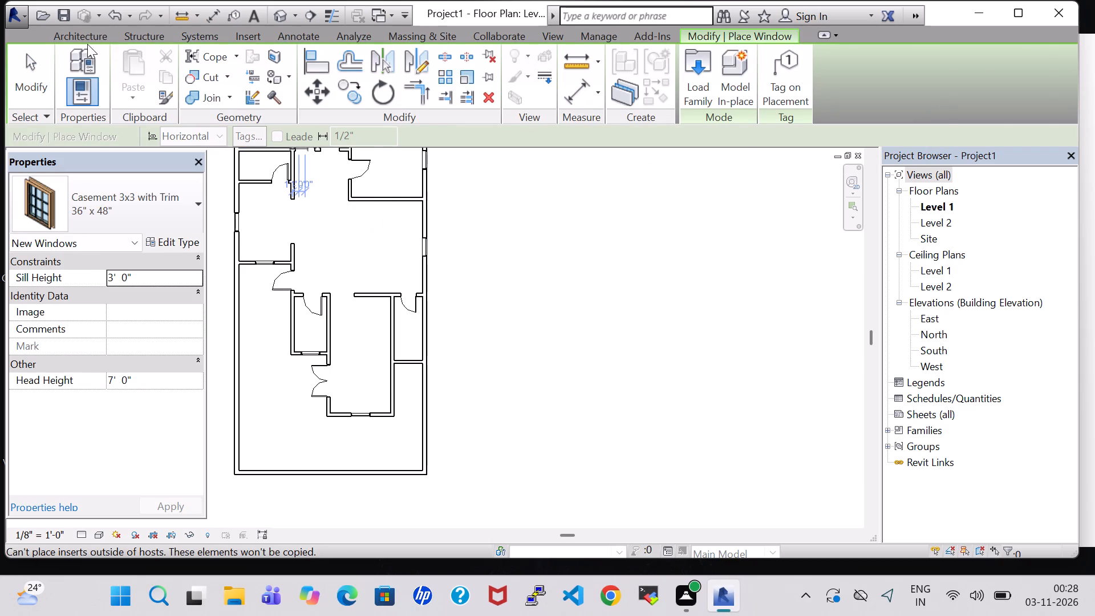
{"action": "left_click", "coordinate": [68, 41]}
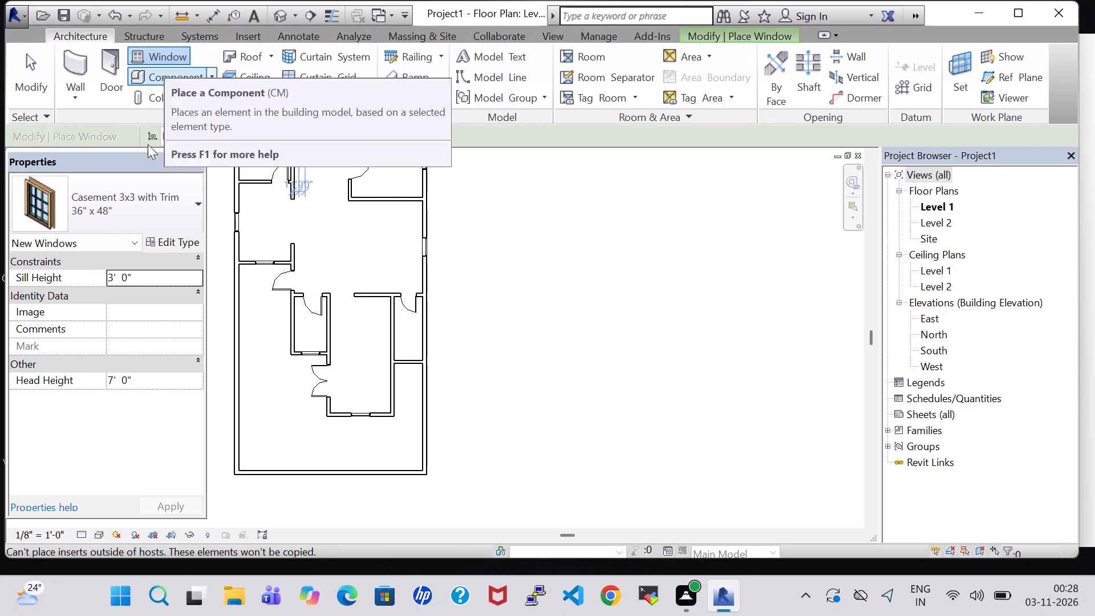
{"action": "left_click", "coordinate": [139, 213]}
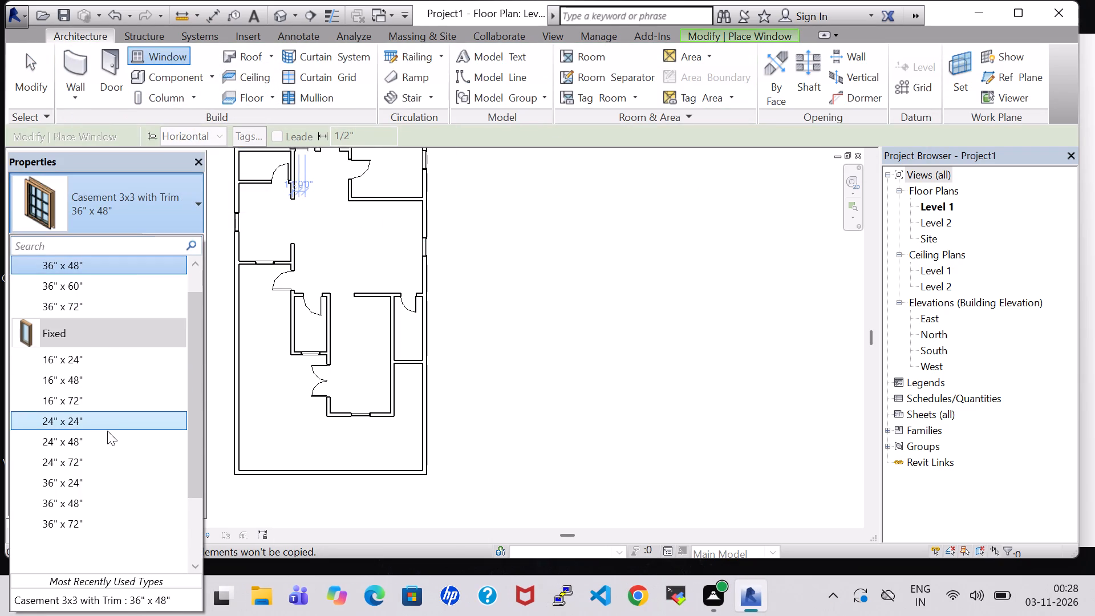
{"action": "left_click", "coordinate": [107, 431]}
{"action": "middle_click_drag", "start_coordinate": [281, 229], "coordinate": [369, 301]}
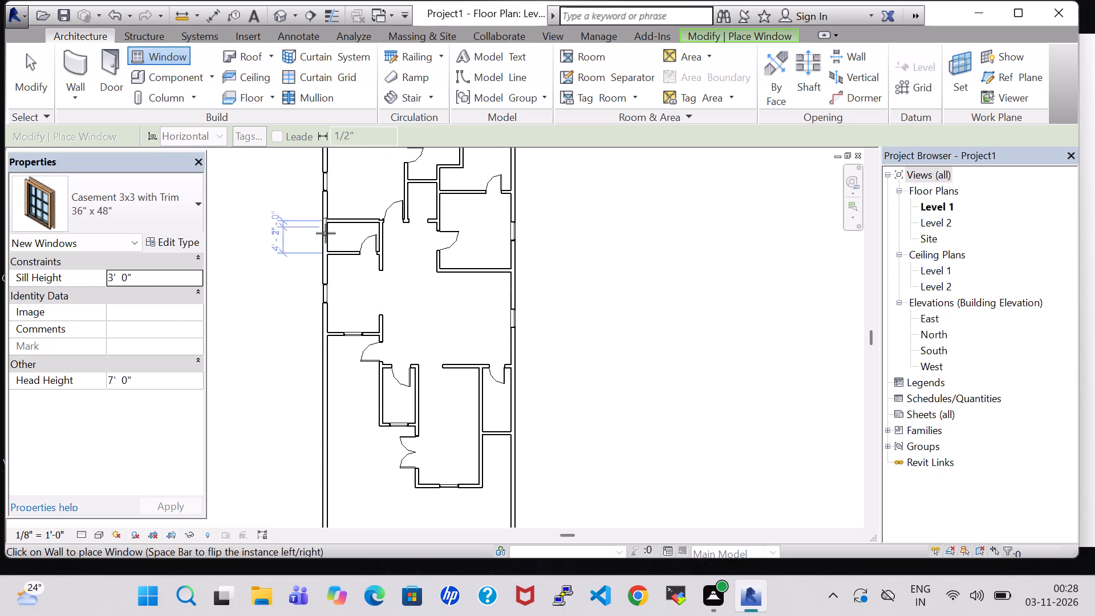
{"action": "left_click", "coordinate": [323, 238]}
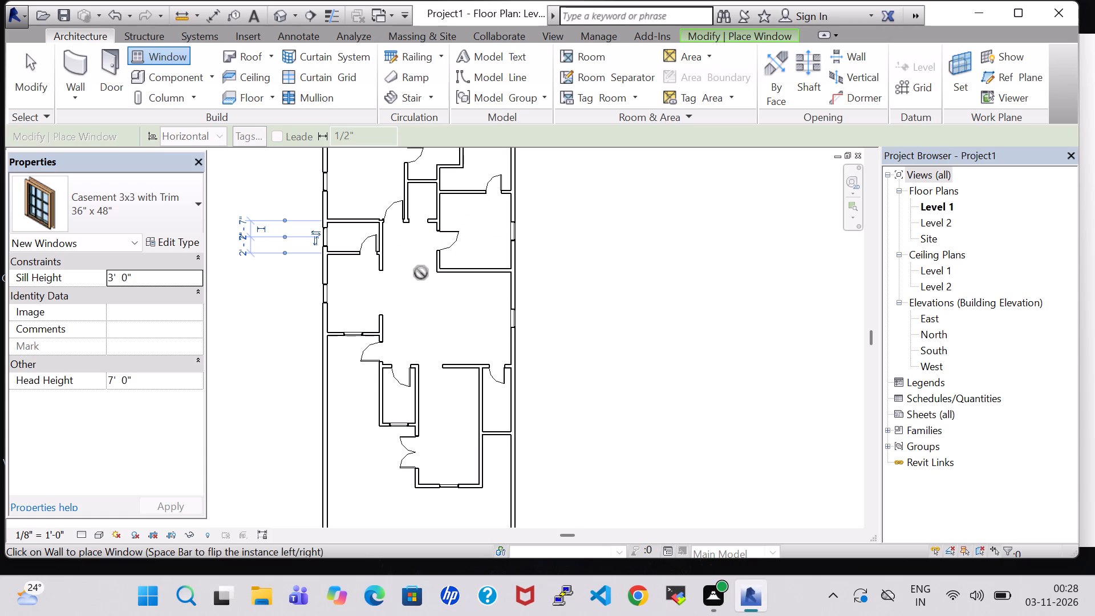
{"action": "middle_click_drag", "start_coordinate": [421, 273], "coordinate": [425, 335]}
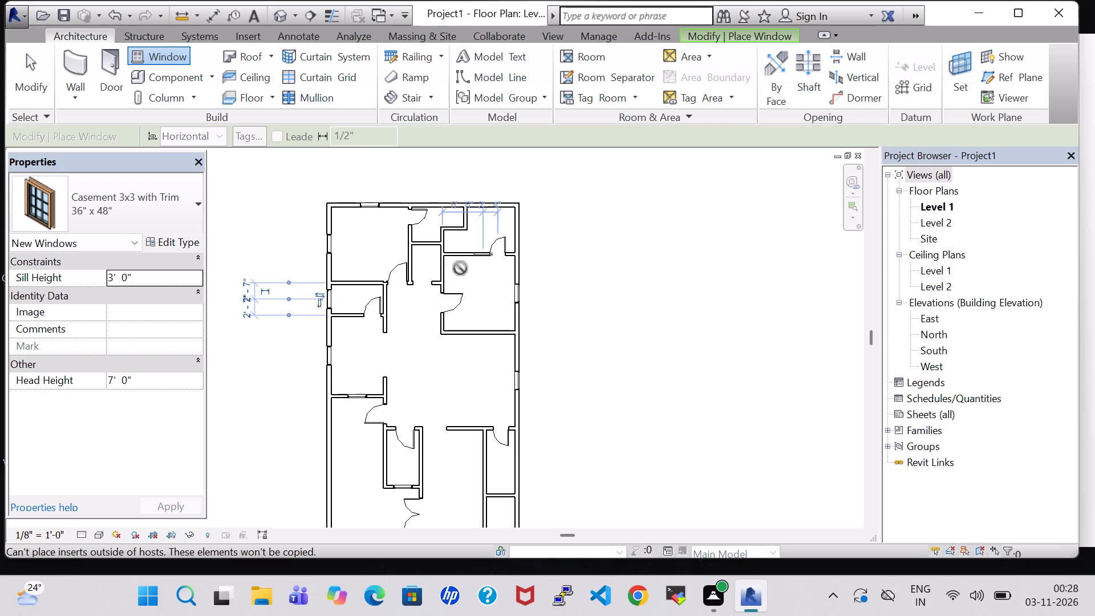
{"action": "key", "text": "Escape"}
{"action": "key", "text": "Escape"}
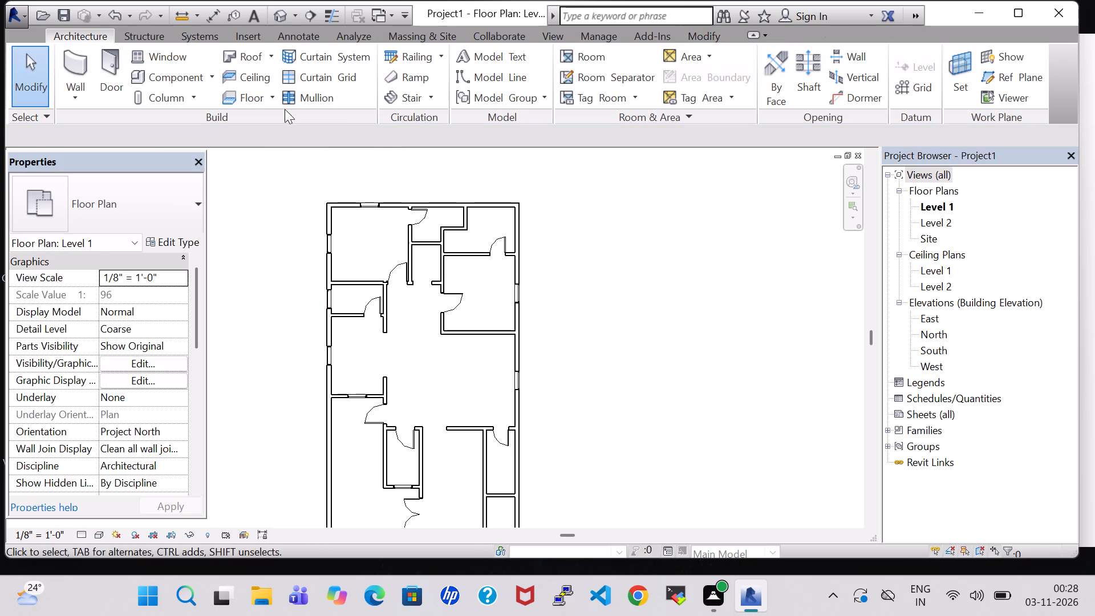
Load the Transom with Trim window family from the US Imperial Windows library.
{"action": "left_click", "coordinate": [163, 63]}
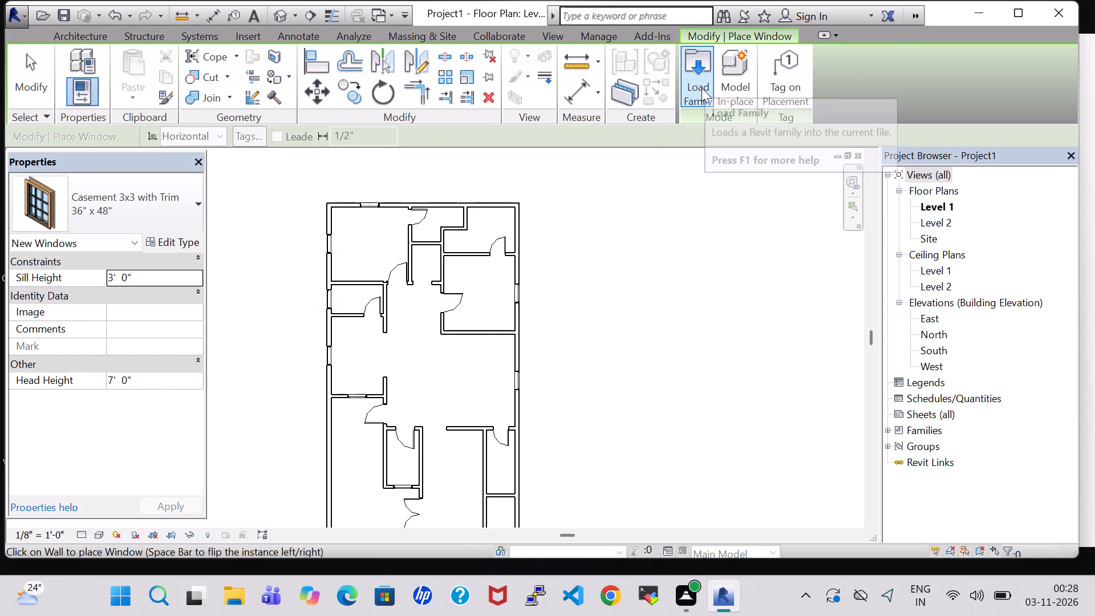
{"action": "left_click", "coordinate": [701, 88]}
{"action": "left_click", "coordinate": [578, 294]}
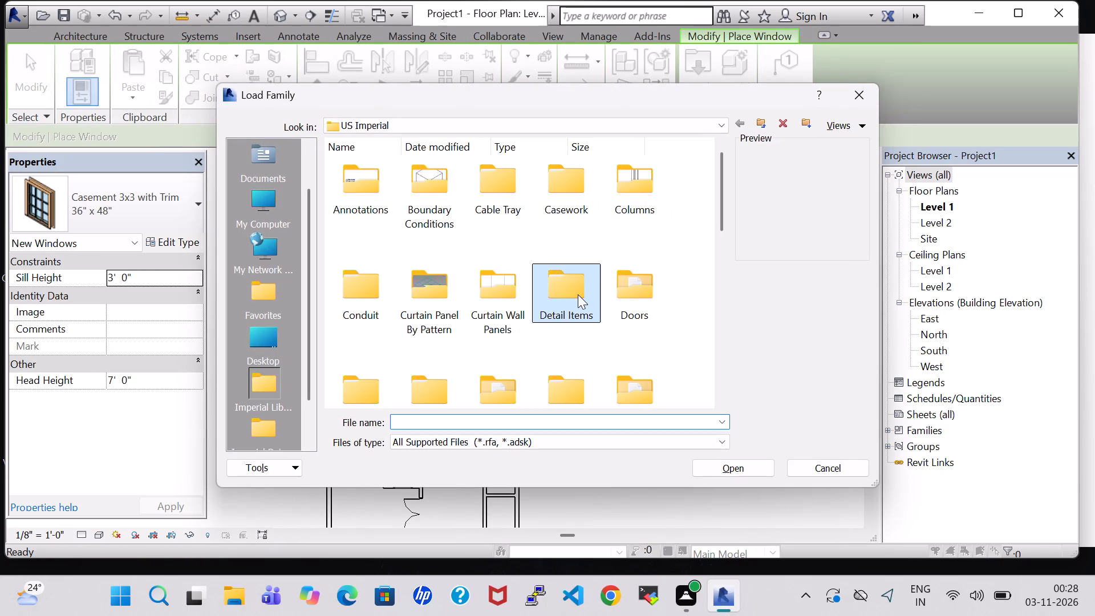
{"action": "key", "text": "w"}
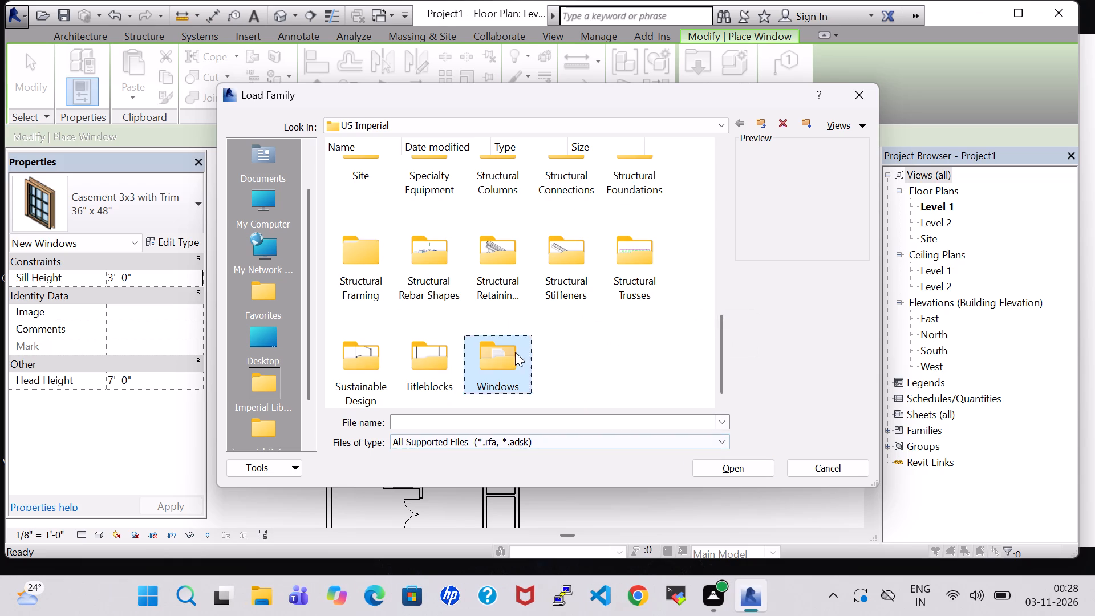
{"action": "triple_click", "coordinate": [515, 352]}
{"action": "scroll", "coordinate": [558, 245], "scroll_direction": "down", "scroll_amount": 3}
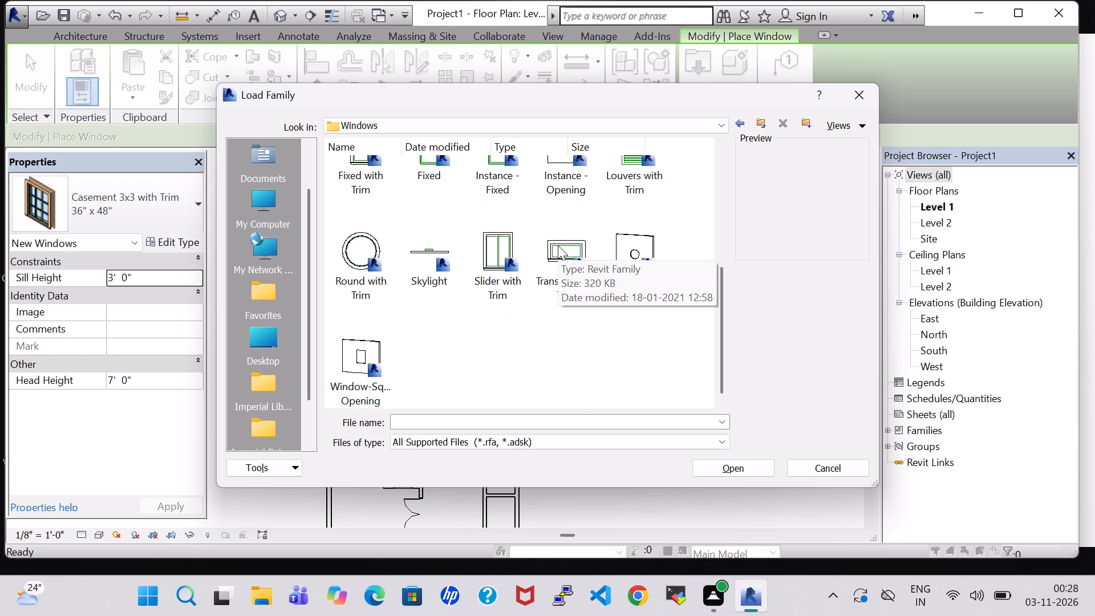
{"action": "left_click", "coordinate": [570, 257]}
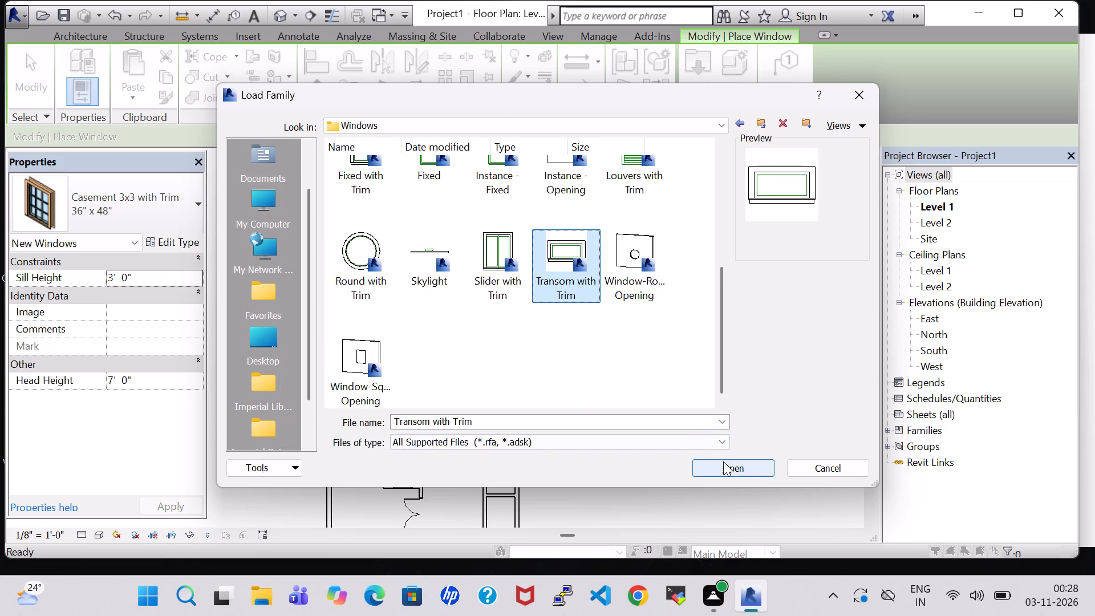
{"action": "left_click", "coordinate": [723, 461]}
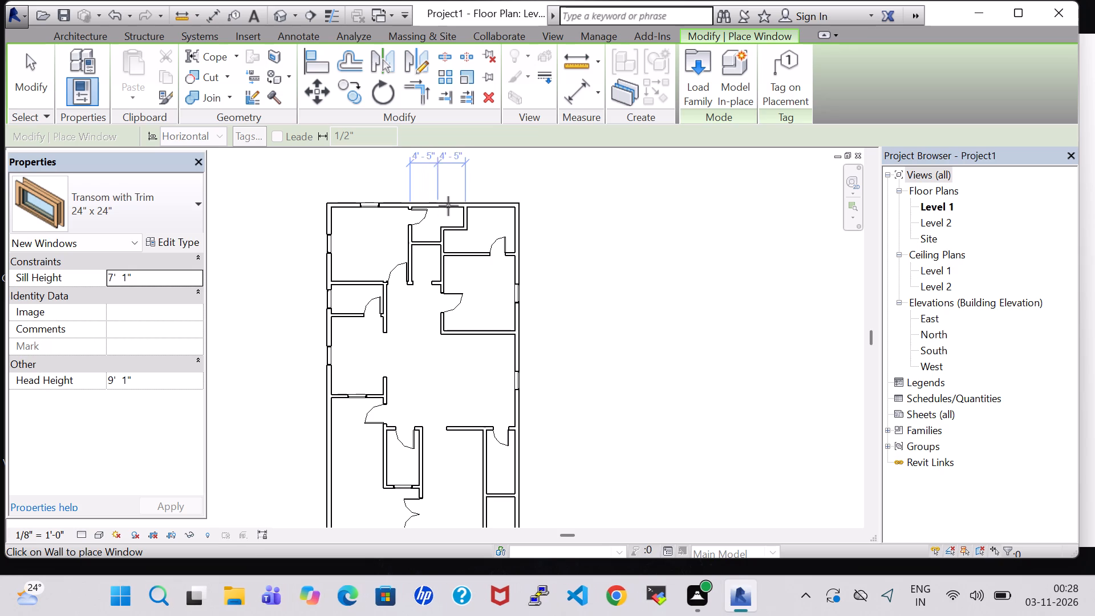
Place 24" x 24" Transom with Trim windows centred on the top exterior wall of the top-middle and top-right rooms.
{"action": "scroll", "coordinate": [449, 206], "scroll_direction": "up", "scroll_amount": 6}
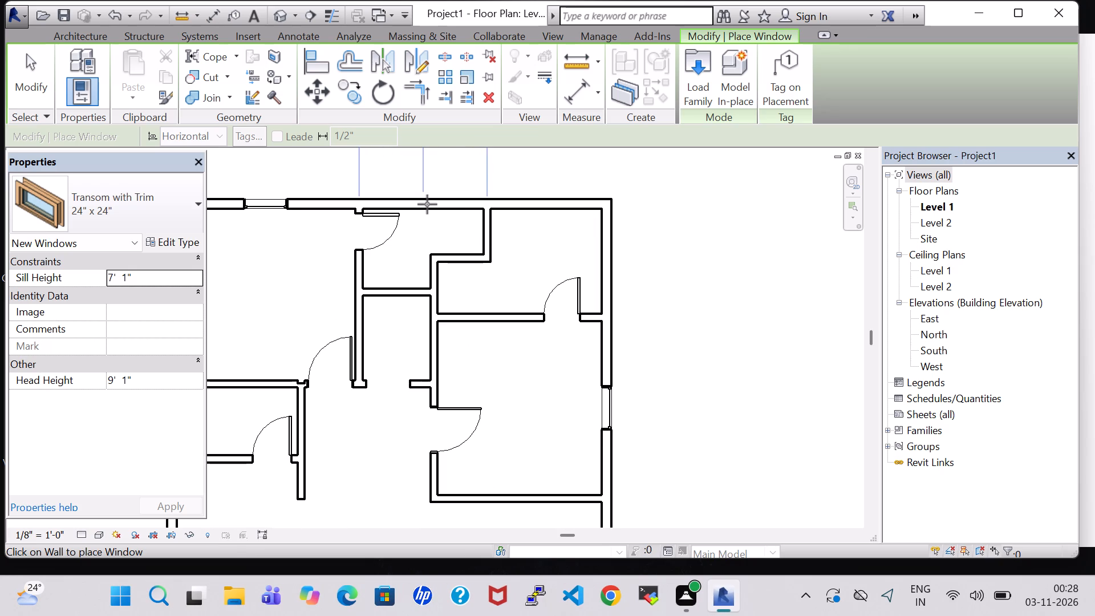
{"action": "left_click", "coordinate": [427, 204]}
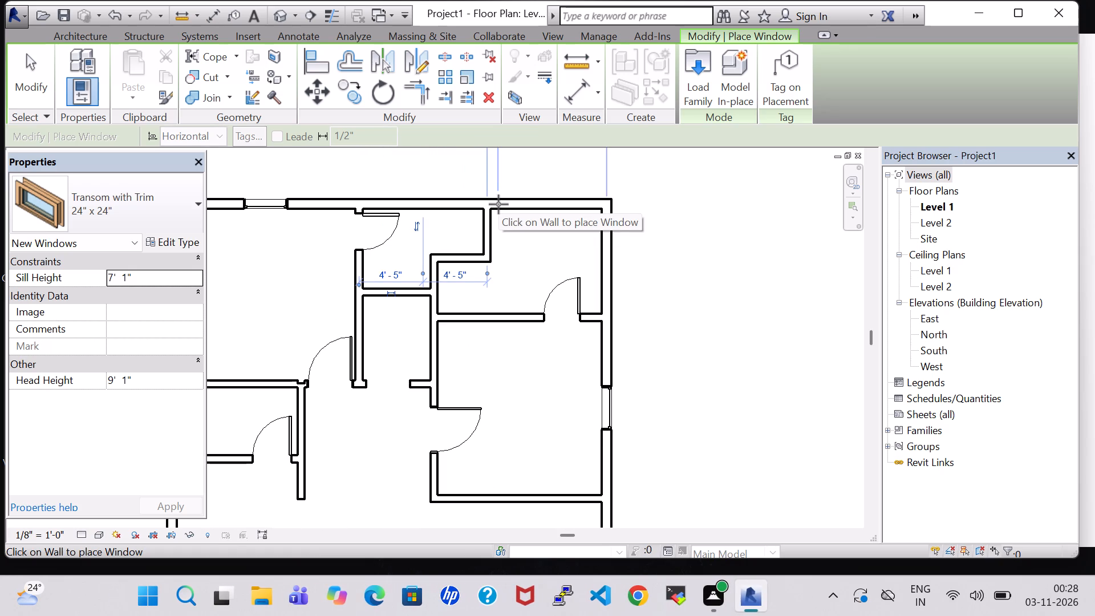
{"action": "left_click", "coordinate": [548, 204]}
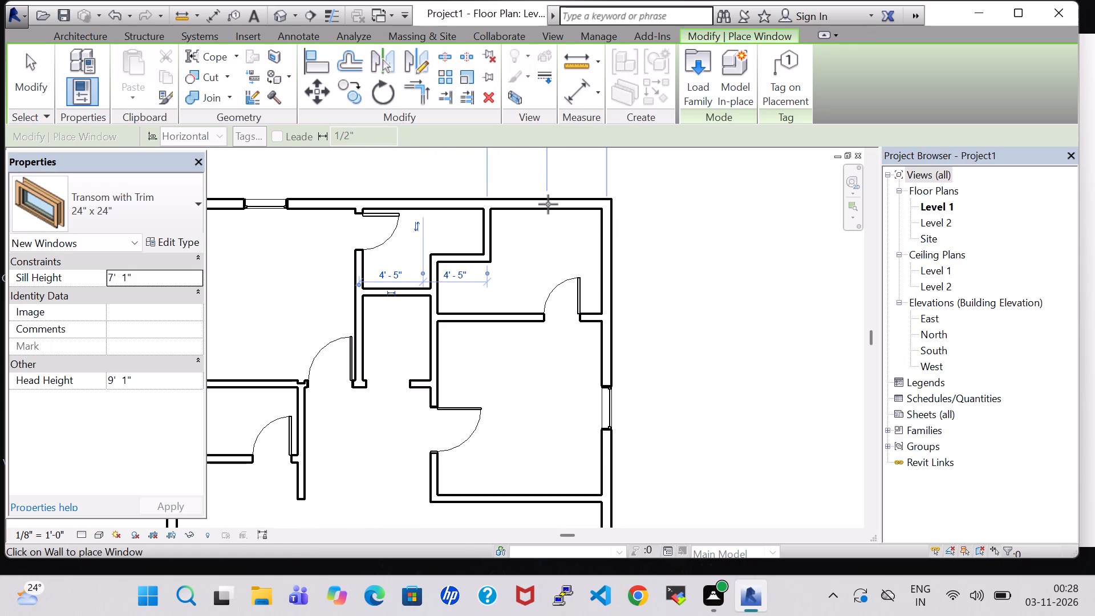
Place a 24" x 24" transom window on the bottom wall of the narrow lower-right room, centred 2'-7" from both side walls.
{"action": "scroll", "coordinate": [449, 355], "scroll_direction": "down", "scroll_amount": 4}
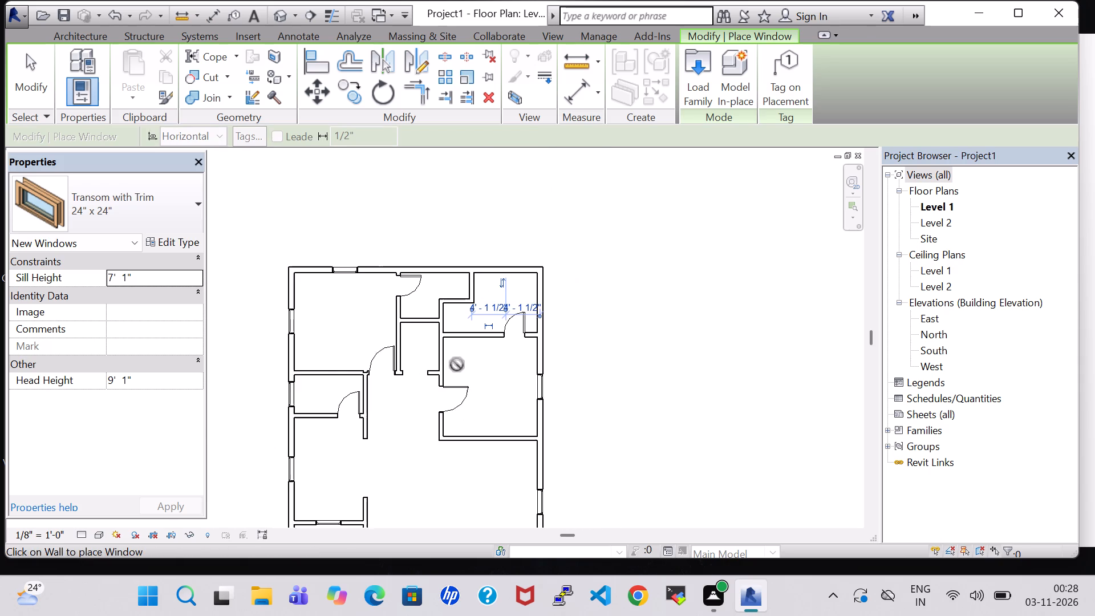
{"action": "middle_click_drag", "start_coordinate": [457, 364], "coordinate": [463, 266]}
{"action": "middle_click", "coordinate": [467, 236]}
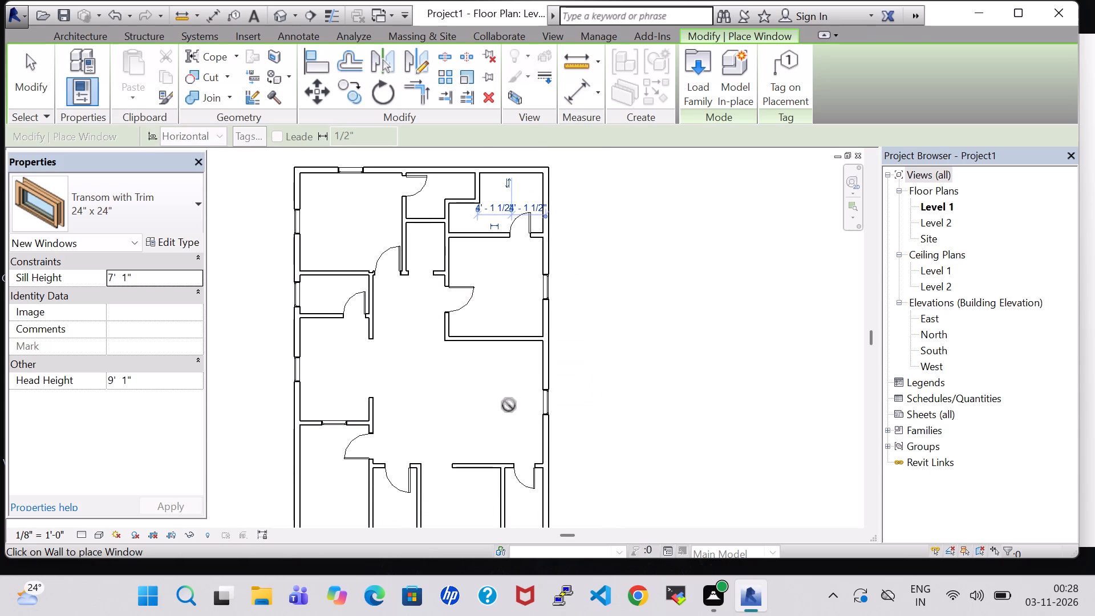
{"action": "middle_click_drag", "start_coordinate": [497, 413], "coordinate": [494, 311]}
{"action": "middle_click", "coordinate": [503, 239]}
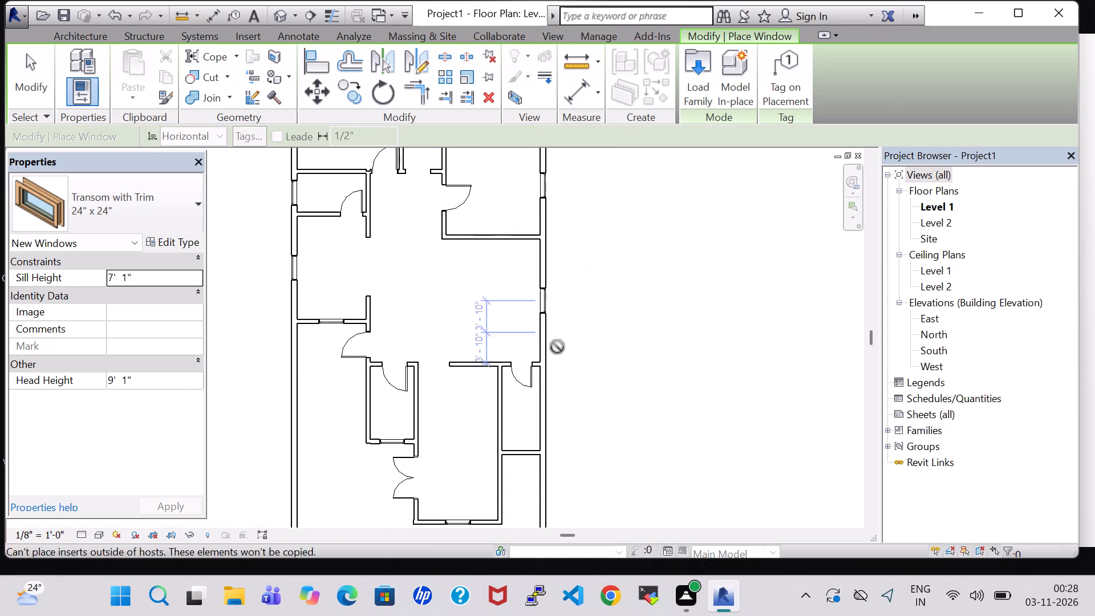
{"action": "scroll", "coordinate": [521, 453], "scroll_direction": "up", "scroll_amount": 6}
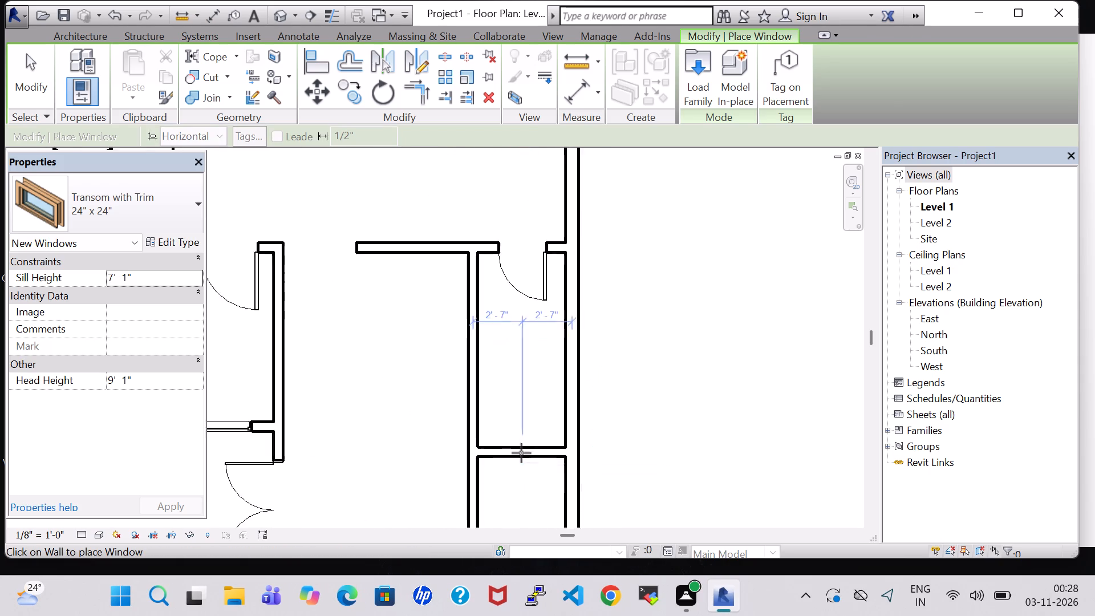
{"action": "scroll", "coordinate": [521, 453], "scroll_direction": "up", "scroll_amount": 3}
{"action": "left_click", "coordinate": [517, 451]}
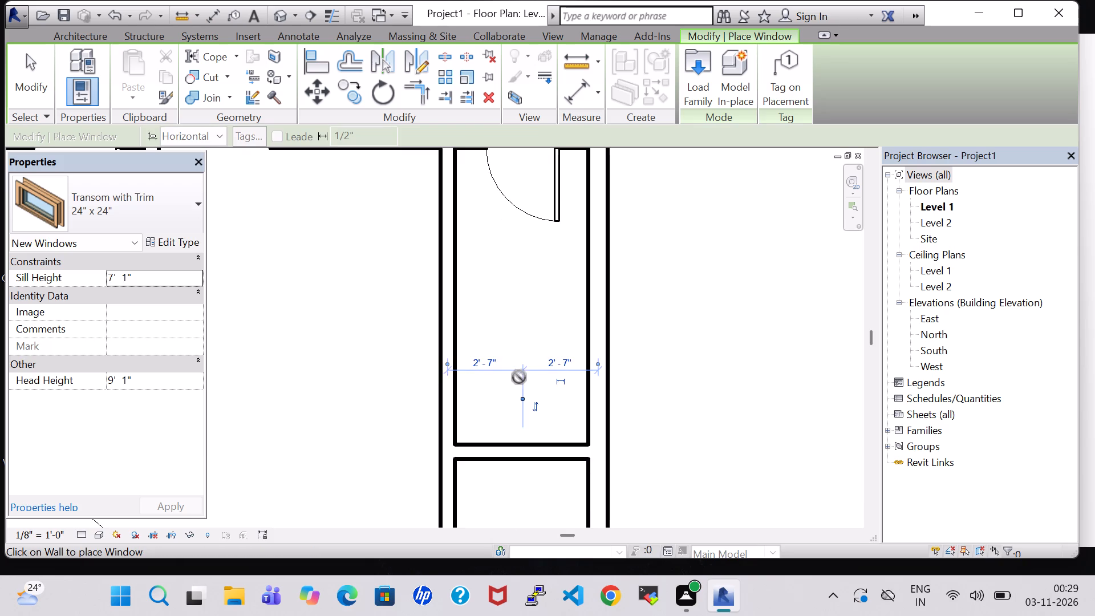
{"action": "scroll", "coordinate": [519, 376], "scroll_direction": "down", "scroll_amount": 7}
{"action": "middle_click_drag", "start_coordinate": [519, 376], "coordinate": [530, 285]}
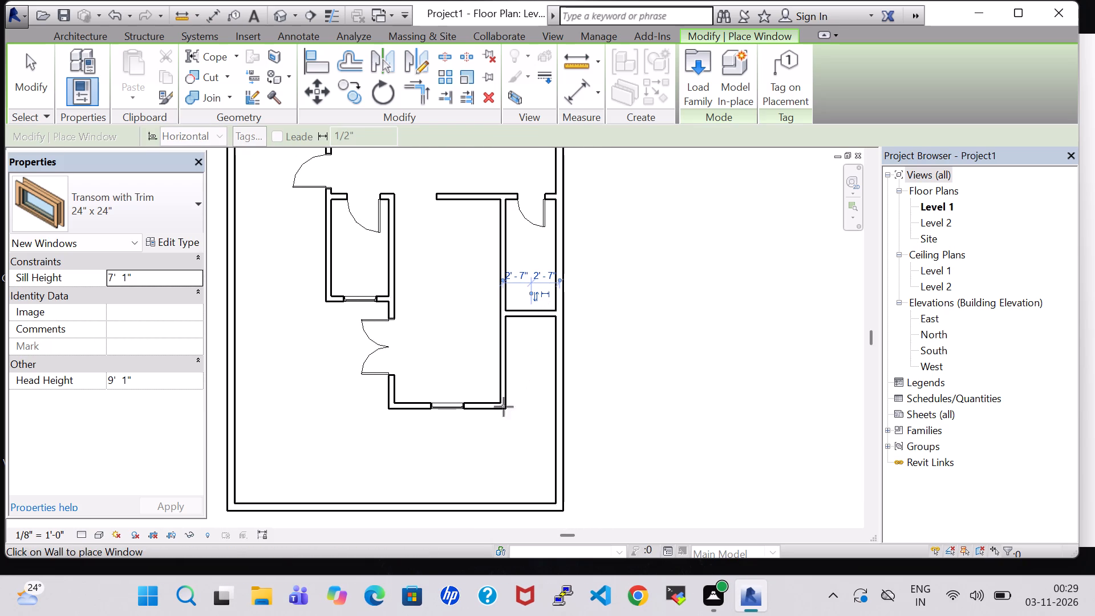
{"action": "scroll", "coordinate": [305, 355], "scroll_direction": "down", "scroll_amount": 2}
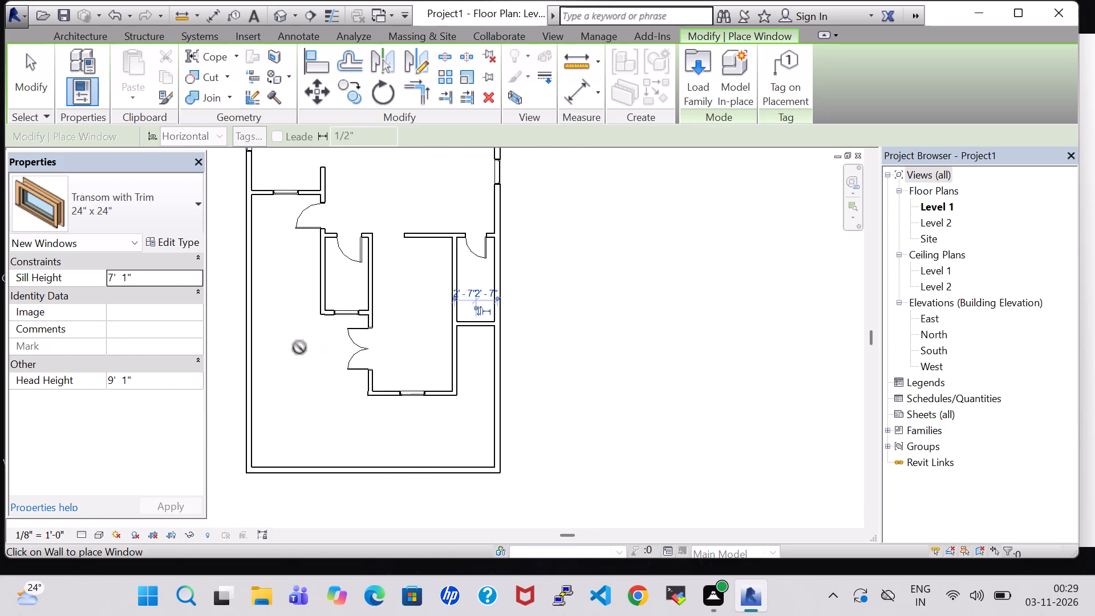
{"action": "middle_click", "coordinate": [299, 347]}
{"action": "middle_click_drag", "start_coordinate": [299, 347], "coordinate": [361, 388]}
{"action": "scroll", "coordinate": [424, 348], "scroll_direction": "up", "scroll_amount": 8}
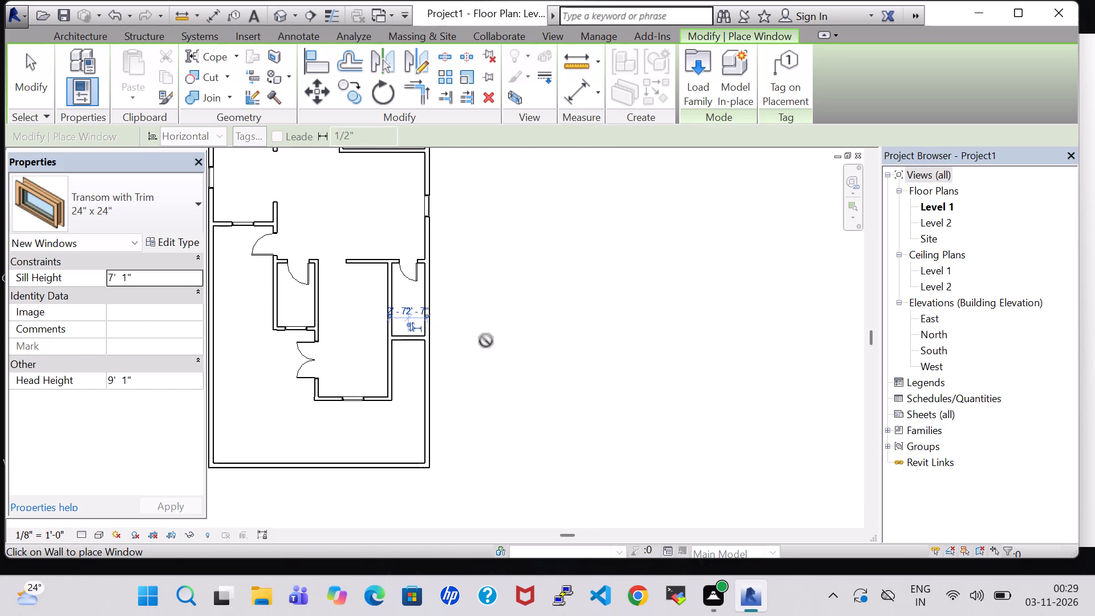
{"action": "key", "text": "Escape"}
{"action": "key", "text": "Escape"}
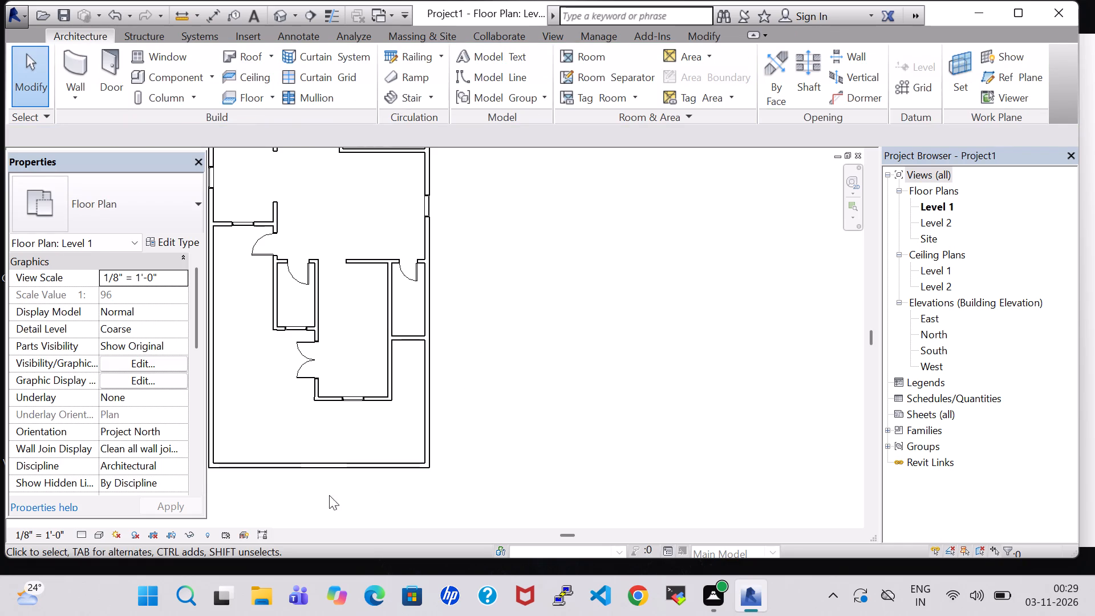
Open the default 3D view of the house and change its visual style to show coloured surfaces.
{"action": "scroll", "coordinate": [301, 437], "scroll_direction": "down", "scroll_amount": 3}
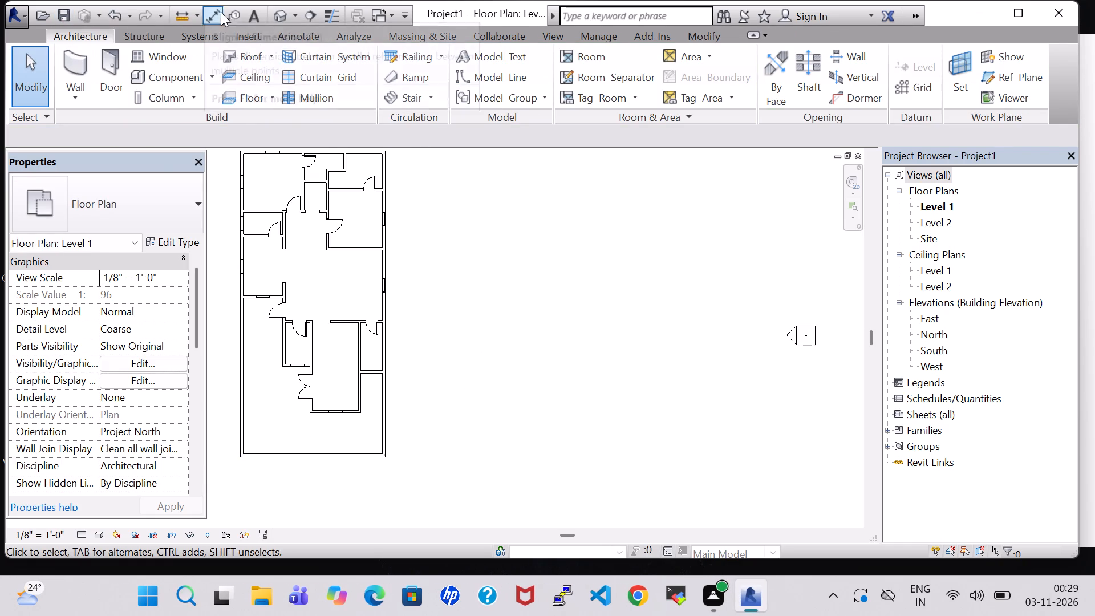
{"action": "double_click", "coordinate": [274, 15]}
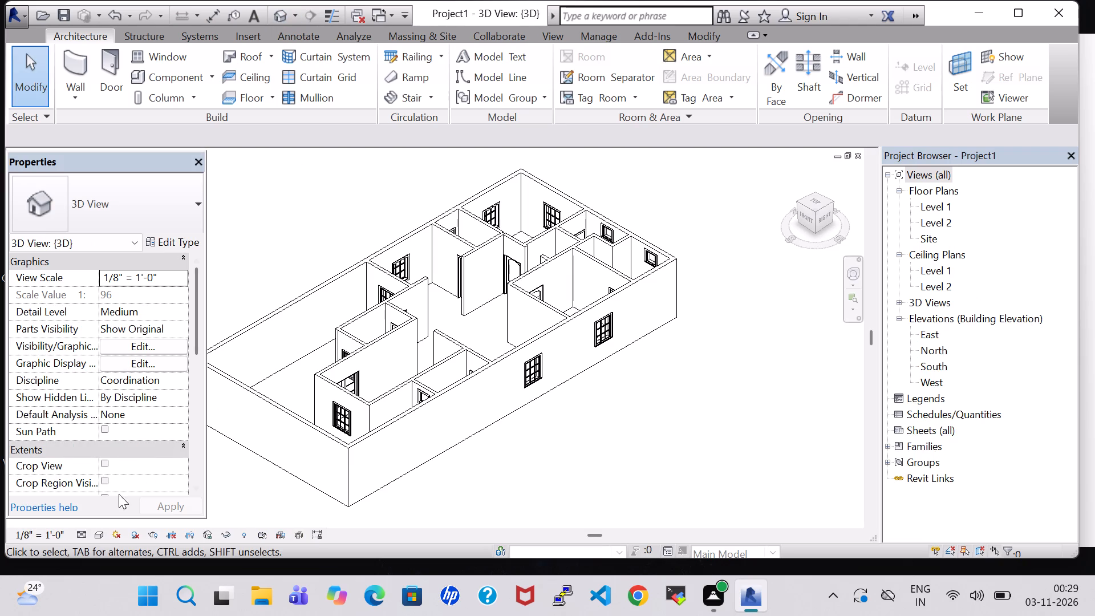
{"action": "left_click", "coordinate": [99, 532]}
{"action": "double_click", "coordinate": [132, 502]}
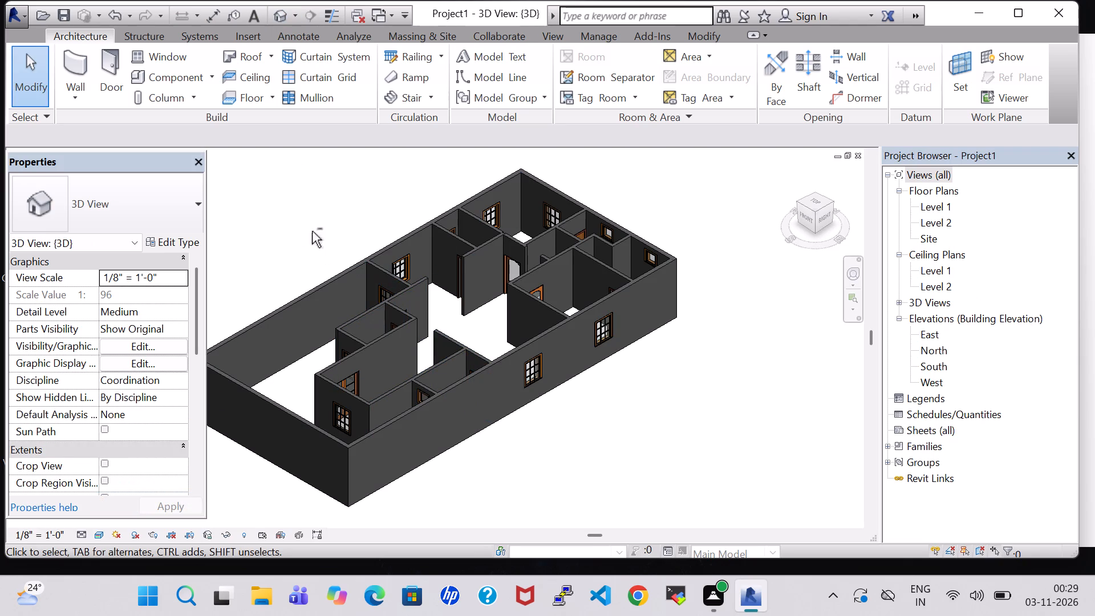
Examine the room layout, doors and windows of the house from the front and from above in 3D.
{"action": "middle_click_drag", "start_coordinate": [324, 245], "coordinate": [334, 249]}
{"action": "middle_click_drag", "start_coordinate": [341, 252], "coordinate": [429, 274], "text": "shift"}
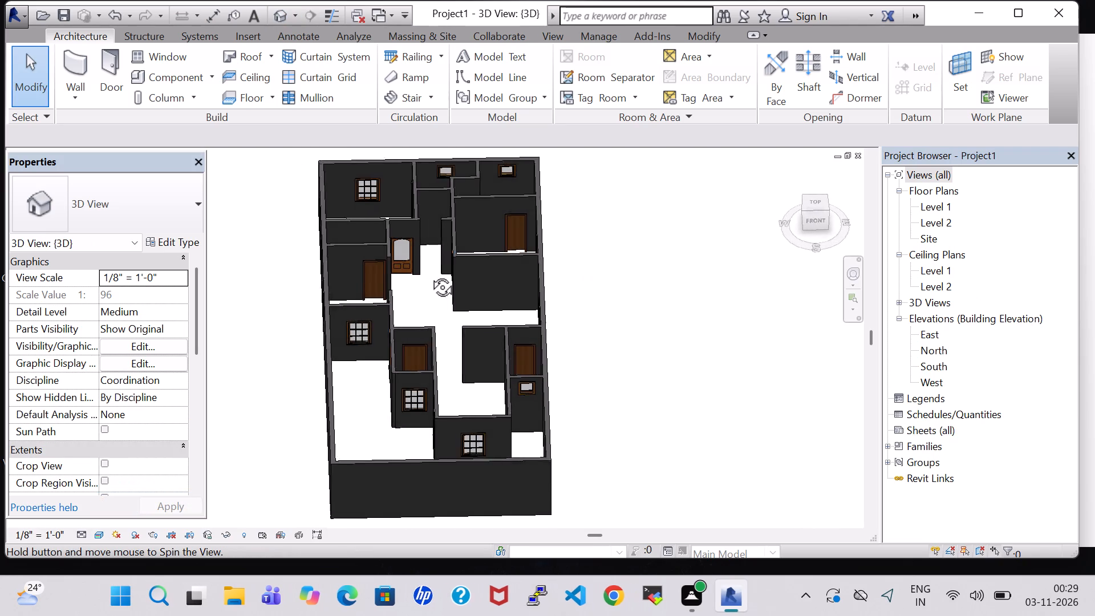
{"action": "middle_click_drag", "start_coordinate": [429, 274], "coordinate": [421, 238], "text": "shift"}
{"action": "middle_click", "coordinate": [427, 231], "text": "shift"}
{"action": "scroll", "coordinate": [432, 227], "scroll_direction": "up", "scroll_amount": 3}
{"action": "middle_click_drag", "start_coordinate": [428, 282], "coordinate": [448, 258], "text": "shift"}
{"action": "scroll", "coordinate": [427, 282], "scroll_direction": "up", "scroll_amount": 1, "text": "shift"}
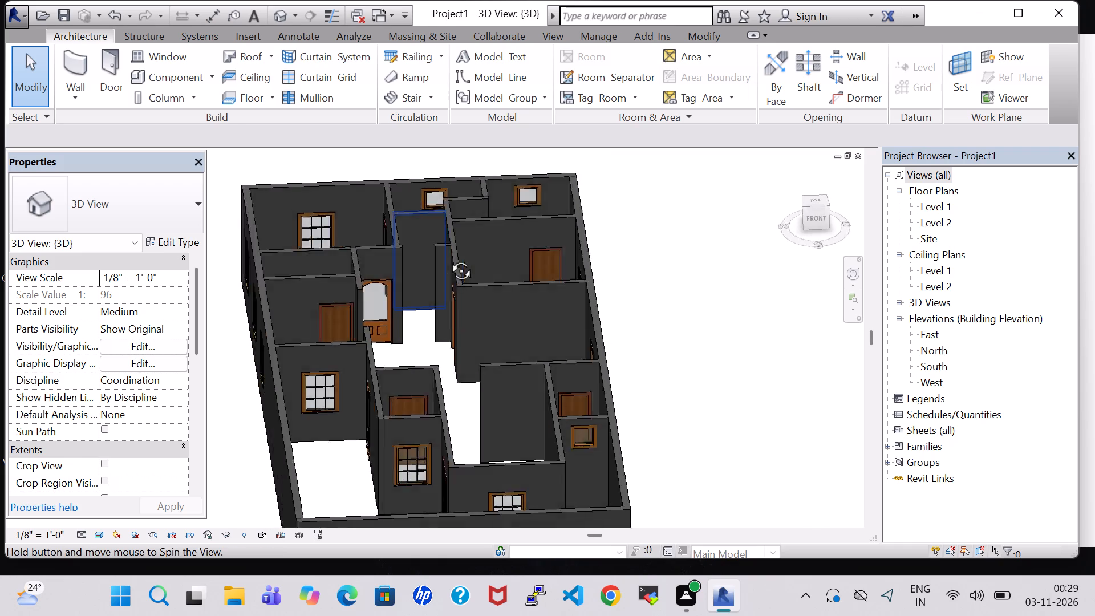
{"action": "middle_click_drag", "start_coordinate": [448, 258], "coordinate": [433, 250], "text": "shift"}
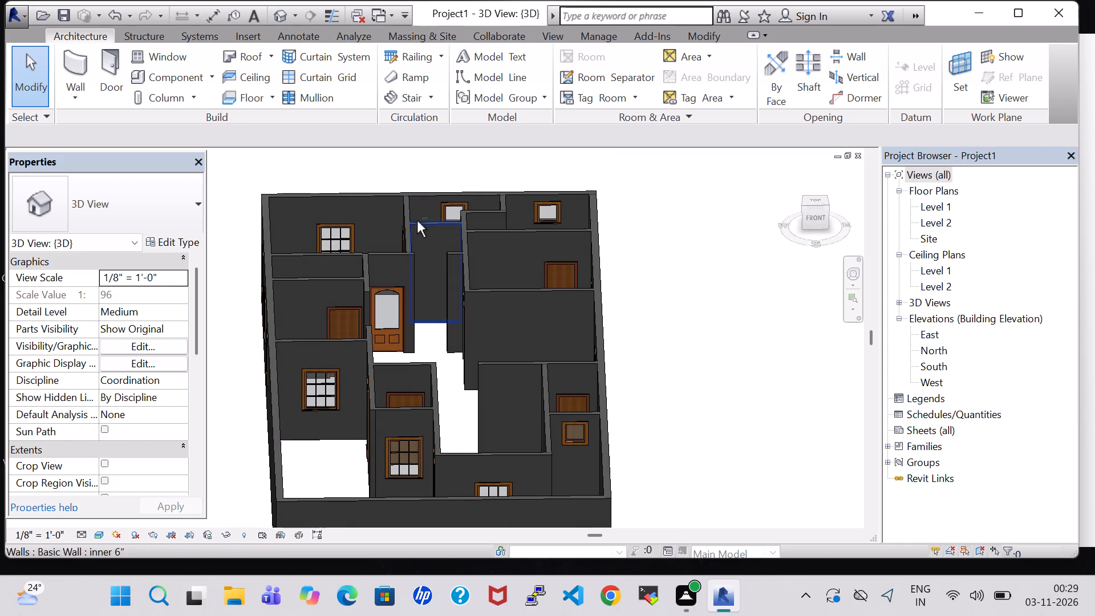
{"action": "scroll", "coordinate": [648, 267], "scroll_direction": "down", "scroll_amount": 5}
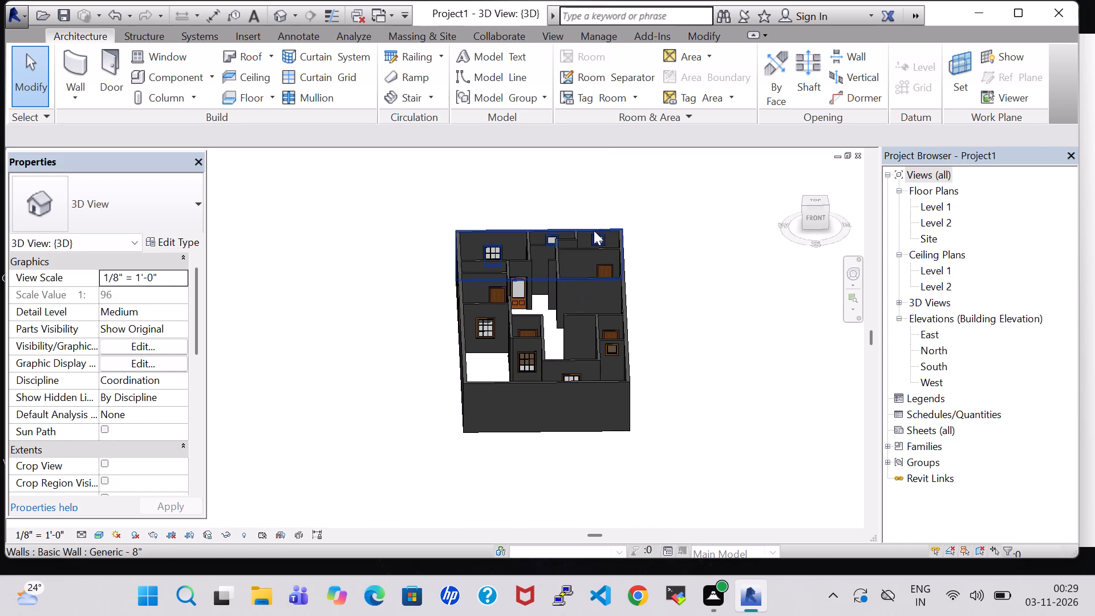
{"action": "left_click", "coordinate": [811, 219]}
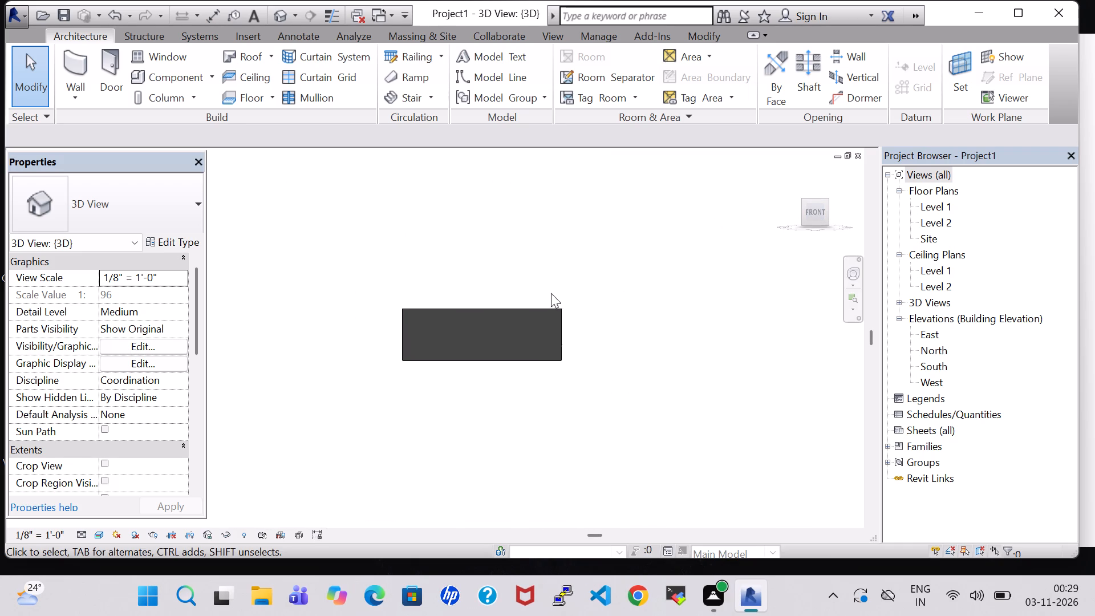
{"action": "middle_click_drag", "start_coordinate": [443, 264], "coordinate": [437, 410], "text": "shift"}
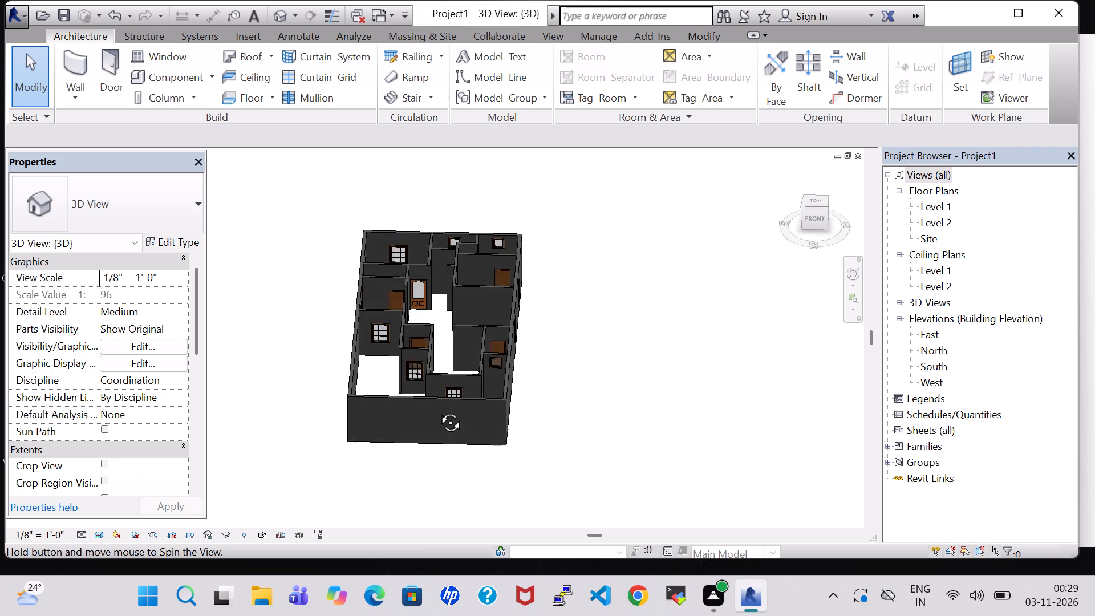
{"action": "middle_click_drag", "start_coordinate": [437, 410], "coordinate": [436, 441], "text": "shift"}
{"action": "middle_click", "coordinate": [446, 440], "text": "shift"}
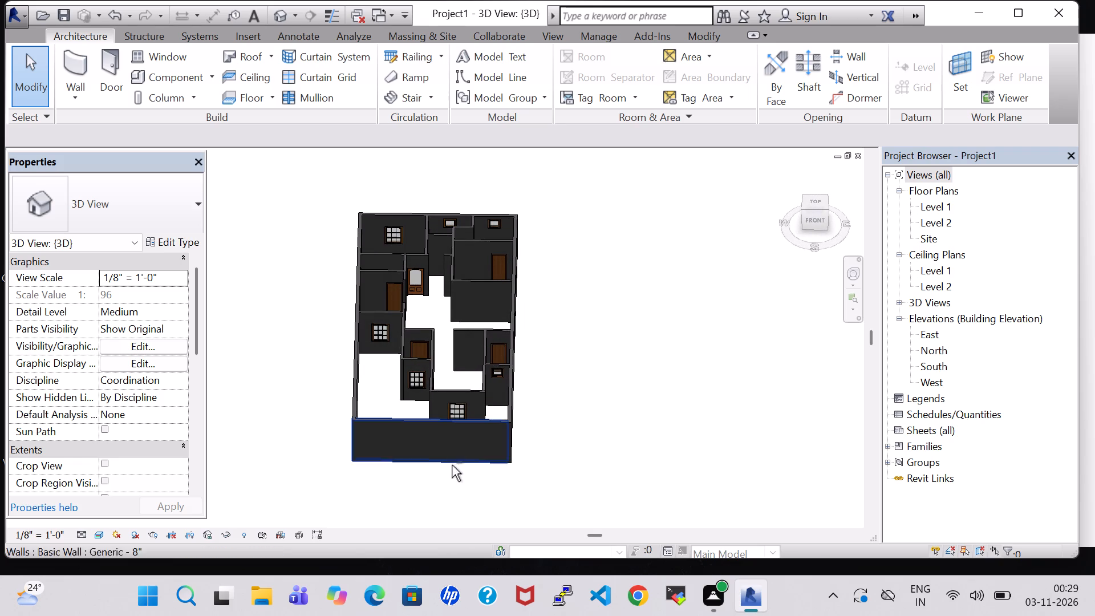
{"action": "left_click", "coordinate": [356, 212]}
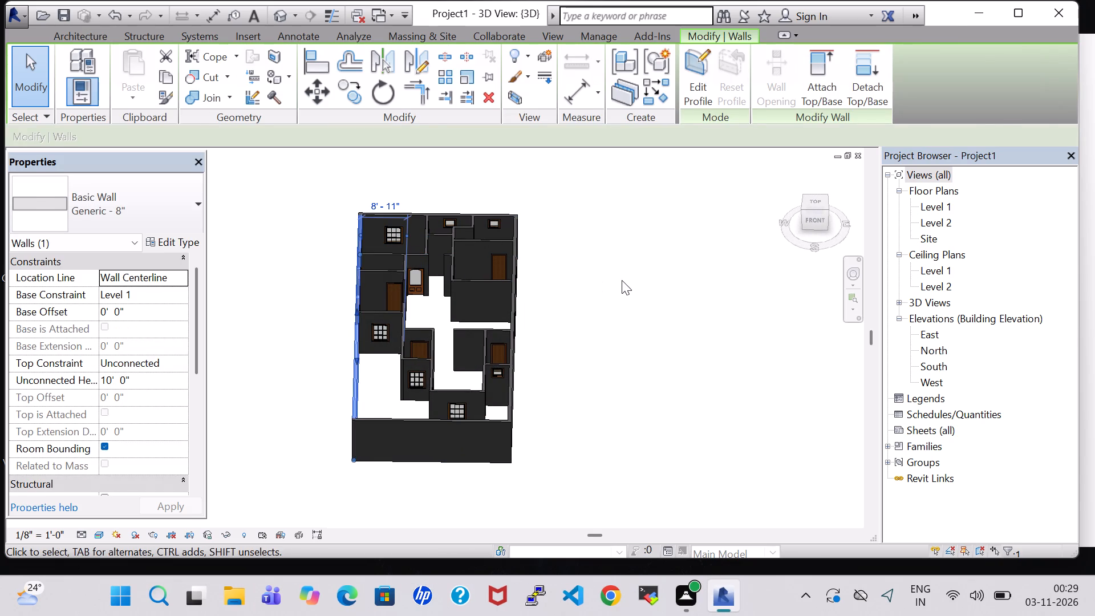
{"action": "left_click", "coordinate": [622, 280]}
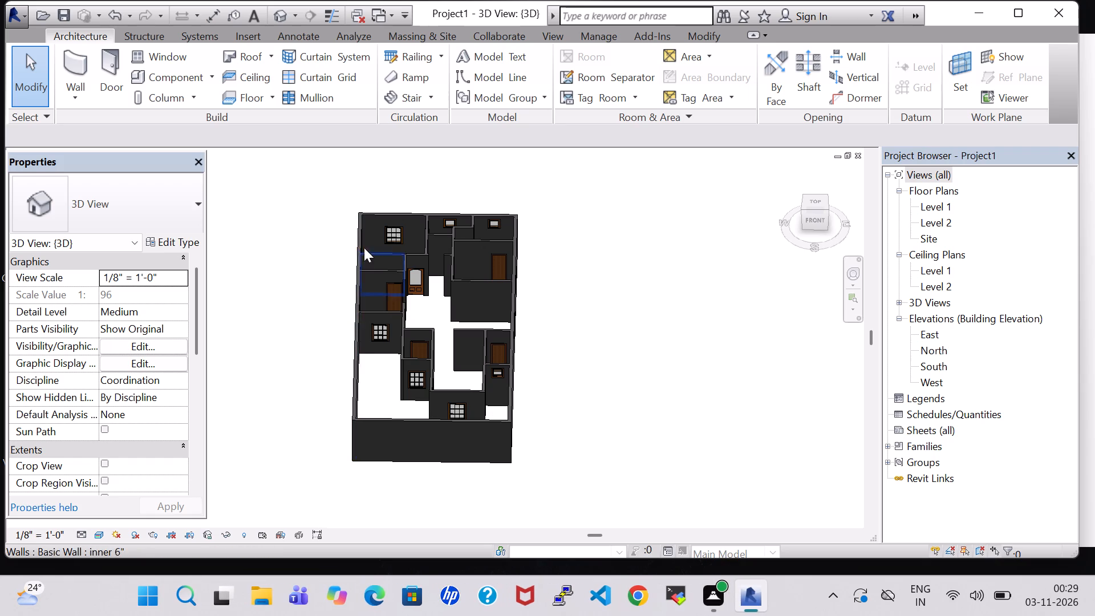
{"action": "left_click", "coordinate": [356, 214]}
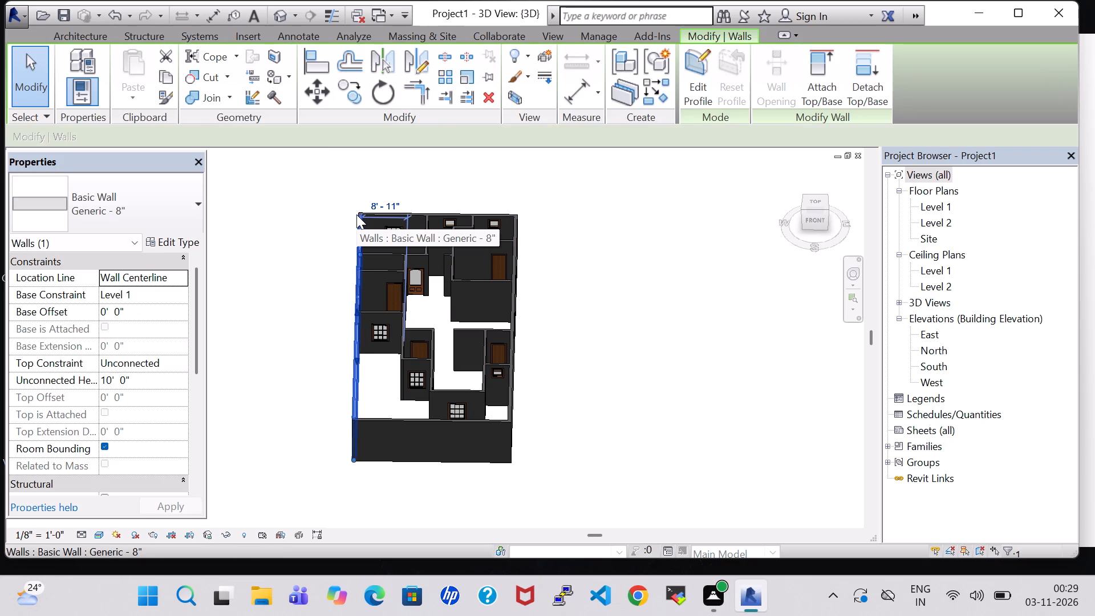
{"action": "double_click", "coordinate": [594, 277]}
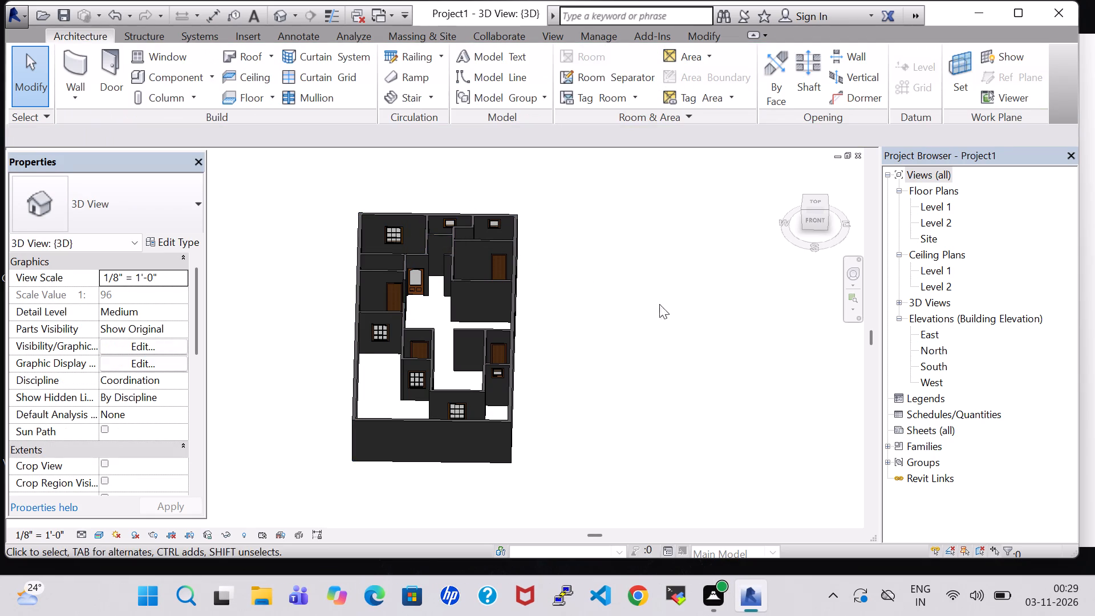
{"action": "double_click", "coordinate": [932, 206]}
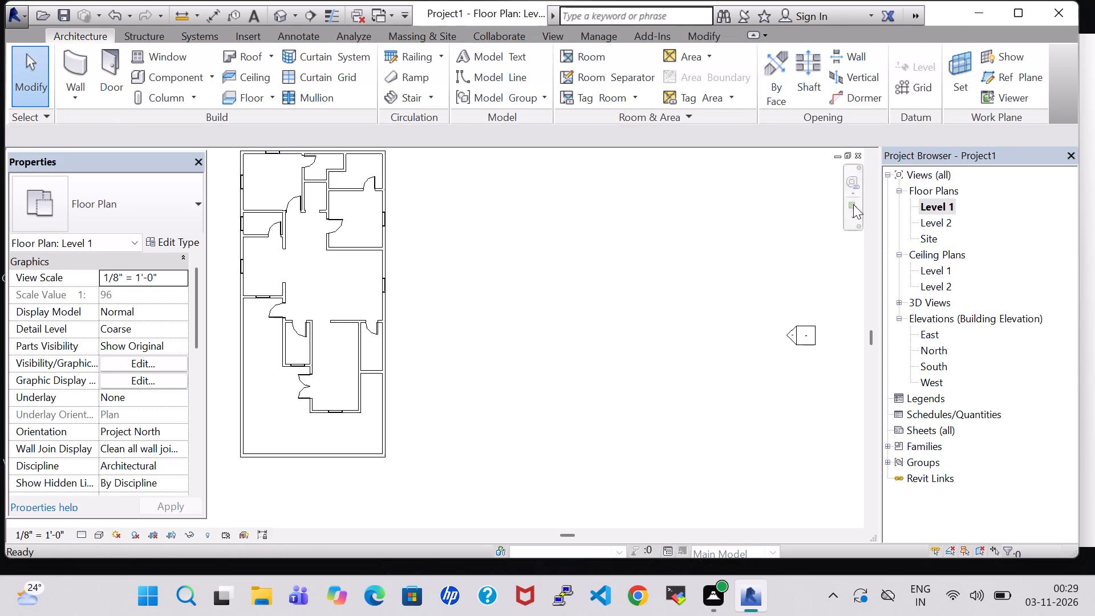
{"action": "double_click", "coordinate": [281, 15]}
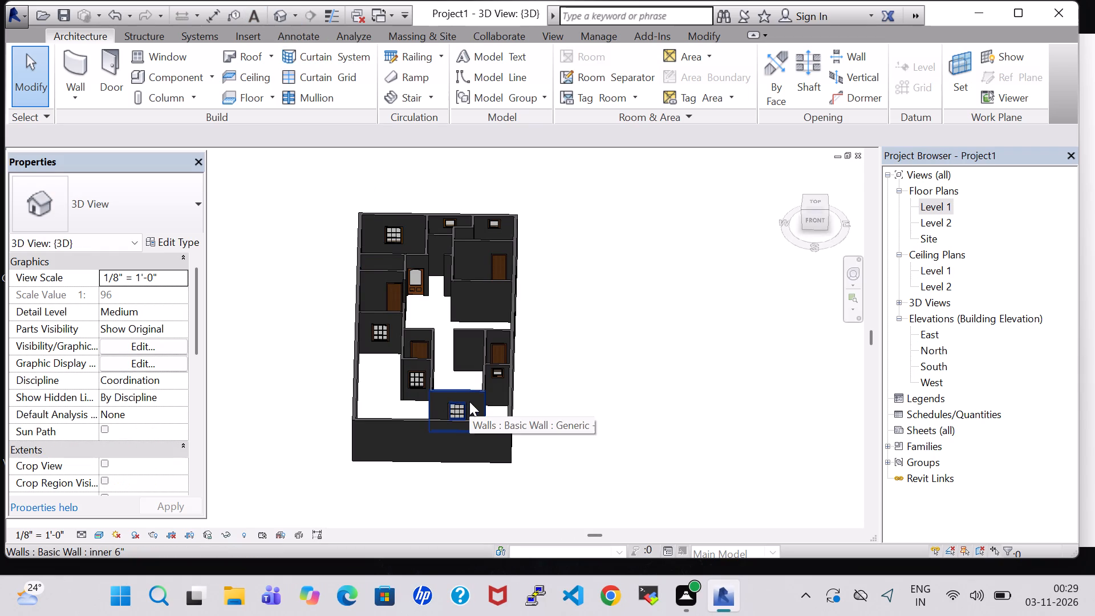
Examine the exterior walls and their windows in 3D from the right, rear and left sides of the house.
{"action": "middle_click", "coordinate": [578, 375], "text": "shift"}
{"action": "middle_click_drag", "start_coordinate": [528, 351], "coordinate": [505, 375], "text": "shift"}
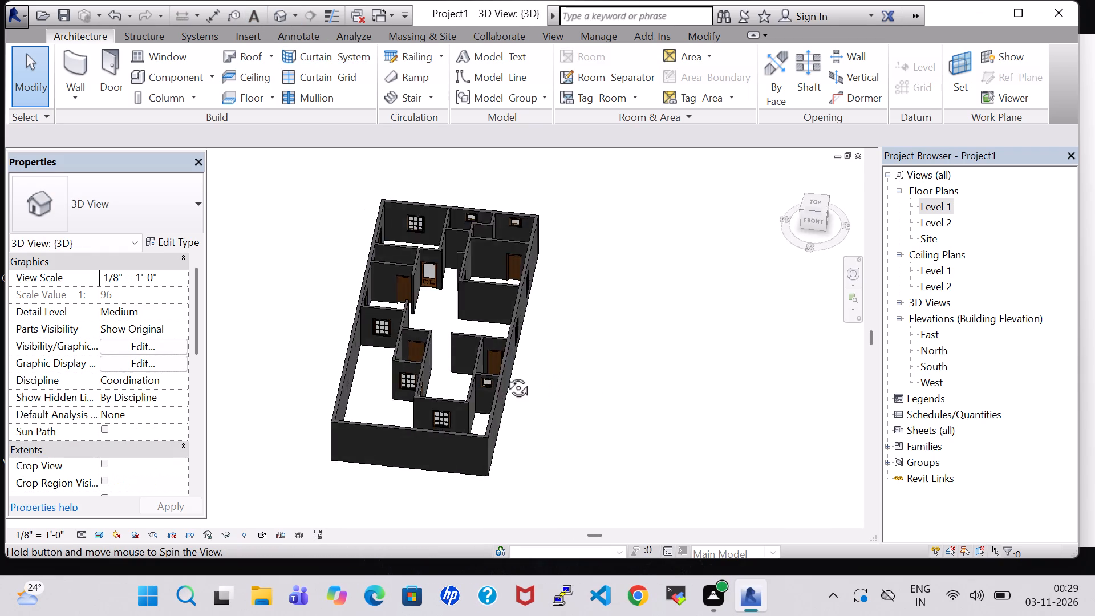
{"action": "middle_click_drag", "start_coordinate": [505, 375], "coordinate": [417, 406], "text": "shift"}
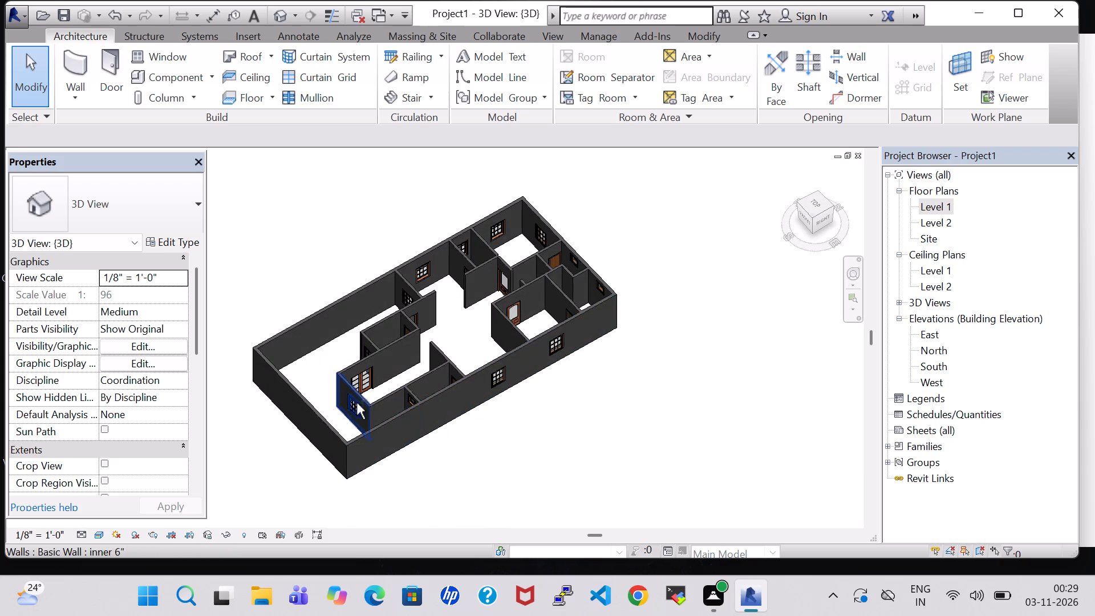
{"action": "middle_click_drag", "start_coordinate": [490, 392], "coordinate": [368, 427], "text": "shift"}
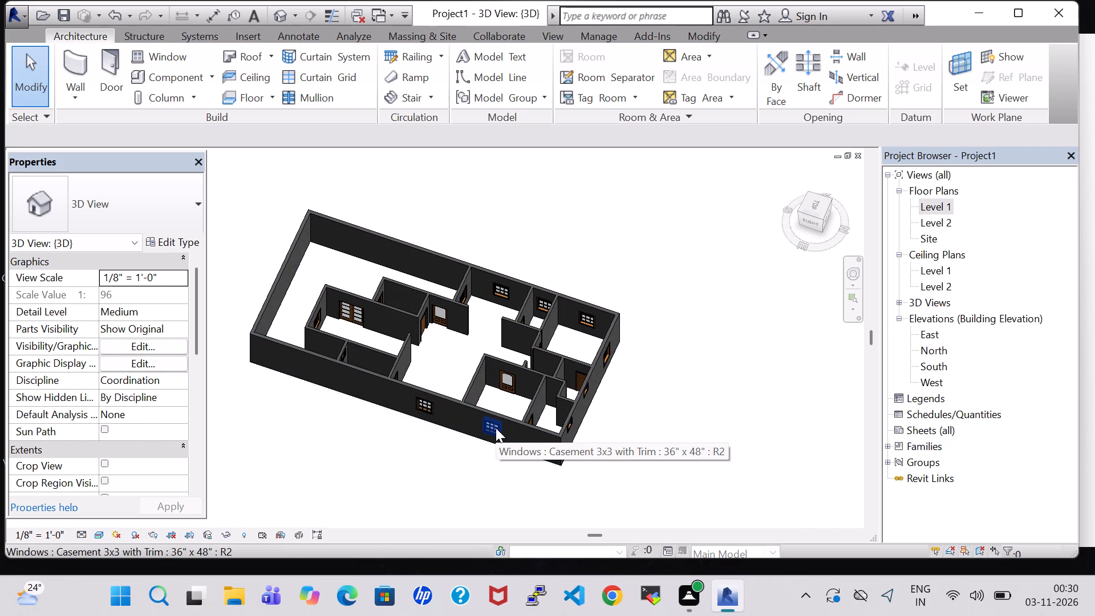
{"action": "middle_click_drag", "start_coordinate": [587, 428], "coordinate": [515, 441], "text": "shift"}
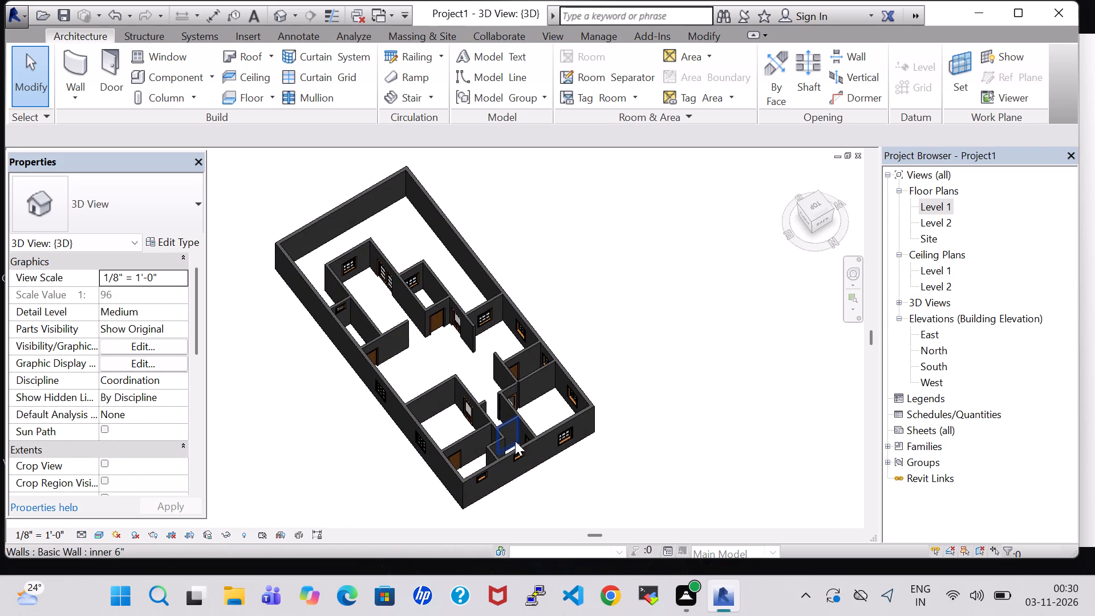
{"action": "middle_click_drag", "start_coordinate": [648, 437], "coordinate": [431, 410], "text": "shift"}
{"action": "scroll", "coordinate": [530, 463], "scroll_direction": "up", "scroll_amount": 1, "text": "shift"}
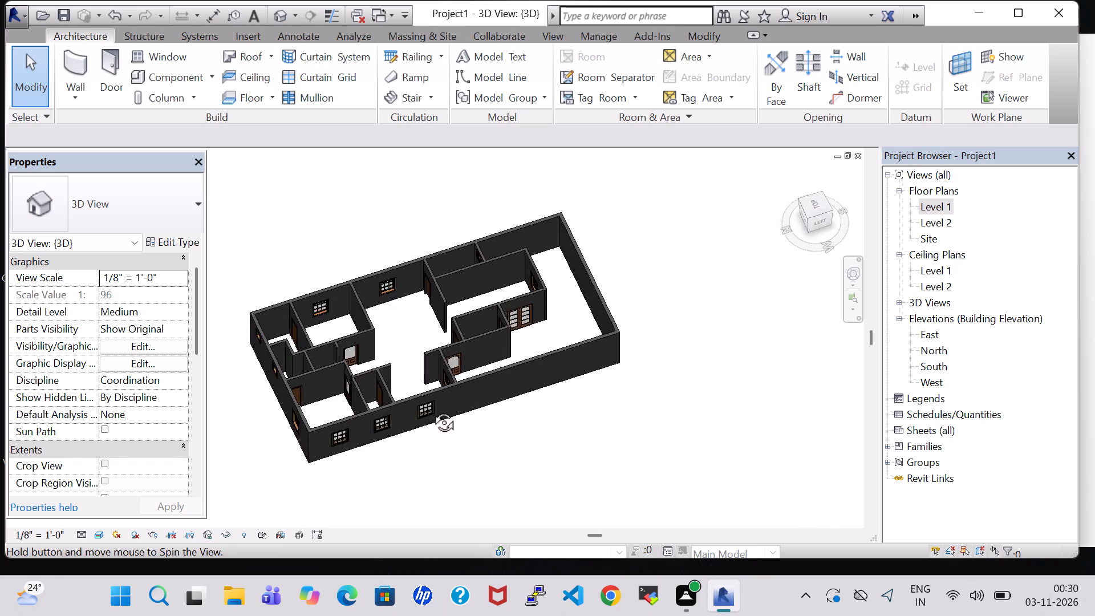
{"action": "middle_click_drag", "start_coordinate": [431, 410], "coordinate": [407, 402], "text": "shift"}
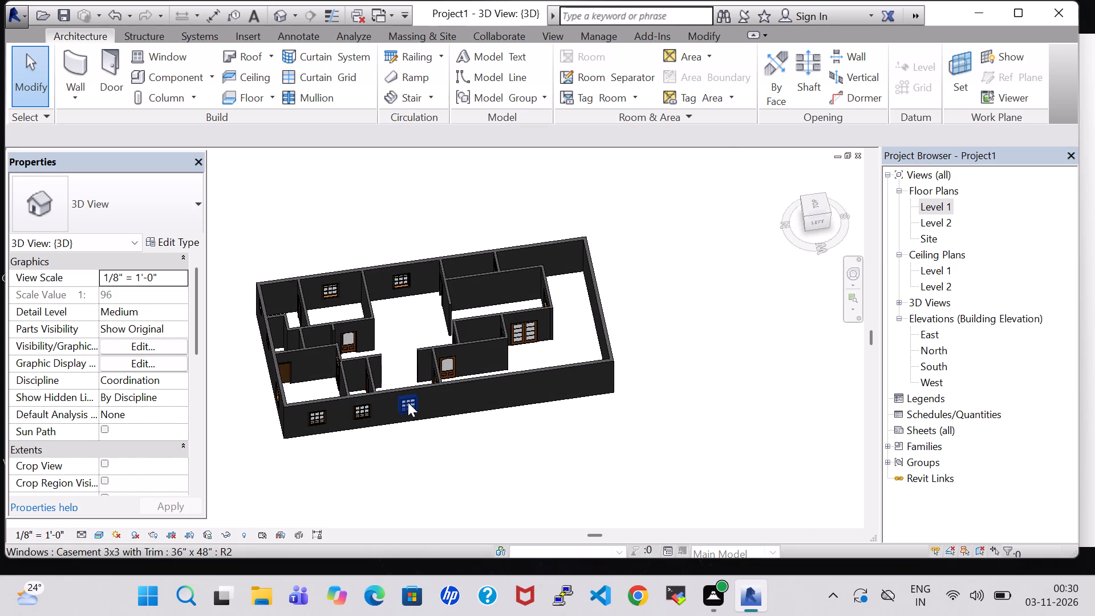
{"action": "scroll", "coordinate": [408, 402], "scroll_direction": "up", "scroll_amount": 5}
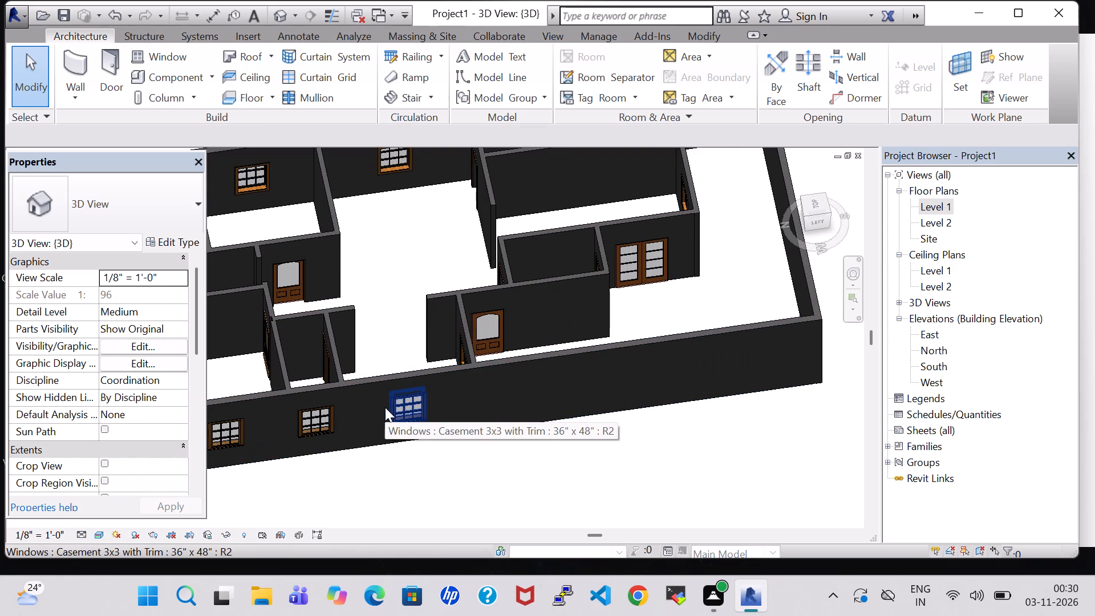
Change the middle casement window on the left exterior wall, serving the small room, to the Fixed 24" x 48" type.
{"action": "left_click", "coordinate": [323, 414]}
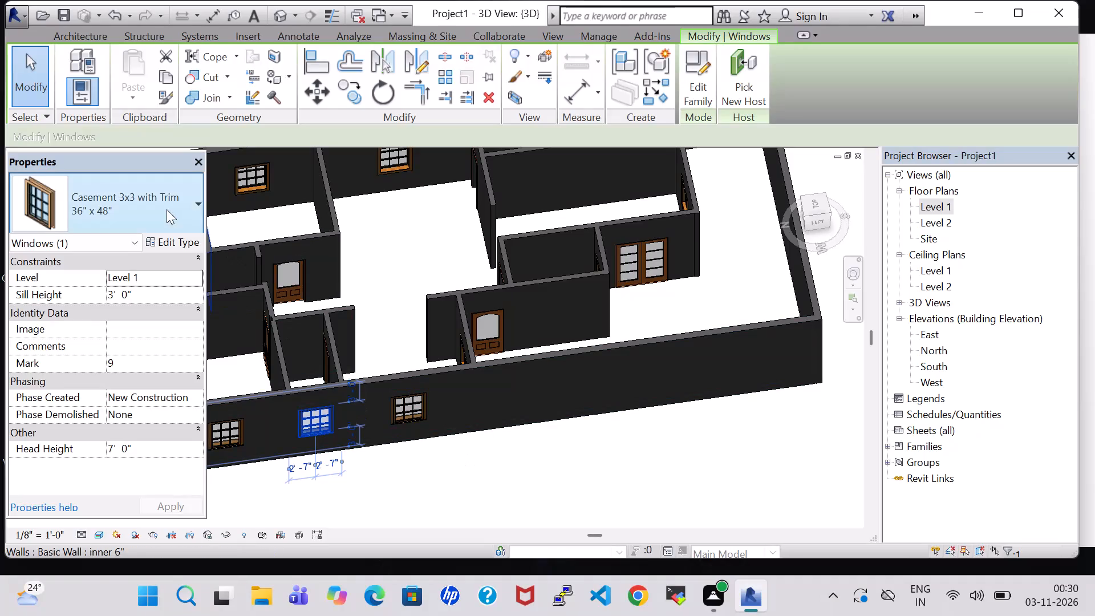
{"action": "left_click", "coordinate": [128, 208]}
{"action": "left_click", "coordinate": [96, 422]}
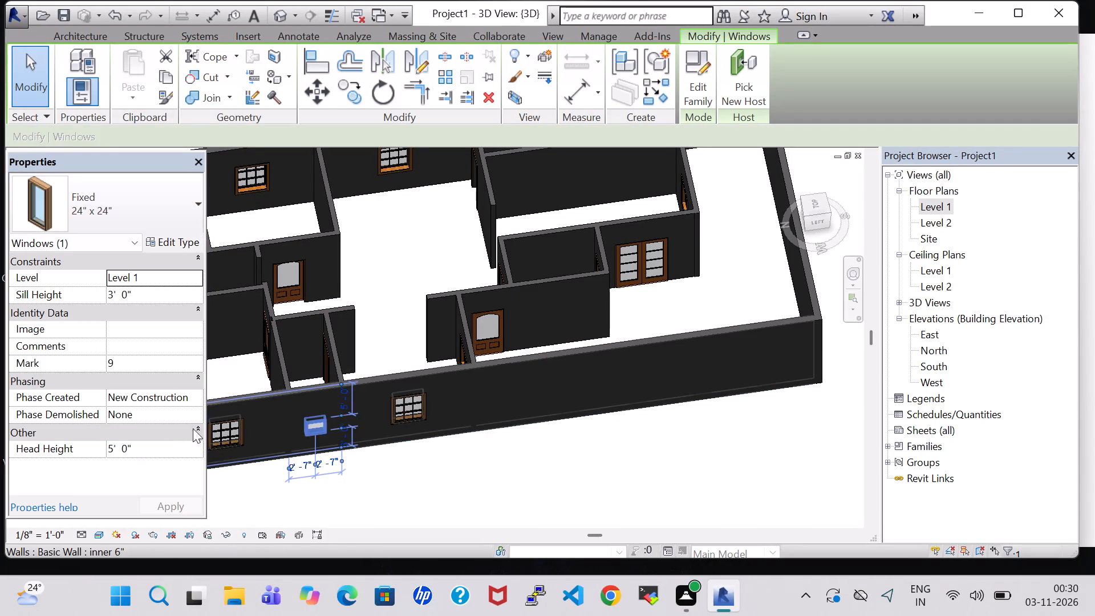
{"action": "left_click", "coordinate": [113, 214]}
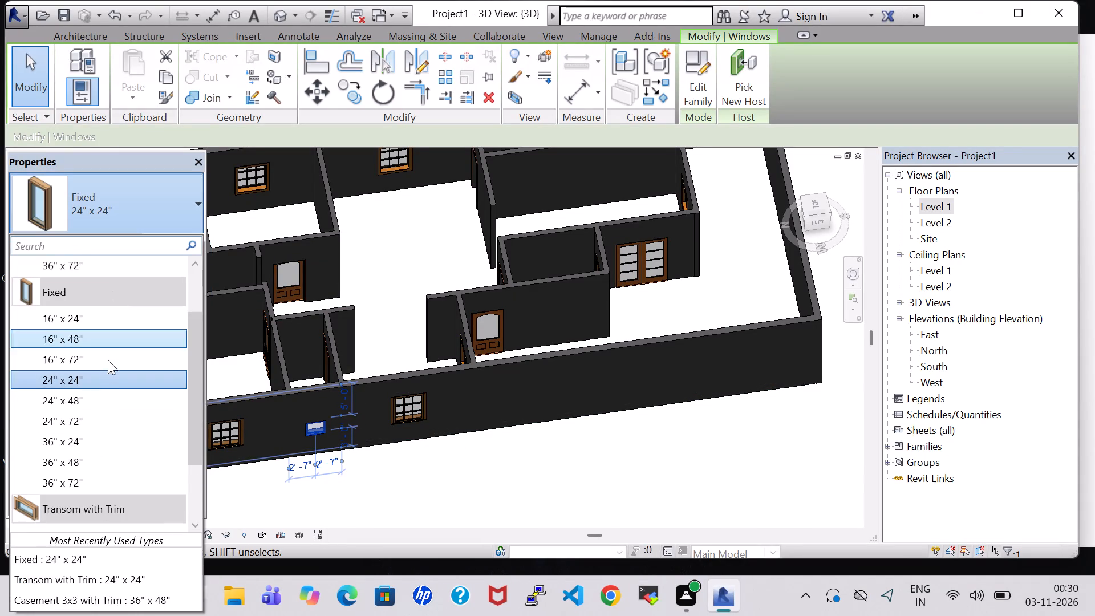
{"action": "left_click", "coordinate": [111, 413]}
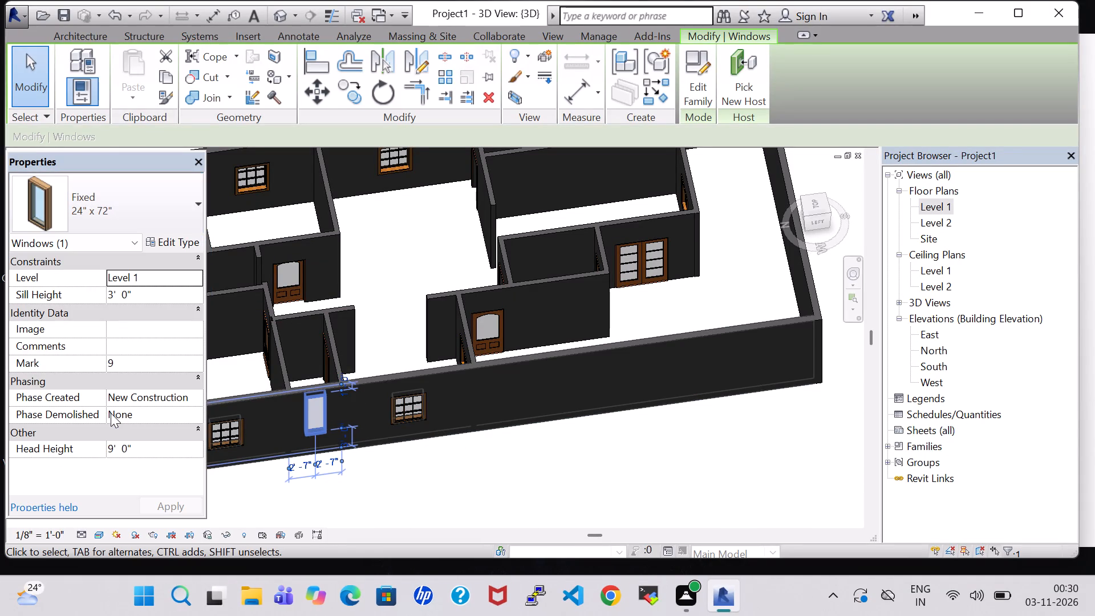
{"action": "double_click", "coordinate": [116, 190]}
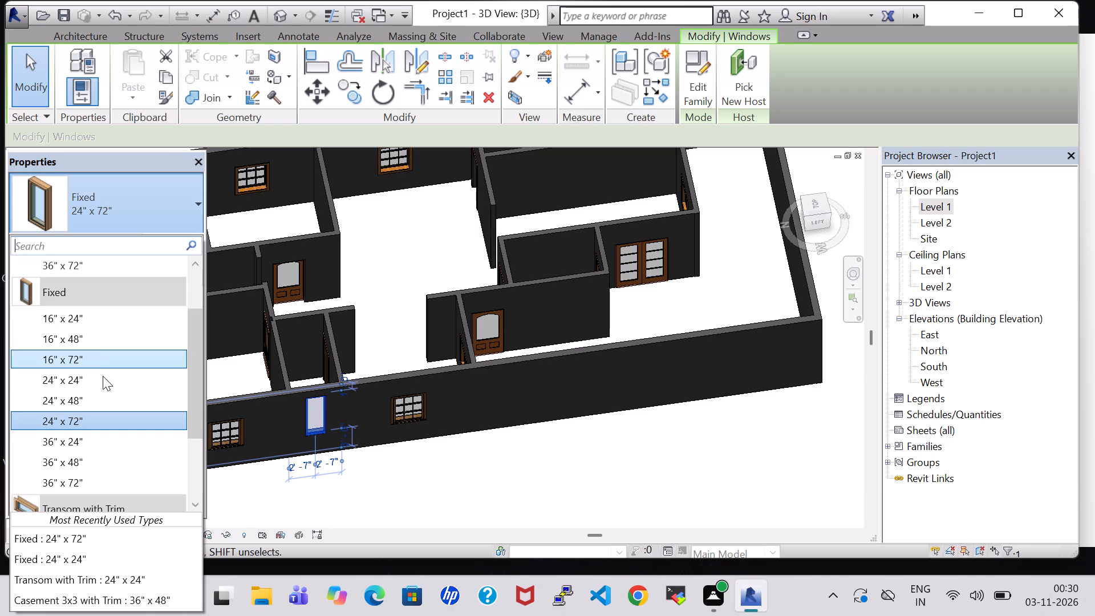
{"action": "left_click", "coordinate": [106, 396]}
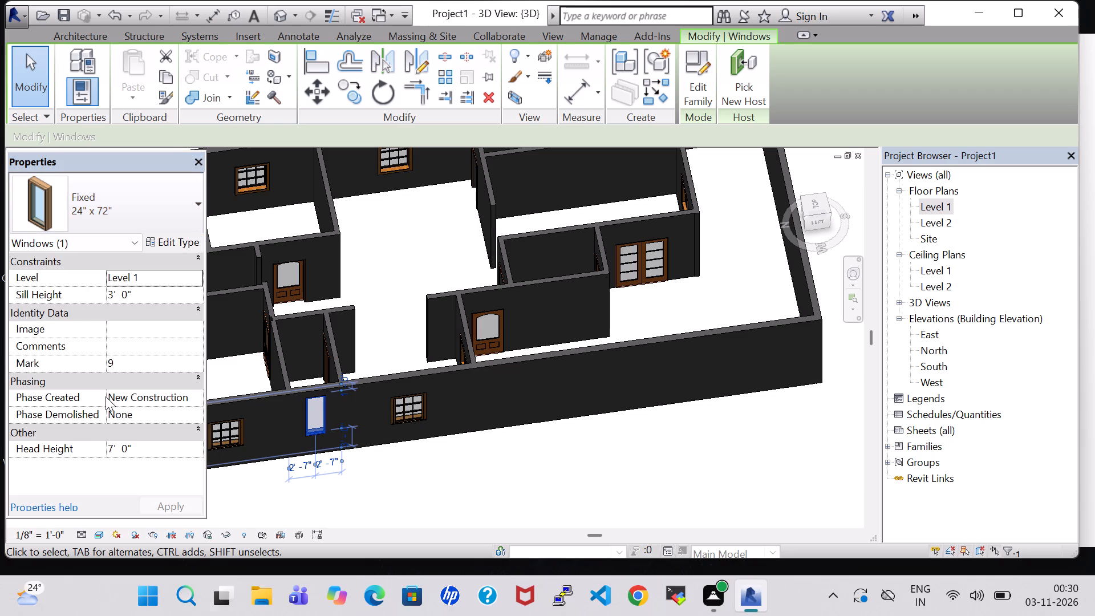
{"action": "left_click", "coordinate": [510, 471]}
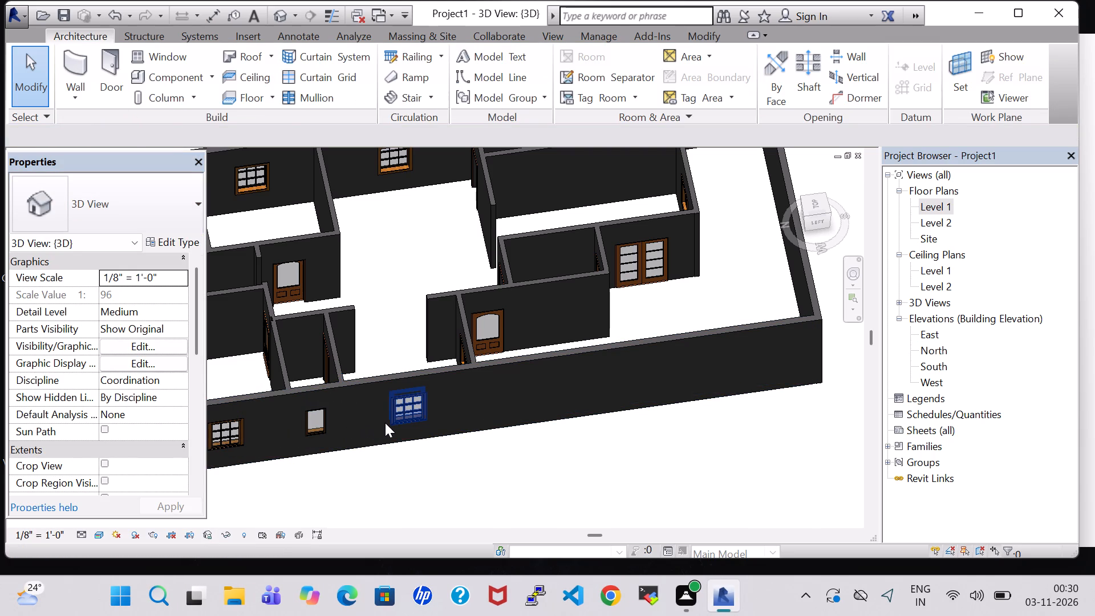
Inspect the fixed window on the left exterior wall up close and view the whole house from the front and top.
{"action": "scroll", "coordinate": [299, 410], "scroll_direction": "up", "scroll_amount": 7}
{"action": "scroll", "coordinate": [299, 410], "scroll_direction": "down", "scroll_amount": 1}
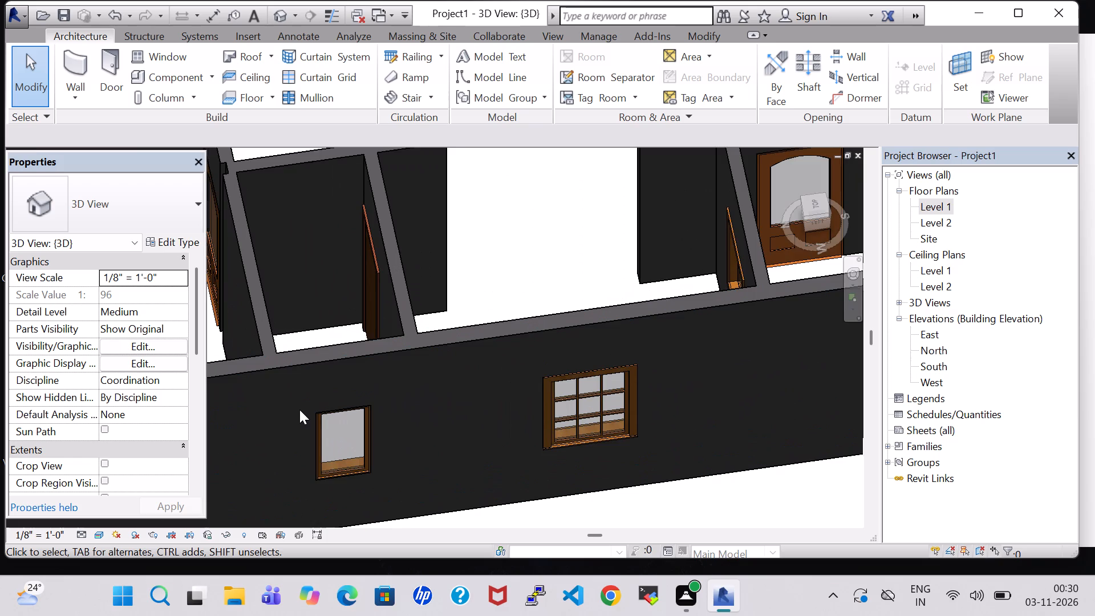
{"action": "scroll", "coordinate": [299, 410], "scroll_direction": "down", "scroll_amount": 6}
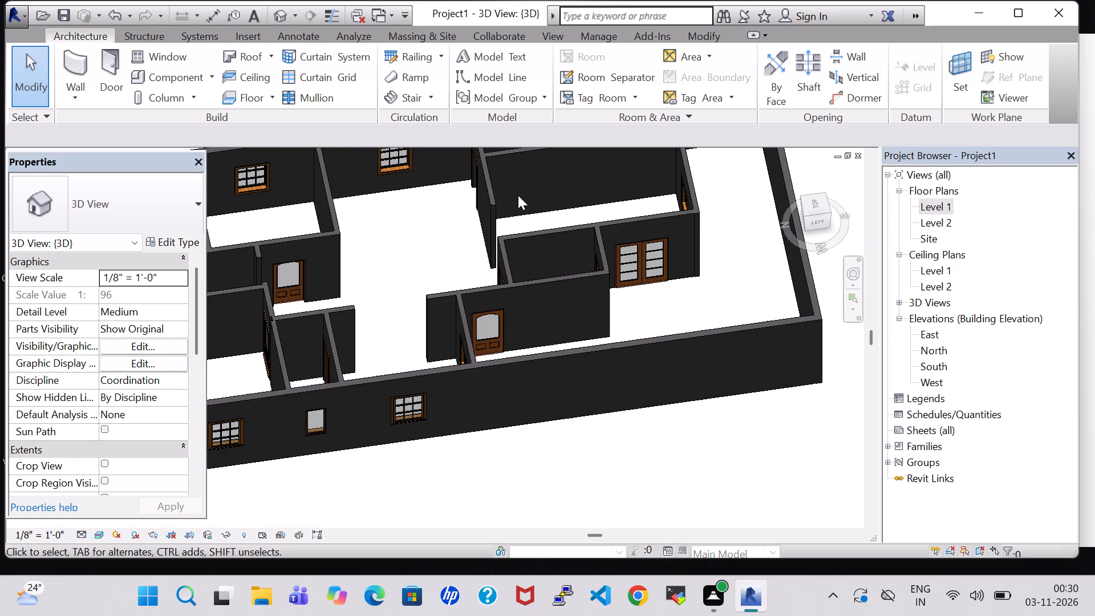
{"action": "scroll", "coordinate": [496, 201], "scroll_direction": "down", "scroll_amount": 3}
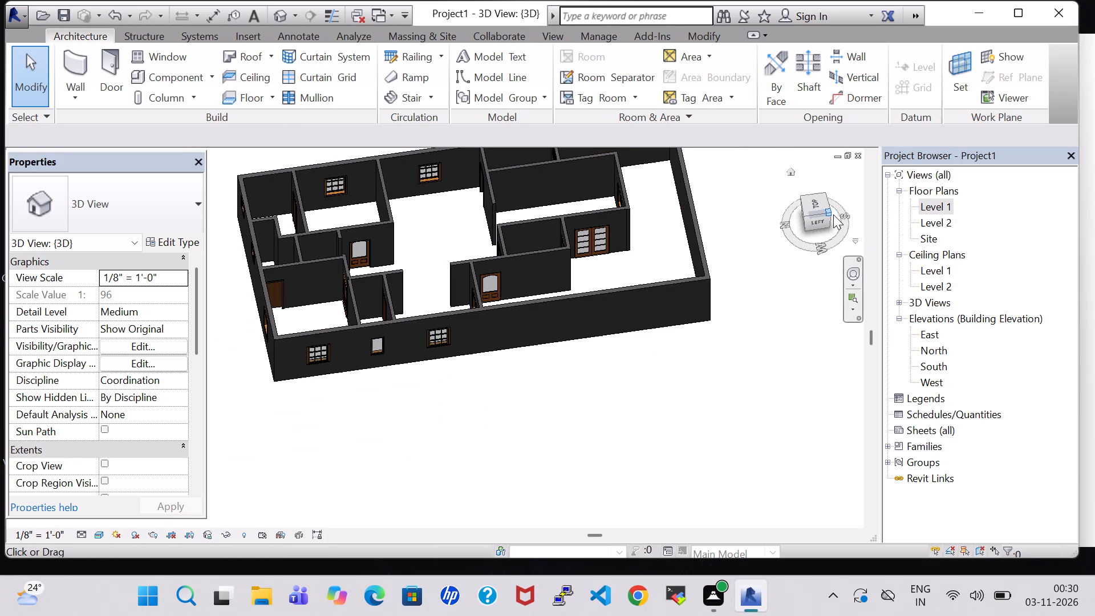
{"action": "double_click", "coordinate": [842, 215]}
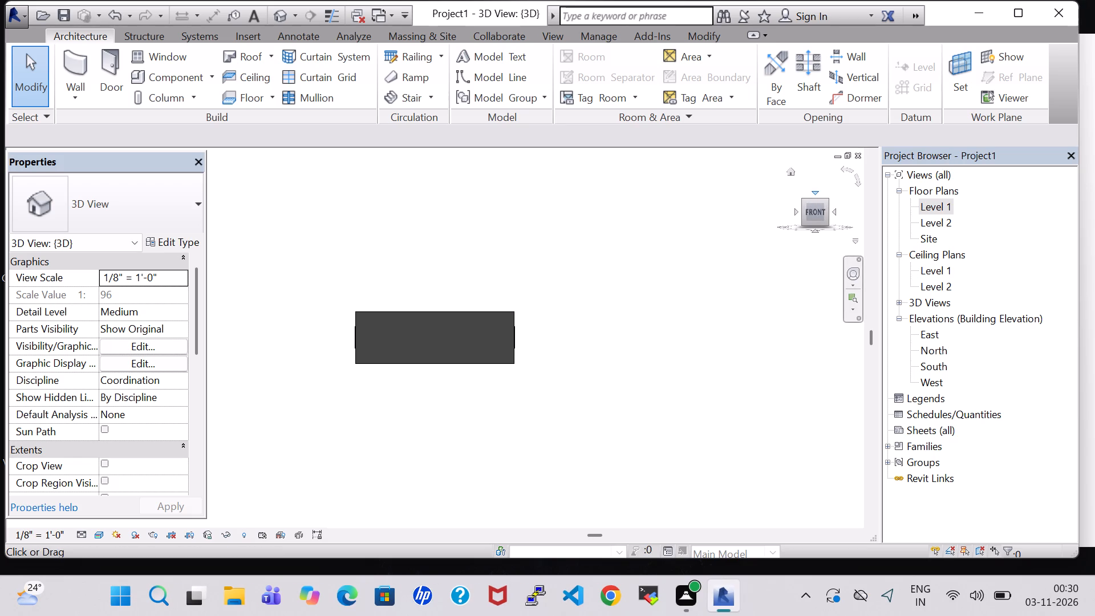
{"action": "left_click", "coordinate": [814, 193]}
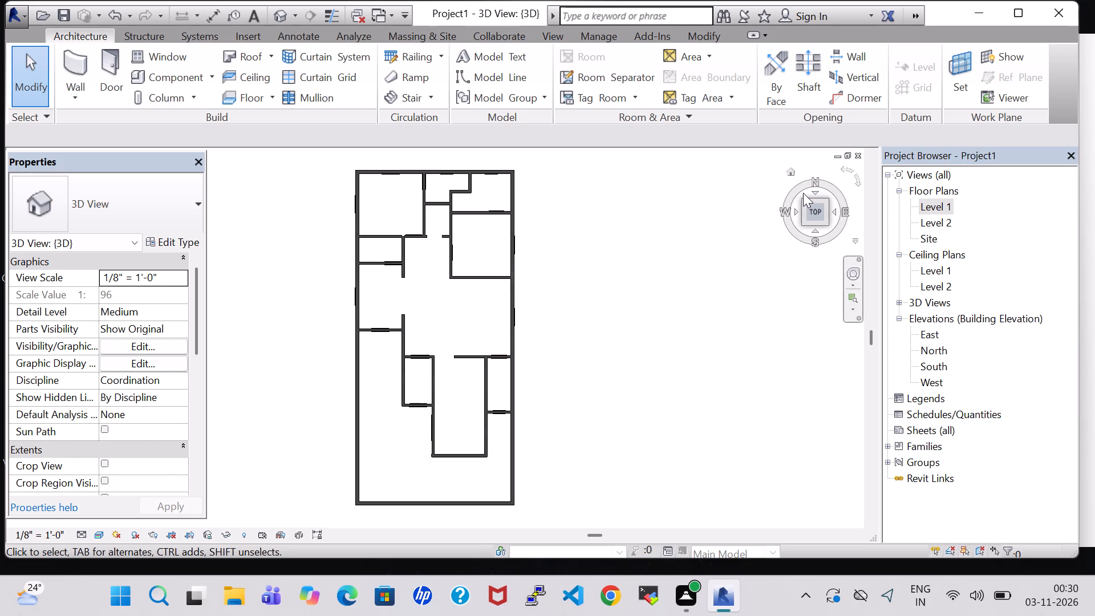
Reopen the Level 1 floor plan.
{"action": "double_click", "coordinate": [928, 209]}
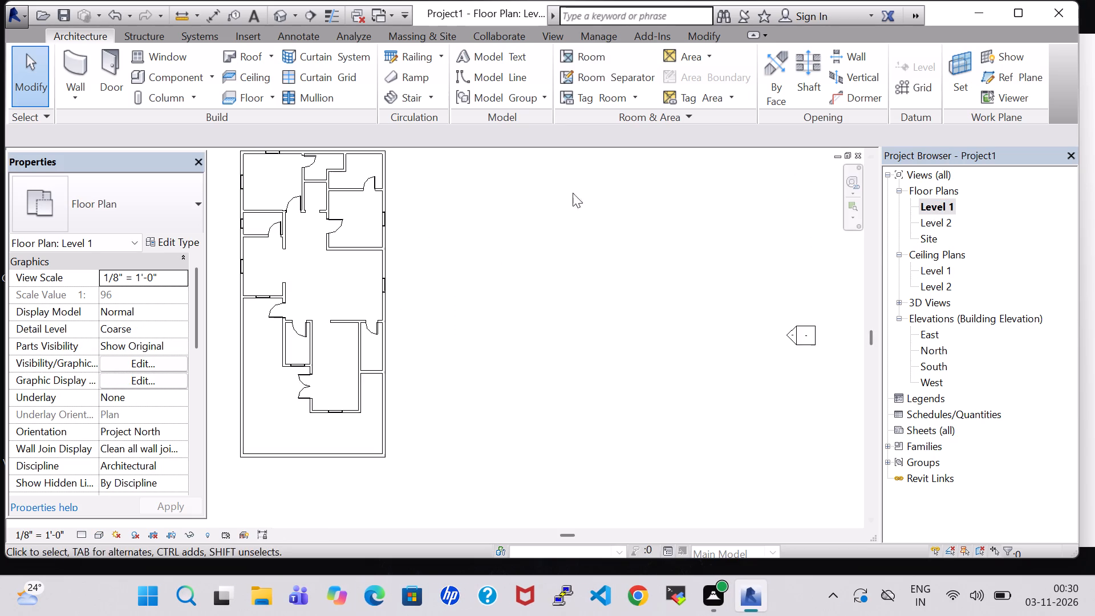
{"action": "scroll", "coordinate": [361, 149], "scroll_direction": "down", "scroll_amount": 2}
{"action": "middle_click_drag", "start_coordinate": [319, 240], "coordinate": [324, 240]}
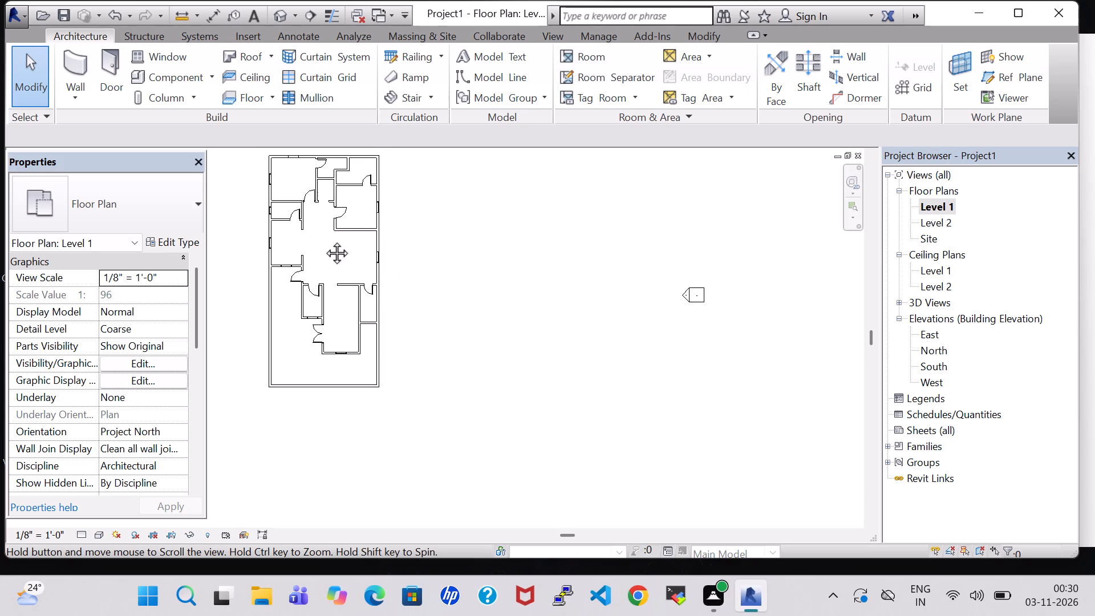
{"action": "middle_click_drag", "start_coordinate": [324, 240], "coordinate": [479, 375]}
{"action": "scroll", "coordinate": [479, 366], "scroll_direction": "up", "scroll_amount": 5}
{"action": "middle_click_drag", "start_coordinate": [479, 366], "coordinate": [478, 326]}
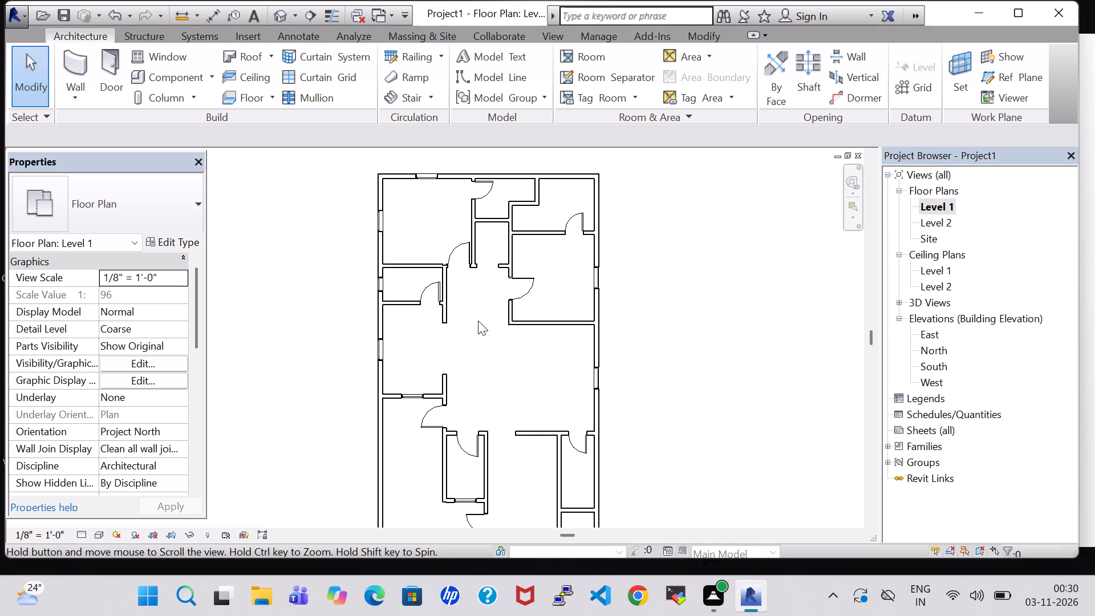
Split the left exterior wall with Split Element where the windowed horizontal partition below the lower-left room meets it.
{"action": "middle_click", "coordinate": [478, 319]}
{"action": "scroll", "coordinate": [476, 314], "scroll_direction": "down", "scroll_amount": 3}
{"action": "middle_click_drag", "start_coordinate": [476, 314], "coordinate": [467, 273]}
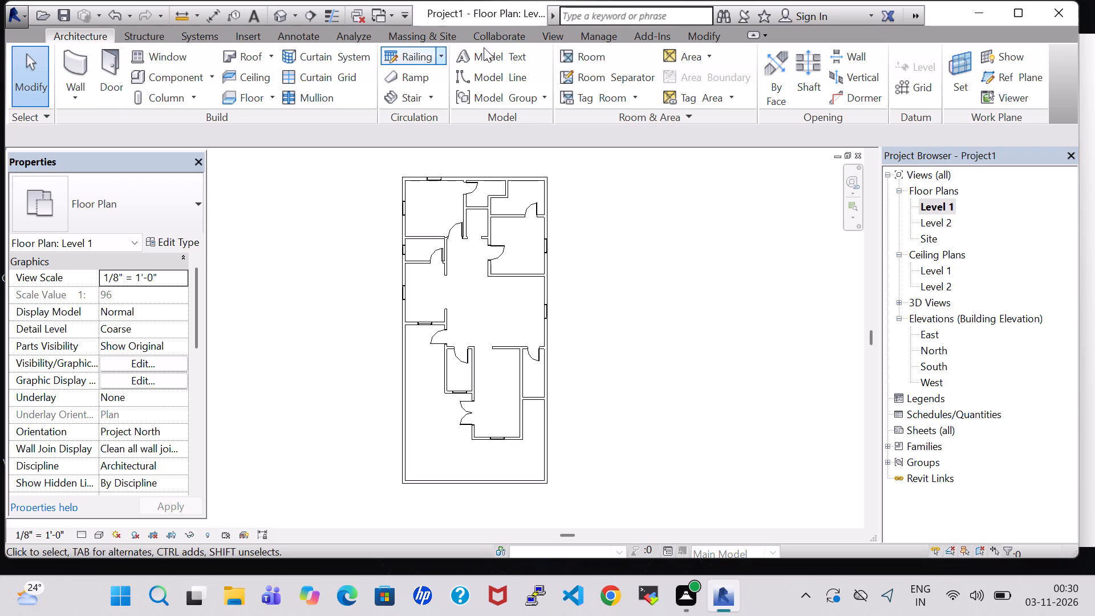
{"action": "double_click", "coordinate": [709, 38]}
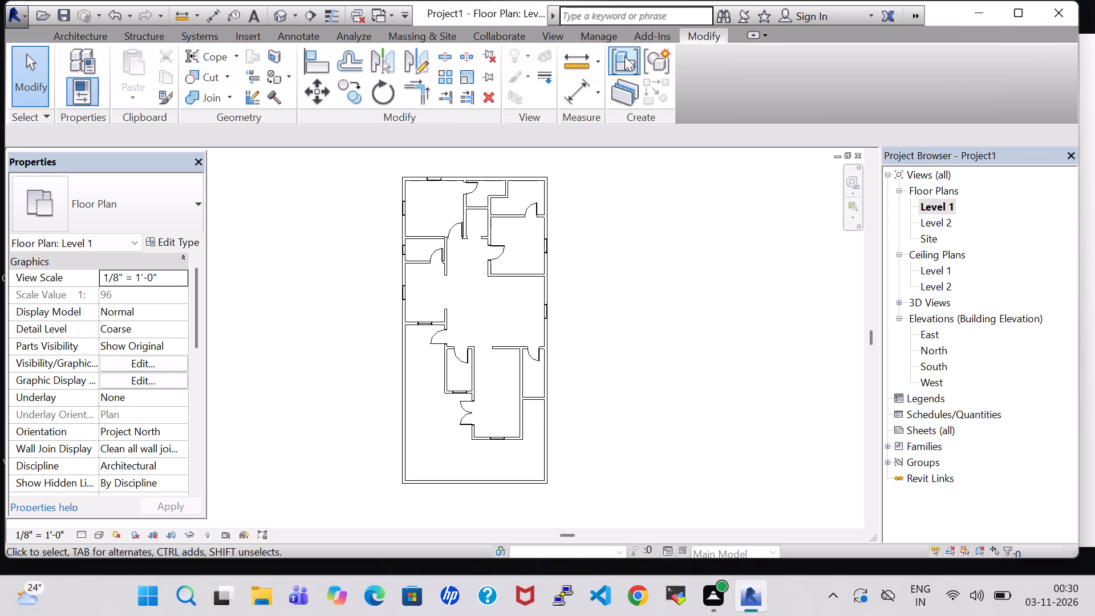
{"action": "left_click", "coordinate": [448, 55]}
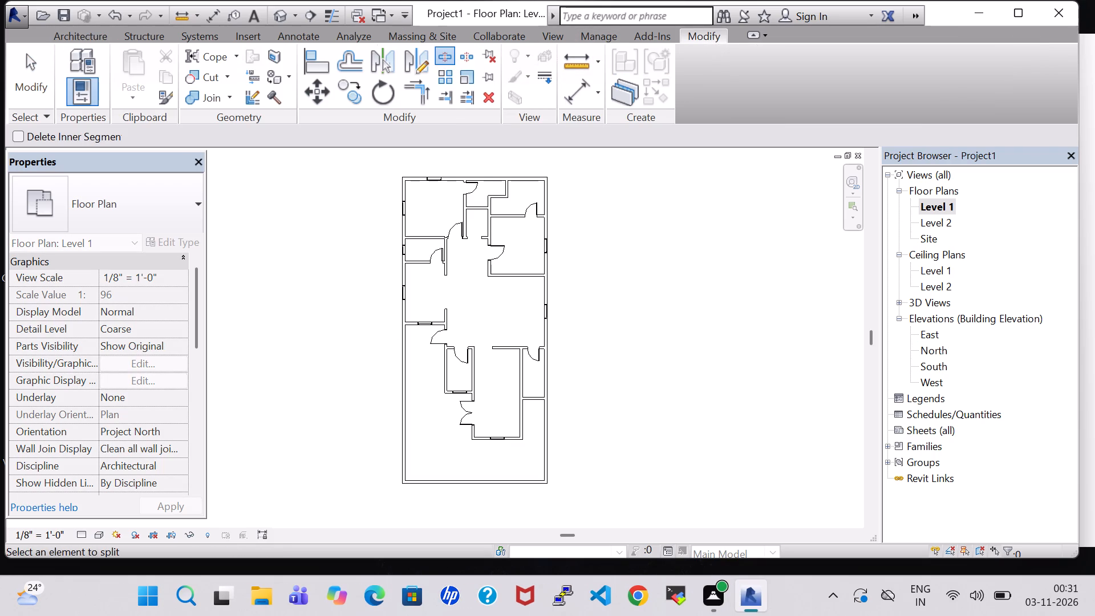
{"action": "scroll", "coordinate": [395, 325], "scroll_direction": "up", "scroll_amount": 9}
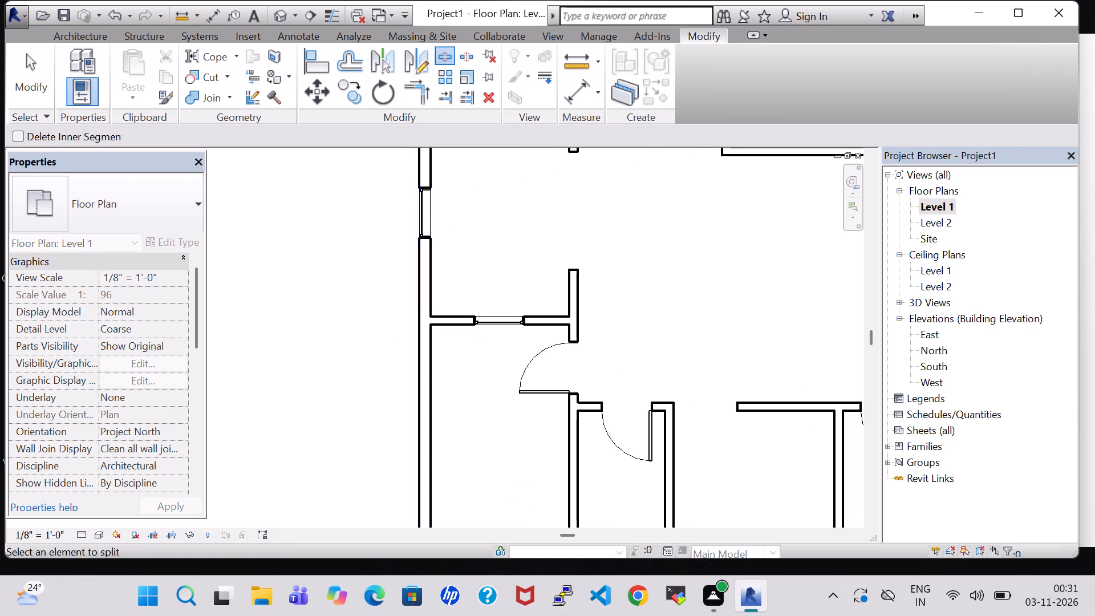
{"action": "left_click", "coordinate": [418, 321]}
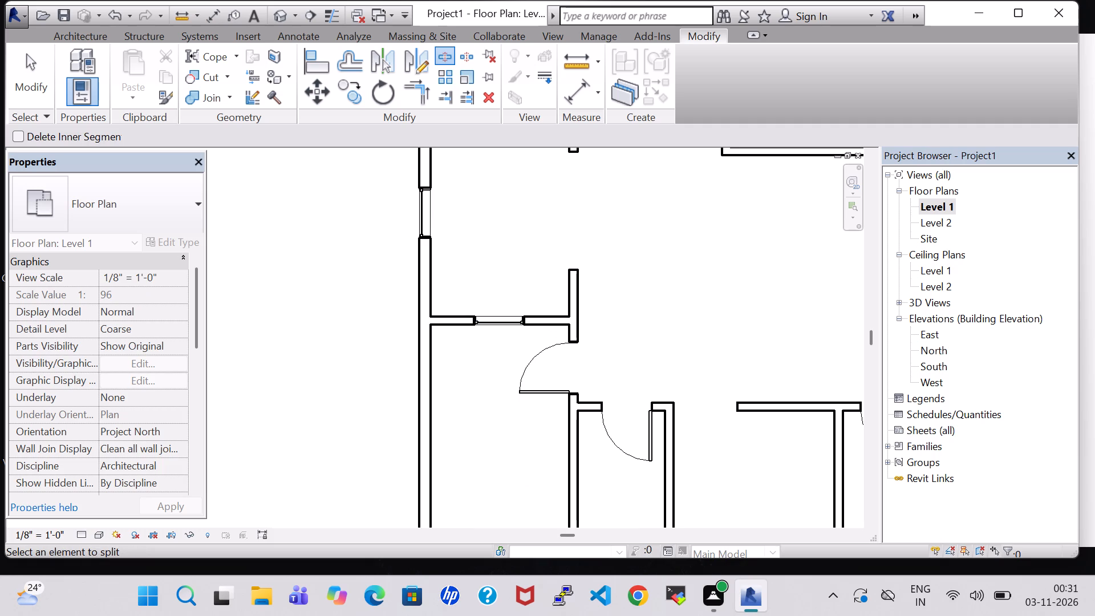
{"action": "double_click", "coordinate": [423, 322]}
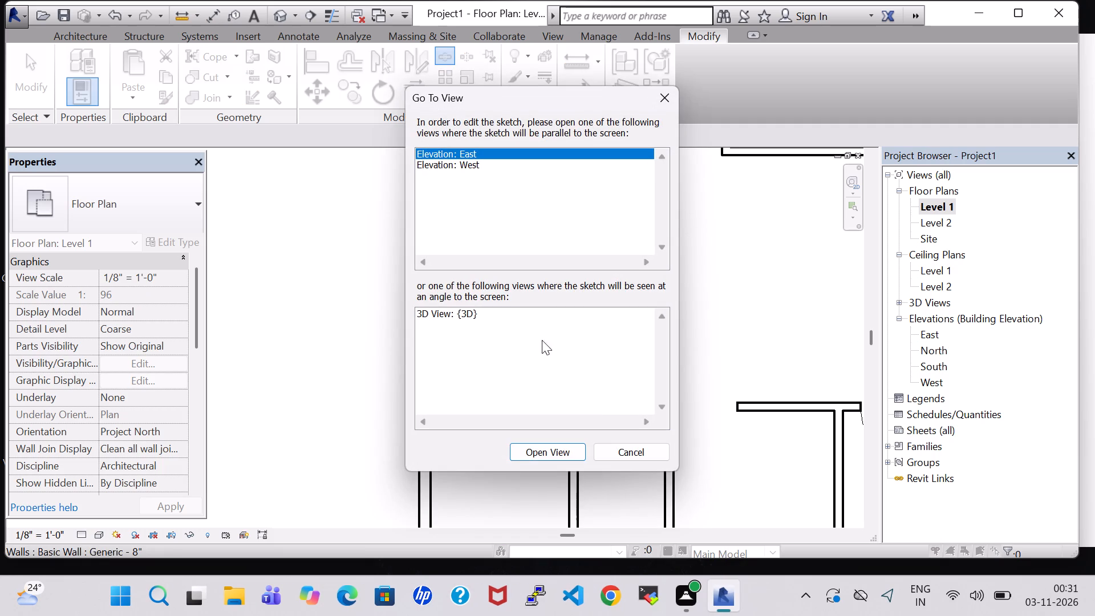
{"action": "double_click", "coordinate": [607, 451]}
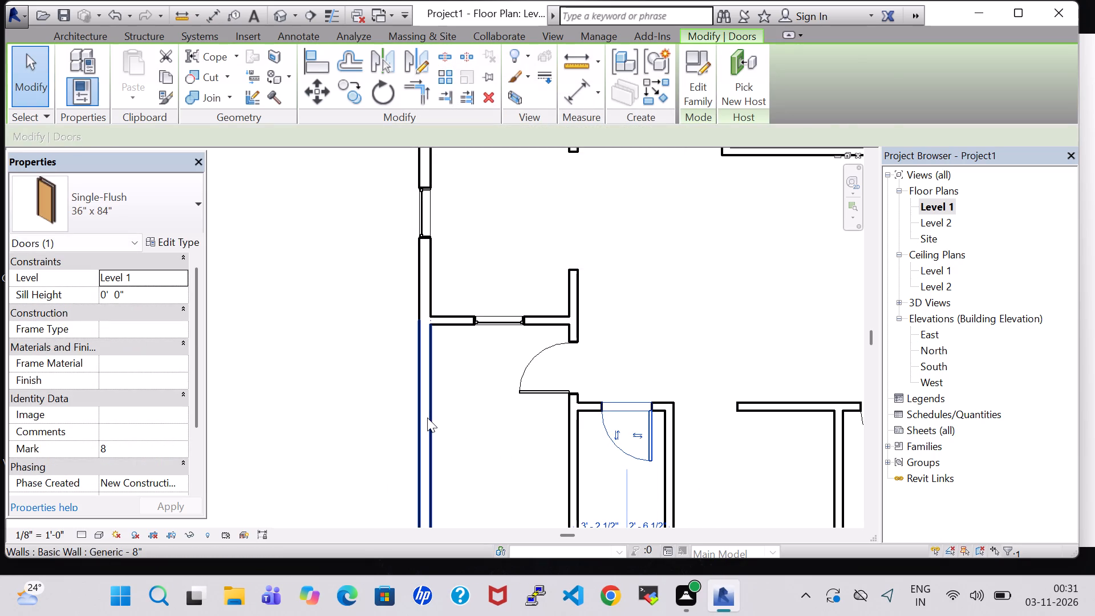
{"action": "left_click", "coordinate": [427, 418]}
{"action": "left_click", "coordinate": [504, 418]}
Split the right exterior wall with a 0' 1" joint gap at the partition below the small lower-right room.
{"action": "scroll", "coordinate": [504, 420], "scroll_direction": "down", "scroll_amount": 8}
{"action": "middle_click_drag", "start_coordinate": [504, 420], "coordinate": [435, 376]}
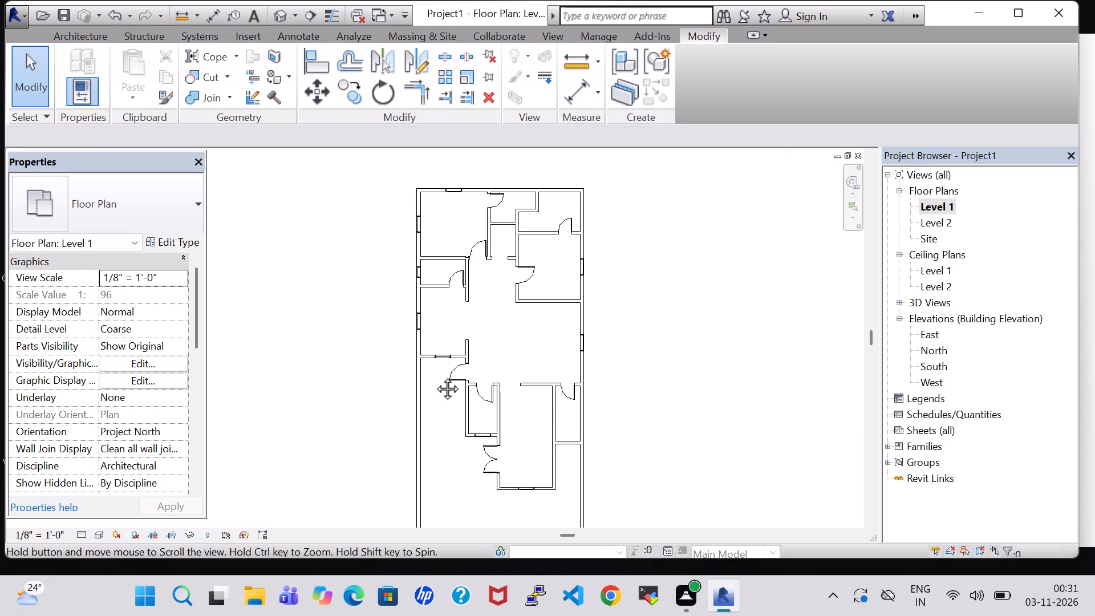
{"action": "middle_click_drag", "start_coordinate": [435, 376], "coordinate": [418, 335]}
{"action": "left_click", "coordinate": [460, 60]}
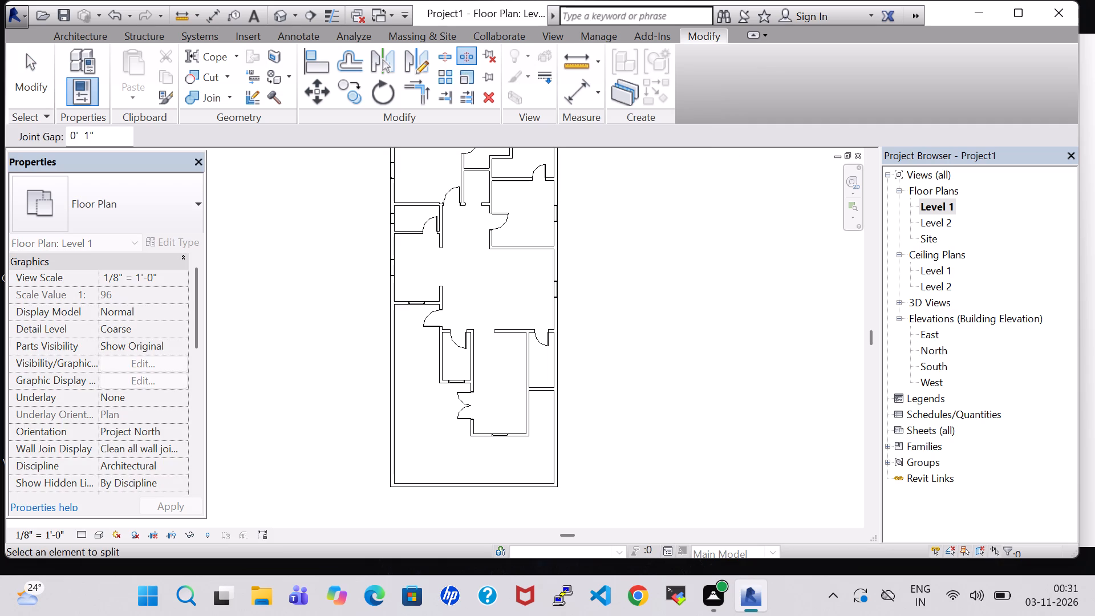
{"action": "left_click", "coordinate": [561, 388]}
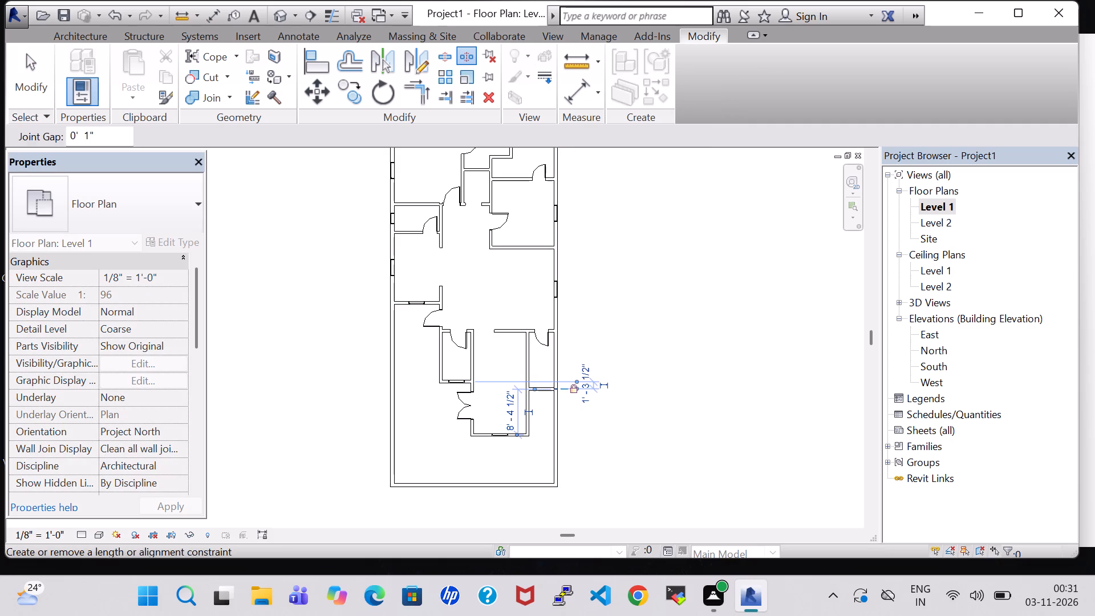
{"action": "left_click", "coordinate": [619, 449]}
{"action": "key", "text": "Escape"}
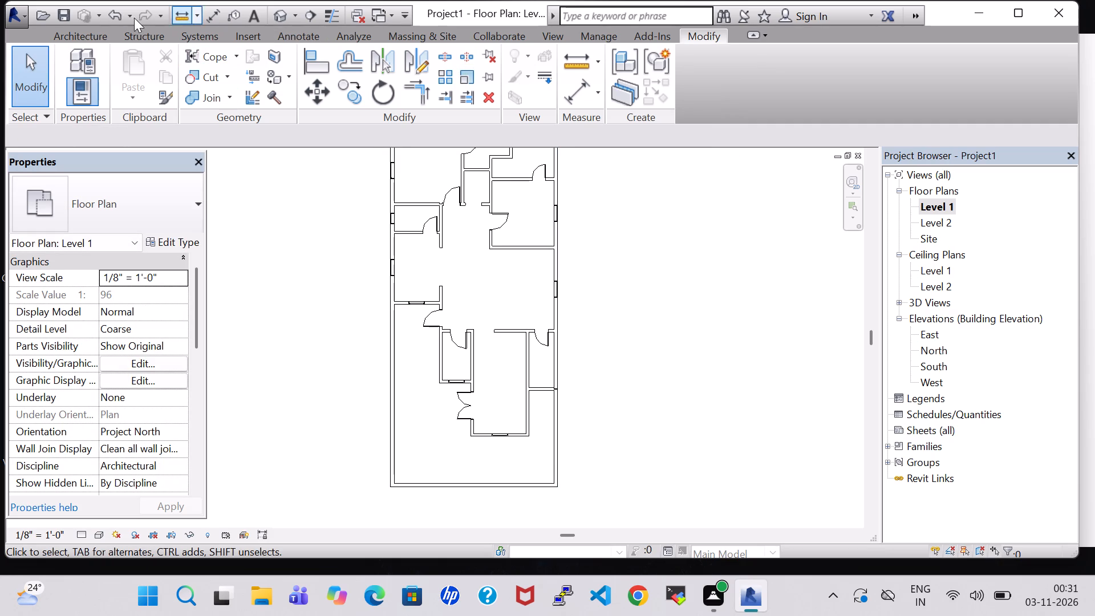
Save the project as Project135 in the work folder on the Desktop.
{"action": "left_click", "coordinate": [469, 58]}
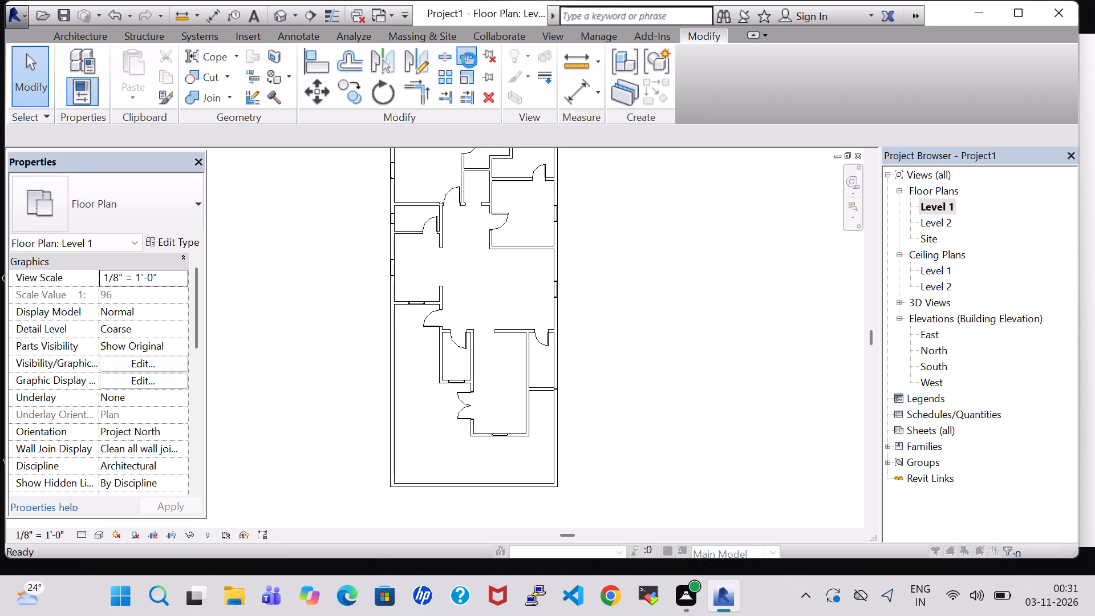
{"action": "left_click", "coordinate": [459, 246]}
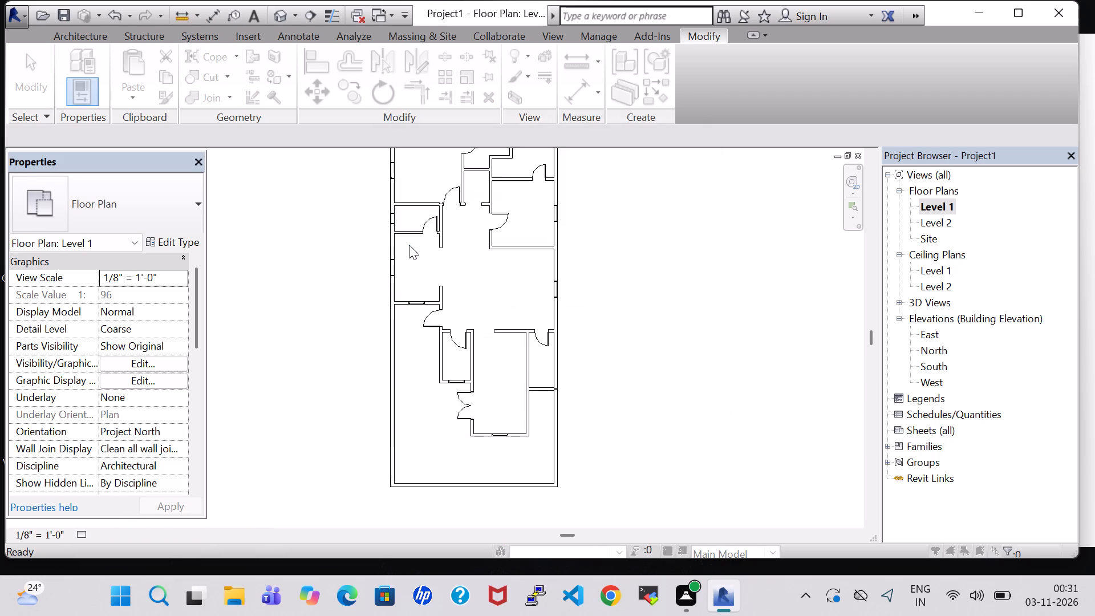
{"action": "double_click", "coordinate": [266, 384]}
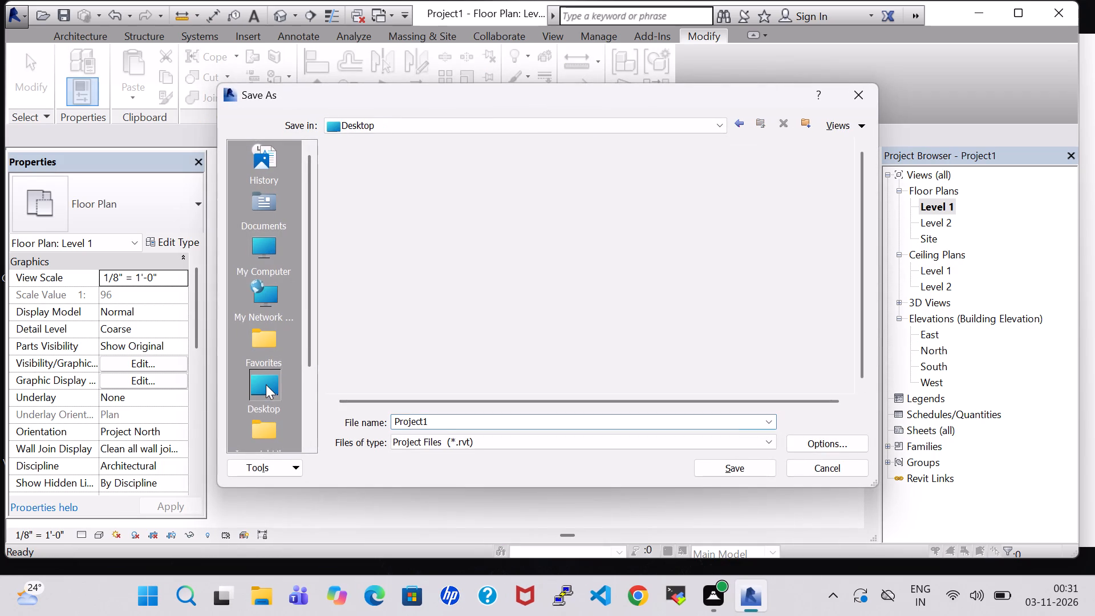
{"action": "scroll", "coordinate": [391, 393], "scroll_direction": "down", "scroll_amount": 2}
{"action": "double_click", "coordinate": [368, 379]}
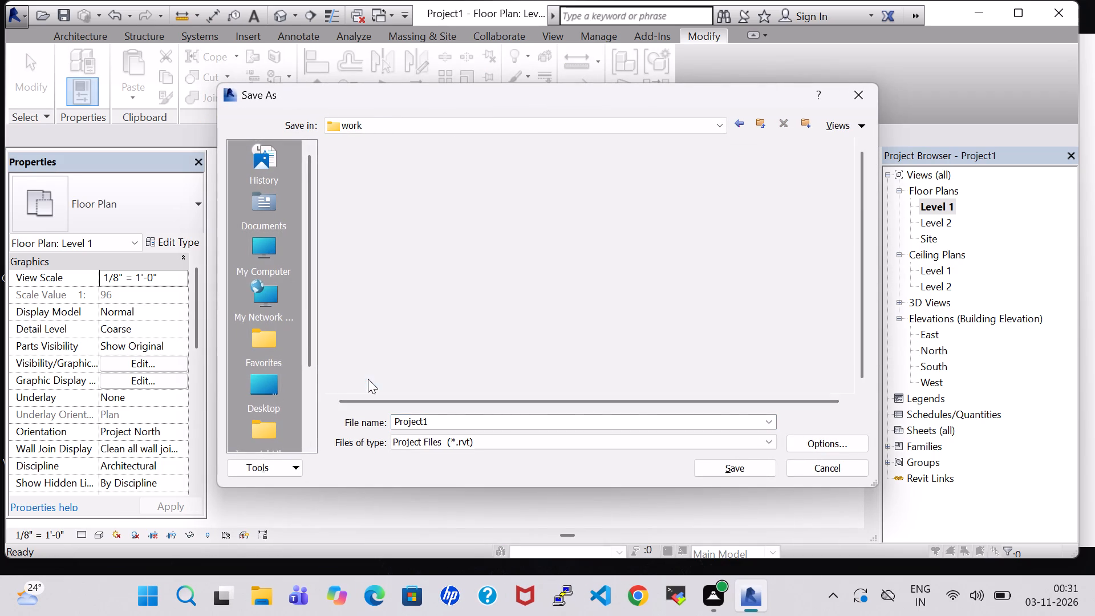
{"action": "left_click_drag", "start_coordinate": [860, 157], "coordinate": [842, 396]}
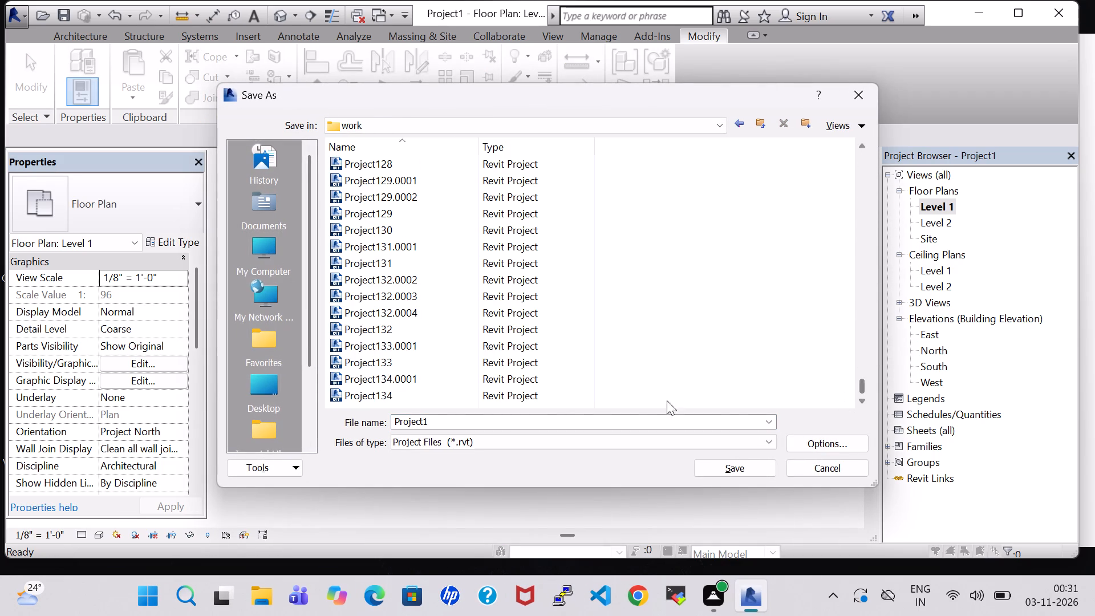
{"action": "left_click", "coordinate": [447, 418]}
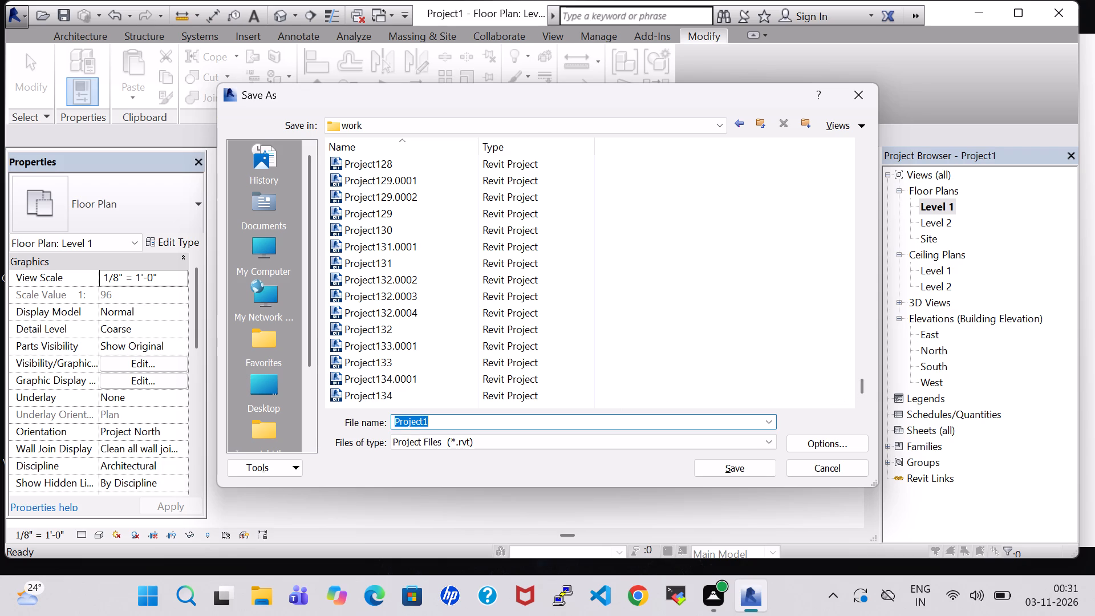
{"action": "left_click", "coordinate": [446, 422]}
{"action": "type", "text": "35"}
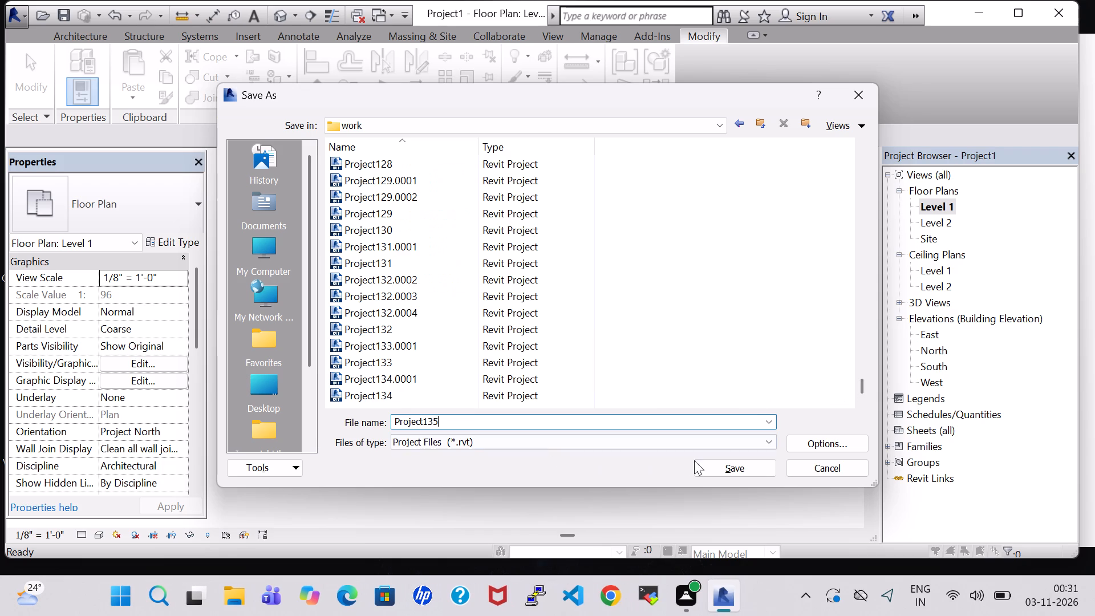
{"action": "left_click", "coordinate": [703, 460]}
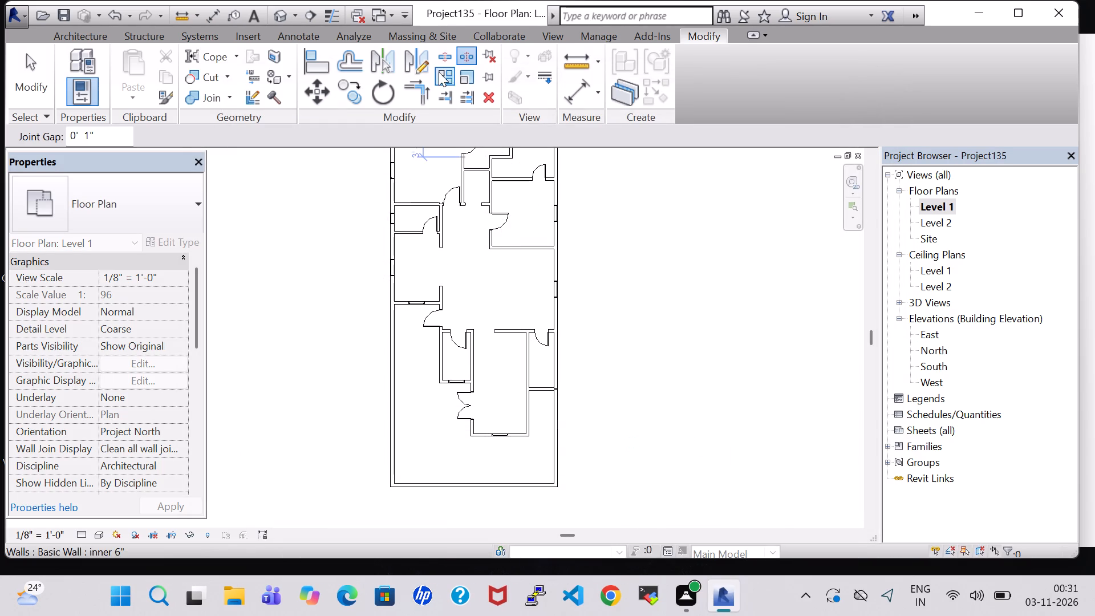
Split the bottom exterior wall with a 0' 1" gap about 14' 9" from the left wall and delete its left segment.
{"action": "left_click", "coordinate": [473, 492]}
{"action": "key", "text": "Escape"}
{"action": "key", "text": "Escape"}
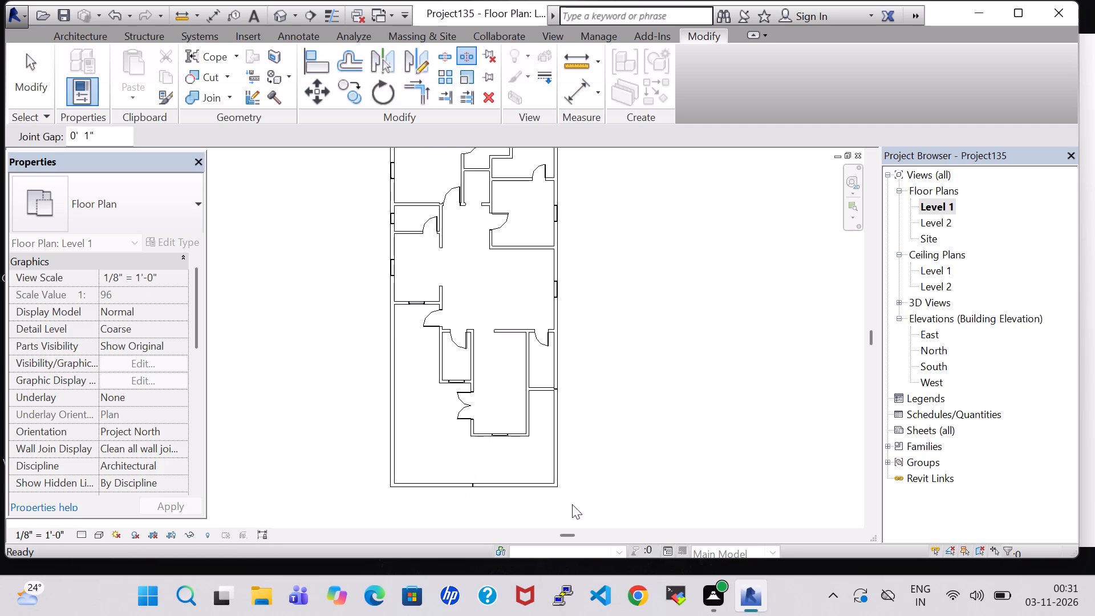
{"action": "left_click", "coordinate": [458, 486]}
{"action": "key", "text": "Delete"}
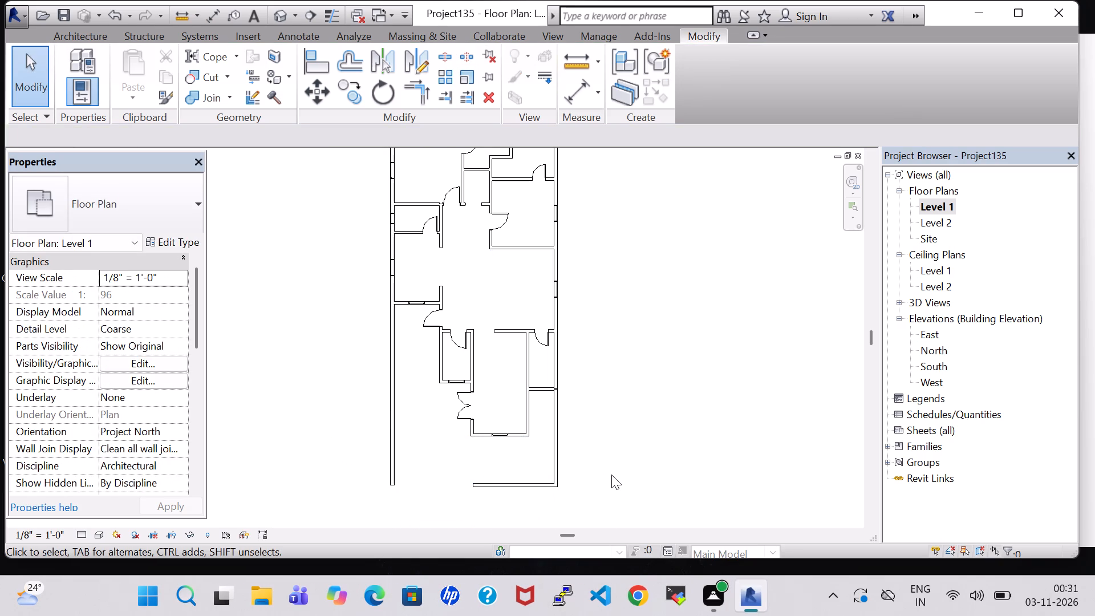
Nudge the remaining bottom wall segment two increments left, to about 14' 3 1/2" from the left wall.
{"action": "scroll", "coordinate": [520, 481], "scroll_direction": "up", "scroll_amount": 6}
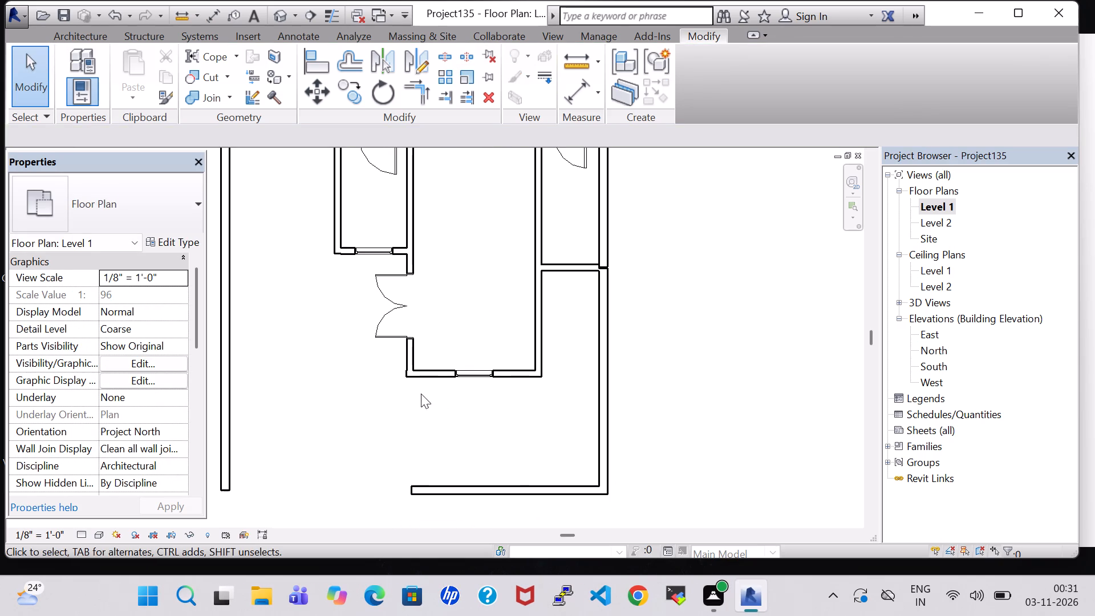
{"action": "left_click", "coordinate": [413, 493]}
{"action": "key", "text": "Left"}
{"action": "key", "text": "Left"}
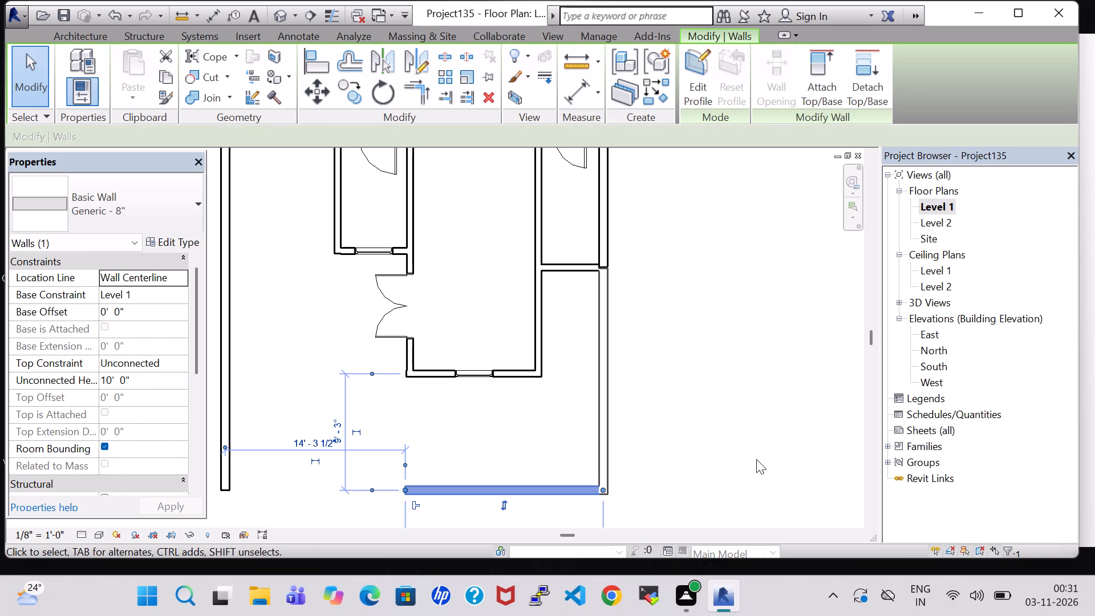
{"action": "left_click", "coordinate": [721, 399]}
{"action": "scroll", "coordinate": [534, 359], "scroll_direction": "down", "scroll_amount": 2}
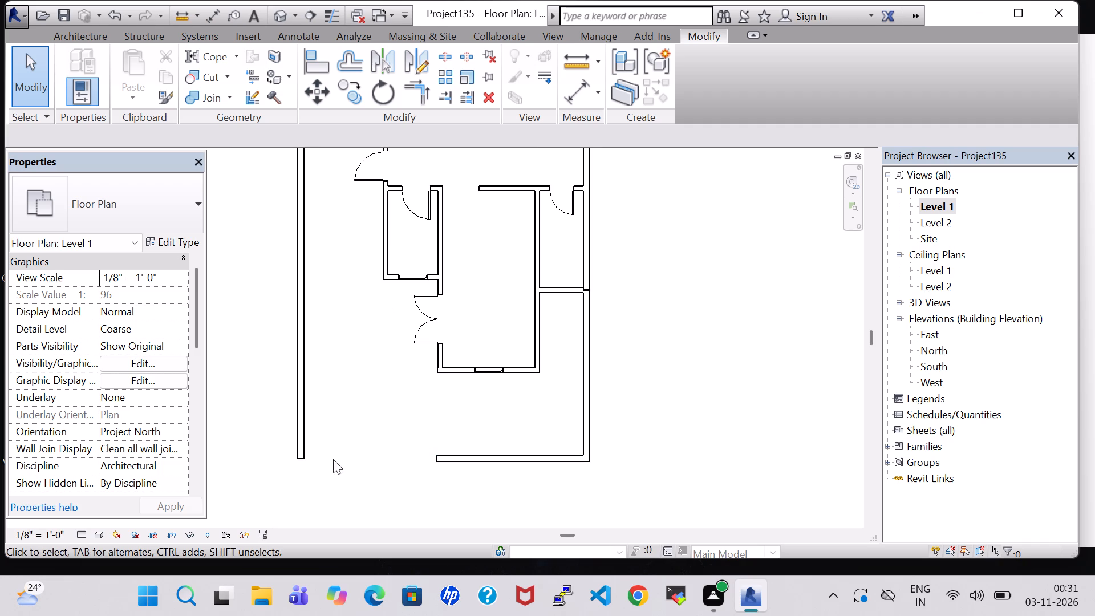
Measure the opening between the bottom wall's free end and the left exterior wall.
{"action": "left_click", "coordinate": [86, 39]}
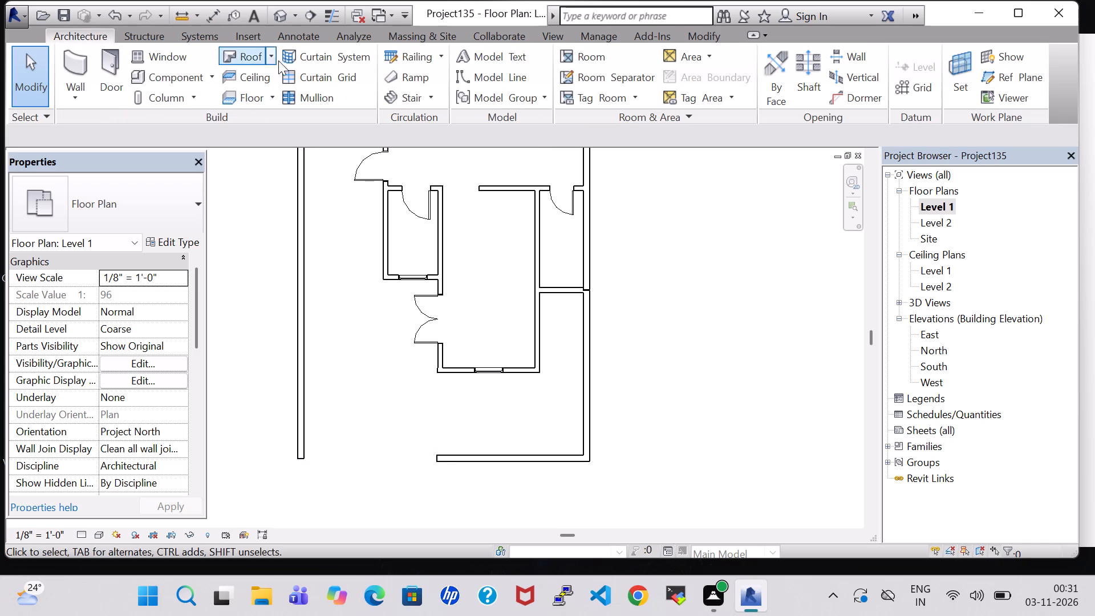
{"action": "double_click", "coordinate": [571, 75]}
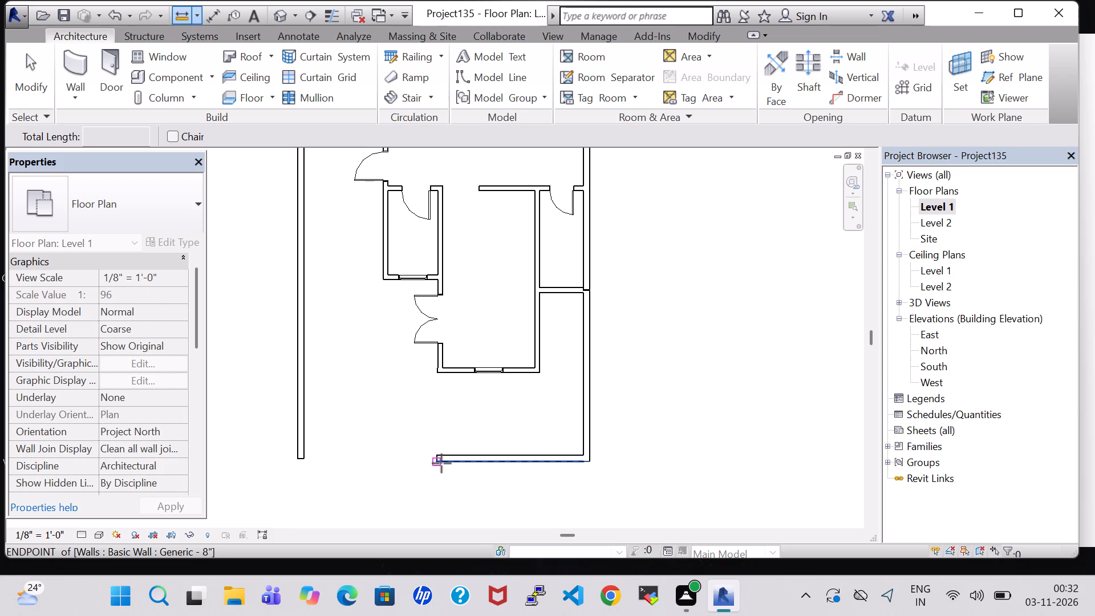
{"action": "scroll", "coordinate": [433, 461], "scroll_direction": "up", "scroll_amount": 3}
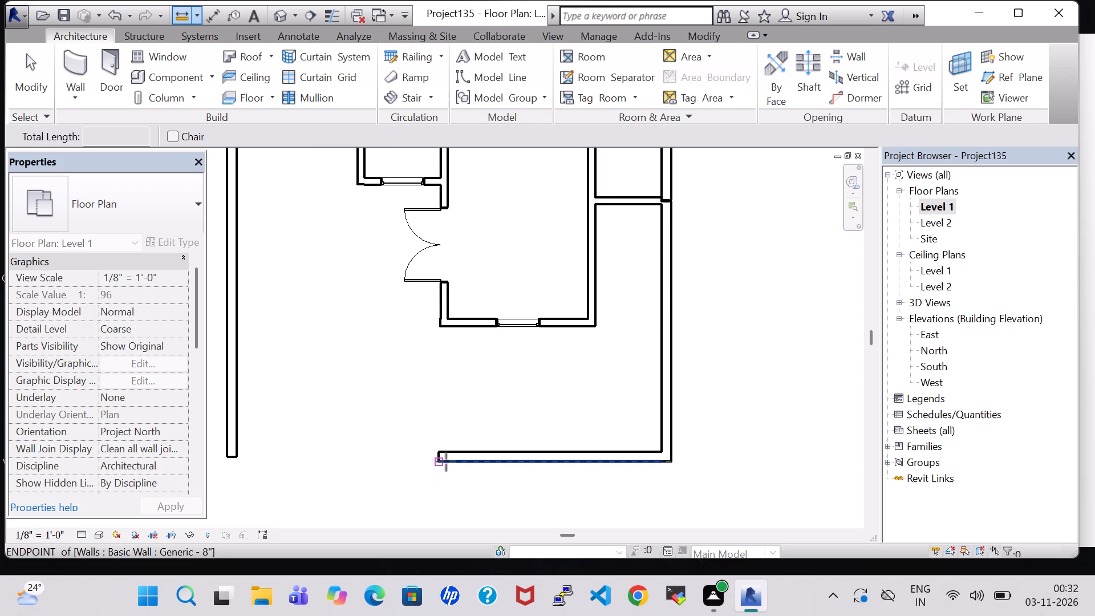
{"action": "left_click", "coordinate": [441, 461]}
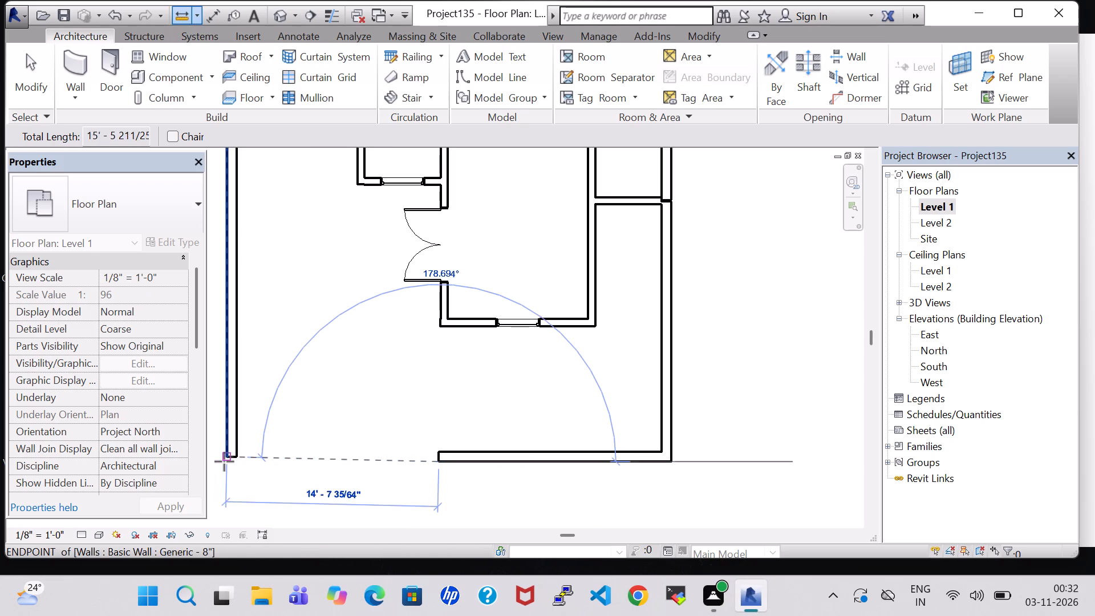
{"action": "double_click", "coordinate": [230, 469]}
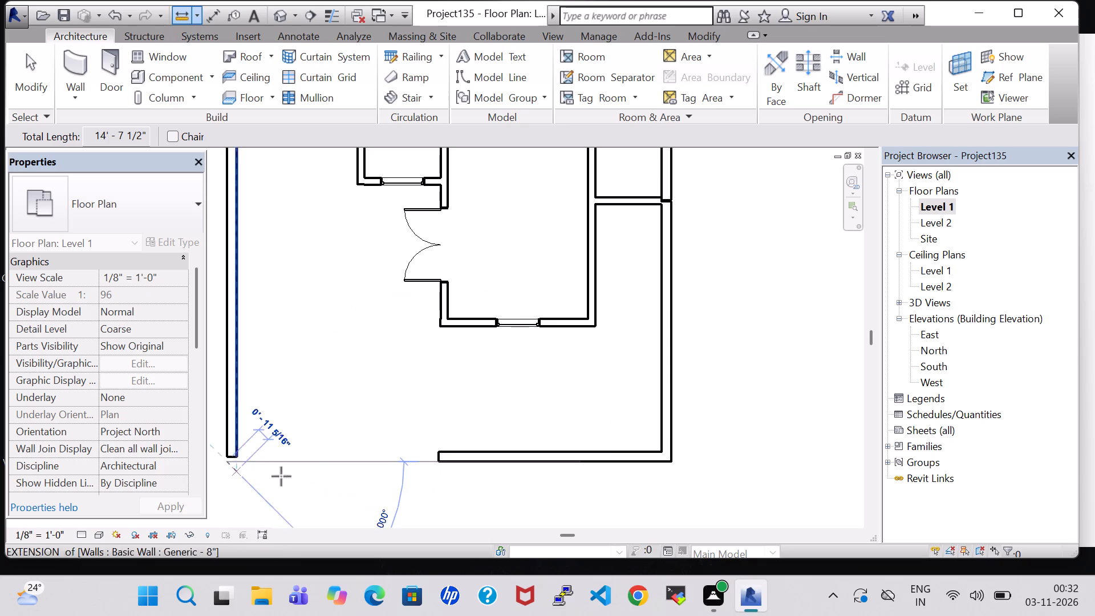
{"action": "key", "text": "Escape"}
{"action": "key", "text": "Escape"}
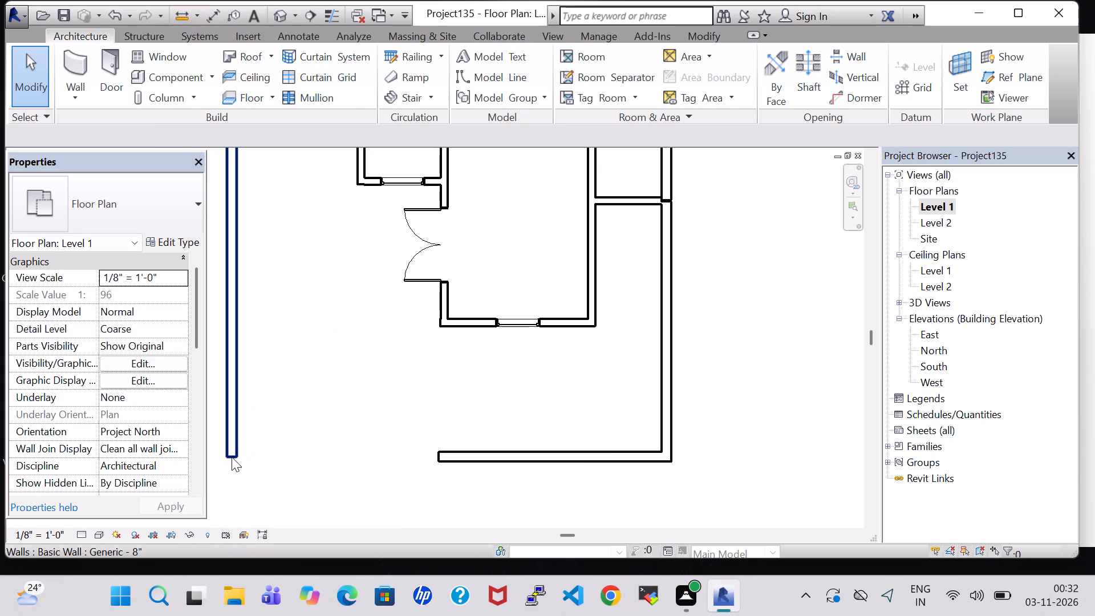
Nudge the lower segment of the left exterior wall one increment down.
{"action": "left_click", "coordinate": [232, 457]}
{"action": "scroll", "coordinate": [452, 278], "scroll_direction": "down", "scroll_amount": 4}
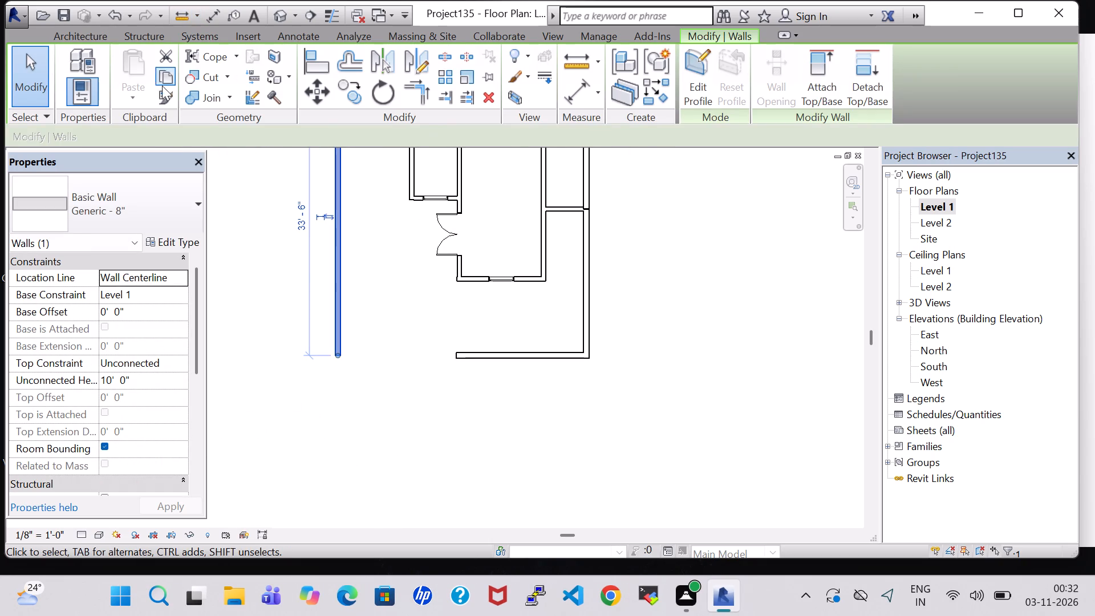
{"action": "key", "text": "Down"}
{"action": "double_click", "coordinate": [400, 396]}
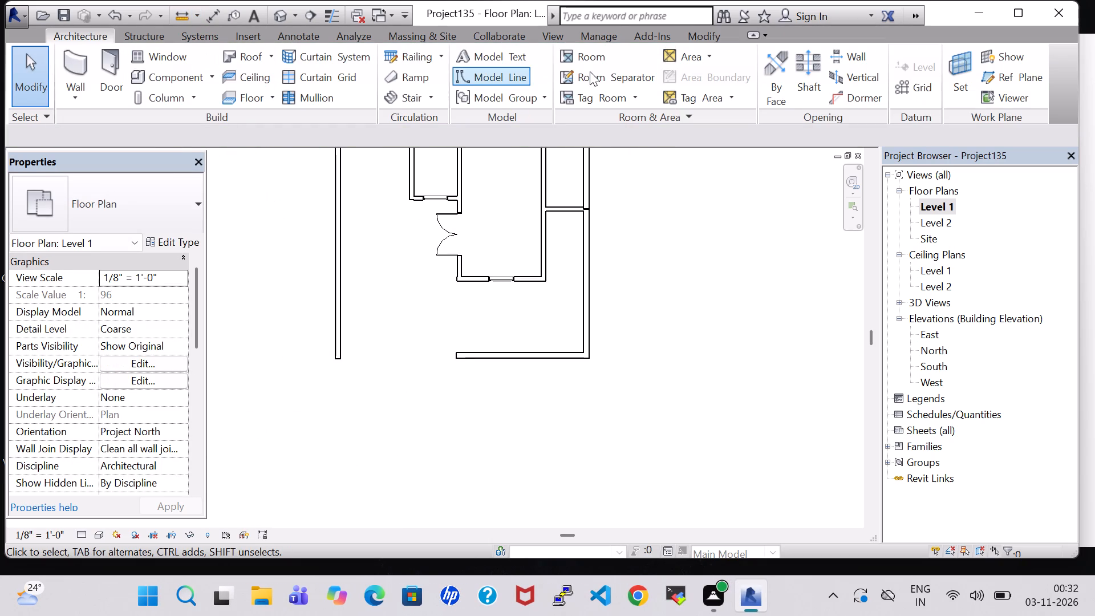
Measure the front opening from the left exterior wall's lower end to the bottom wall's free end.
{"action": "double_click", "coordinate": [590, 71]}
{"action": "scroll", "coordinate": [456, 356], "scroll_direction": "up", "scroll_amount": 6}
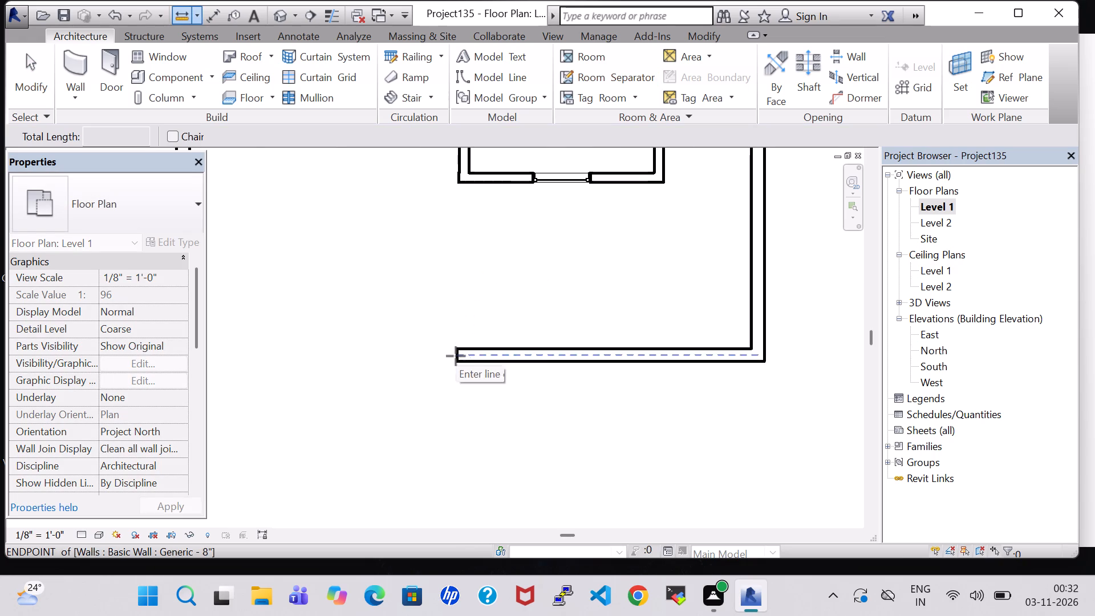
{"action": "double_click", "coordinate": [456, 358]}
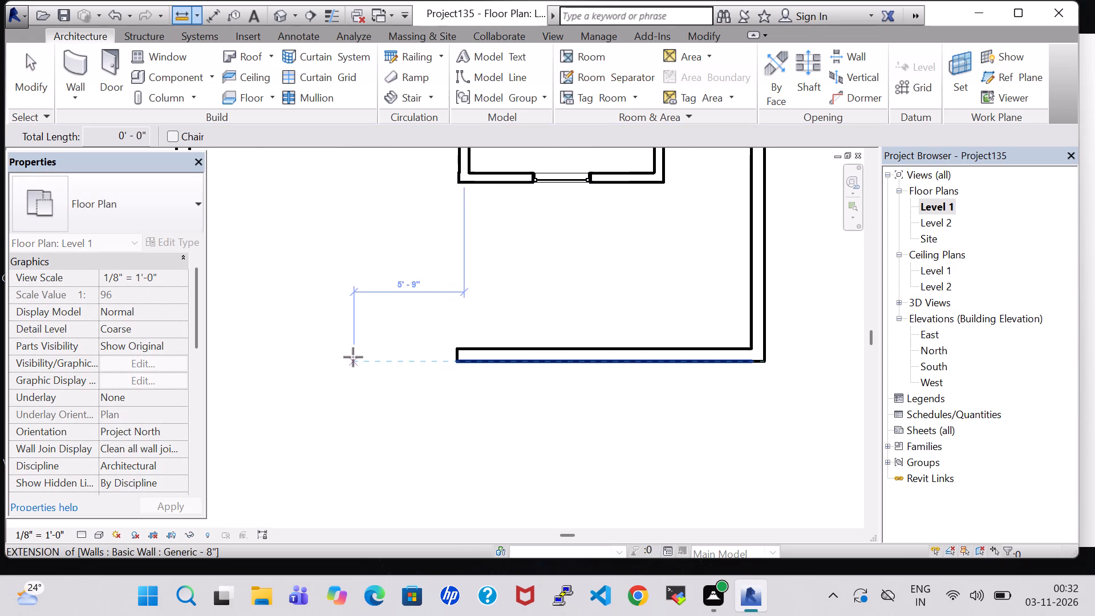
{"action": "scroll", "coordinate": [340, 361], "scroll_direction": "up", "scroll_amount": 1}
{"action": "middle_click_drag", "start_coordinate": [340, 361], "coordinate": [574, 361]}
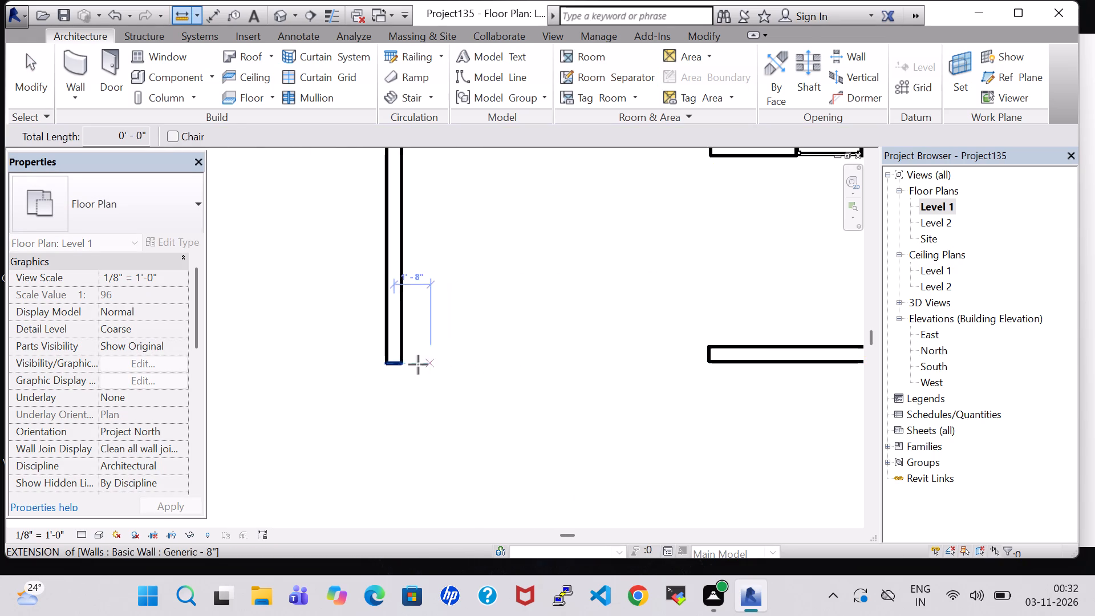
{"action": "left_click", "coordinate": [400, 366]}
{"action": "left_click", "coordinate": [720, 366]}
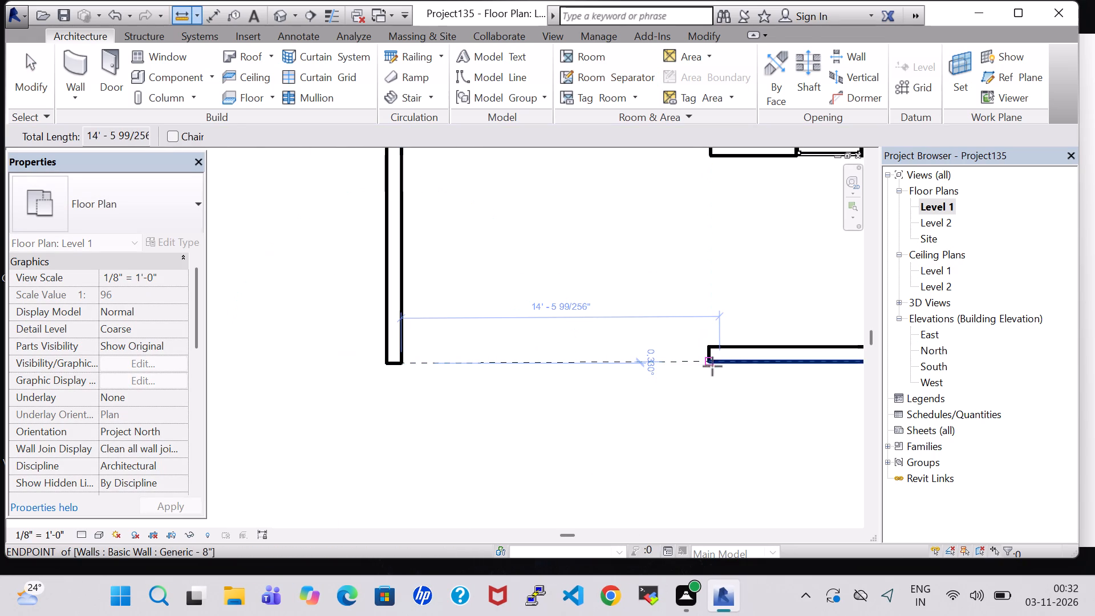
{"action": "left_click", "coordinate": [714, 365]}
{"action": "key", "text": "Escape"}
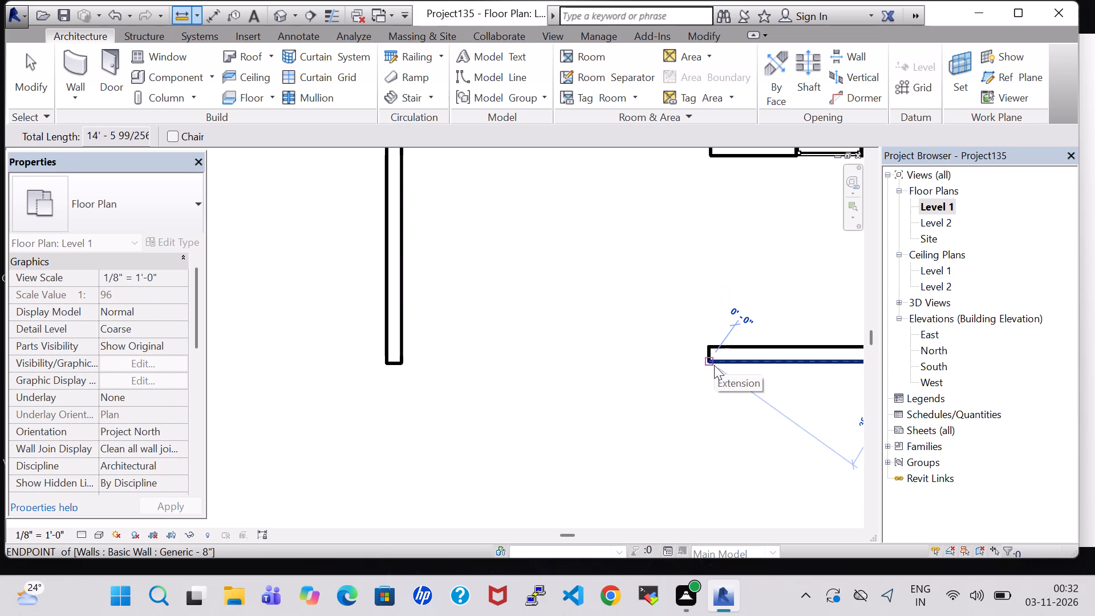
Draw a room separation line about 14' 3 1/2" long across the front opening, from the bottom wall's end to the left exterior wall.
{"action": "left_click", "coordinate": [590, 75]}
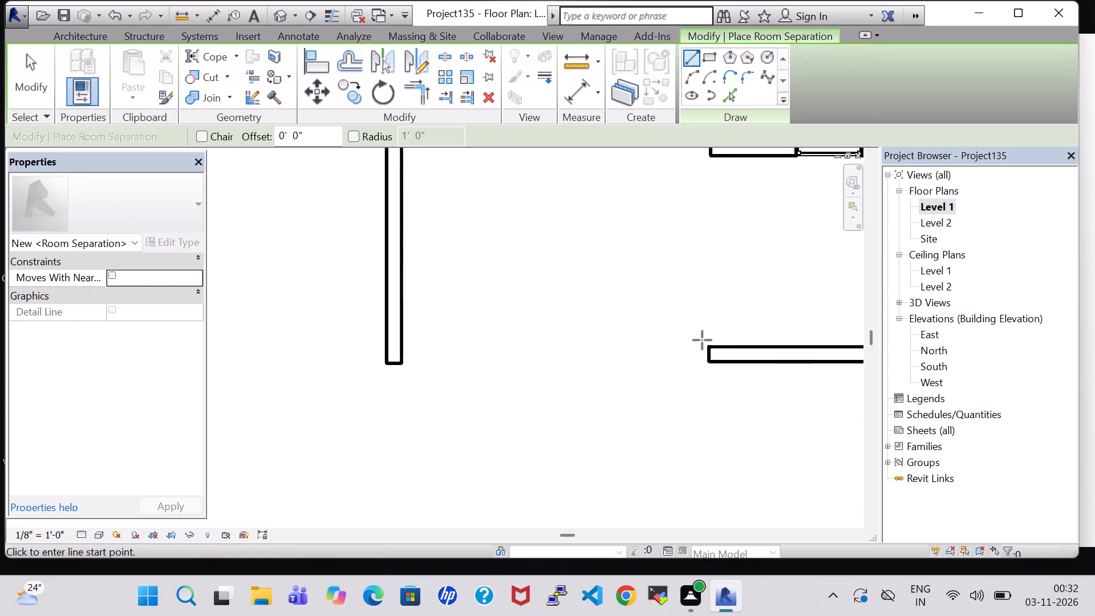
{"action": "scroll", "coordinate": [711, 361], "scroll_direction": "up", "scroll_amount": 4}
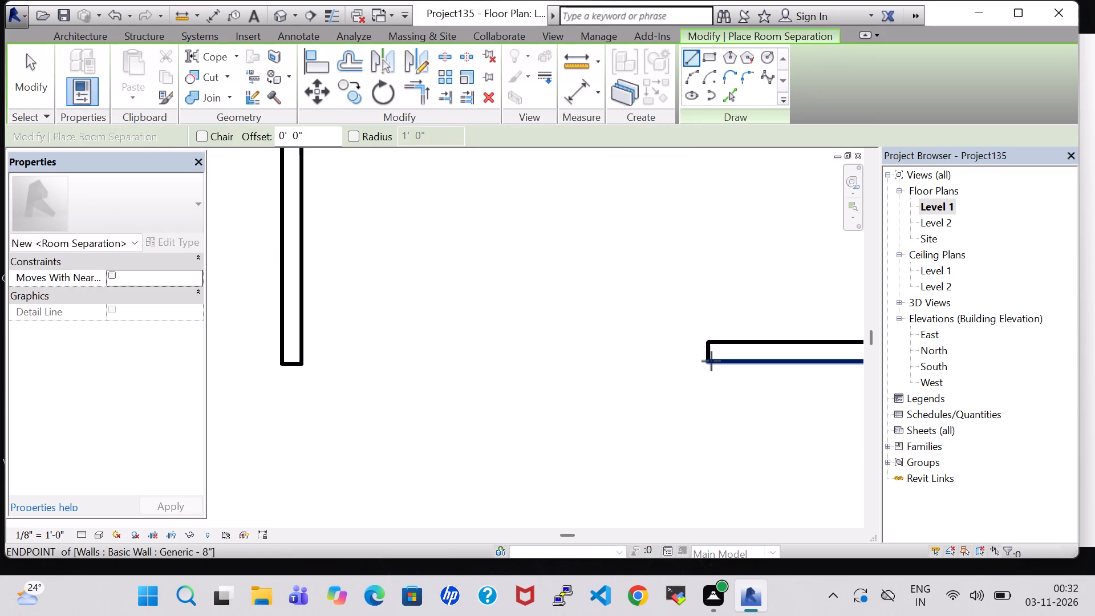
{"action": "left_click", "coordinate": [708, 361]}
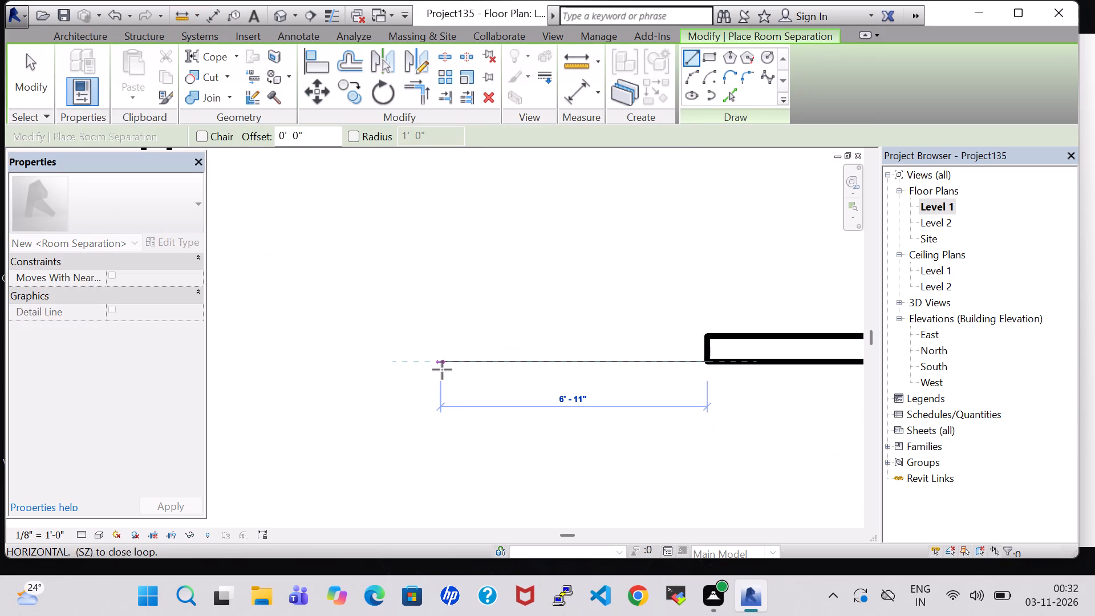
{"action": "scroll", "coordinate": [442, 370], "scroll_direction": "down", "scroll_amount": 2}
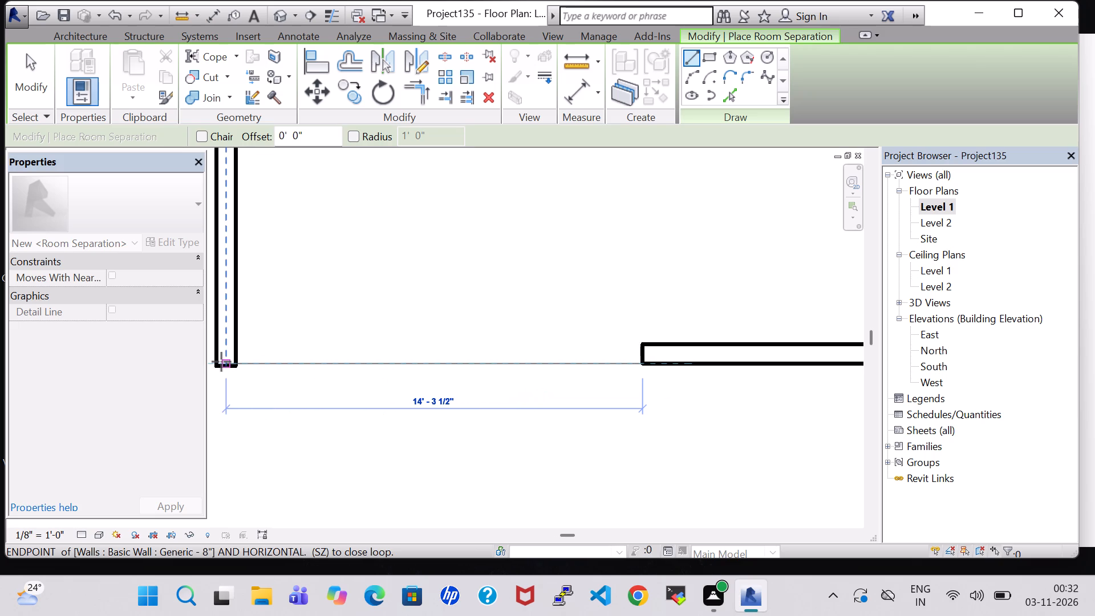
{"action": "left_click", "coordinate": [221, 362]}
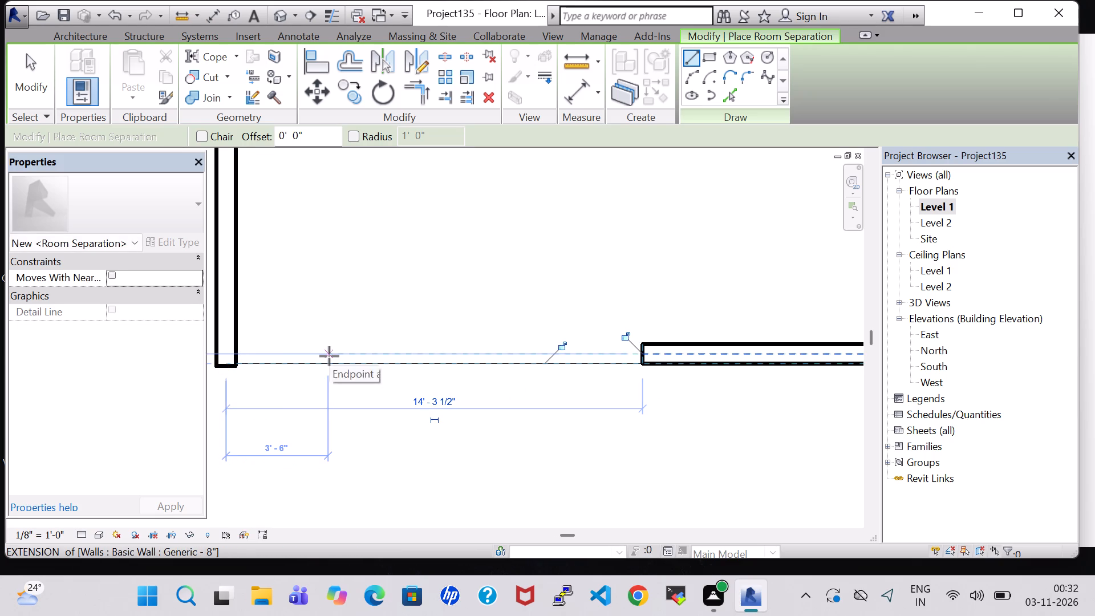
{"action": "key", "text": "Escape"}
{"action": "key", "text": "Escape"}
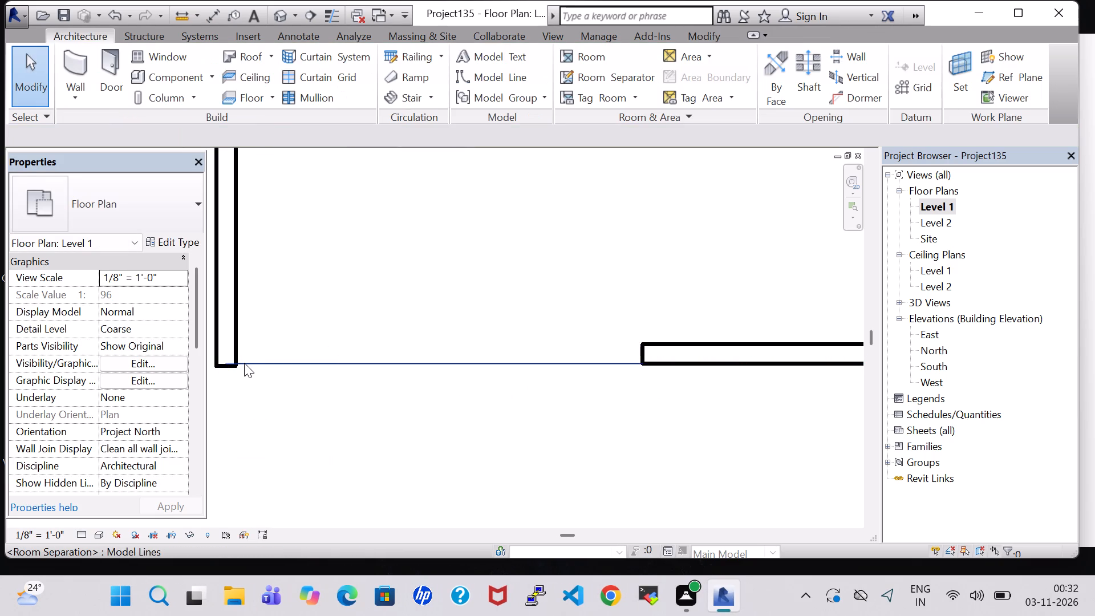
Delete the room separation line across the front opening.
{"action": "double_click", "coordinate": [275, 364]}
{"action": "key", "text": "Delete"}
Load the Bed-Shaker component family from the US Imperial library's Furniture > Beds folder.
{"action": "scroll", "coordinate": [452, 286], "scroll_direction": "down", "scroll_amount": 11}
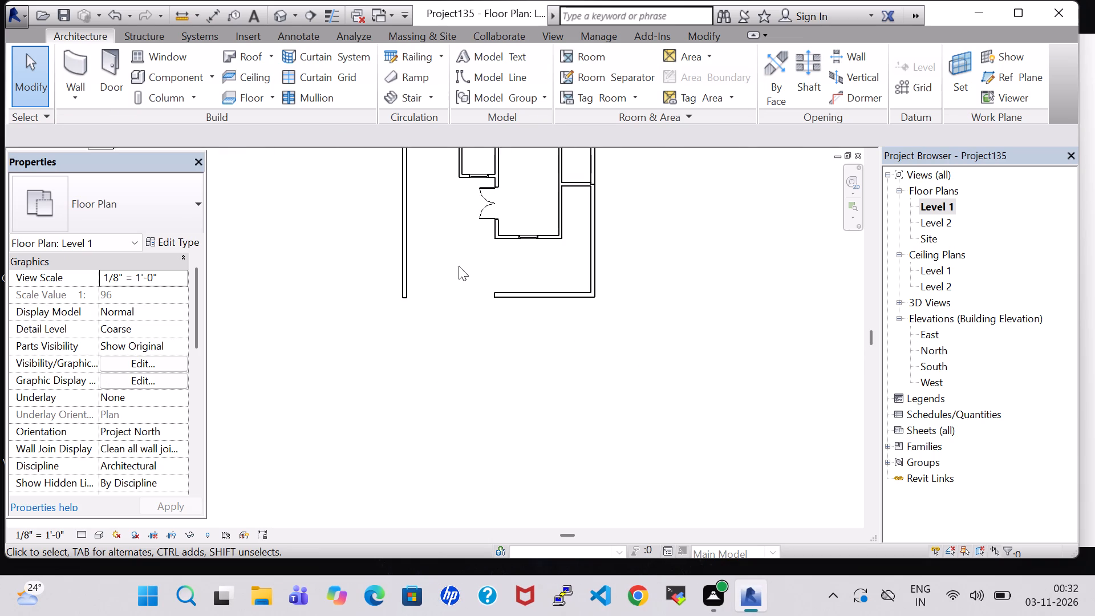
{"action": "scroll", "coordinate": [459, 266], "scroll_direction": "up", "scroll_amount": 1}
{"action": "middle_click_drag", "start_coordinate": [459, 269], "coordinate": [441, 345]}
{"action": "scroll", "coordinate": [453, 315], "scroll_direction": "down", "scroll_amount": 3}
{"action": "middle_click_drag", "start_coordinate": [510, 250], "coordinate": [562, 457]}
{"action": "scroll", "coordinate": [562, 457], "scroll_direction": "up", "scroll_amount": 1}
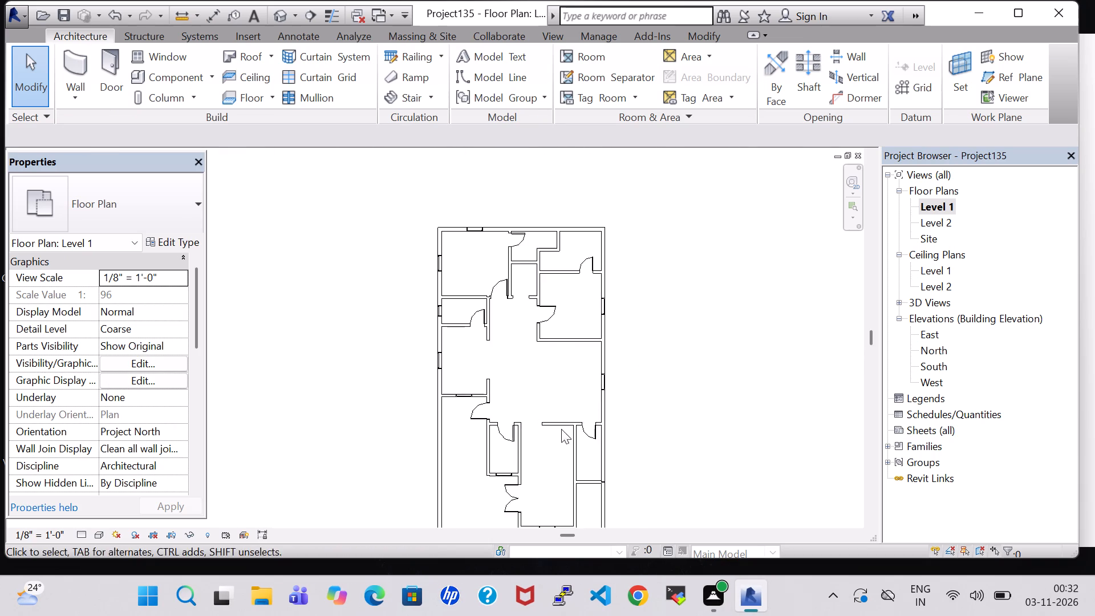
{"action": "scroll", "coordinate": [542, 344], "scroll_direction": "up", "scroll_amount": 6}
{"action": "middle_click_drag", "start_coordinate": [496, 281], "coordinate": [548, 436]}
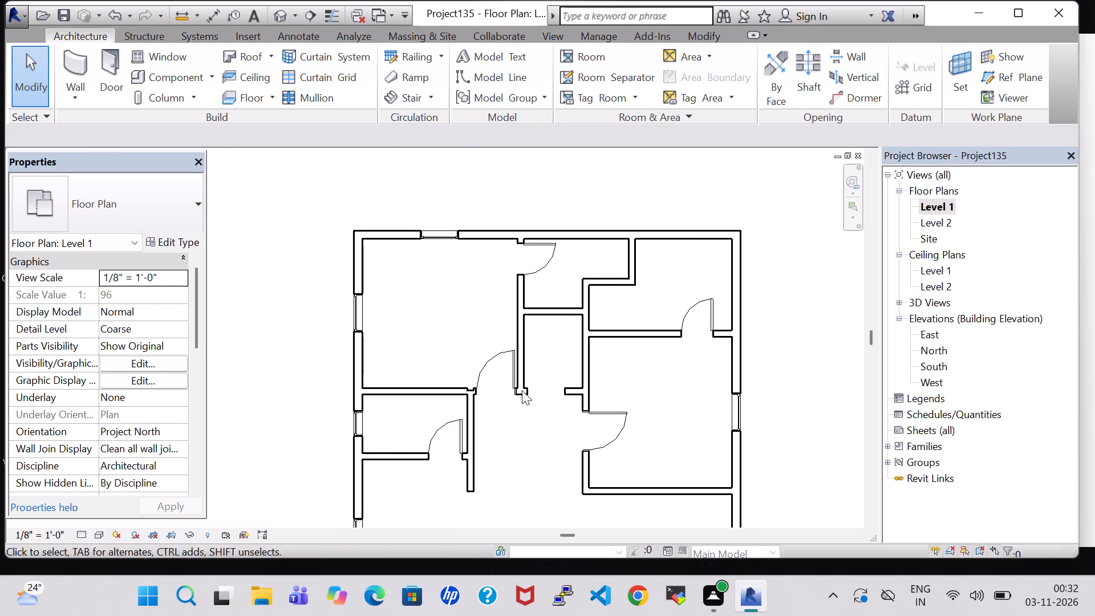
{"action": "scroll", "coordinate": [451, 301], "scroll_direction": "down", "scroll_amount": 1}
{"action": "left_click", "coordinate": [163, 82]}
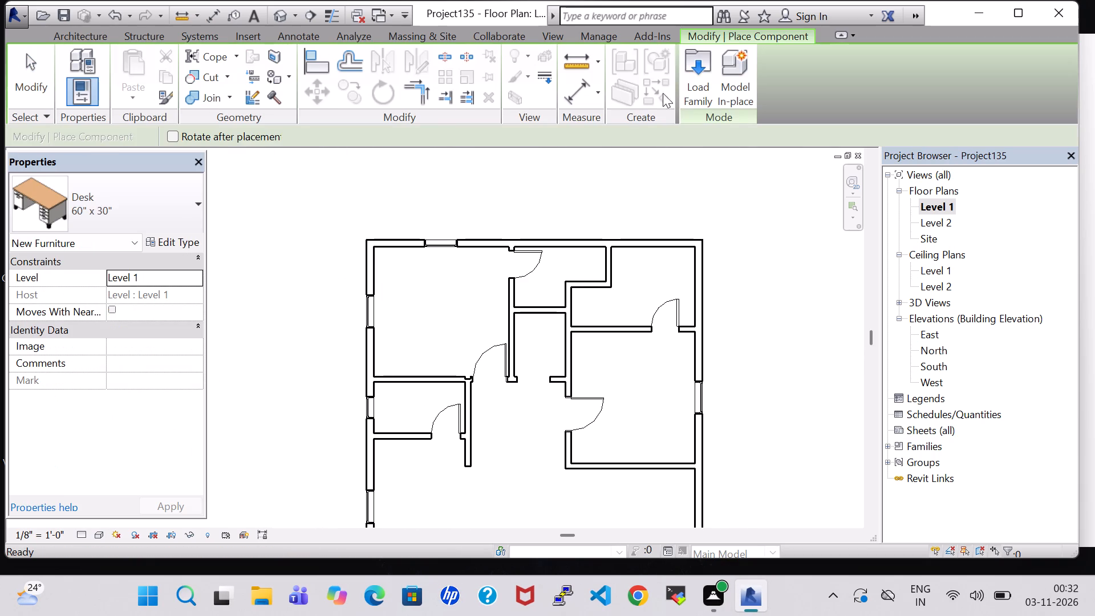
{"action": "left_click", "coordinate": [695, 77]}
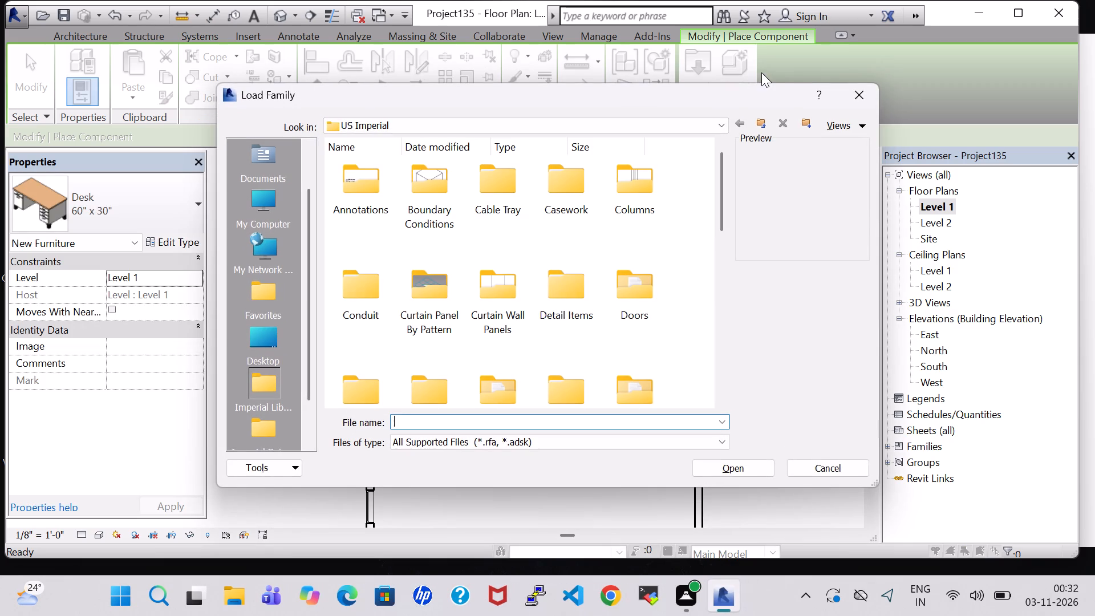
{"action": "scroll", "coordinate": [591, 277], "scroll_direction": "down", "scroll_amount": 1}
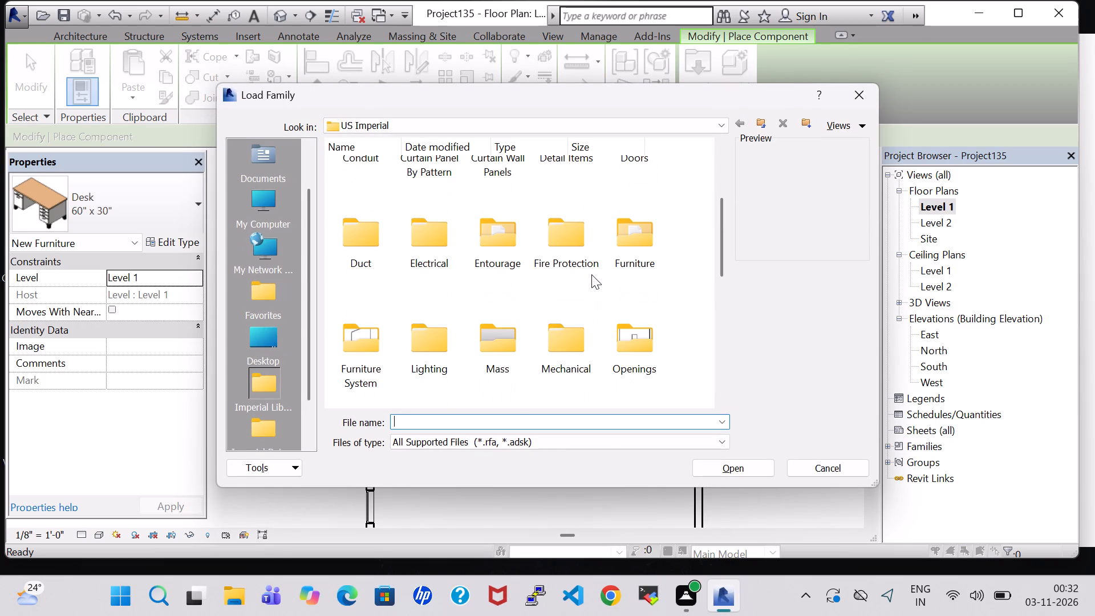
{"action": "double_click", "coordinate": [618, 250]}
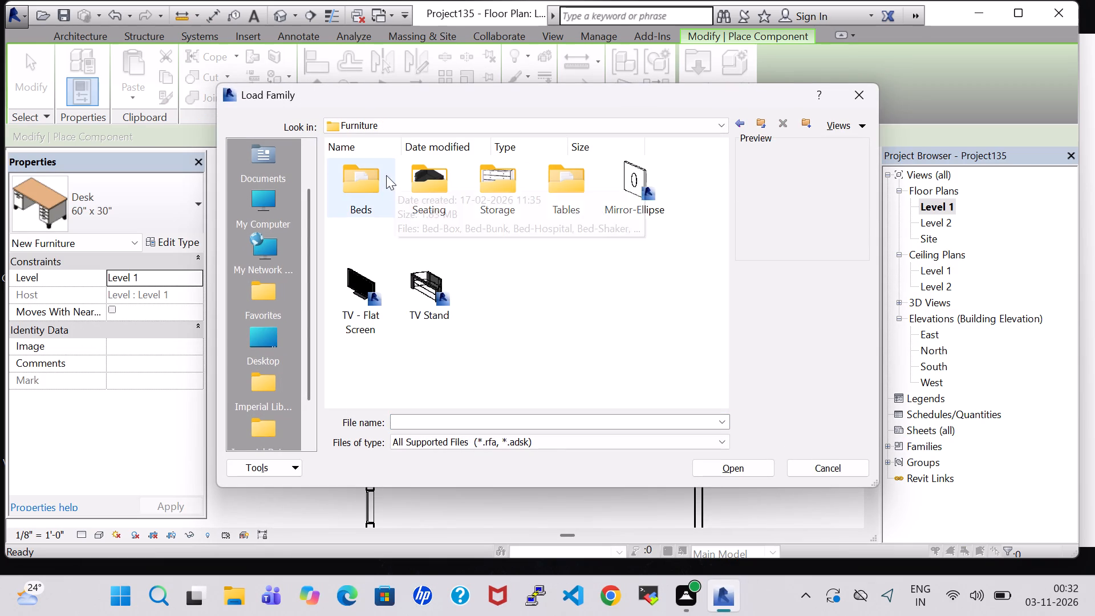
{"action": "triple_click", "coordinate": [380, 175]}
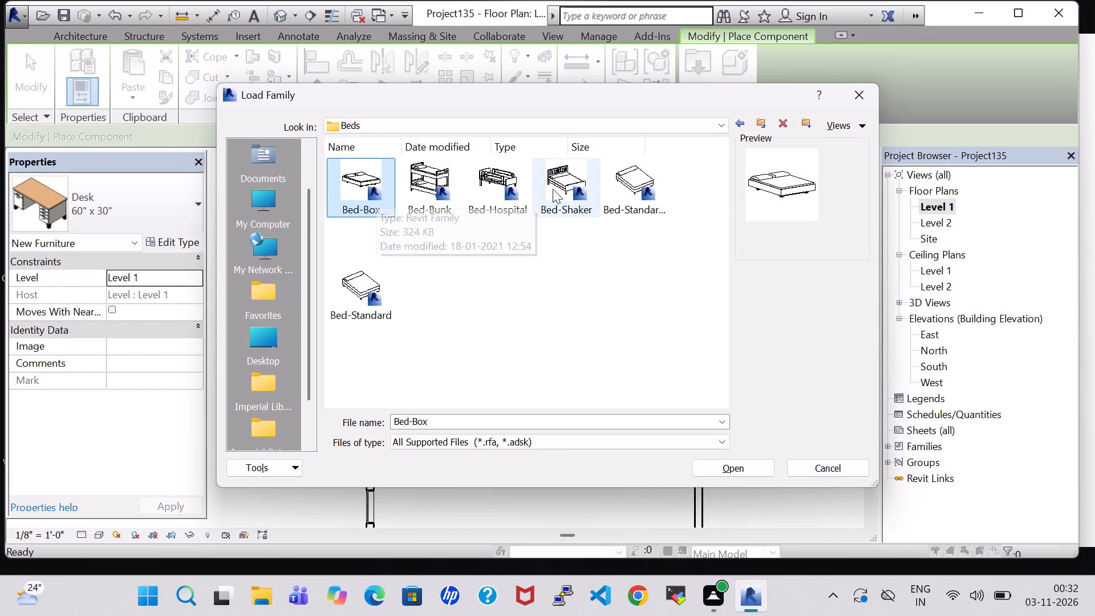
{"action": "double_click", "coordinate": [542, 177]}
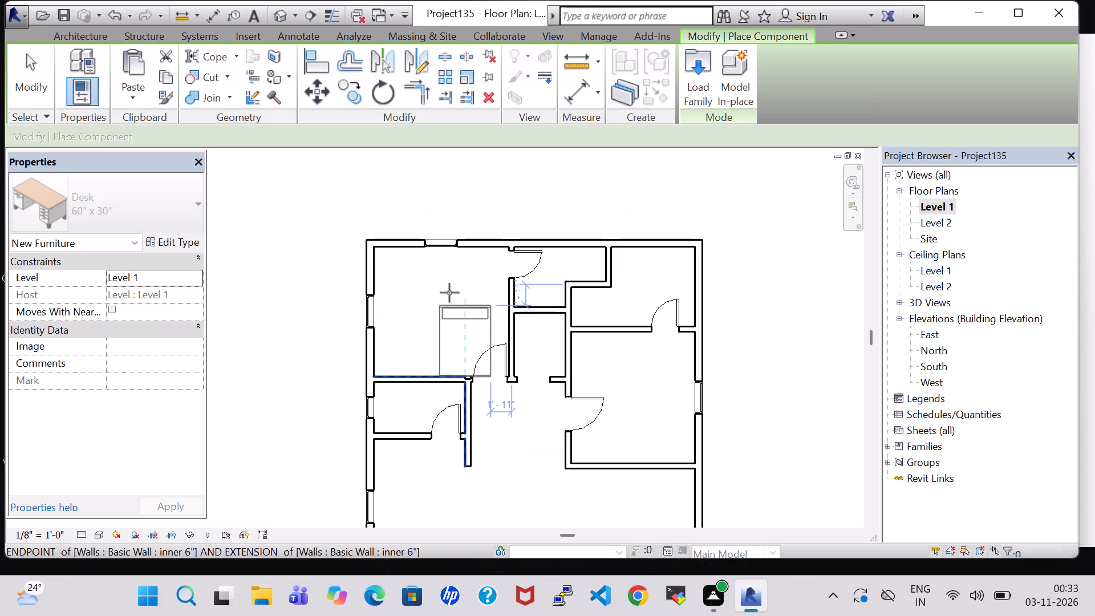
Place a Bed-Shaker Double 56" x 78" in the top-left bedroom, with its headboard under the top wall's window.
{"action": "scroll", "coordinate": [429, 281], "scroll_direction": "up", "scroll_amount": 3}
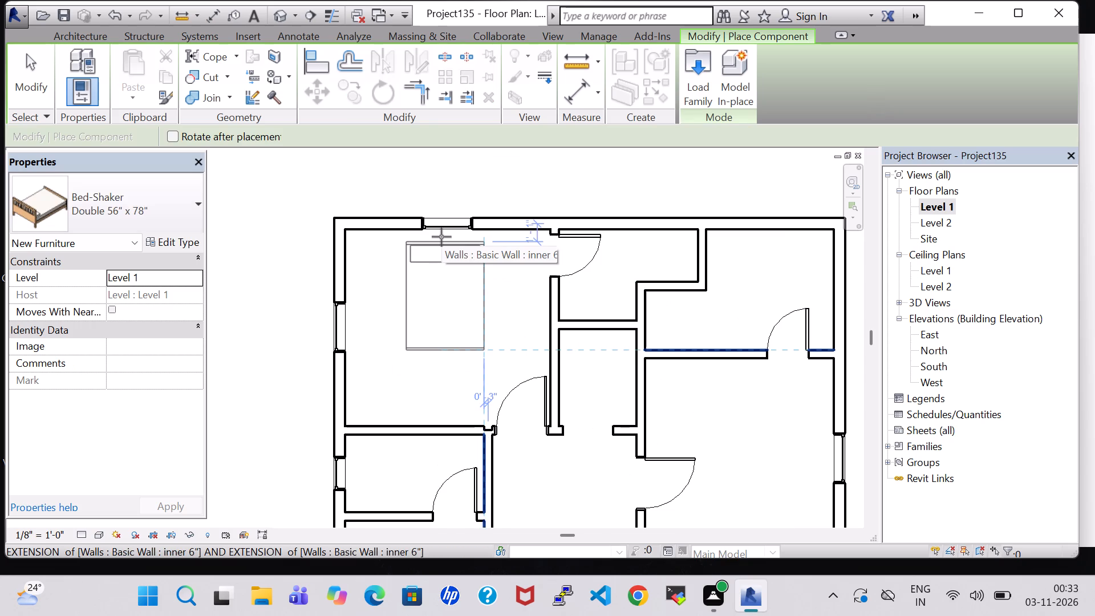
{"action": "scroll", "coordinate": [441, 237], "scroll_direction": "up", "scroll_amount": 2}
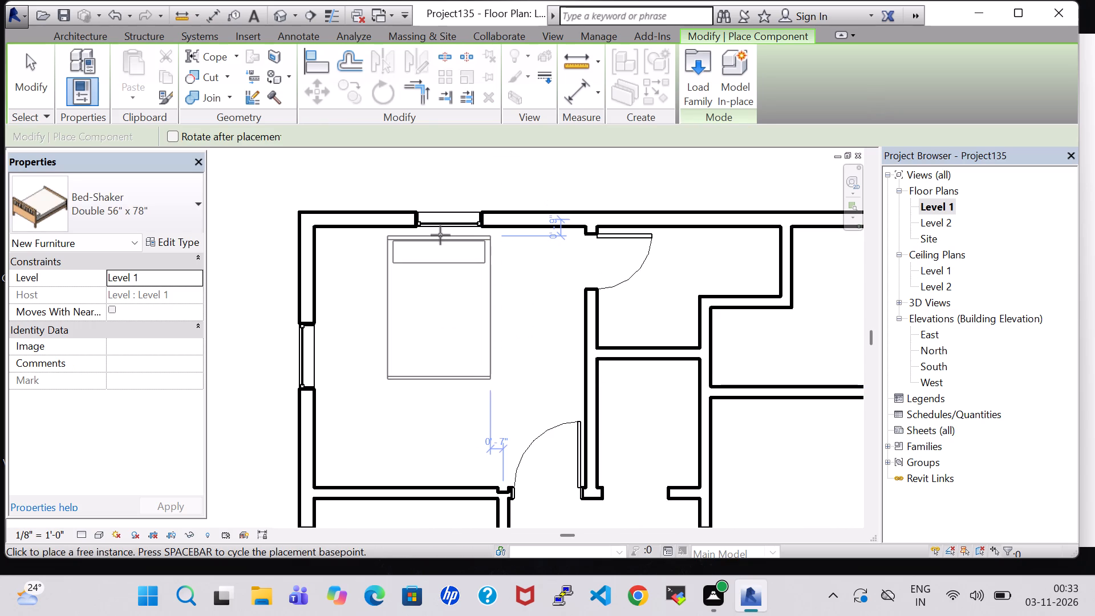
{"action": "left_click", "coordinate": [440, 235]}
{"action": "key", "text": "Escape"}
{"action": "key", "text": "Escape"}
Nudge the top-left bedroom's top window five increments left, to 5' 7 1/2" from the left exterior wall.
{"action": "left_click", "coordinate": [443, 229]}
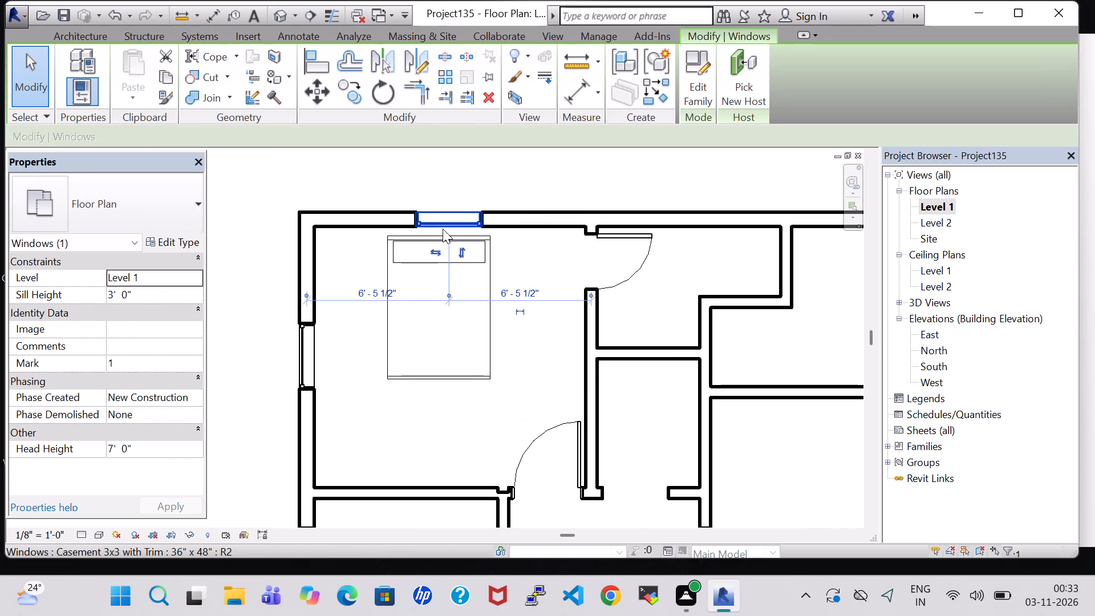
{"action": "key", "text": "Left"}
{"action": "key", "text": "Left"}
{"action": "key", "text": "Left"}
{"action": "key", "text": "Left"}
{"action": "key", "text": "Left"}
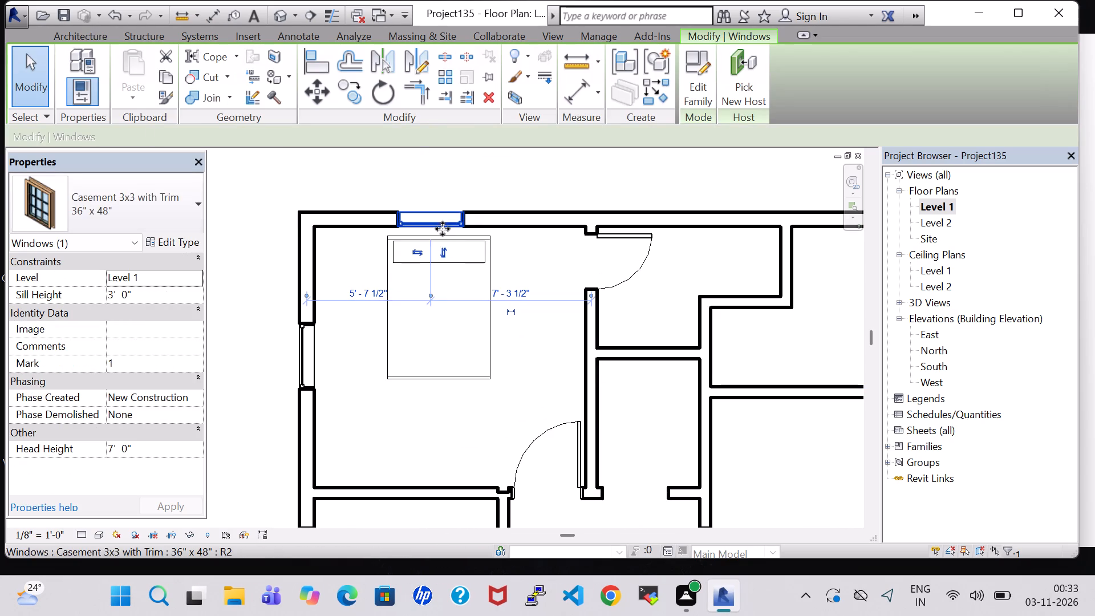
{"action": "left_click", "coordinate": [489, 202]}
Nudge the bed left until its right side is 5' 11" from the bedroom's right wall.
{"action": "left_click", "coordinate": [419, 268]}
{"action": "key", "text": "Left"}
{"action": "key", "text": "Left"}
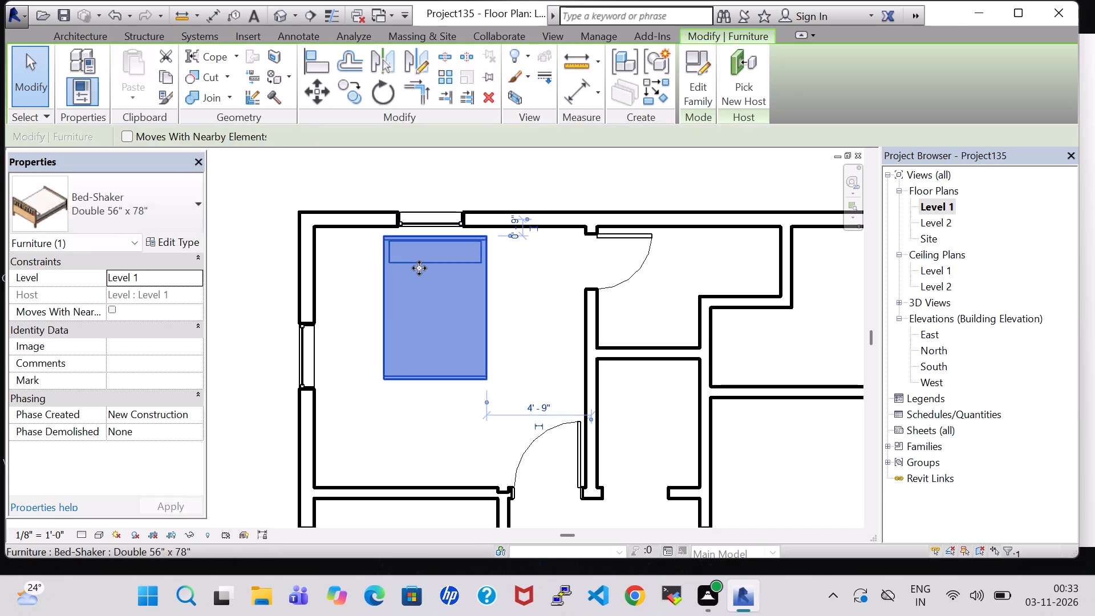
{"action": "key", "text": "Left"}
{"action": "key", "text": "Left"}
{"action": "key", "text": "Left"}
{"action": "key", "text": "Left"}
{"action": "key", "text": "Left"}
{"action": "key", "text": "Left"}
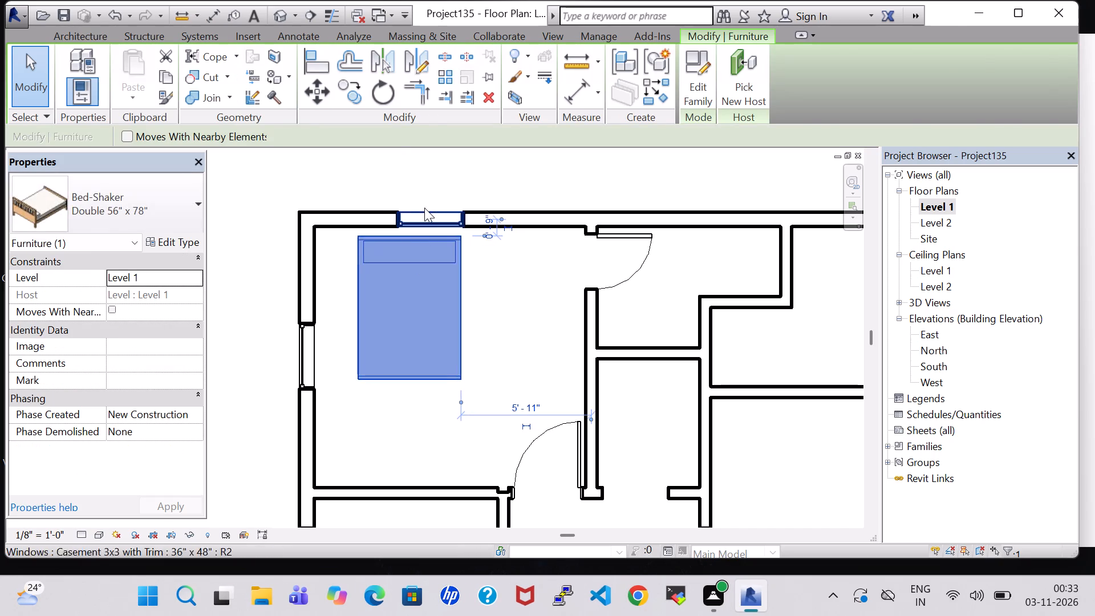
{"action": "left_click", "coordinate": [424, 201]}
Nudge the window above the bed six increments left, to 4' 7 1/2" from the left exterior wall.
{"action": "left_click", "coordinate": [428, 212]}
{"action": "key", "text": "Left"}
{"action": "key", "text": "Left"}
{"action": "key", "text": "Left"}
{"action": "key", "text": "Left"}
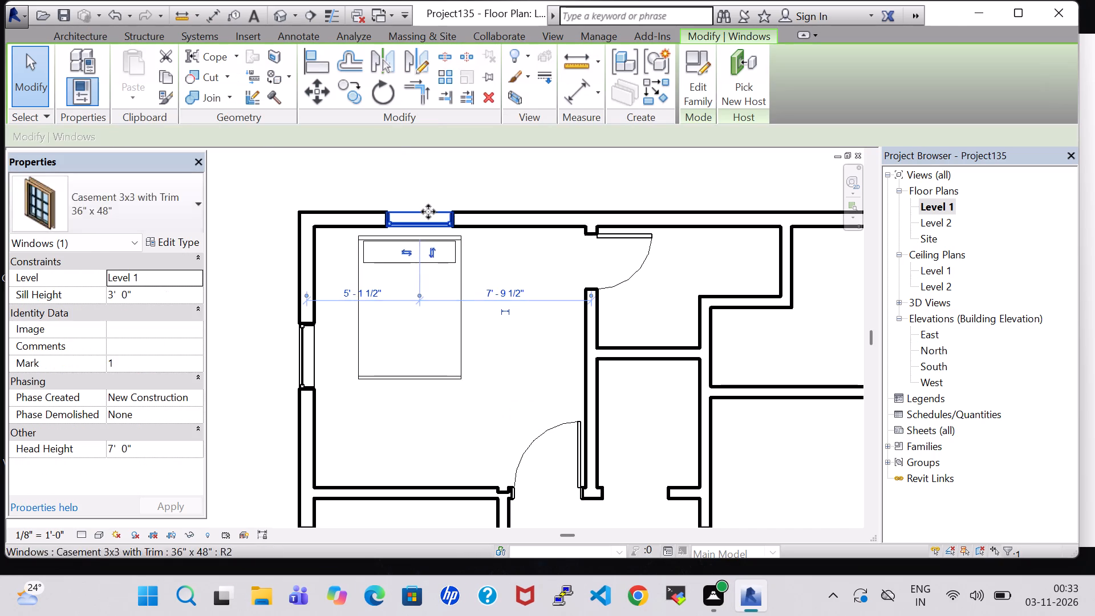
{"action": "key", "text": "Left"}
{"action": "key", "text": "Left"}
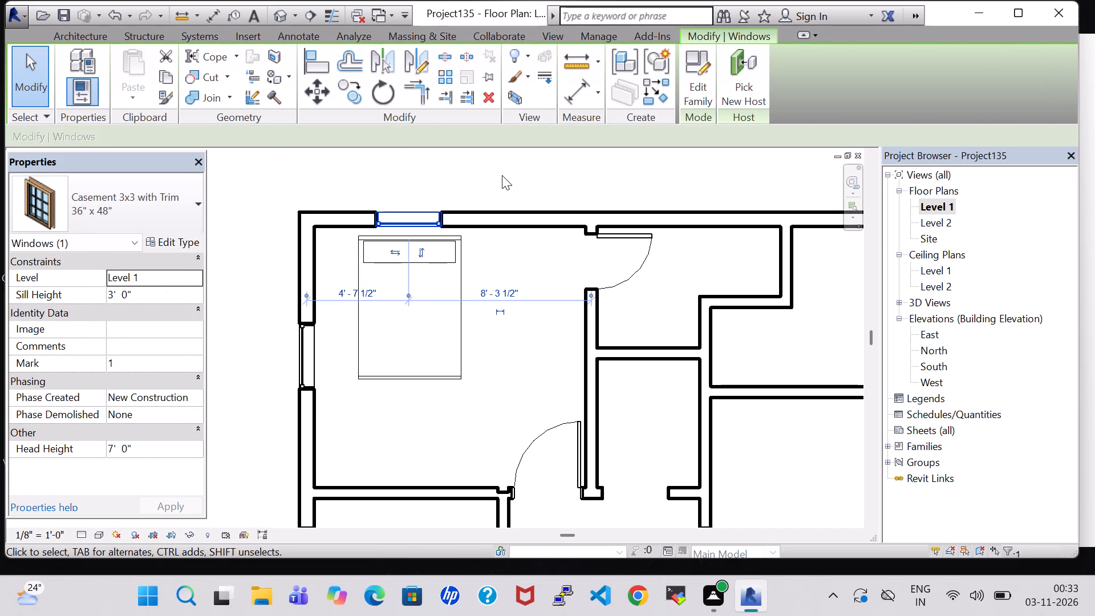
{"action": "left_click", "coordinate": [502, 175]}
Load the Table-Coffee component family from the US Imperial library's Furniture > Tables folder.
{"action": "scroll", "coordinate": [502, 175], "scroll_direction": "down", "scroll_amount": 2}
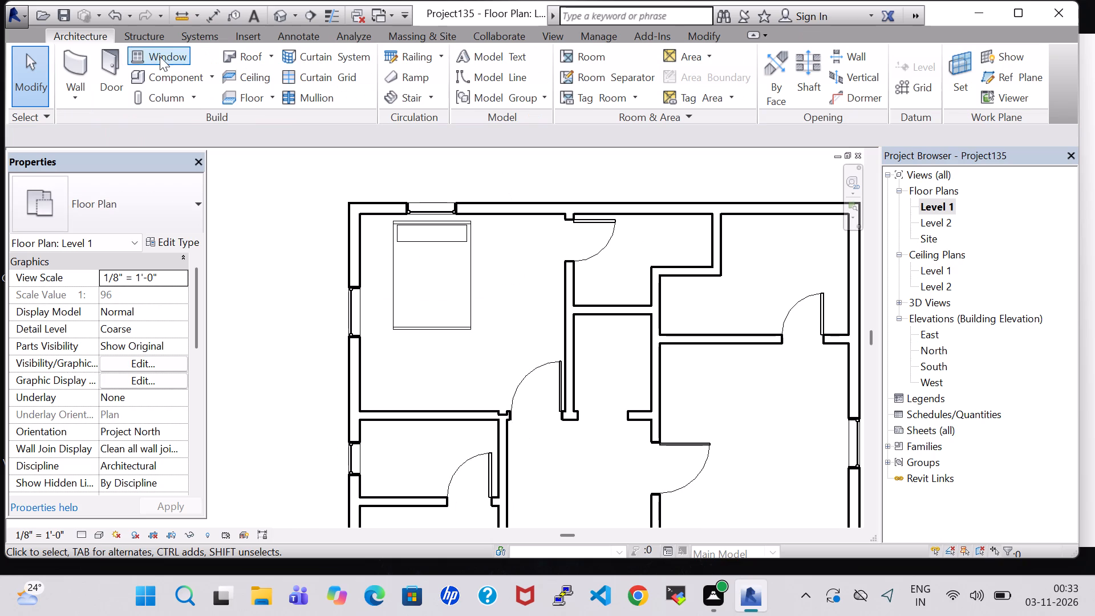
{"action": "left_click", "coordinate": [173, 75]}
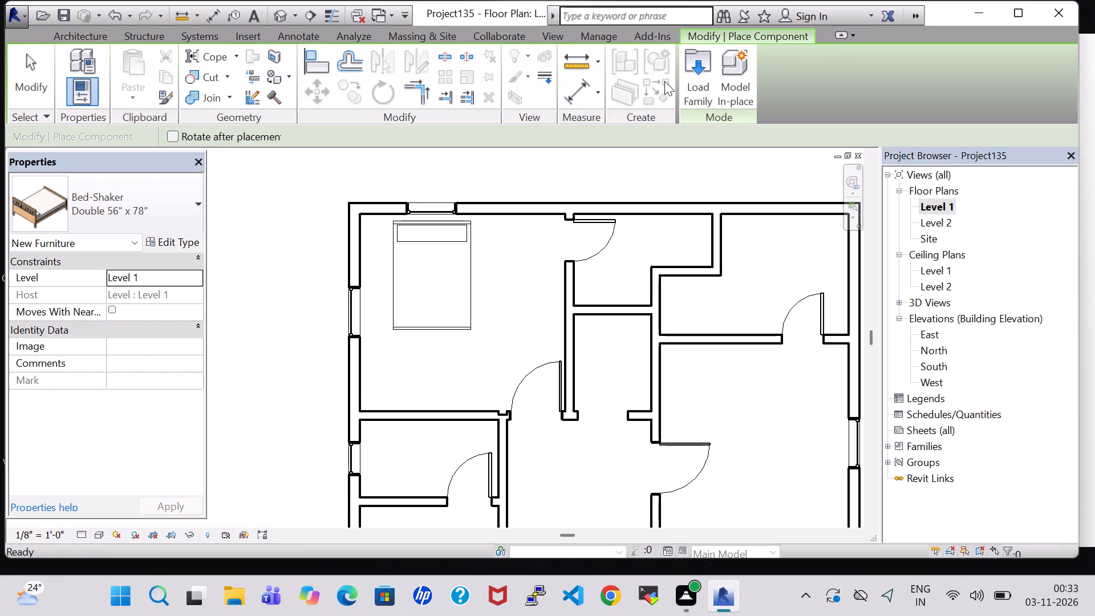
{"action": "left_click", "coordinate": [682, 83]}
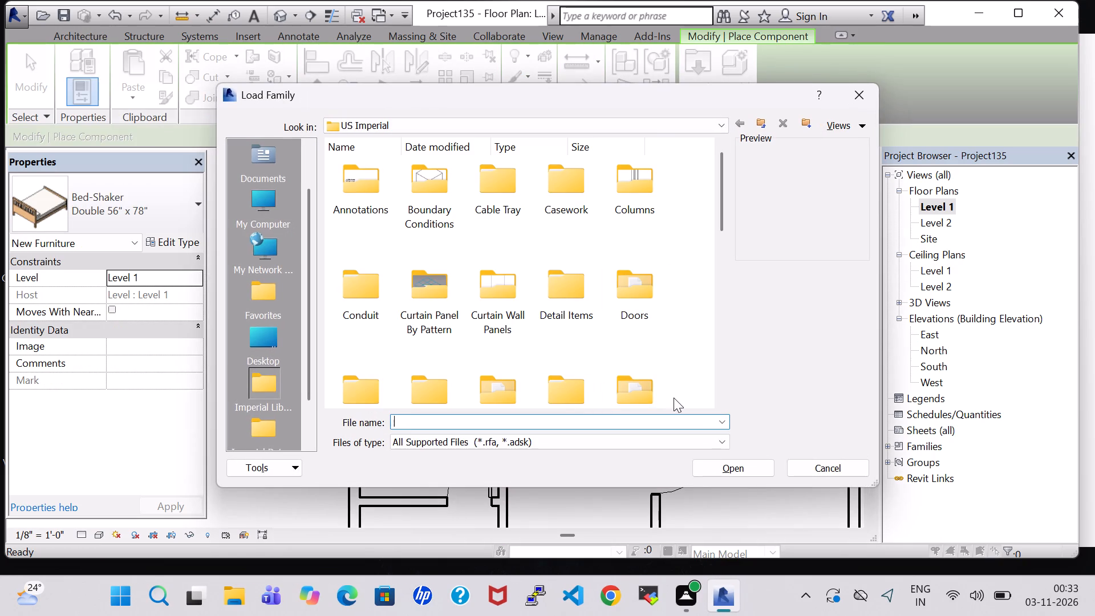
{"action": "double_click", "coordinate": [648, 387]}
{"action": "double_click", "coordinate": [558, 193]}
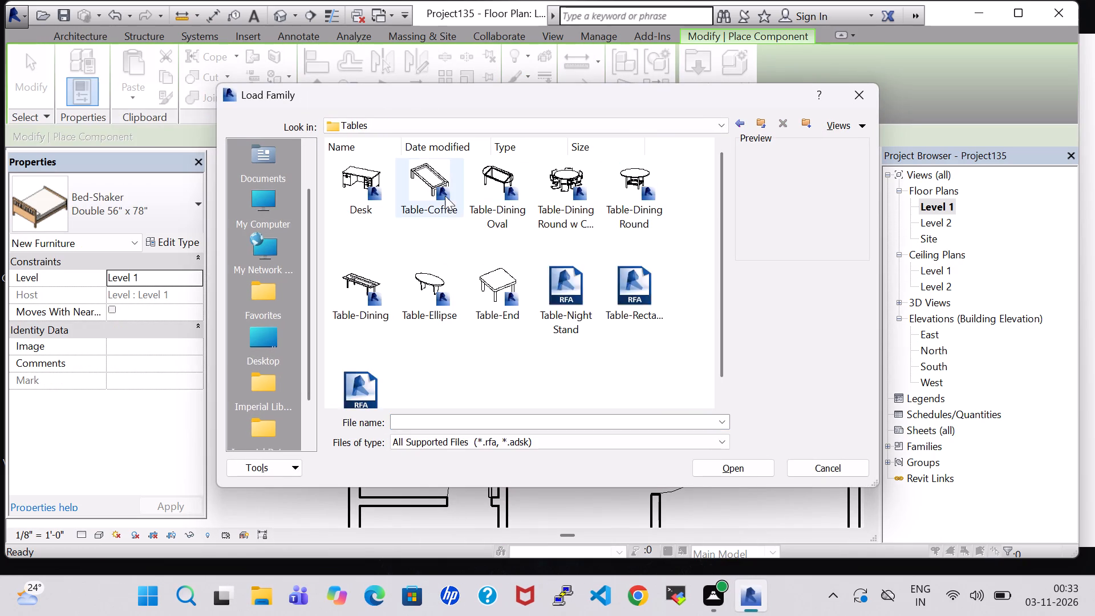
{"action": "left_click", "coordinate": [443, 200]}
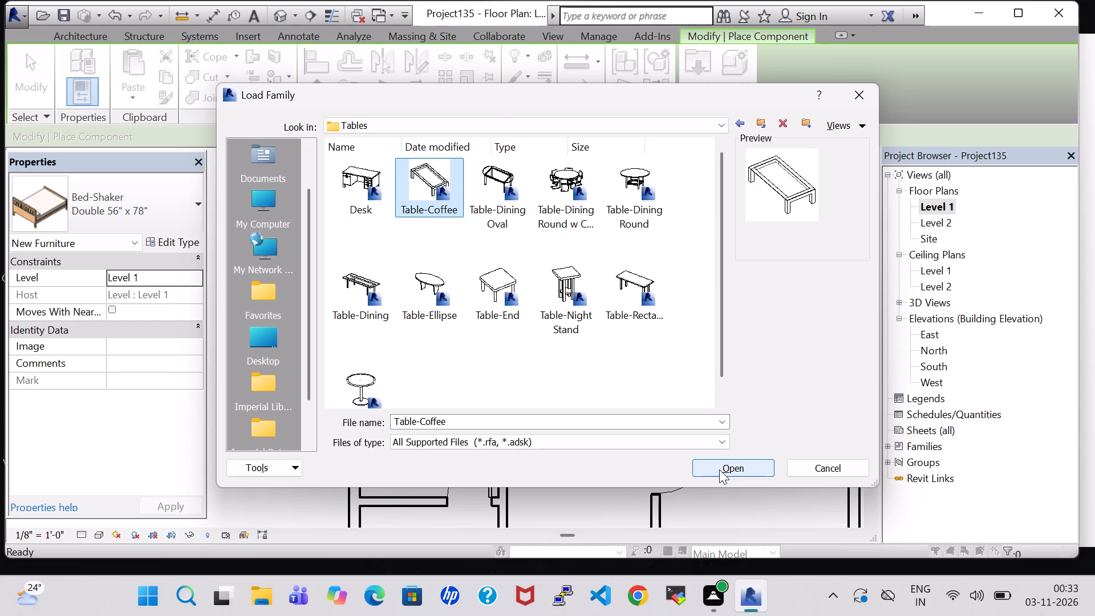
{"action": "left_click", "coordinate": [719, 468]}
{"action": "scroll", "coordinate": [501, 242], "scroll_direction": "up", "scroll_amount": 3}
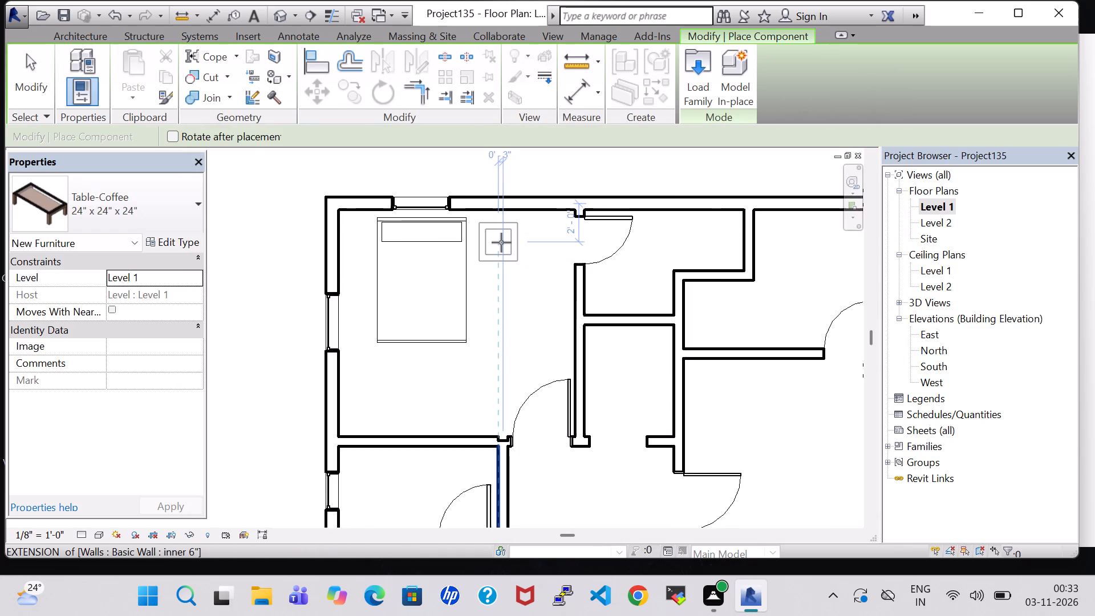
Place the 24" x 24" x 24" coffee table beside the bed's upper right corner, about 1' 9" from the top wall.
{"action": "left_click", "coordinate": [490, 236]}
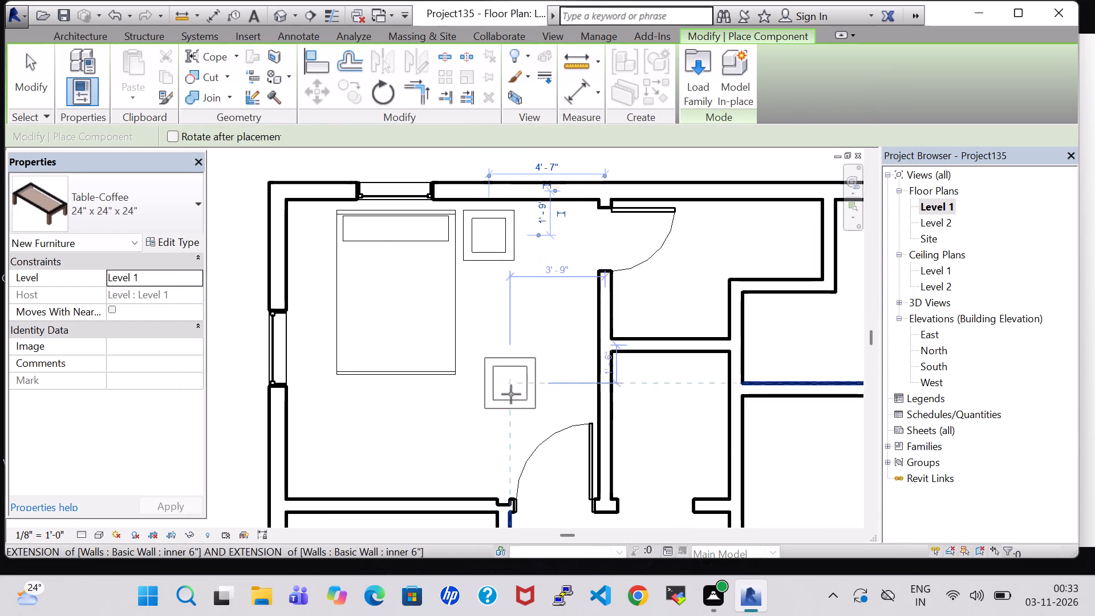
{"action": "key", "text": "Escape"}
{"action": "key", "text": "Escape"}
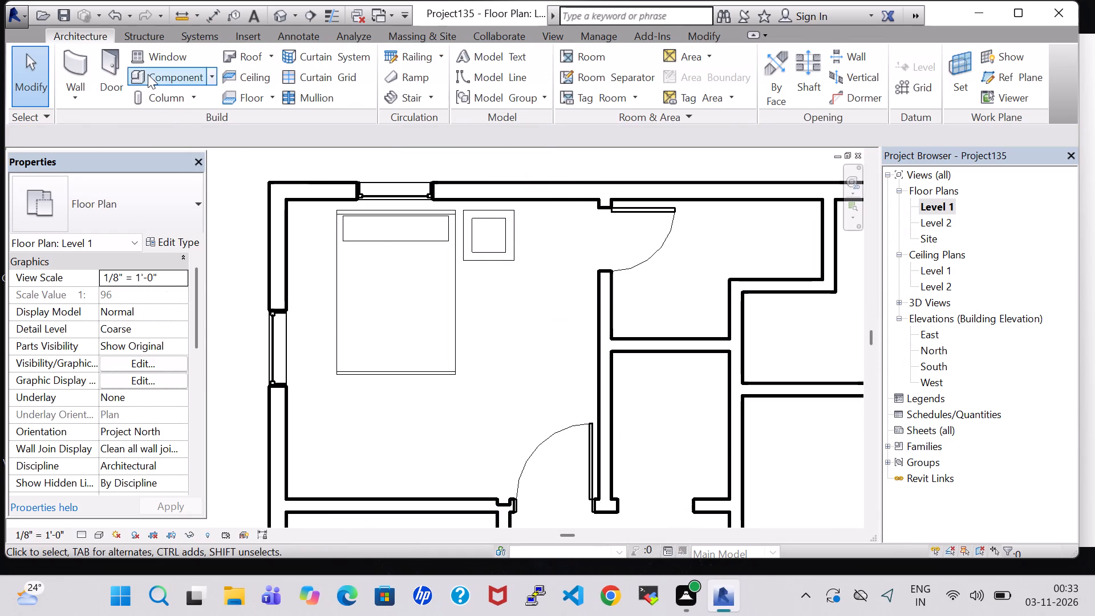
Load the Table-End component family from the US Imperial library's Furniture > Tables folder.
{"action": "left_click", "coordinate": [148, 74]}
{"action": "left_click", "coordinate": [690, 103]}
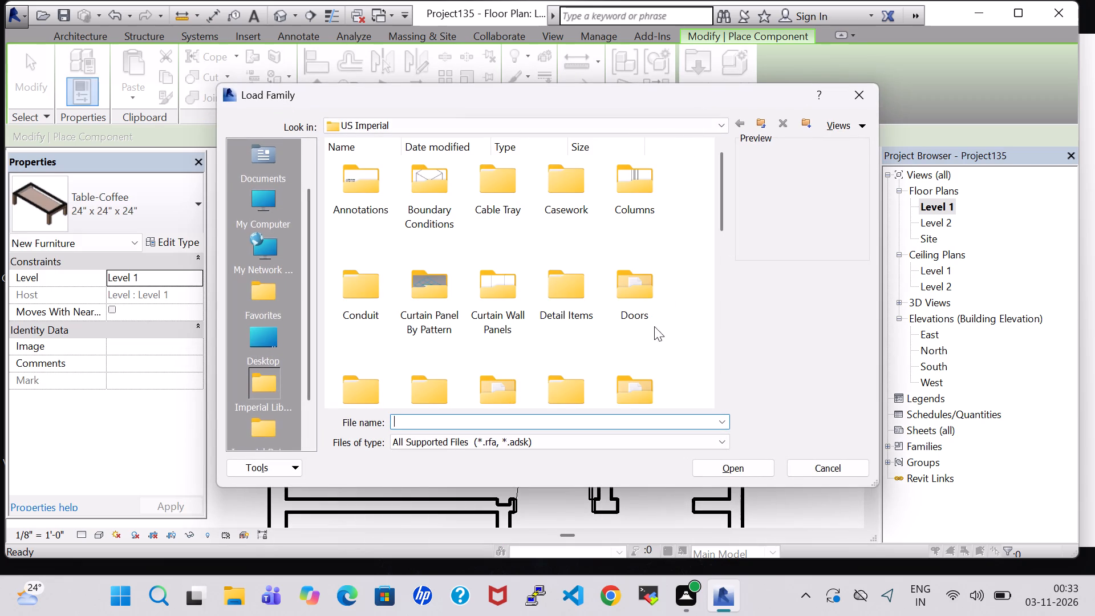
{"action": "double_click", "coordinate": [641, 374]}
{"action": "double_click", "coordinate": [557, 202]}
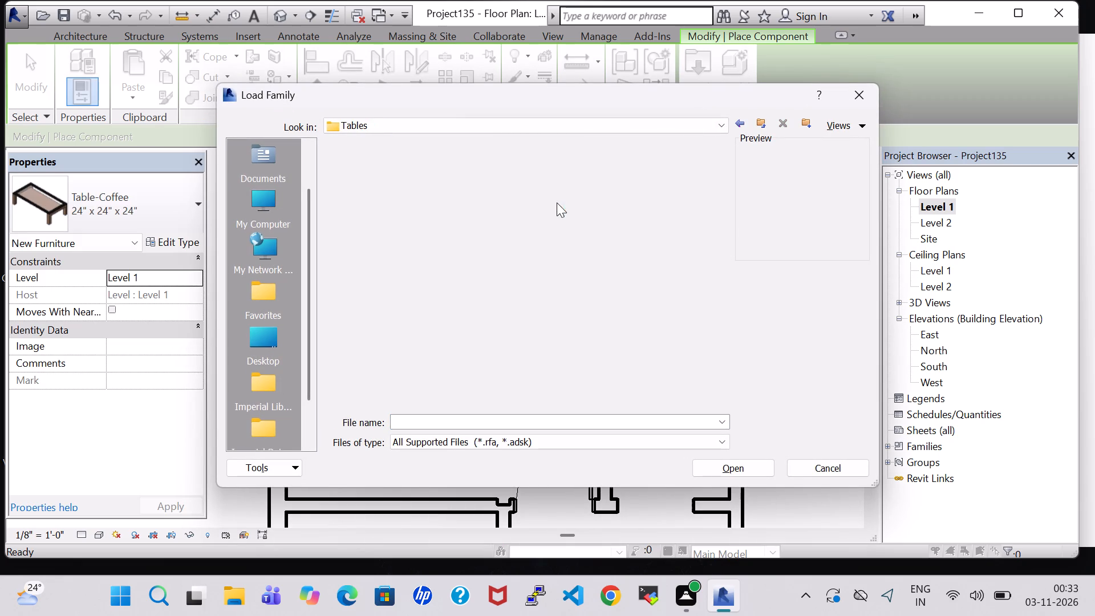
{"action": "left_click", "coordinate": [513, 281]}
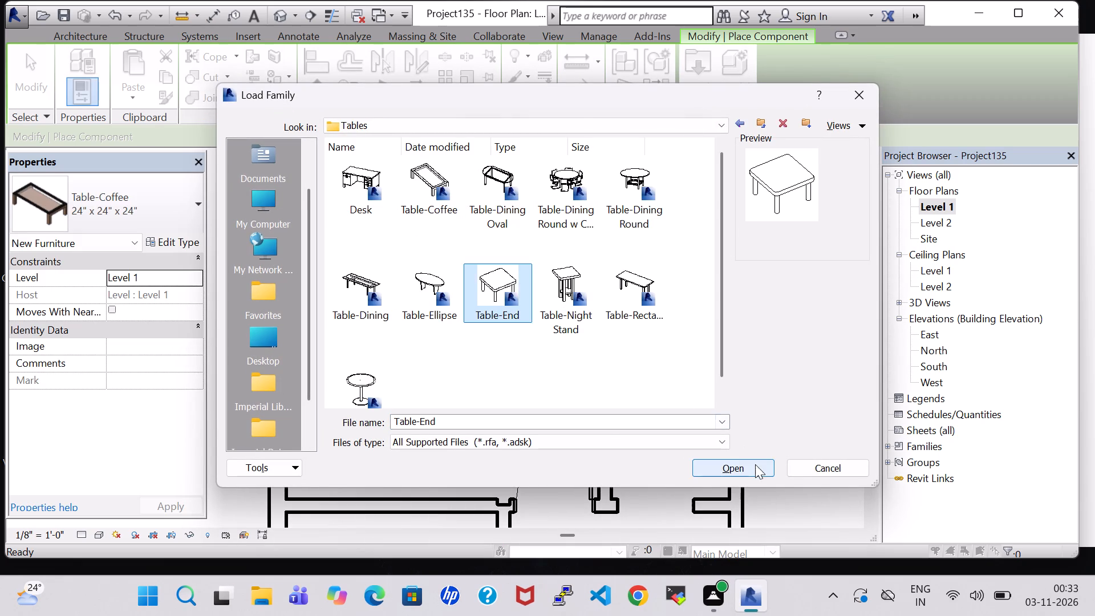
{"action": "left_click", "coordinate": [755, 464]}
Place a 24" x 24" end table at the bed's upper left corner, about 10' 4" from the bedroom's right wall.
{"action": "scroll", "coordinate": [314, 240], "scroll_direction": "up", "scroll_amount": 4}
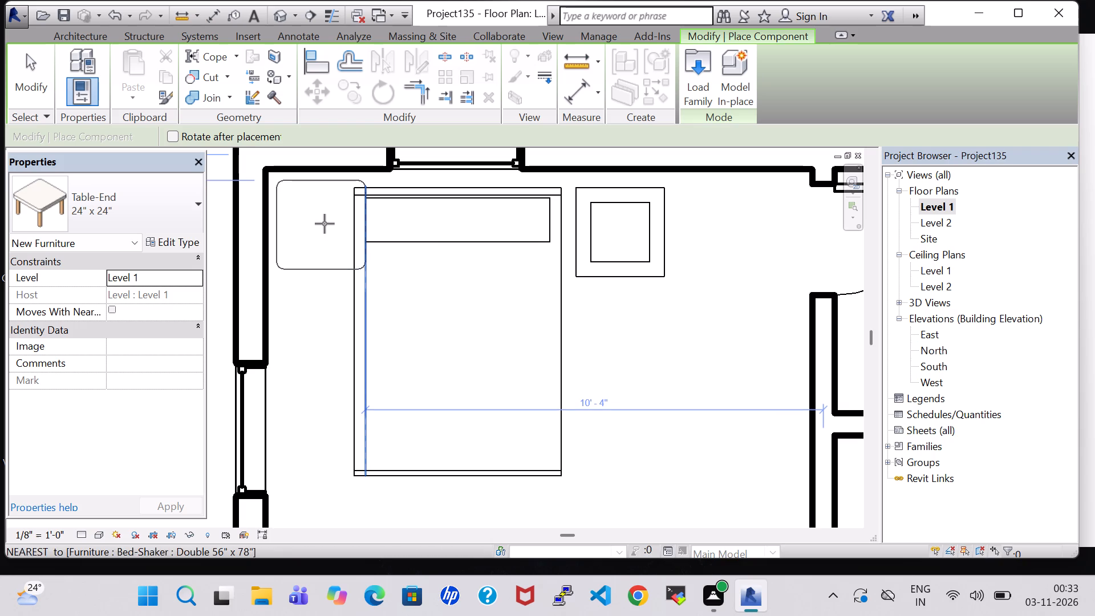
{"action": "left_click", "coordinate": [325, 224]}
{"action": "key", "text": "Escape"}
{"action": "key", "text": "Escape"}
Set the end table type's height to 2' 0".
{"action": "left_click", "coordinate": [314, 271]}
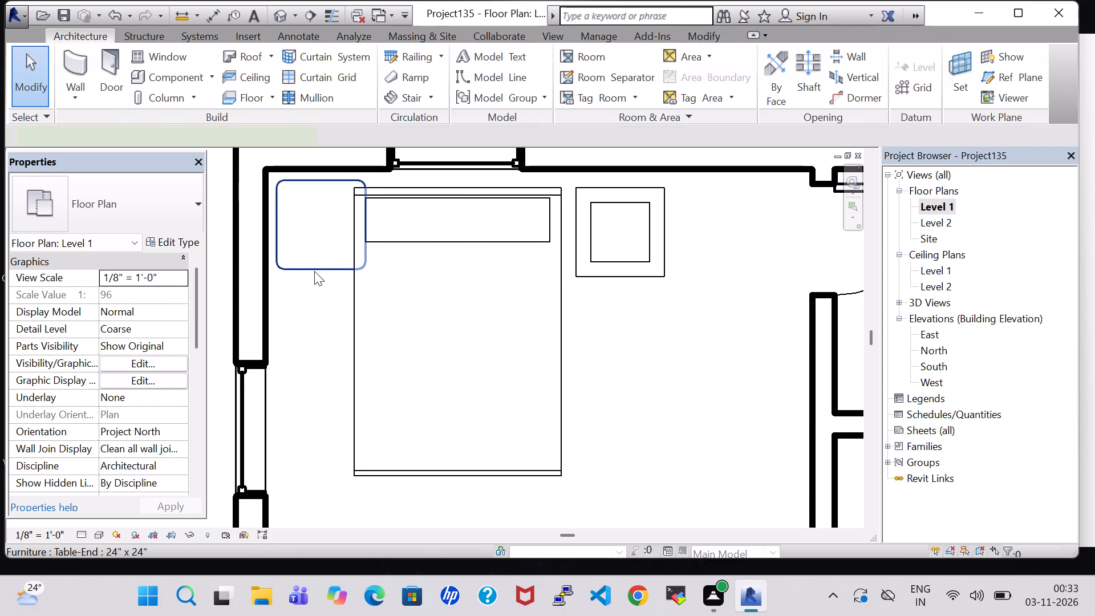
{"action": "left_click", "coordinate": [160, 239]}
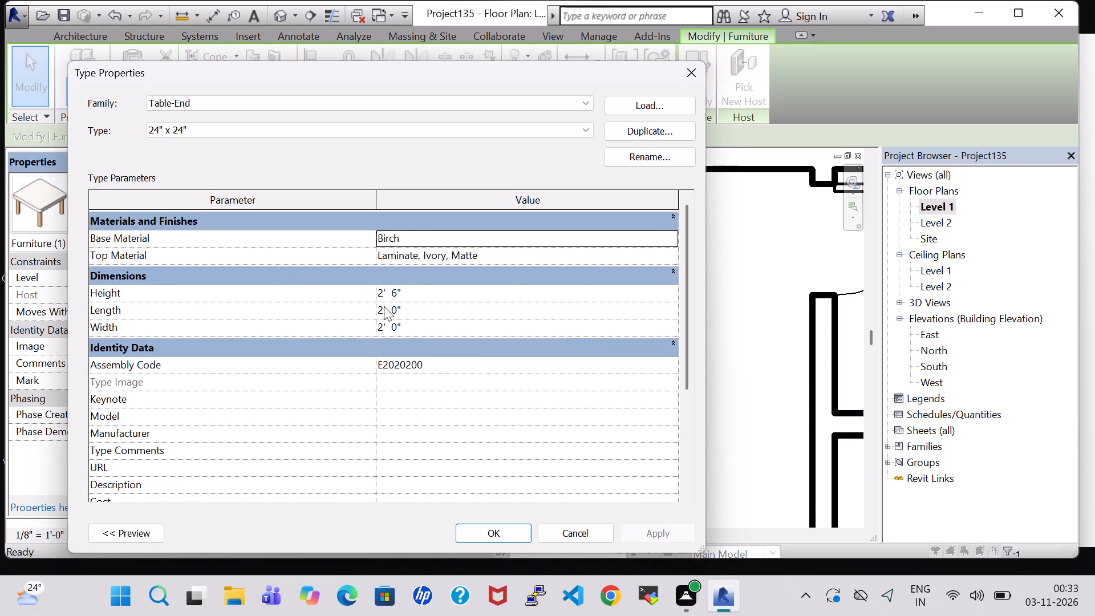
{"action": "left_click", "coordinate": [398, 291]}
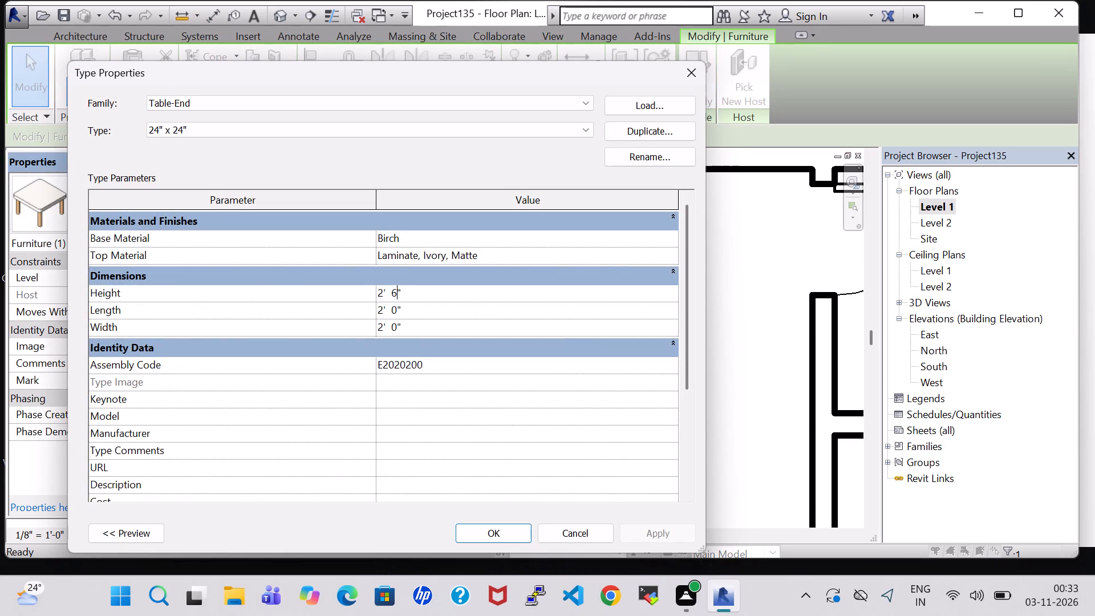
{"action": "key", "text": "BackSpace"}
{"action": "key", "text": "0"}
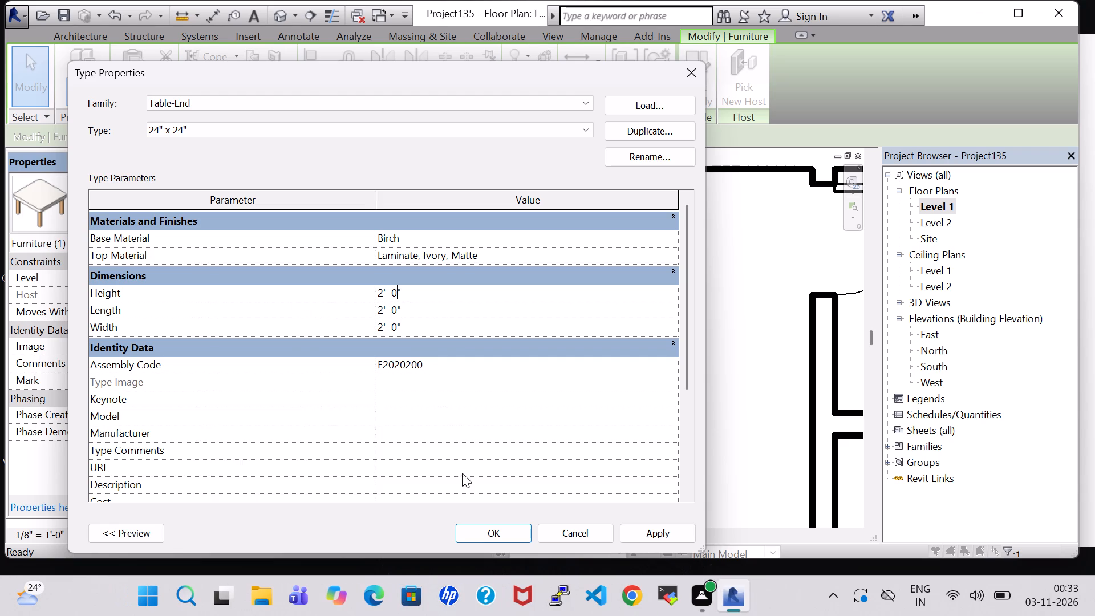
{"action": "left_click", "coordinate": [481, 533]}
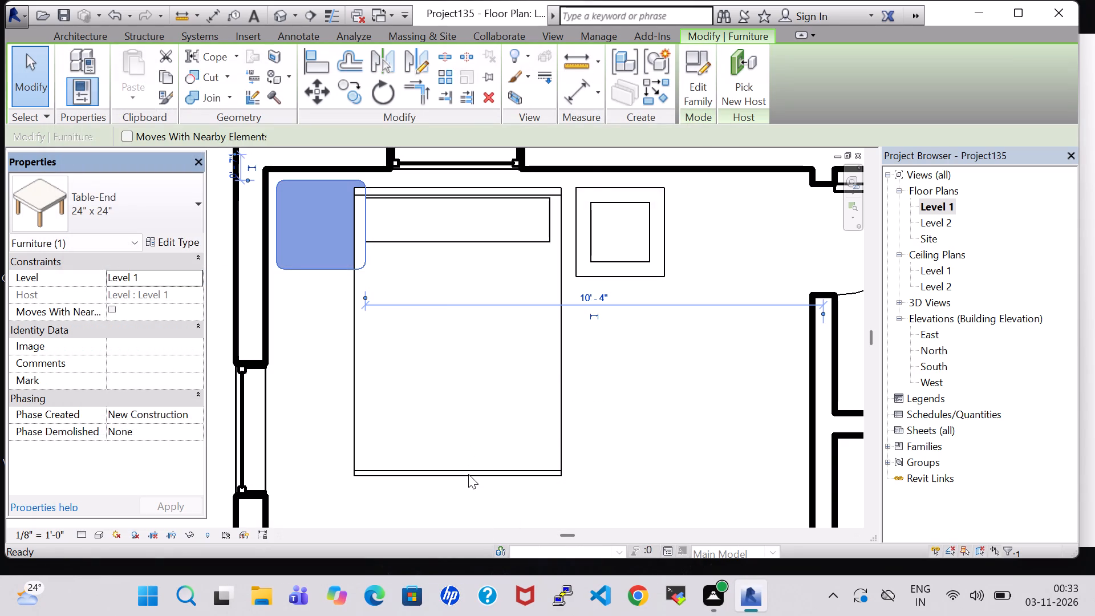
Nudge the bed four increments right and two up, until its right side is 5' 7" from the bedroom's right wall.
{"action": "left_click", "coordinate": [468, 474]}
{"action": "key", "text": "Right"}
{"action": "key", "text": "Right"}
{"action": "key", "text": "Right"}
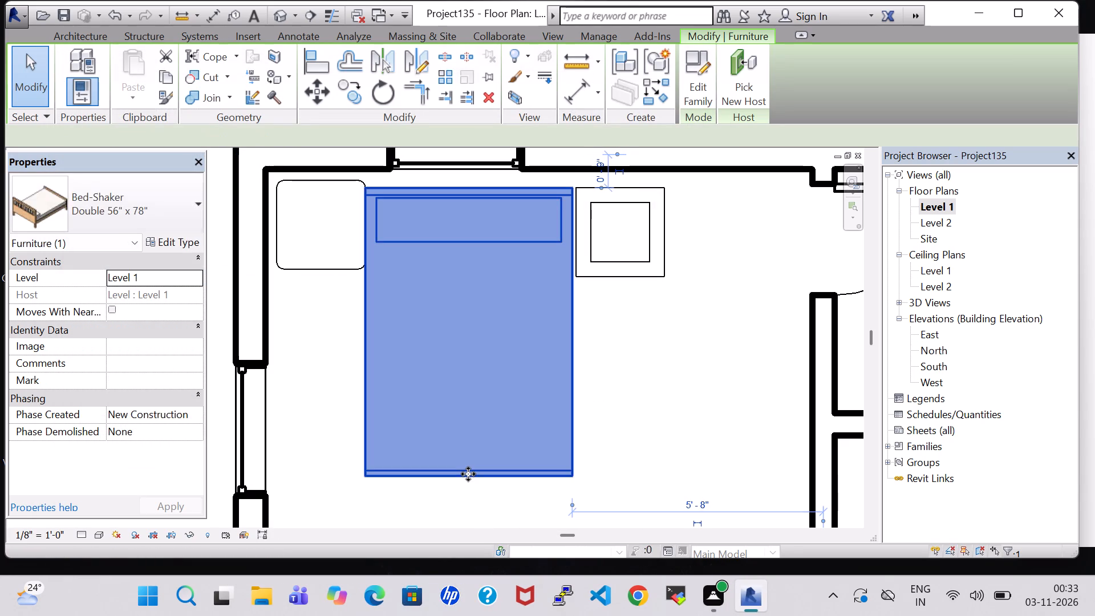
{"action": "key", "text": "Right"}
{"action": "key", "text": "Up"}
{"action": "key", "text": "Up"}
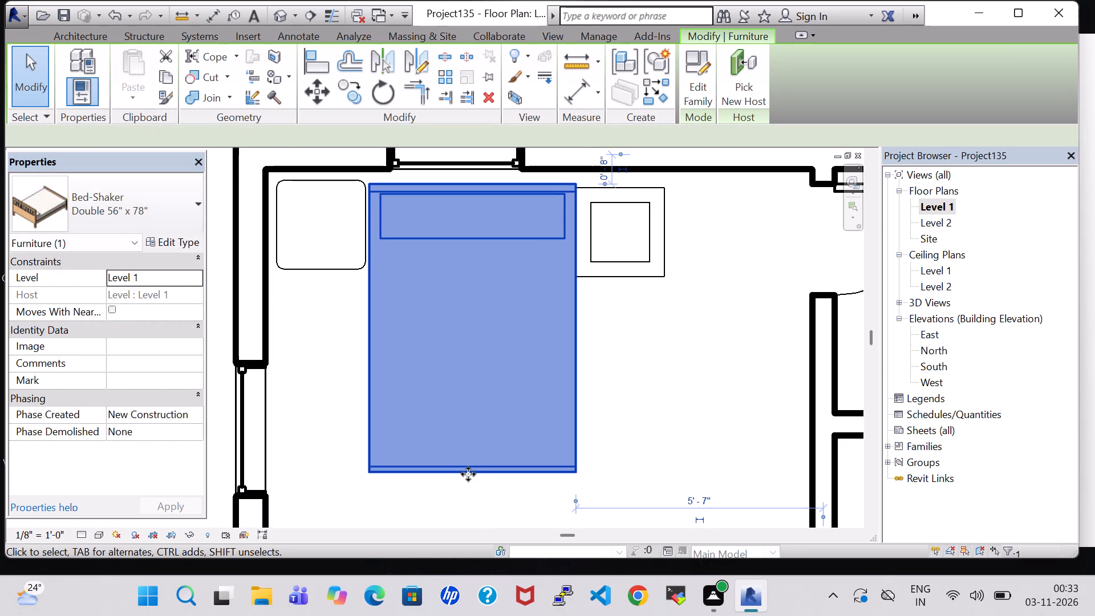
Nudge the end table one increment up and one left, to 10' 5" from the bedroom's right wall.
{"action": "left_click", "coordinate": [300, 270]}
{"action": "key", "text": "Up"}
{"action": "key", "text": "Left"}
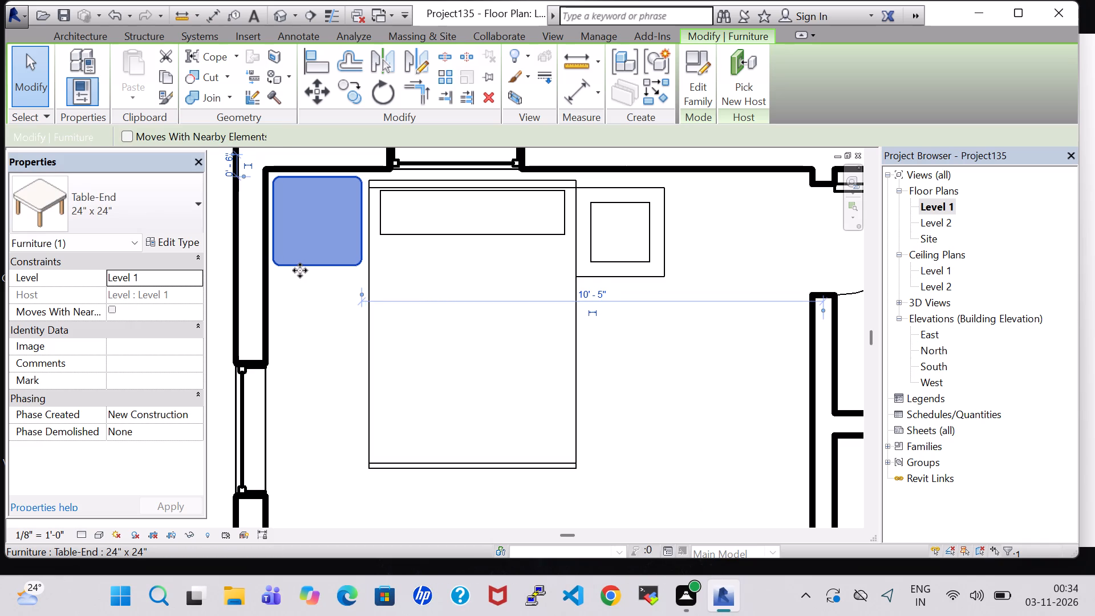
{"action": "left_click", "coordinate": [310, 346]}
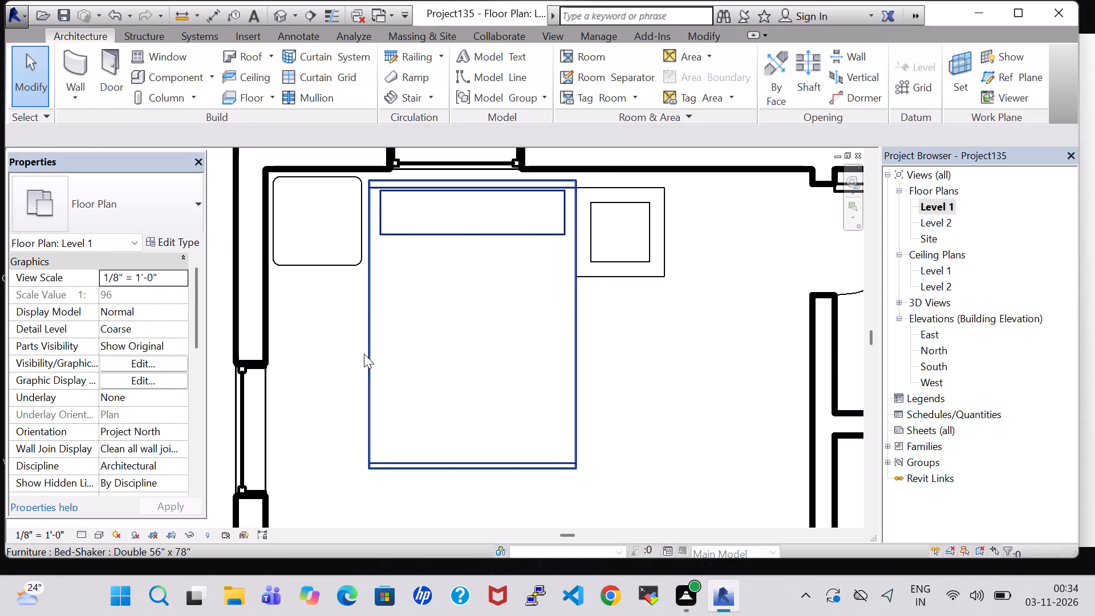
Nudge the bed one increment left and one up, level with the top of the end table.
{"action": "left_click", "coordinate": [371, 359]}
{"action": "key", "text": "Left"}
{"action": "key", "text": "Up"}
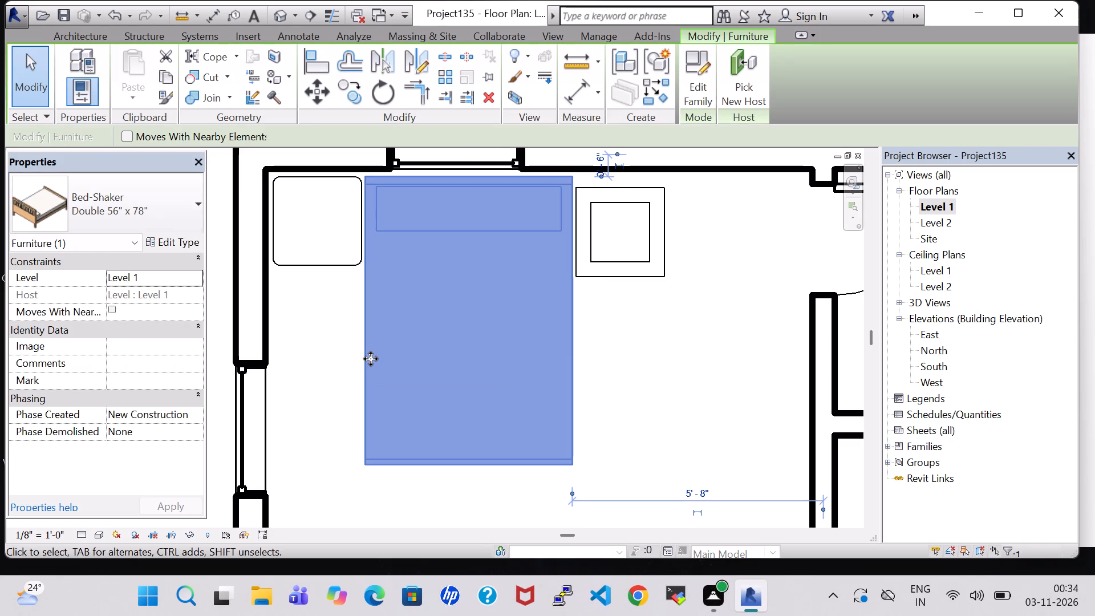
{"action": "left_click", "coordinate": [656, 317]}
Nudge the coffee table three increments up, to 1' 6" from the top wall, level with the head of the bed.
{"action": "left_click", "coordinate": [634, 266]}
{"action": "key", "text": "Up"}
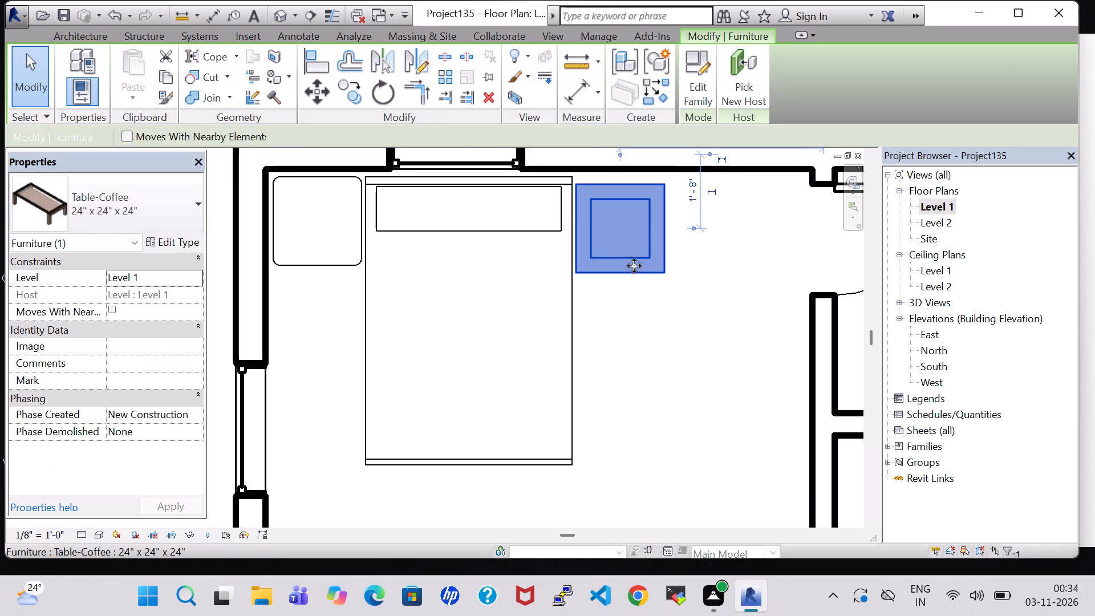
{"action": "key", "text": "Up"}
{"action": "key", "text": "Up"}
{"action": "double_click", "coordinate": [636, 321]}
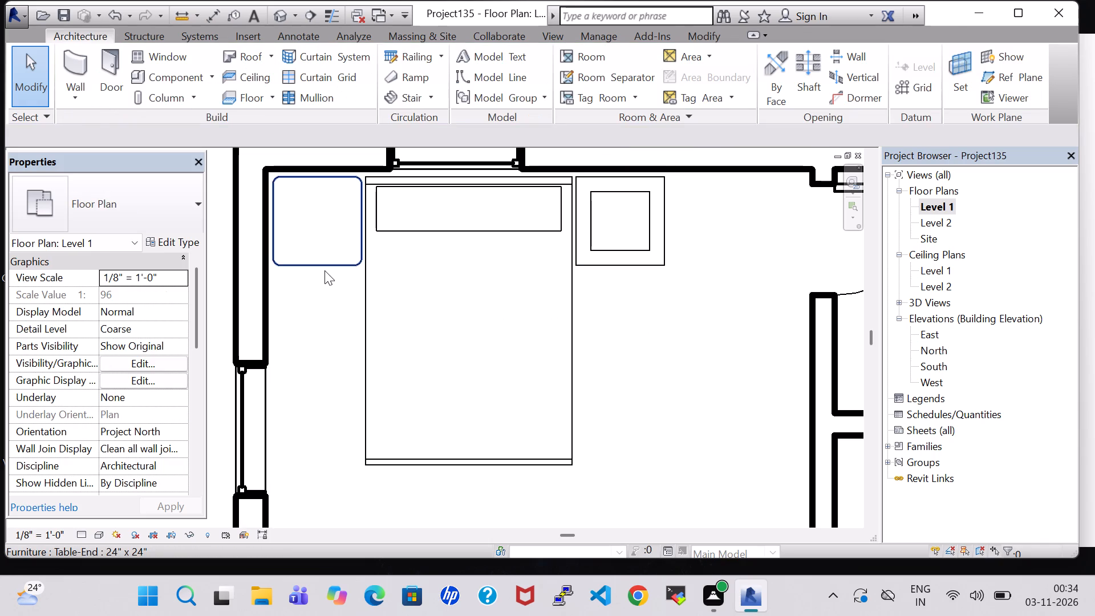
Check the end table's type dimensions.
{"action": "left_click", "coordinate": [325, 270]}
{"action": "left_click", "coordinate": [167, 245]}
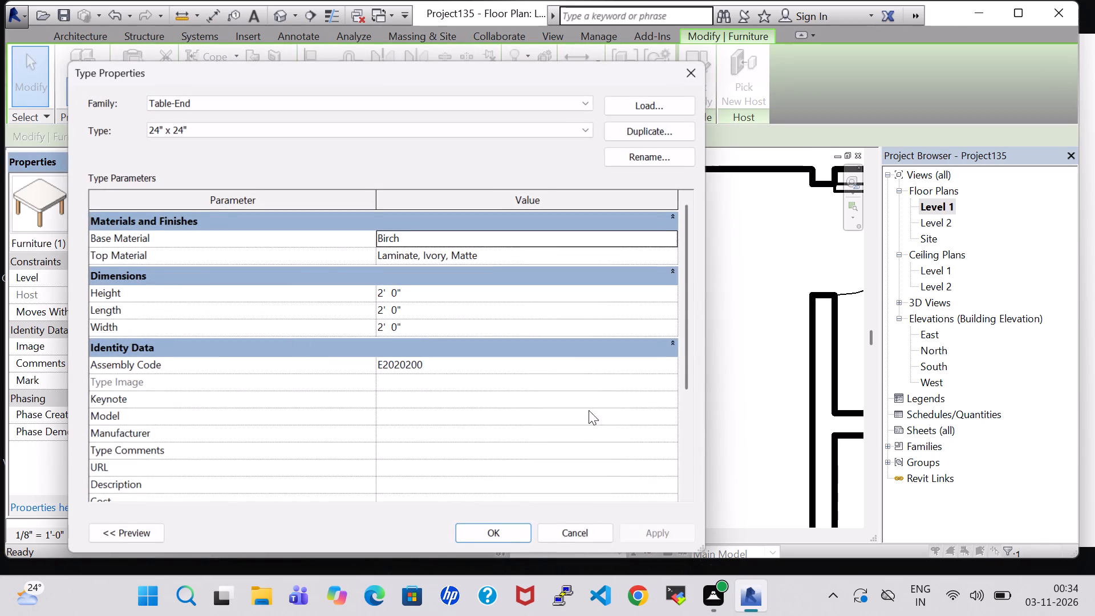
{"action": "left_click", "coordinate": [526, 533]}
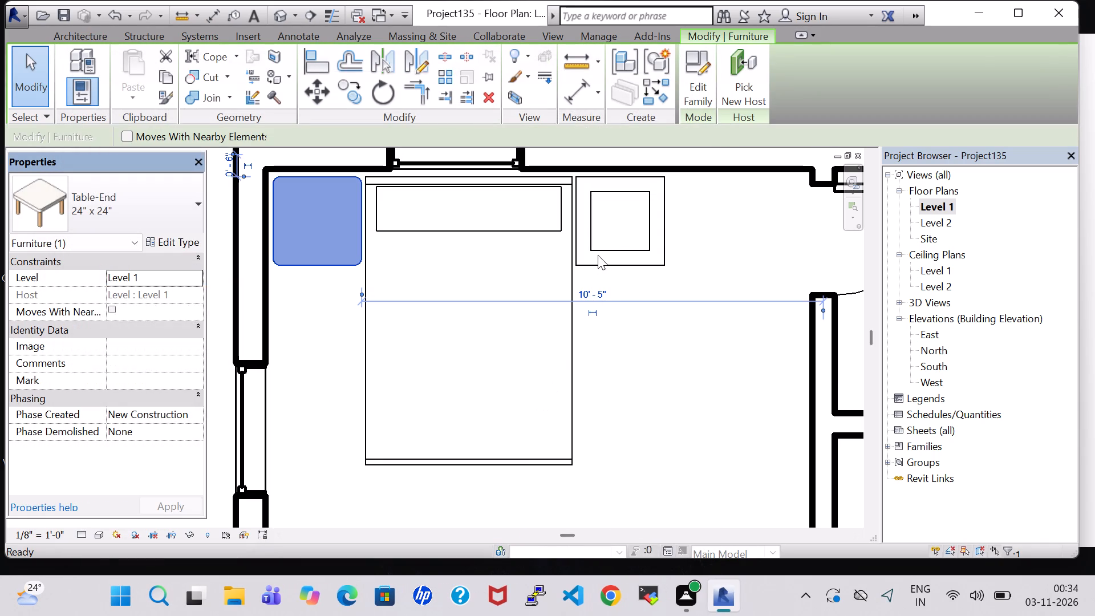
{"action": "left_click", "coordinate": [652, 352]}
Nudge the coffee table two increments right, away from the bed.
{"action": "left_click", "coordinate": [639, 261]}
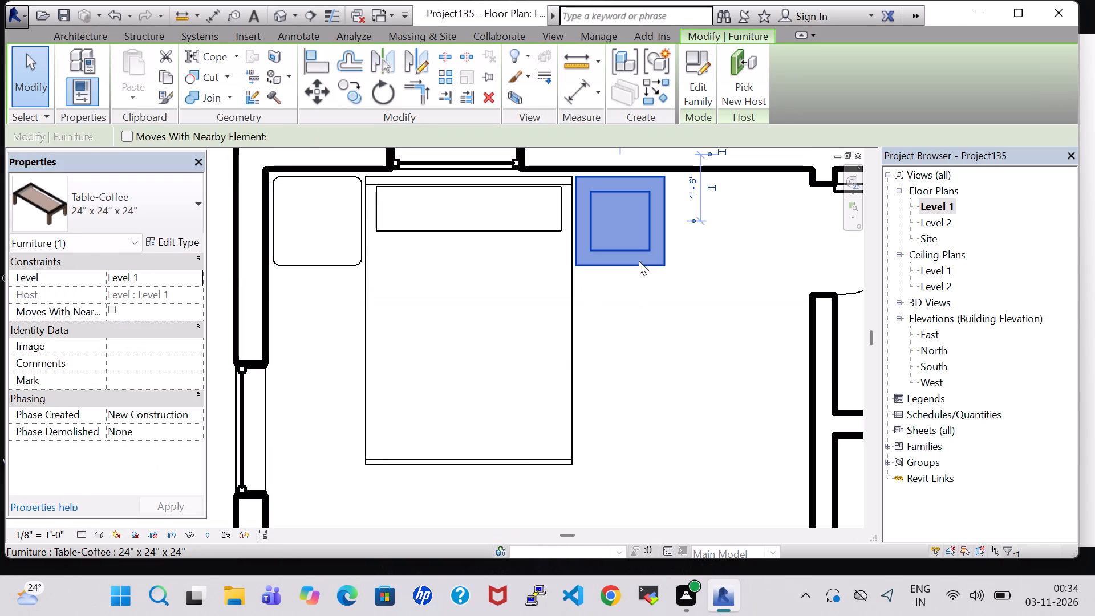
{"action": "key", "text": "Right"}
{"action": "key", "text": "Right"}
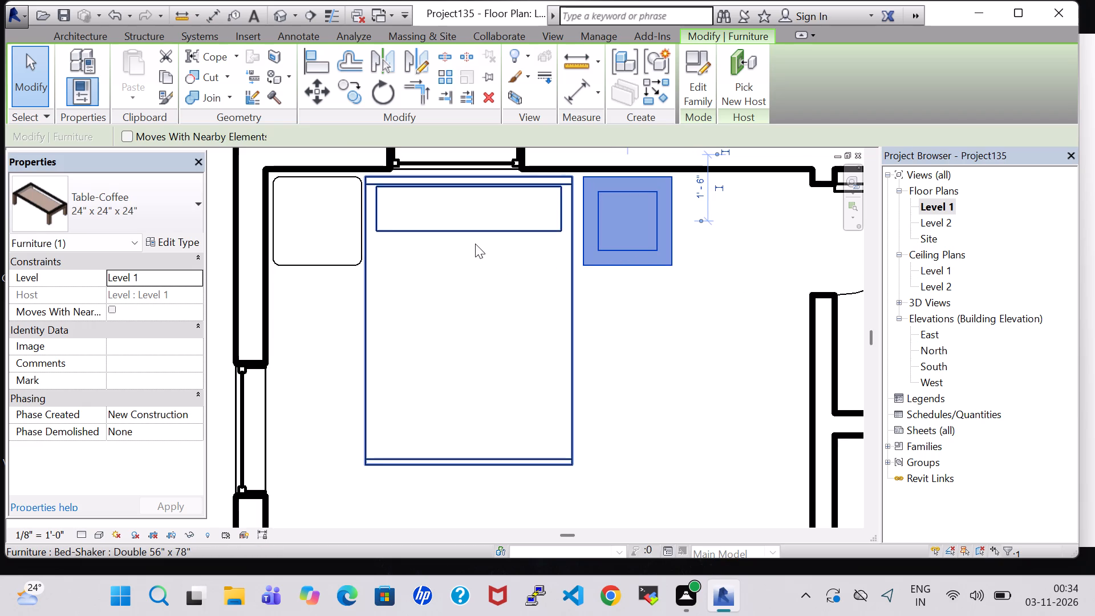
Nudge the bed one increment right, so its right side is 5' 7" from the bedroom's right wall.
{"action": "left_click", "coordinate": [475, 244]}
{"action": "key", "text": "Right"}
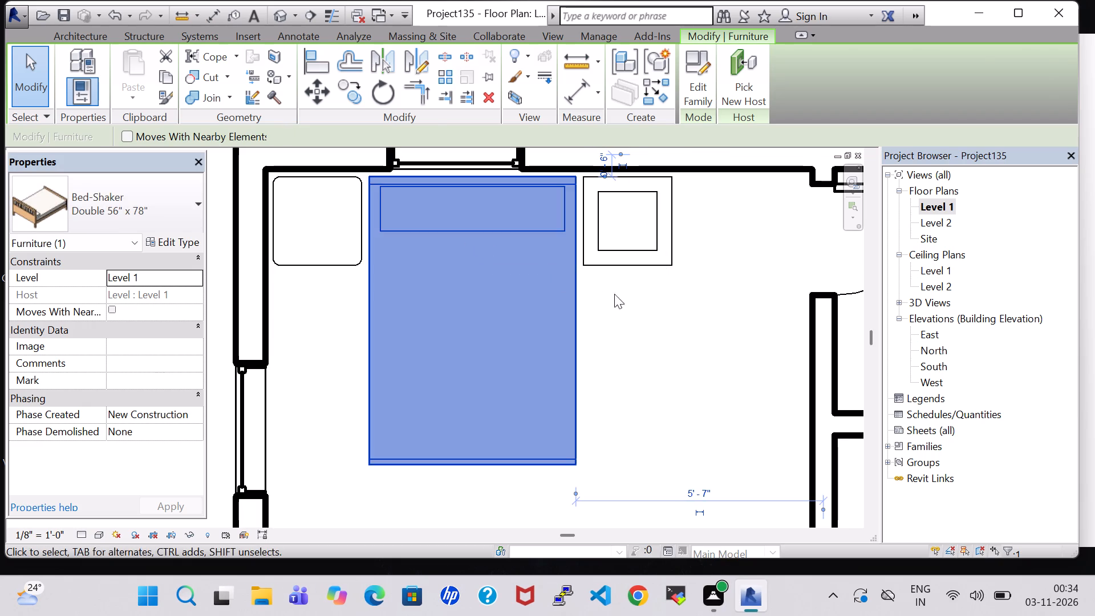
{"action": "left_click", "coordinate": [633, 304]}
Load the RPC Plant - Tropical component family from the US Imperial library's Planting folder.
{"action": "scroll", "coordinate": [633, 304], "scroll_direction": "down", "scroll_amount": 4}
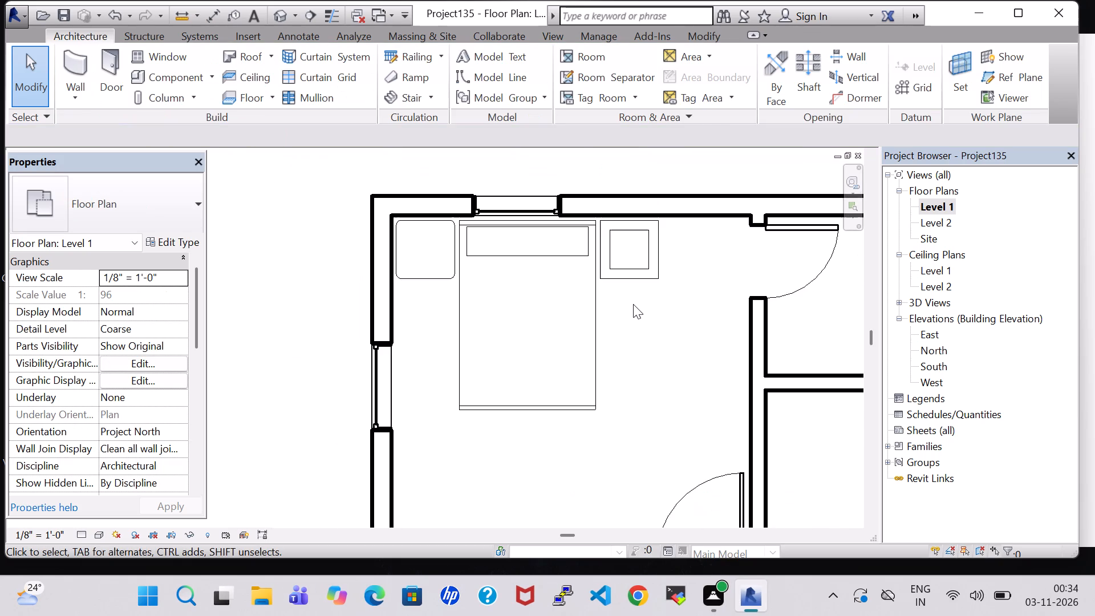
{"action": "left_click", "coordinate": [180, 82]}
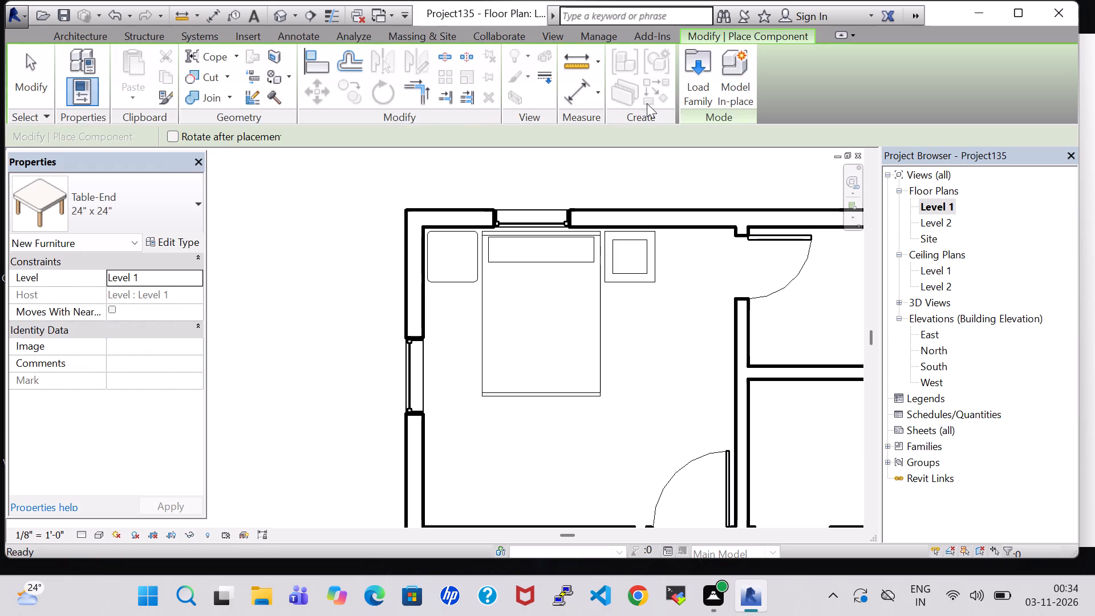
{"action": "left_click", "coordinate": [705, 92]}
{"action": "double_click", "coordinate": [638, 378]}
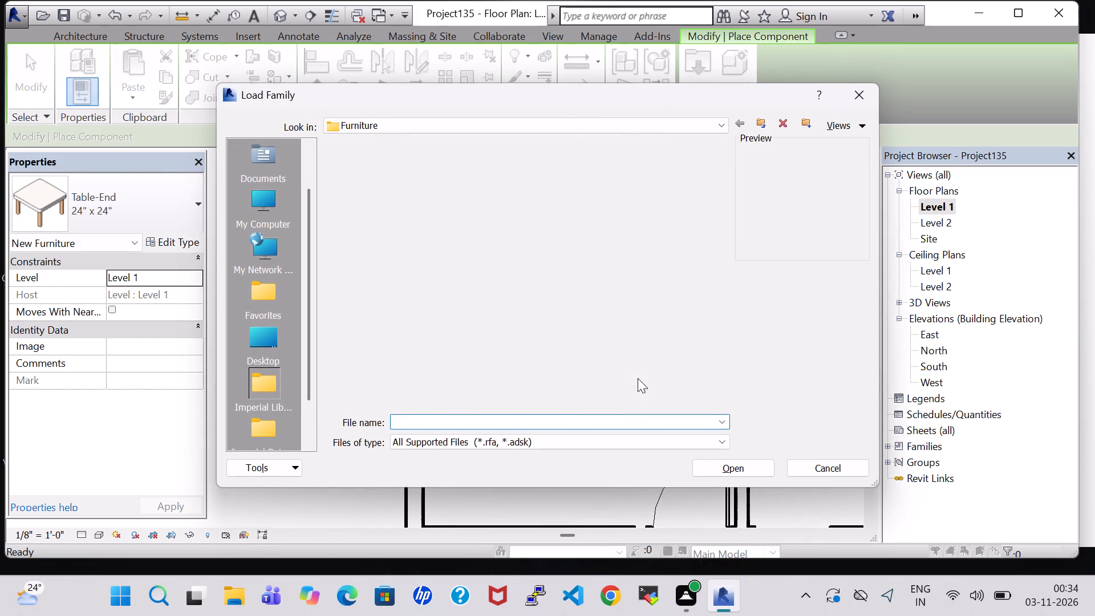
{"action": "left_click", "coordinate": [739, 123]}
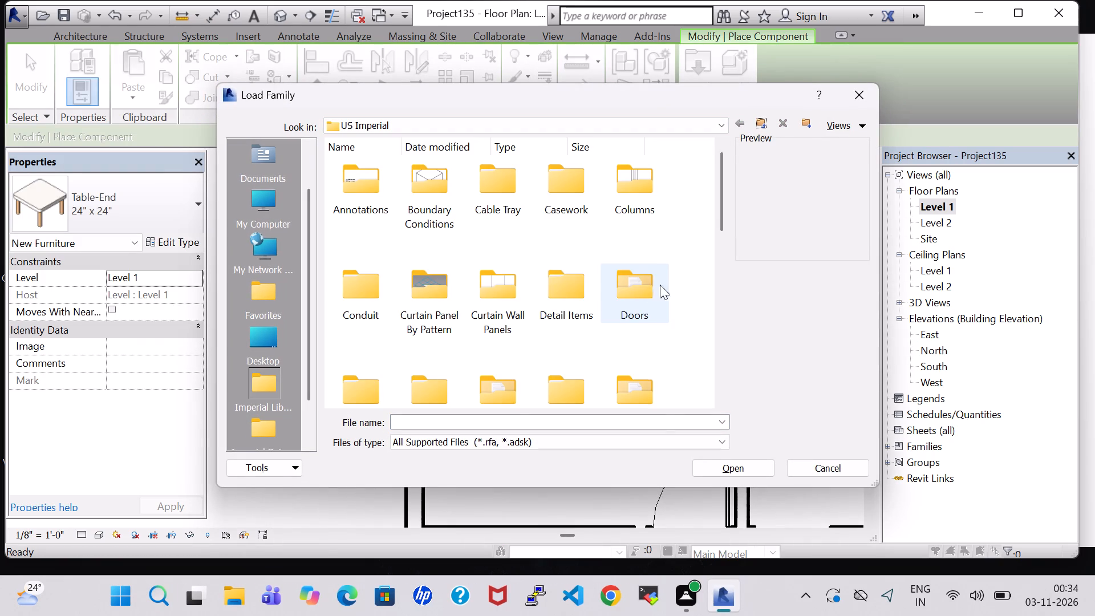
{"action": "left_click", "coordinate": [650, 288]}
{"action": "key", "text": "p"}
{"action": "double_click", "coordinate": [414, 183]}
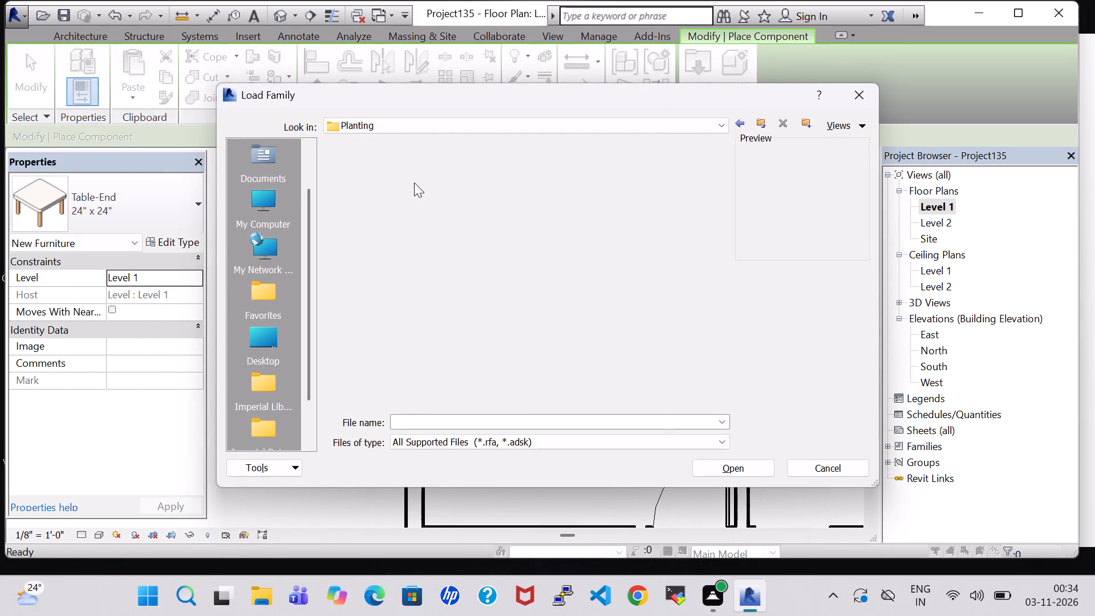
{"action": "left_click", "coordinate": [371, 183]}
{"action": "left_click", "coordinate": [729, 471]}
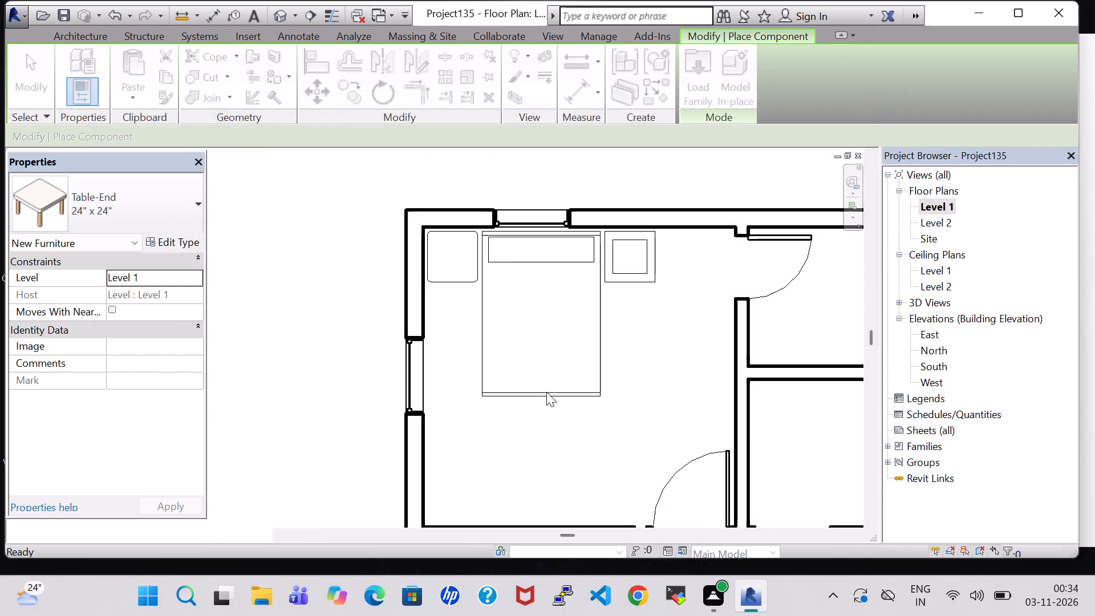
Place an Agave - 1.5' plant at the end table's lower edge, about 2' 6" from the top wall.
{"action": "left_click", "coordinate": [457, 281]}
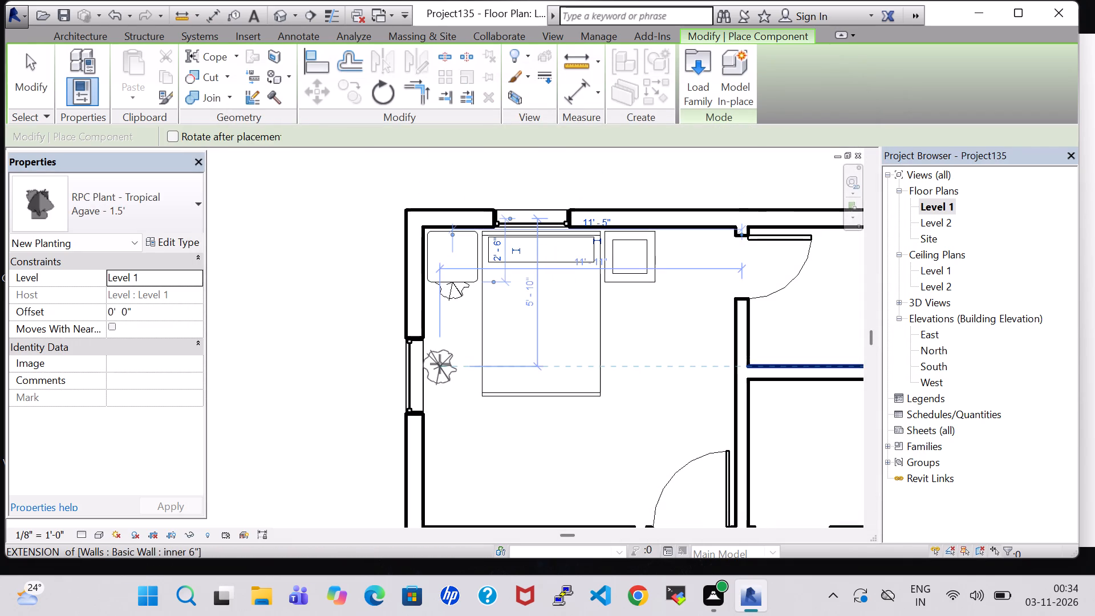
{"action": "key", "text": "Escape"}
{"action": "key", "text": "Escape"}
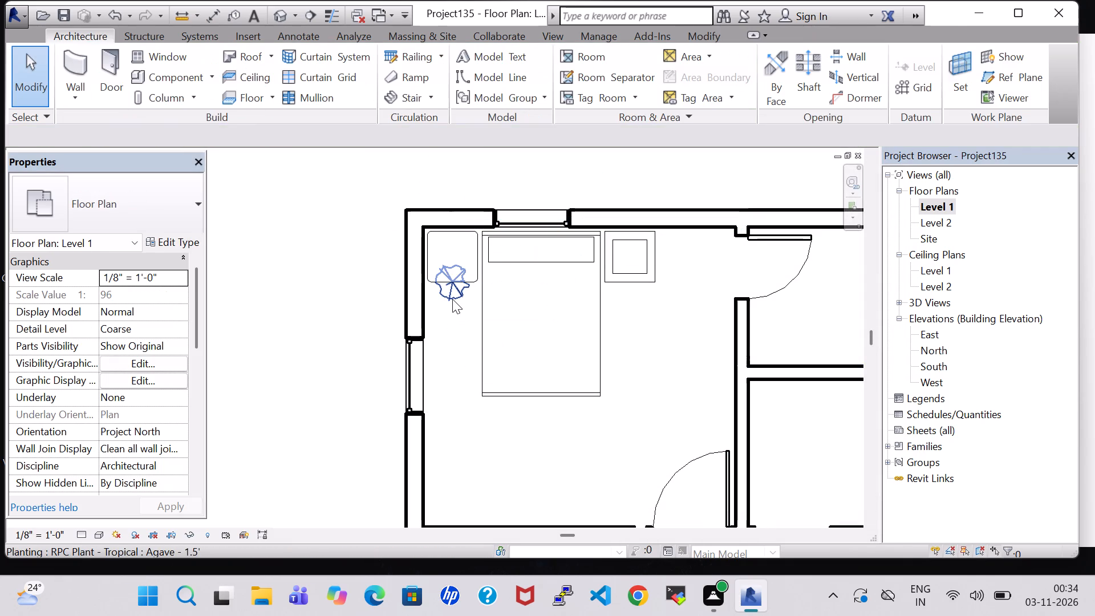
Set the agave plant's offset from Level 1 to 2' 0".
{"action": "left_click", "coordinate": [452, 299]}
{"action": "left_click", "coordinate": [115, 315]}
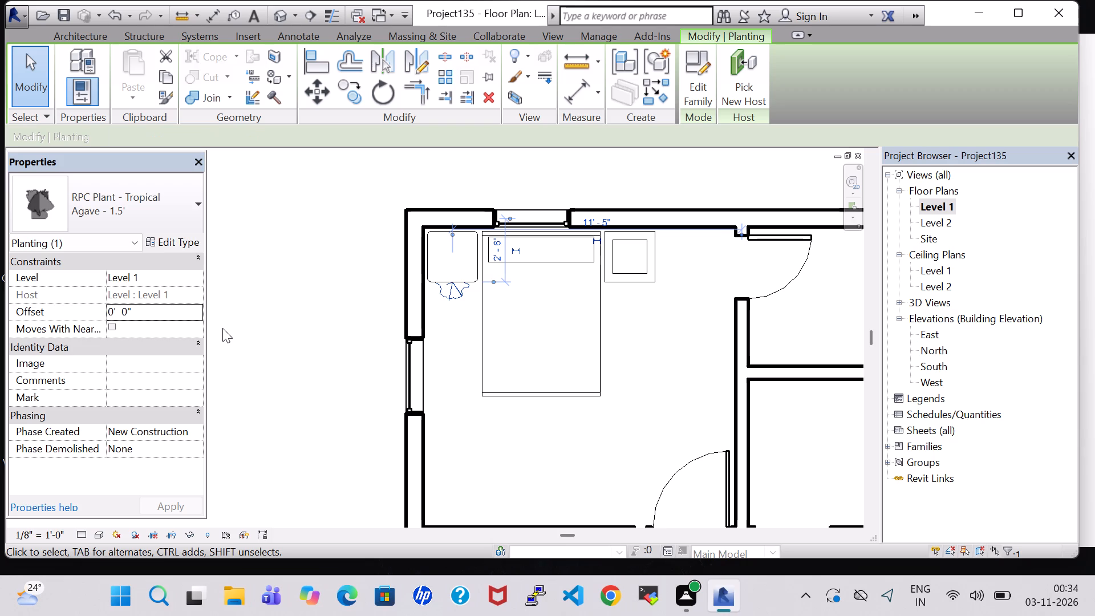
{"action": "left_click", "coordinate": [116, 311]}
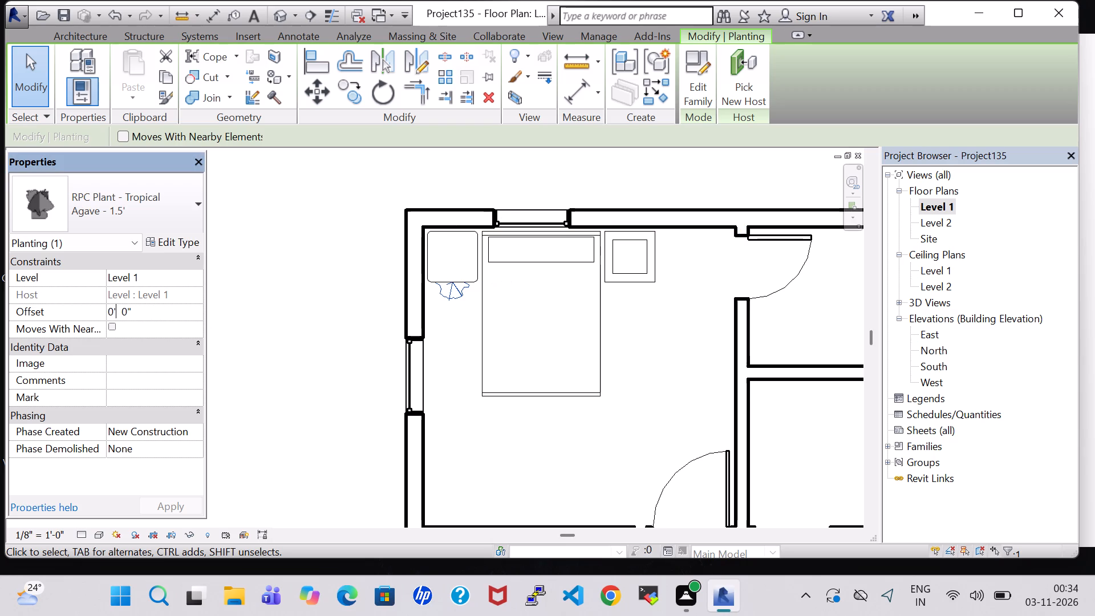
{"action": "key", "text": "Left"}
{"action": "key", "text": "BackSpace"}
{"action": "key", "text": "2"}
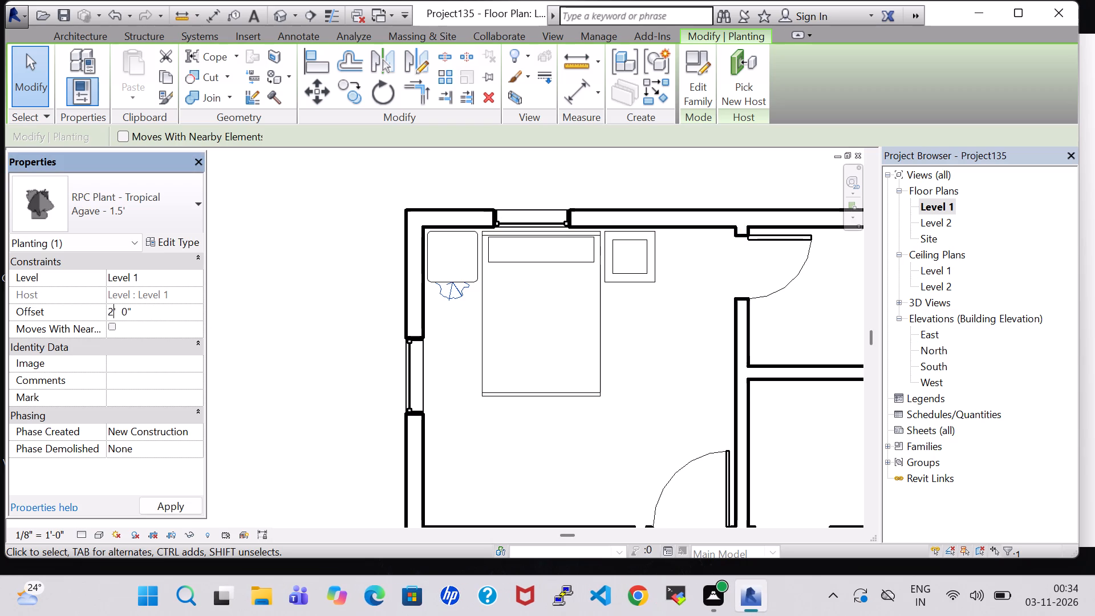
Nudge the agave plant up onto the end table at the bed's left side, roughly centred on the tabletop.
{"action": "key", "text": "Up"}
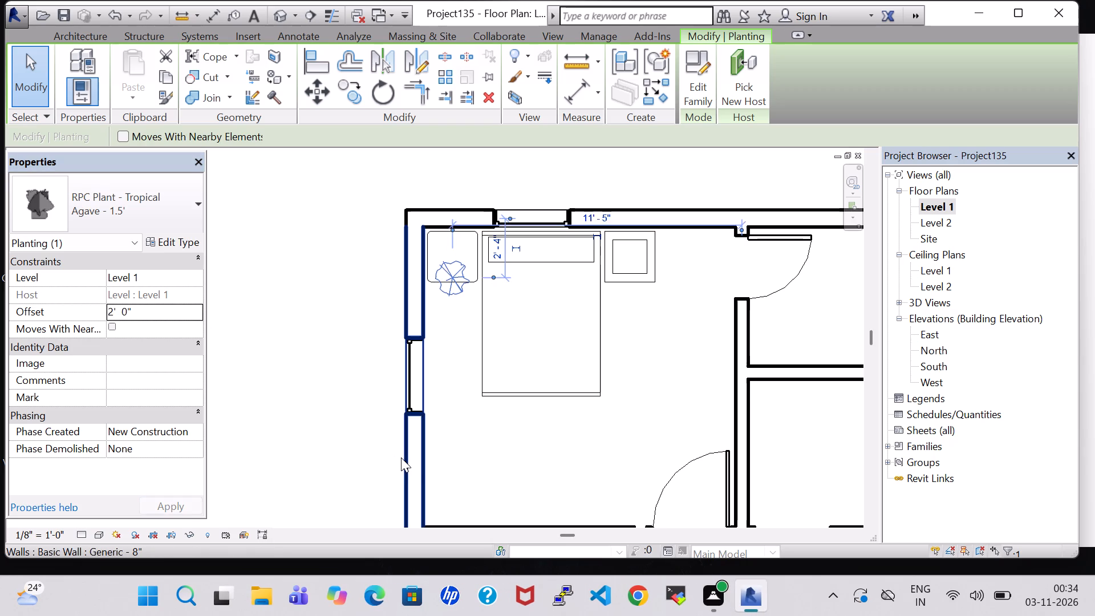
{"action": "key", "text": "Up"}
{"action": "key", "text": "Up"}
{"action": "key", "text": "Up"}
{"action": "key", "text": "Up"}
{"action": "key", "text": "Up"}
{"action": "key", "text": "Up"}
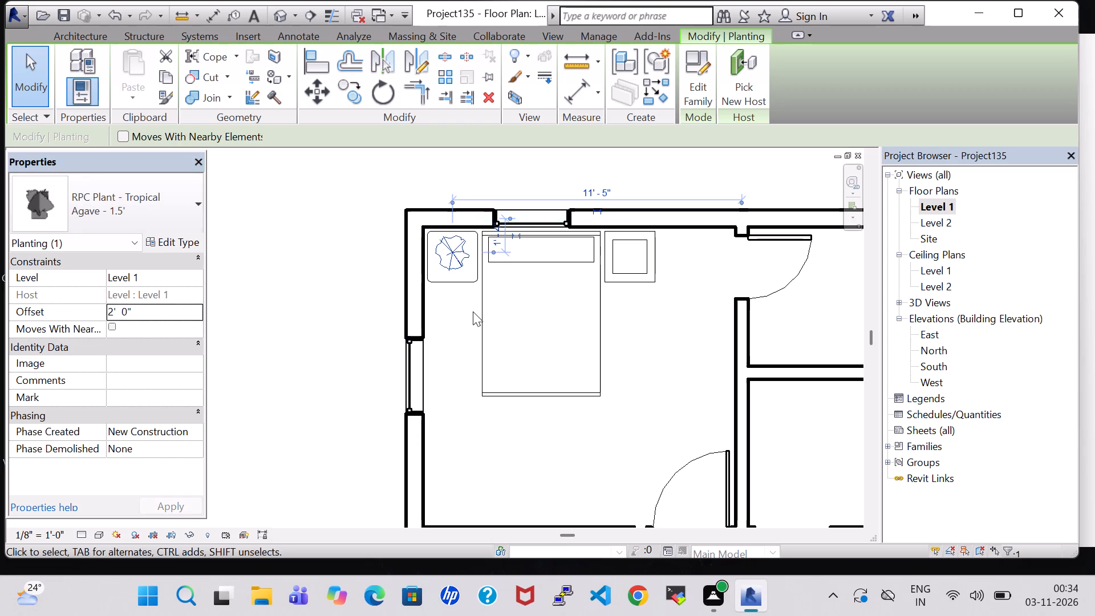
{"action": "key", "text": "Down"}
{"action": "left_click", "coordinate": [446, 311]}
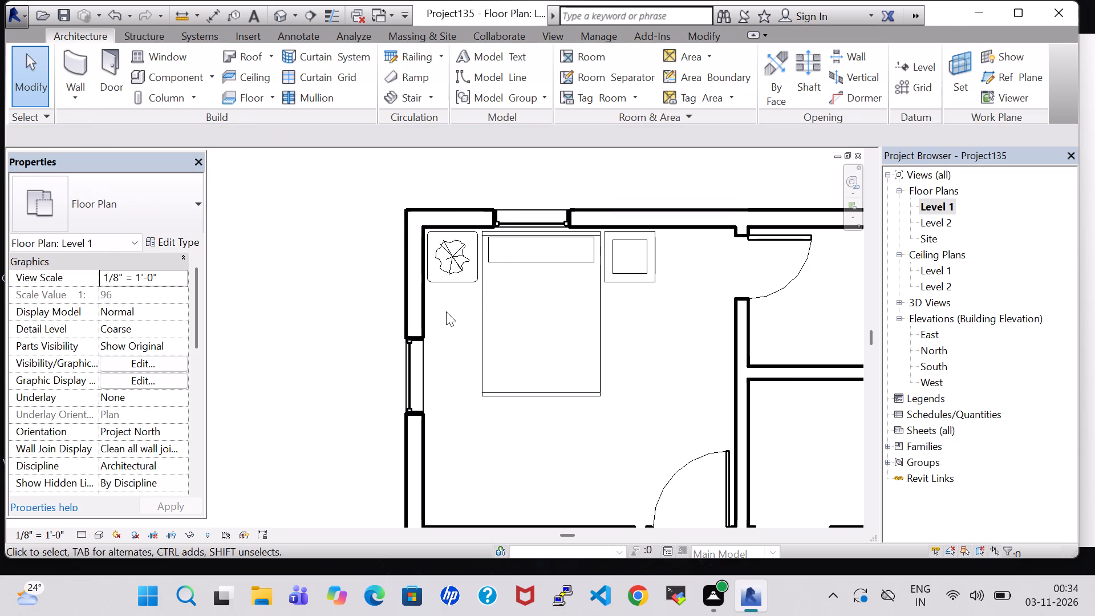
Load the Dresser component family from the library's Furniture Storage folder.
{"action": "left_click", "coordinate": [191, 80]}
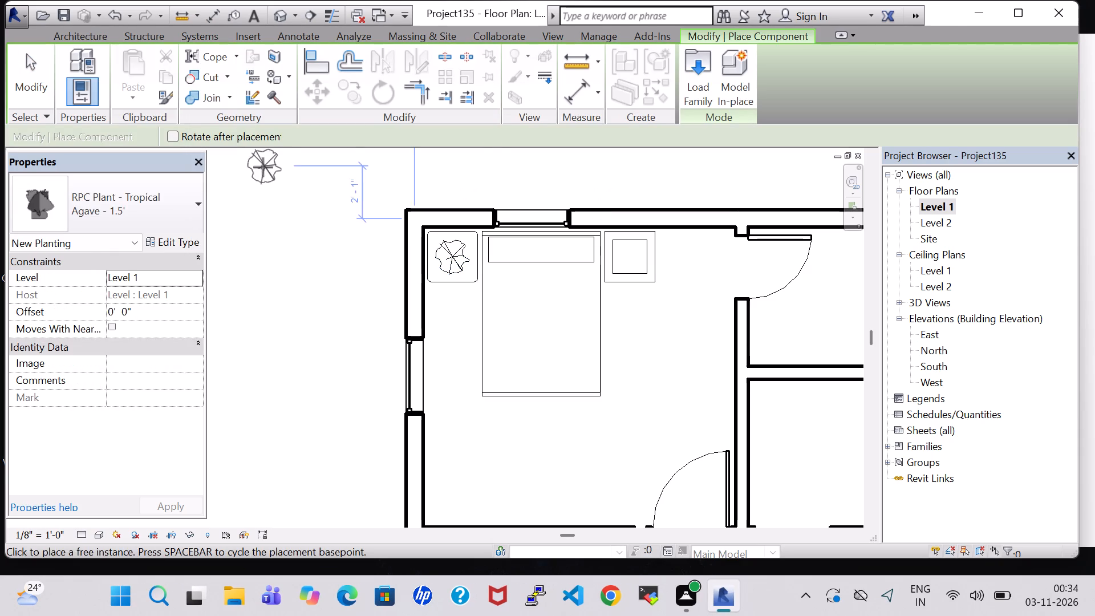
{"action": "key", "text": "Escape"}
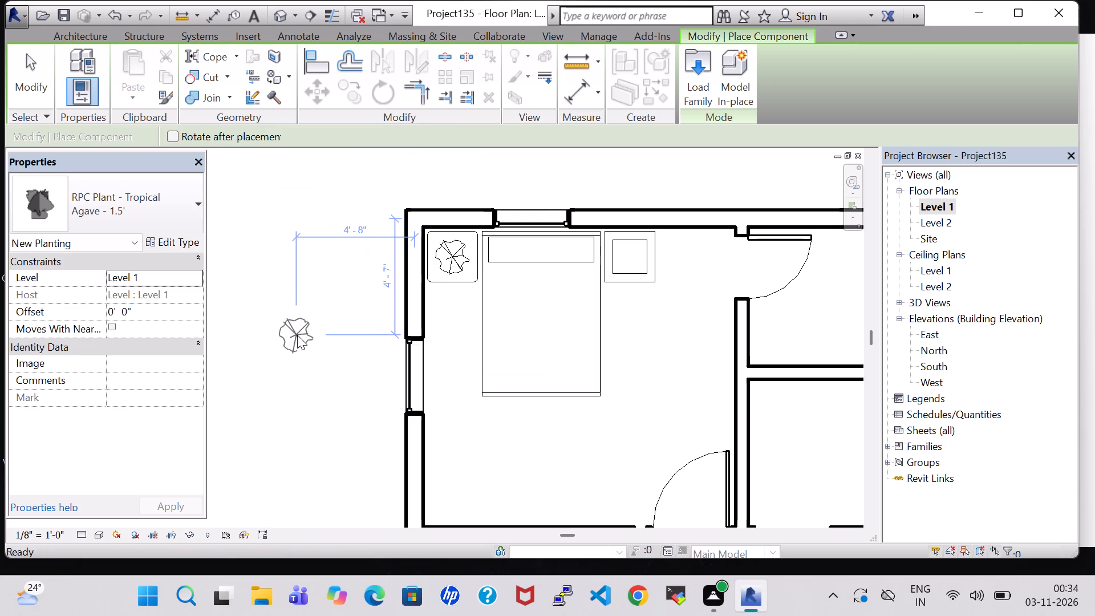
{"action": "left_click", "coordinate": [192, 80]}
{"action": "left_click", "coordinate": [689, 68]}
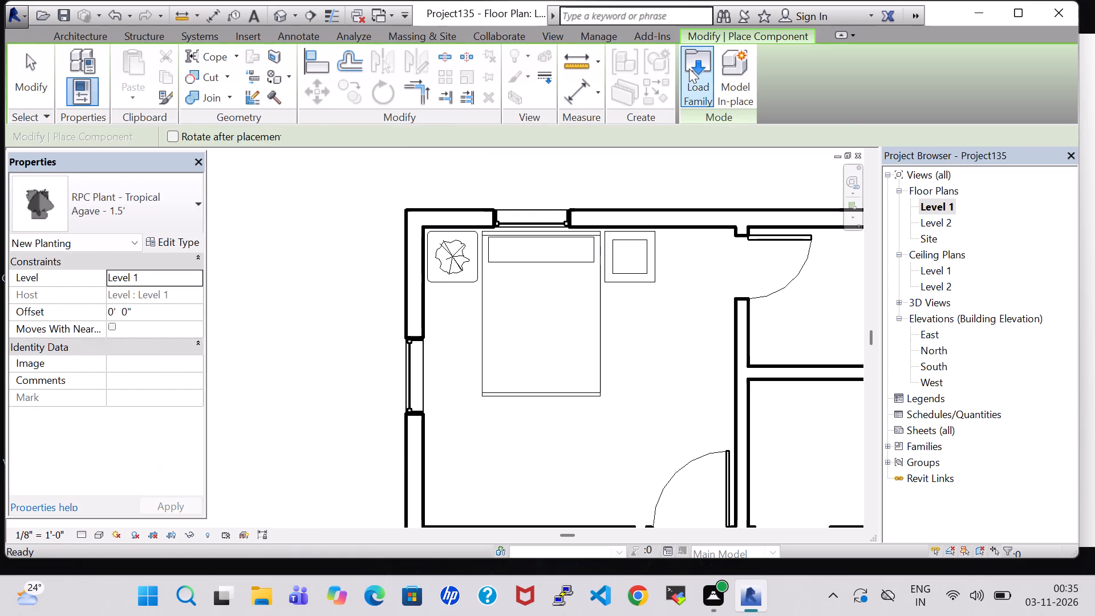
{"action": "double_click", "coordinate": [650, 390]}
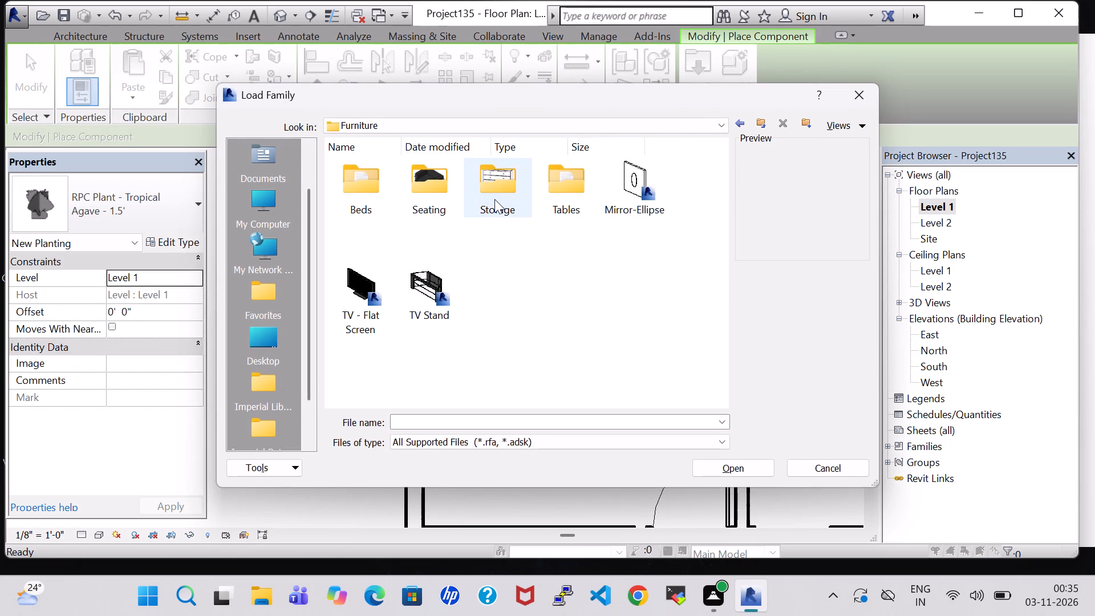
{"action": "double_click", "coordinate": [494, 199]}
{"action": "left_click", "coordinate": [512, 282]}
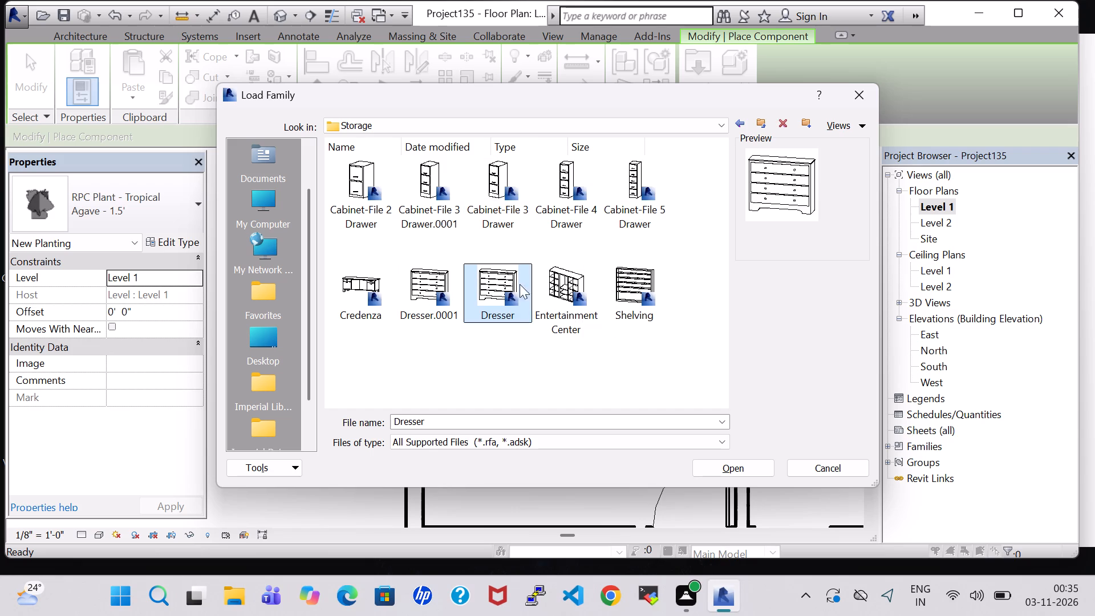
{"action": "left_click", "coordinate": [740, 463]}
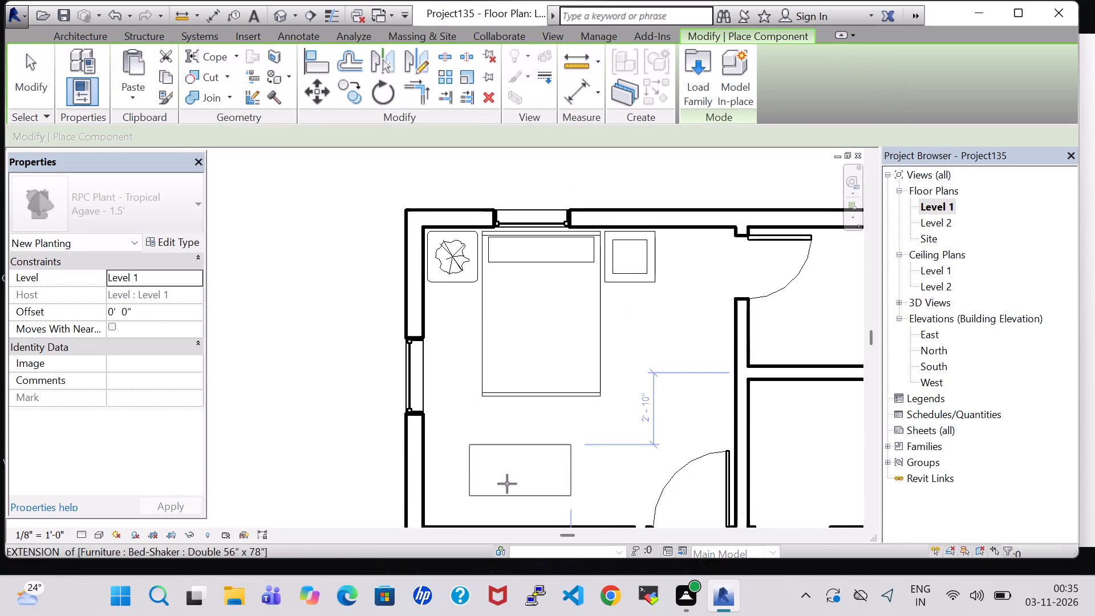
Place the 48" x 72" x 24" dresser in the bedroom's lower-left corner, against both walls.
{"action": "middle_click_drag", "start_coordinate": [503, 489], "coordinate": [530, 459]}
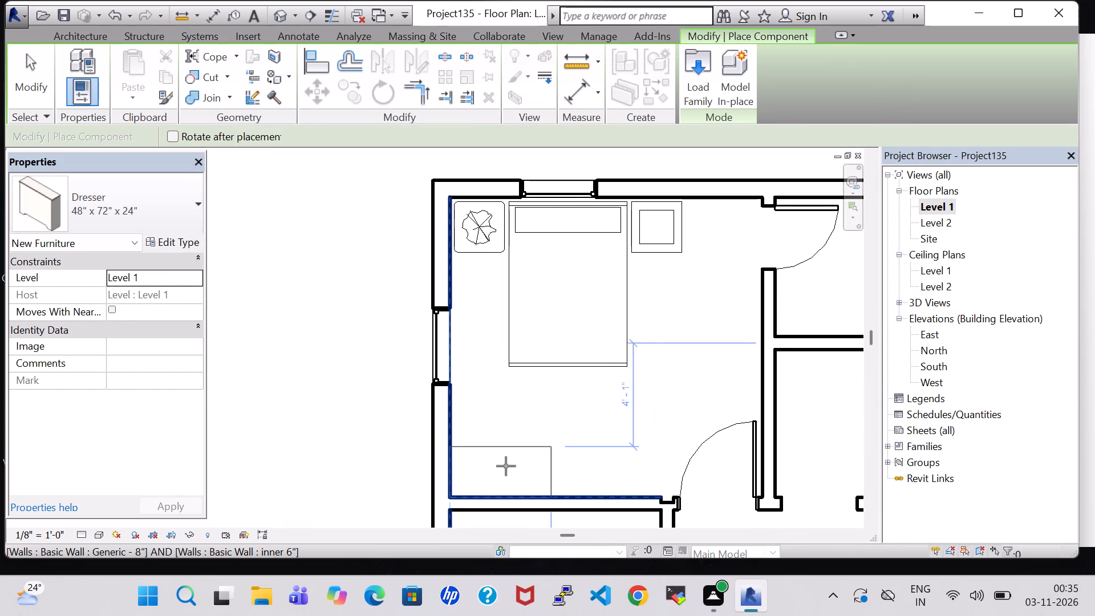
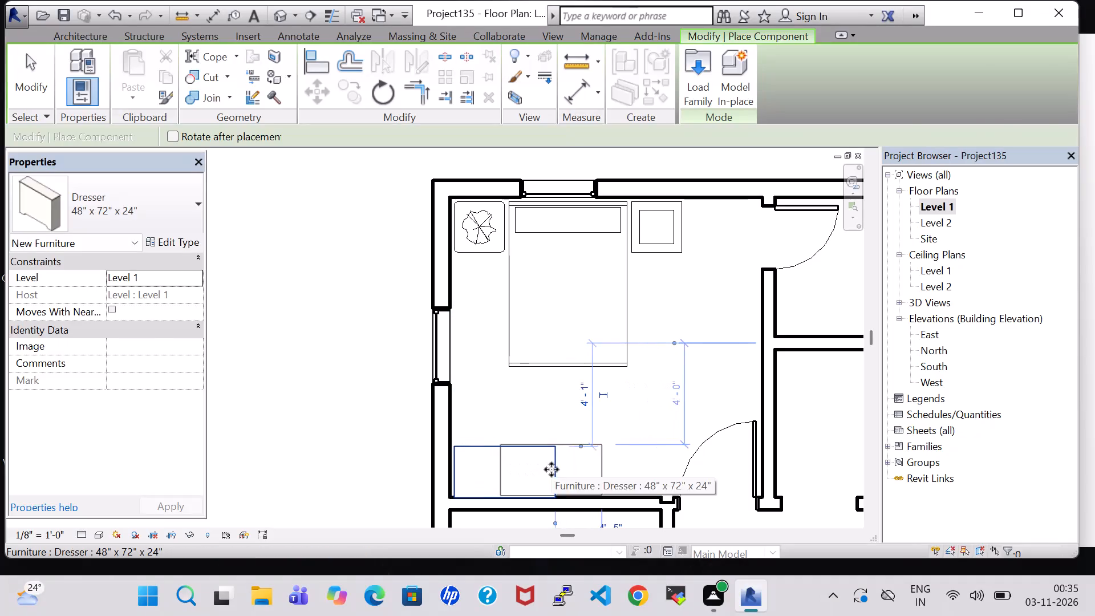
Nudge the dresser slightly away from the bedroom's left wall.
{"action": "key", "text": "Escape"}
{"action": "key", "text": "Escape"}
{"action": "left_click", "coordinate": [527, 467]}
{"action": "key", "text": "Right"}
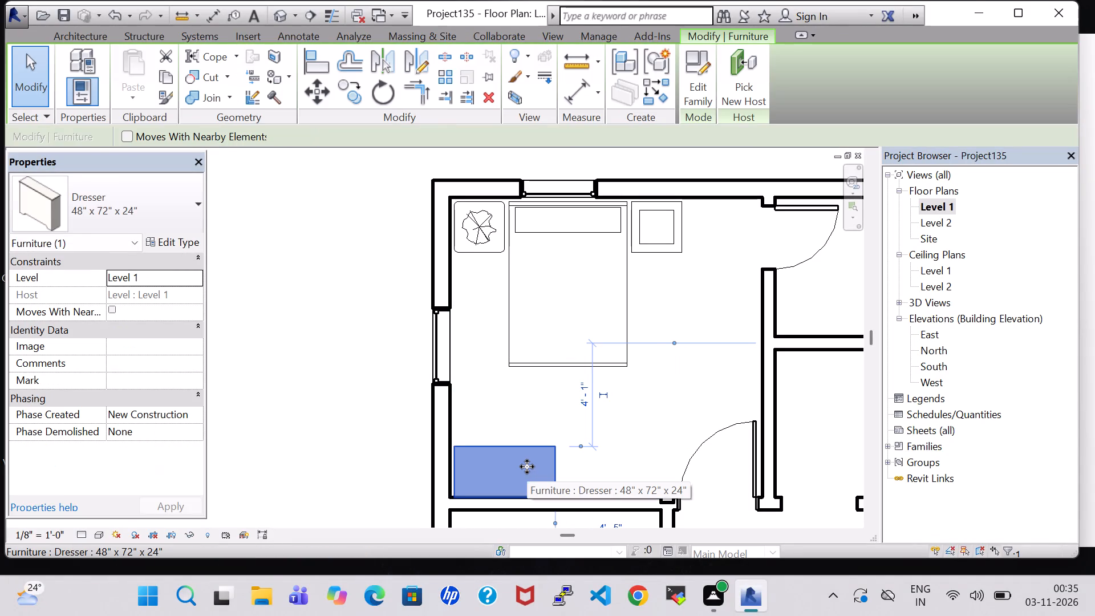
{"action": "double_click", "coordinate": [655, 428]}
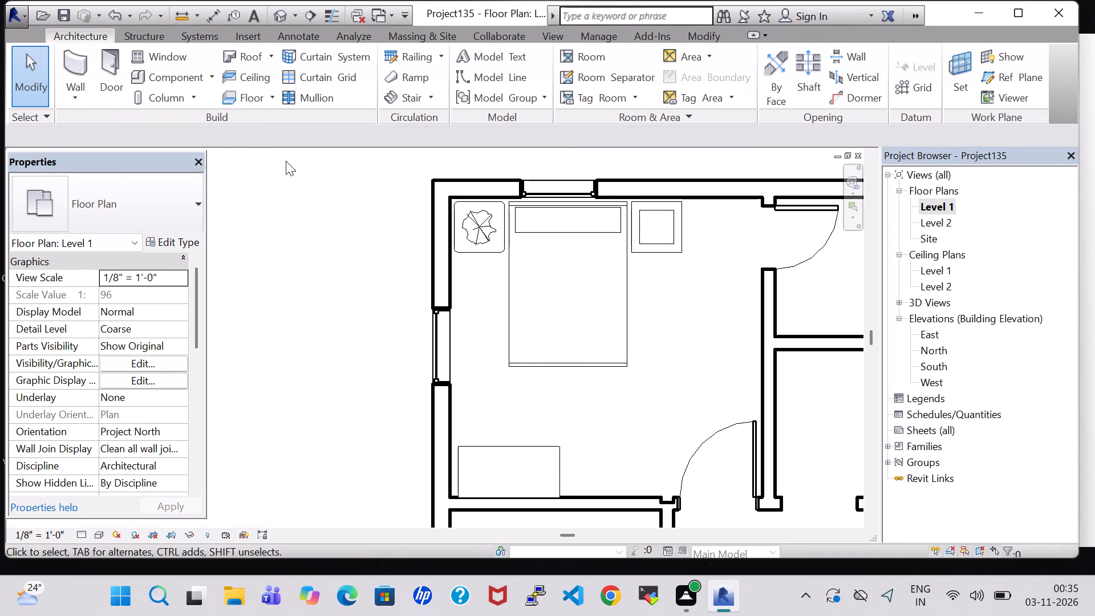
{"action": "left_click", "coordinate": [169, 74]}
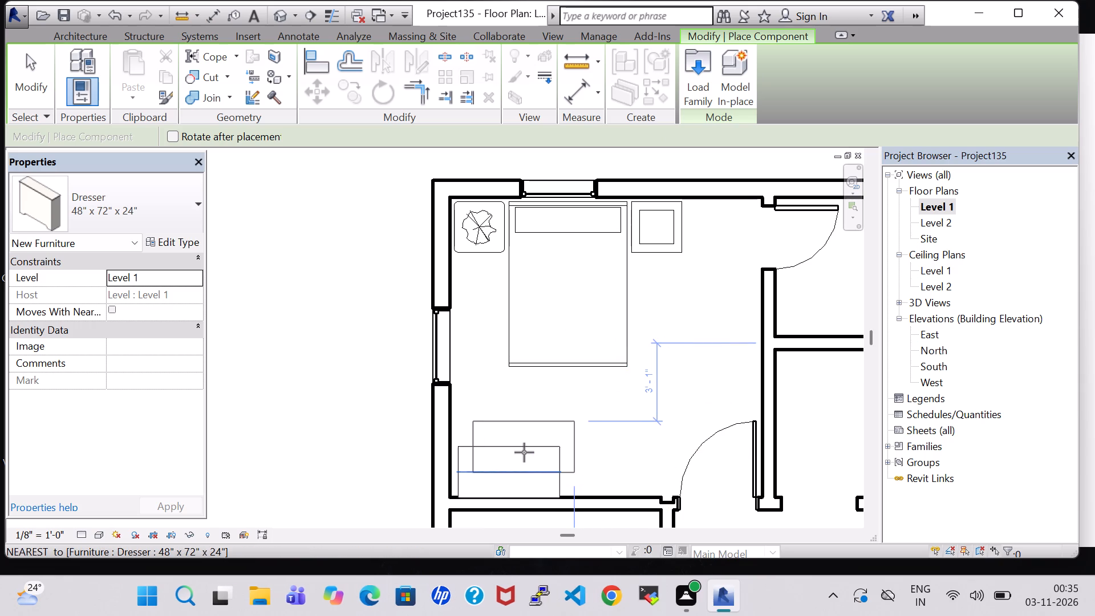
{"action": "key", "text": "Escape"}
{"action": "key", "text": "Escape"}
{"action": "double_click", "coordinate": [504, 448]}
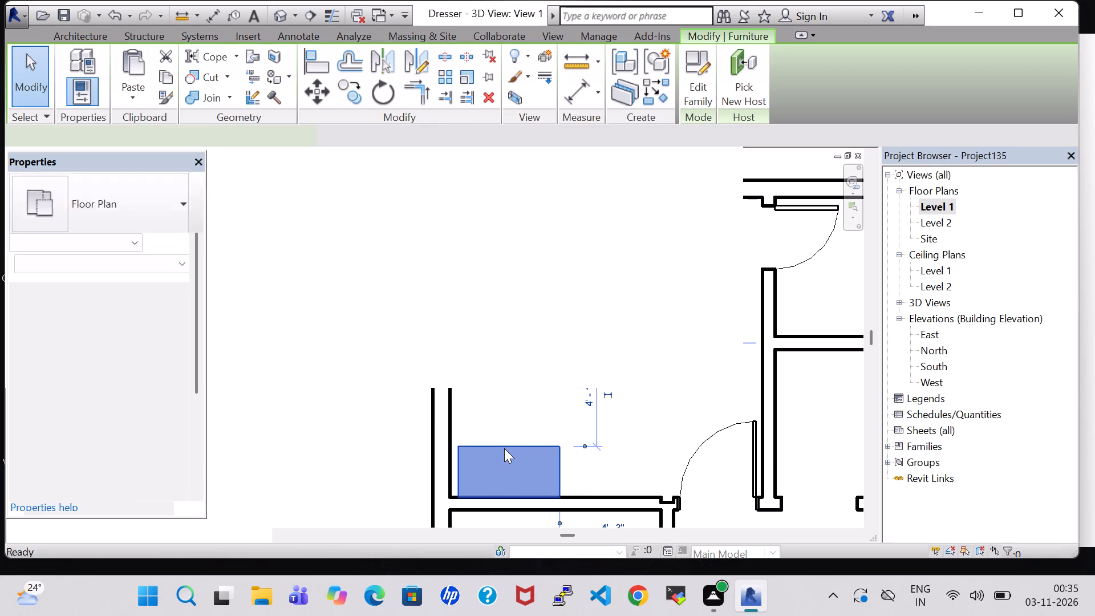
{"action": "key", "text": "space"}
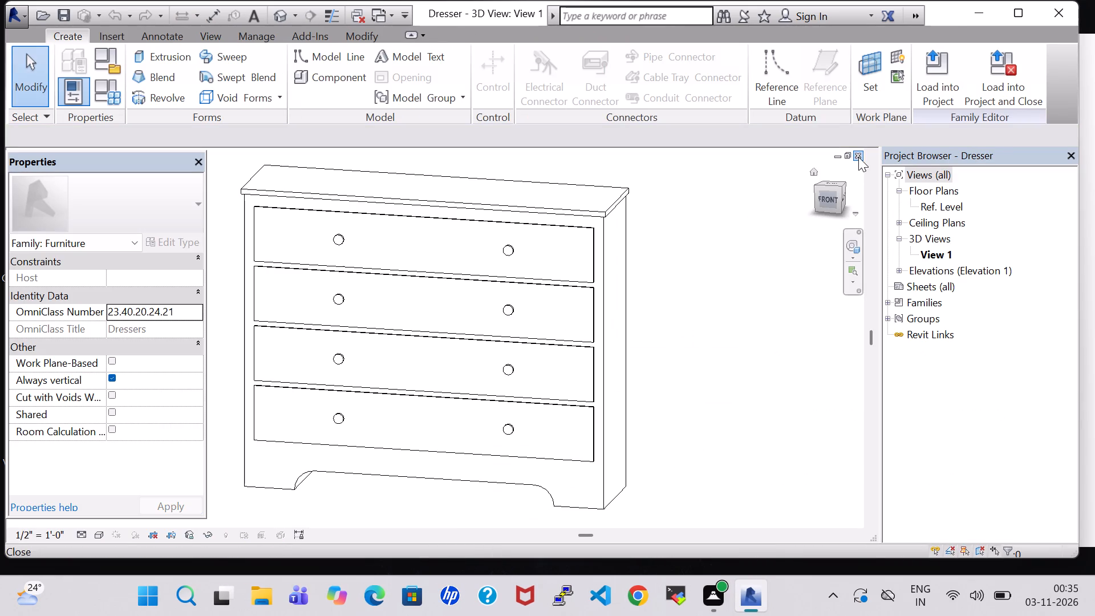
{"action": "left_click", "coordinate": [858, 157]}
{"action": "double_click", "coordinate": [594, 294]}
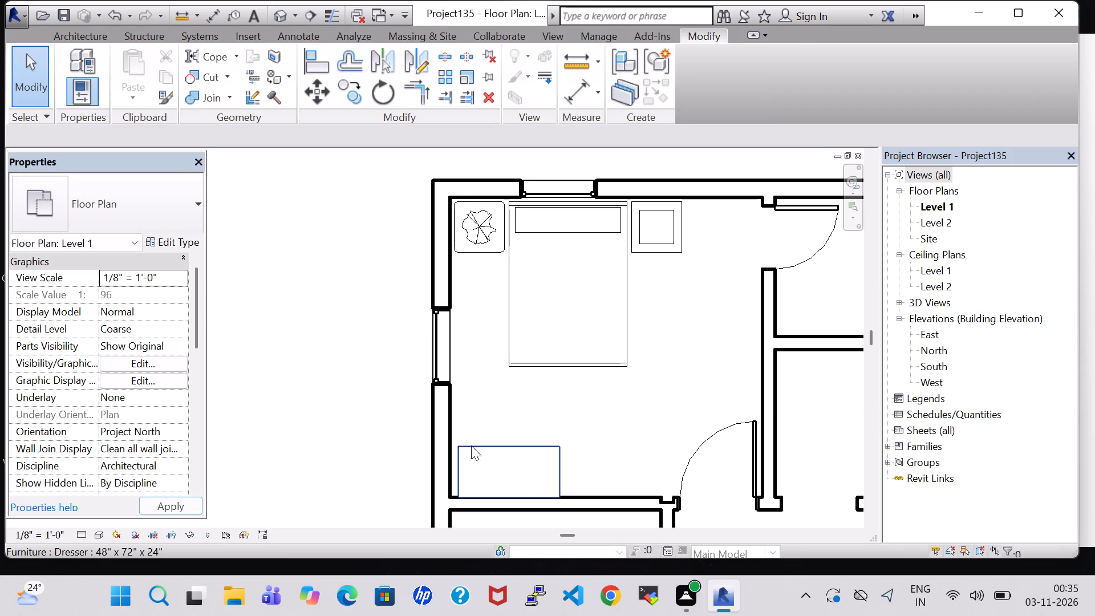
Turn the dresser 90° so its long side runs parallel to the bedroom's left wall.
{"action": "left_click", "coordinate": [471, 445]}
{"action": "key", "text": "Up"}
{"action": "key", "text": "Up"}
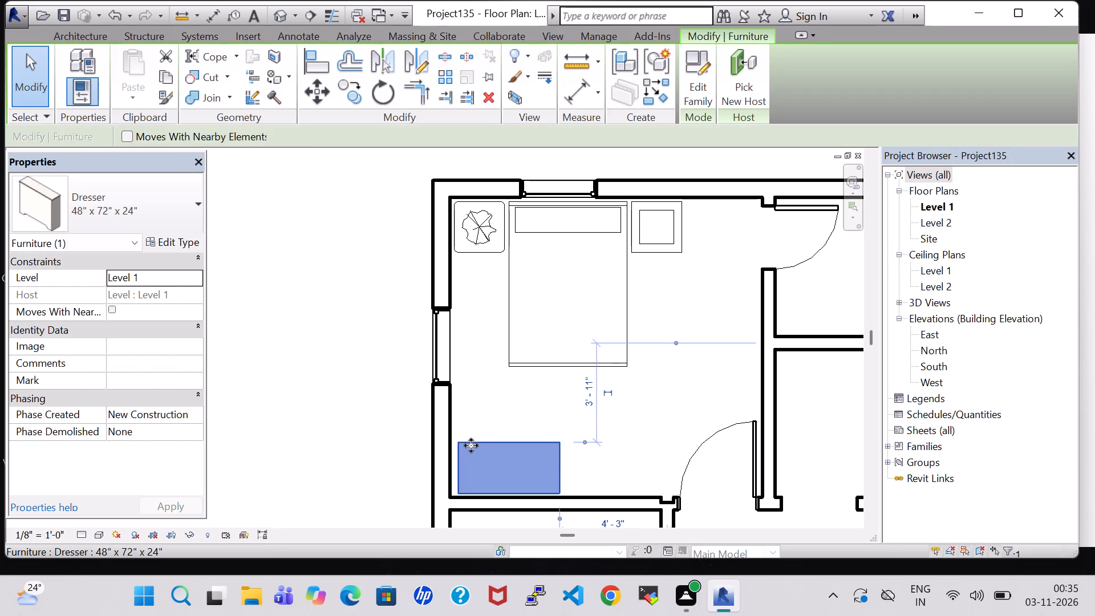
{"action": "key", "text": "space"}
Nudge the turned dresser up and left into the bedroom's lower-left corner, close against the left wall and clear of the lower wall.
{"action": "key", "text": "Up"}
{"action": "key", "text": "Up"}
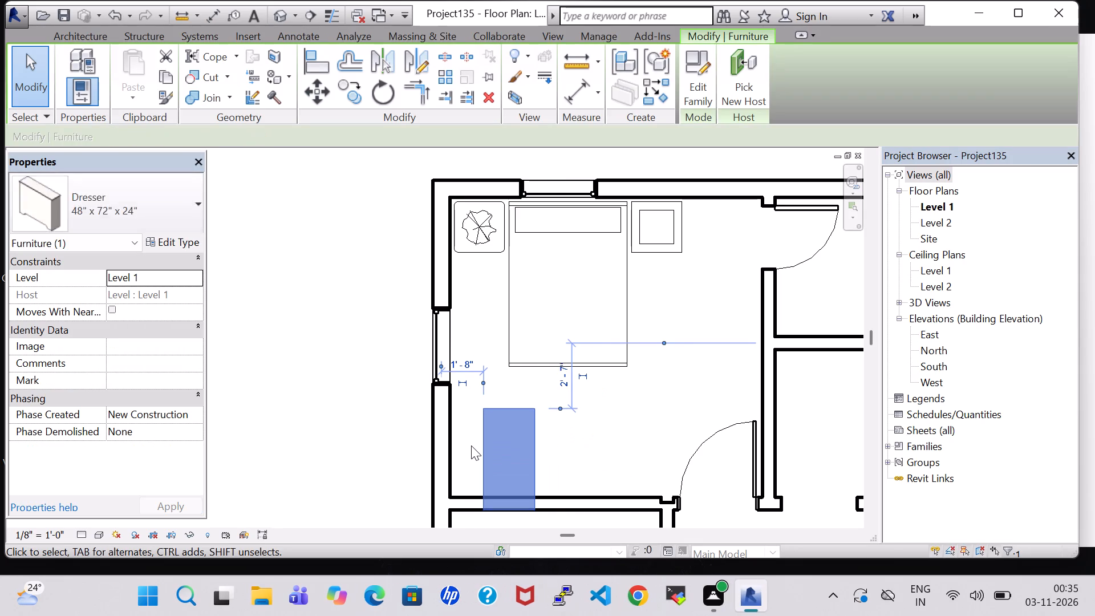
{"action": "key", "text": "Up"}
{"action": "key", "text": "Up"}
{"action": "key", "text": "Up"}
{"action": "key", "text": "Up"}
{"action": "key", "text": "Left"}
{"action": "key", "text": "Left"}
{"action": "key", "text": "Left"}
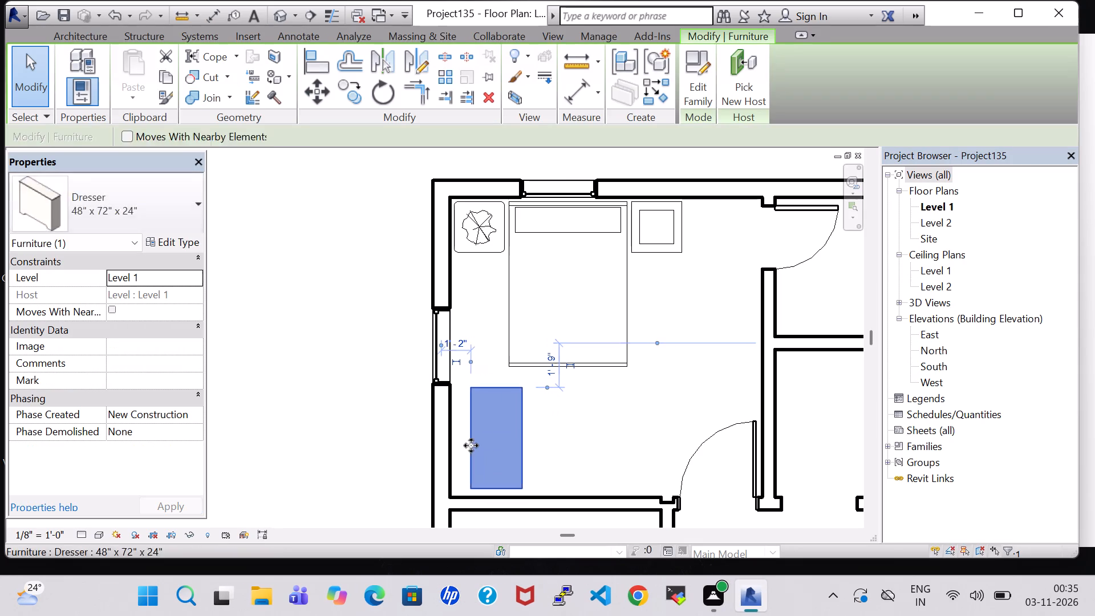
{"action": "key", "text": "Left"}
{"action": "key", "text": "Left"}
{"action": "key", "text": "Left"}
{"action": "key", "text": "Left"}
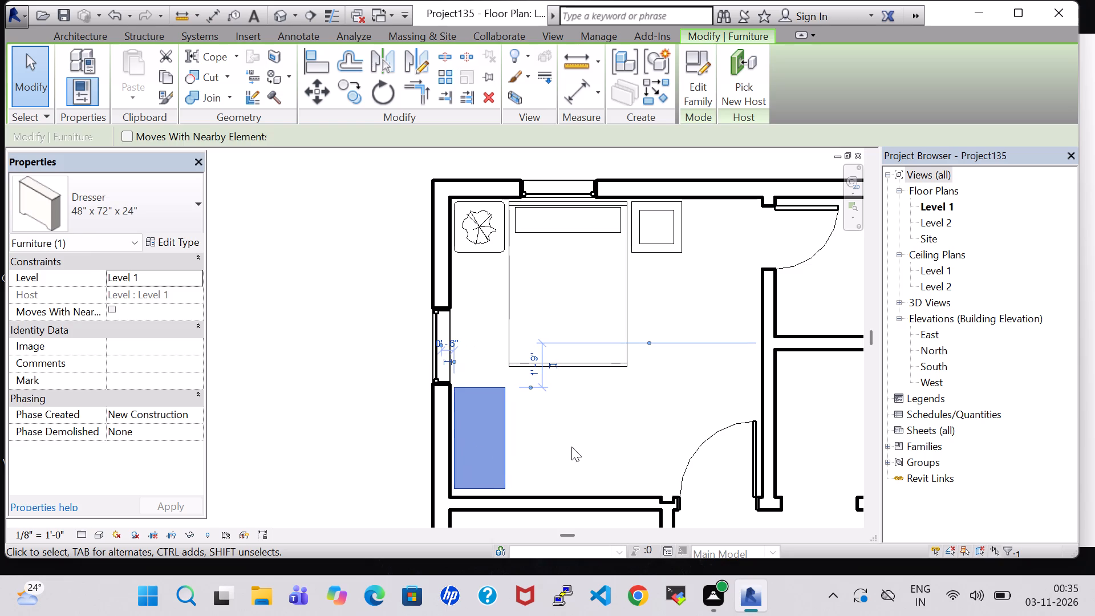
{"action": "left_click", "coordinate": [571, 447]}
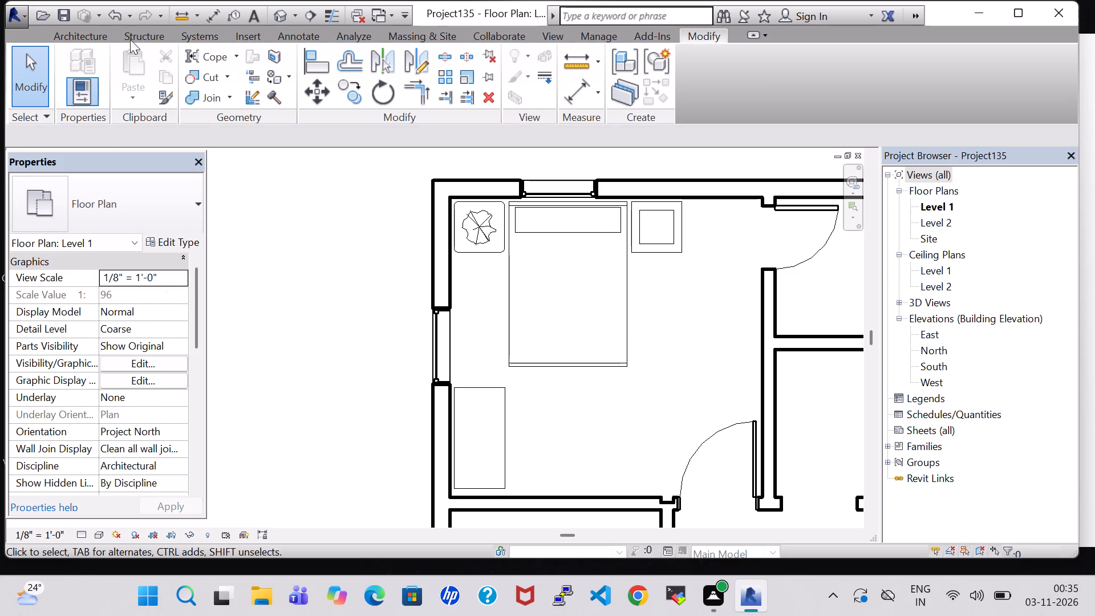
Load the Cabinet-File 2 Drawer component family from the library's Furniture Storage folder.
{"action": "left_click", "coordinate": [76, 37]}
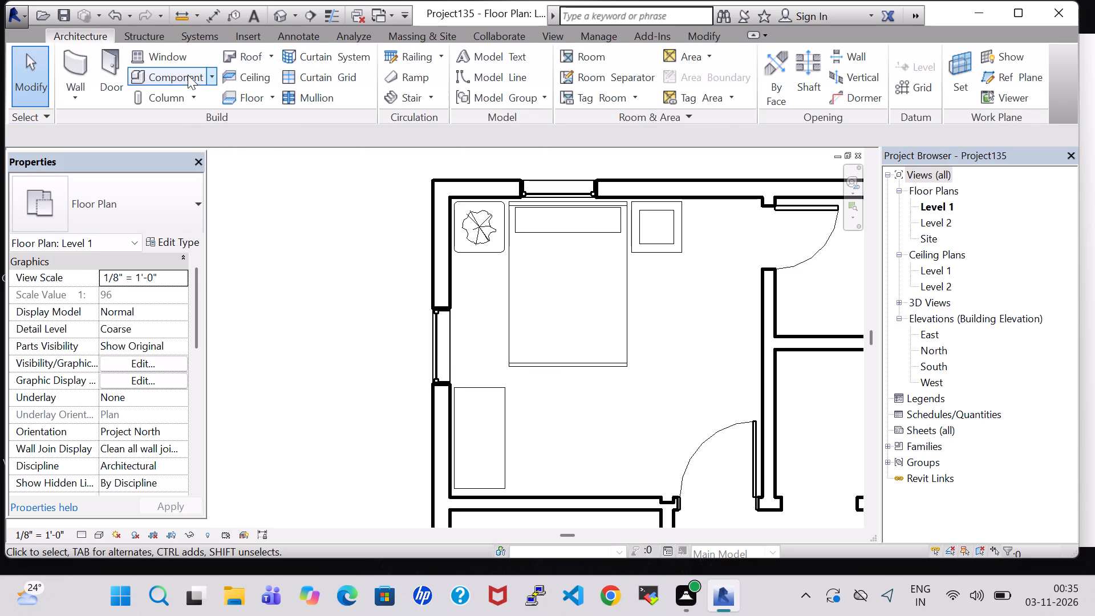
{"action": "left_click", "coordinate": [188, 75]}
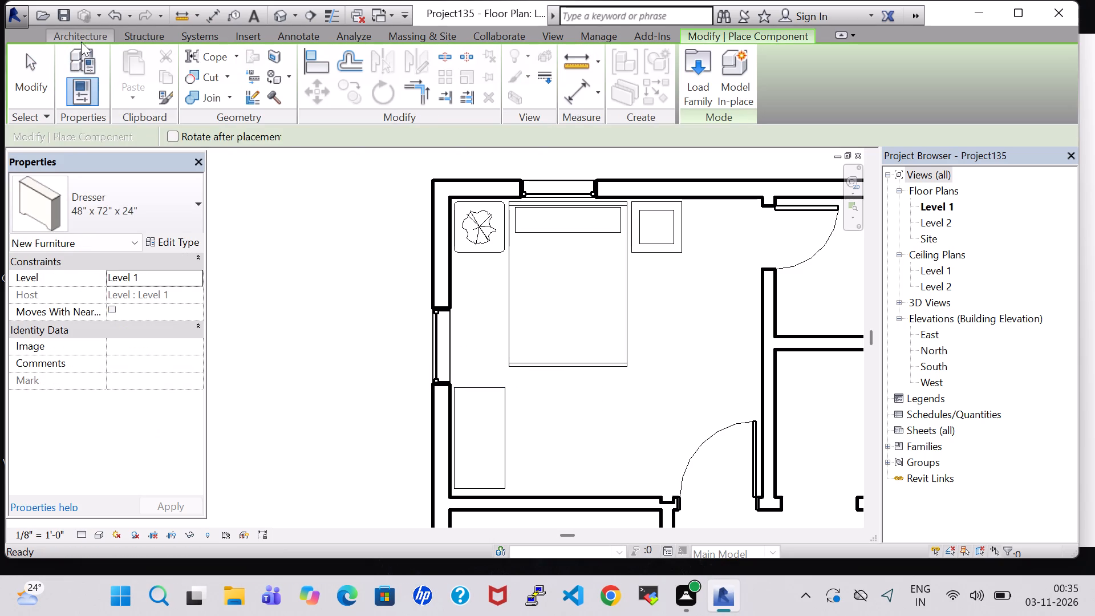
{"action": "left_click", "coordinate": [81, 35]}
{"action": "double_click", "coordinate": [183, 73]}
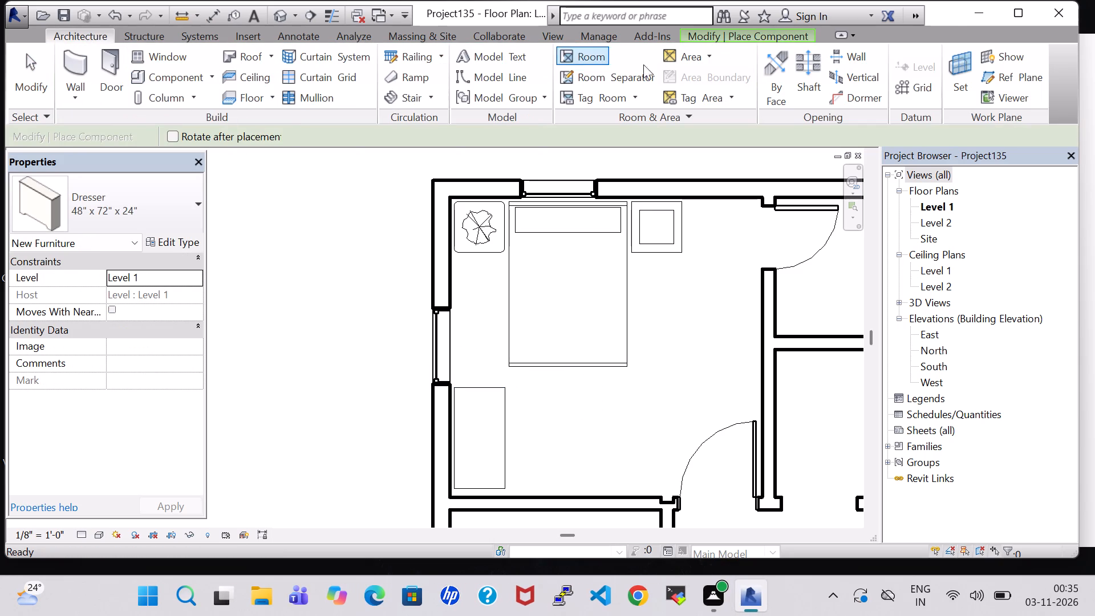
{"action": "left_click", "coordinate": [185, 82]}
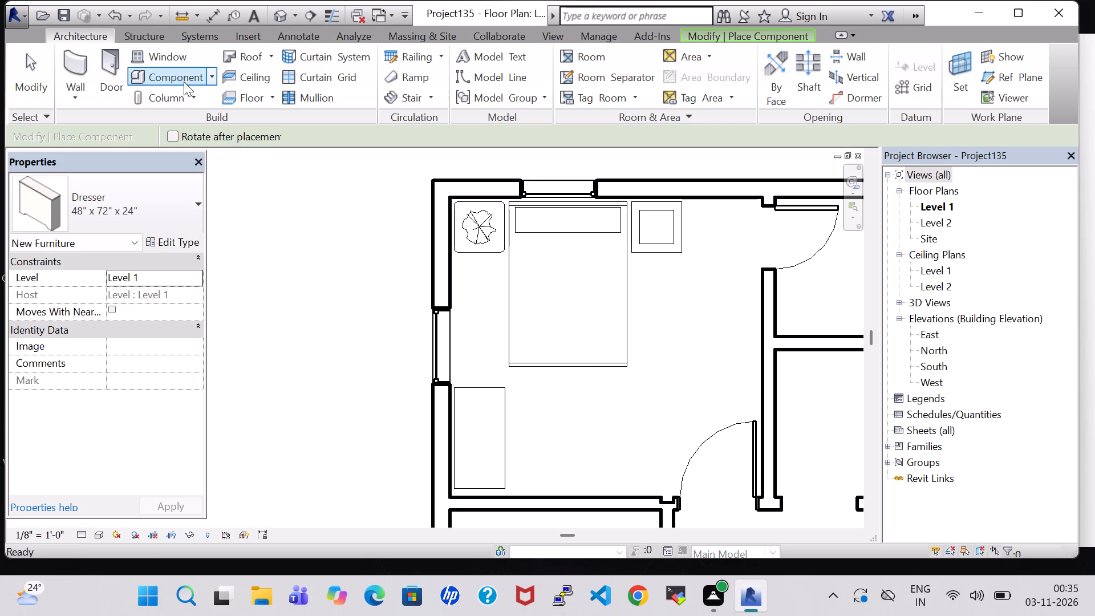
{"action": "key", "text": "Escape"}
{"action": "left_click", "coordinate": [169, 78]}
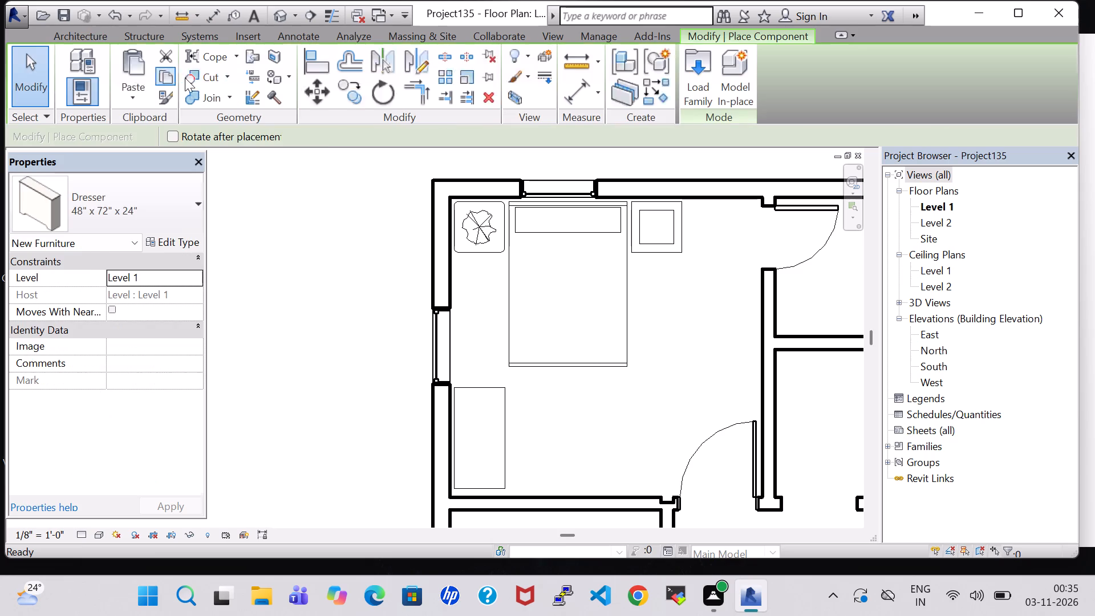
{"action": "left_click", "coordinate": [699, 80]}
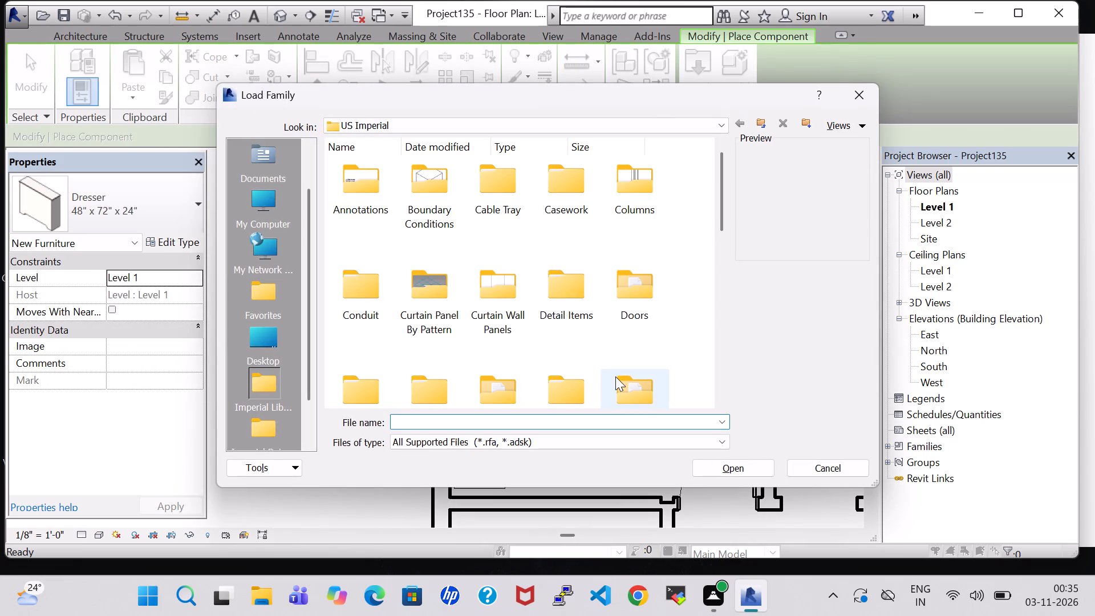
{"action": "double_click", "coordinate": [615, 376]}
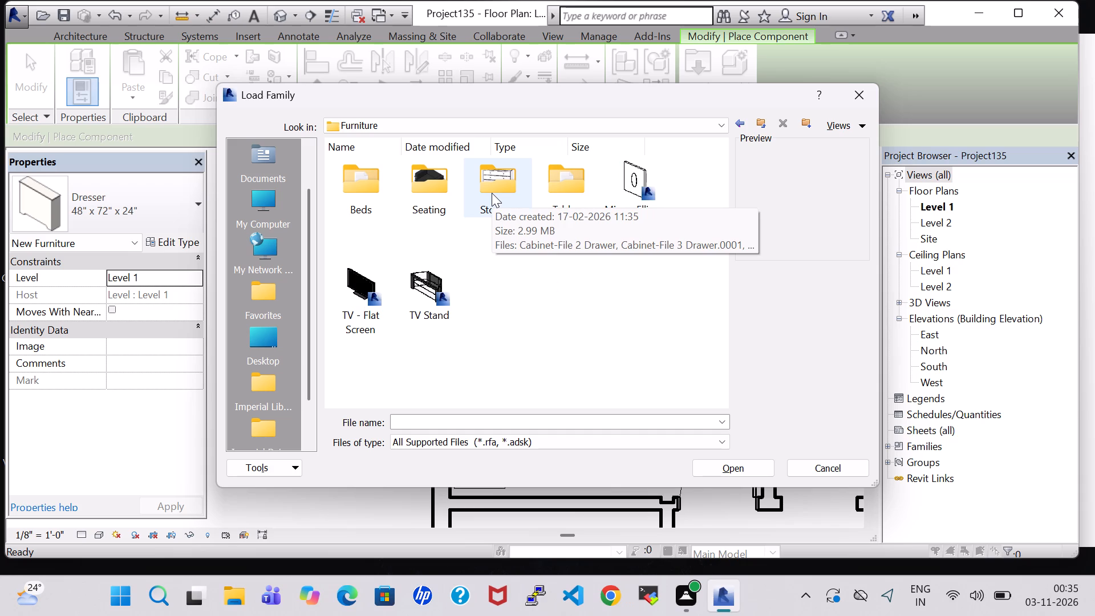
{"action": "double_click", "coordinate": [493, 193]}
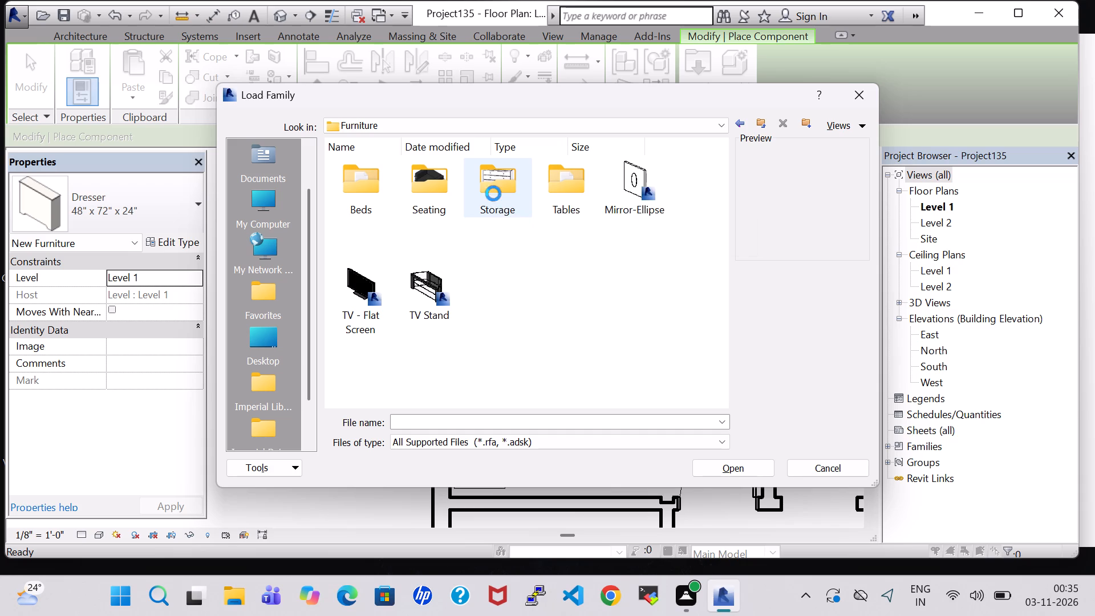
{"action": "left_click", "coordinate": [364, 186]}
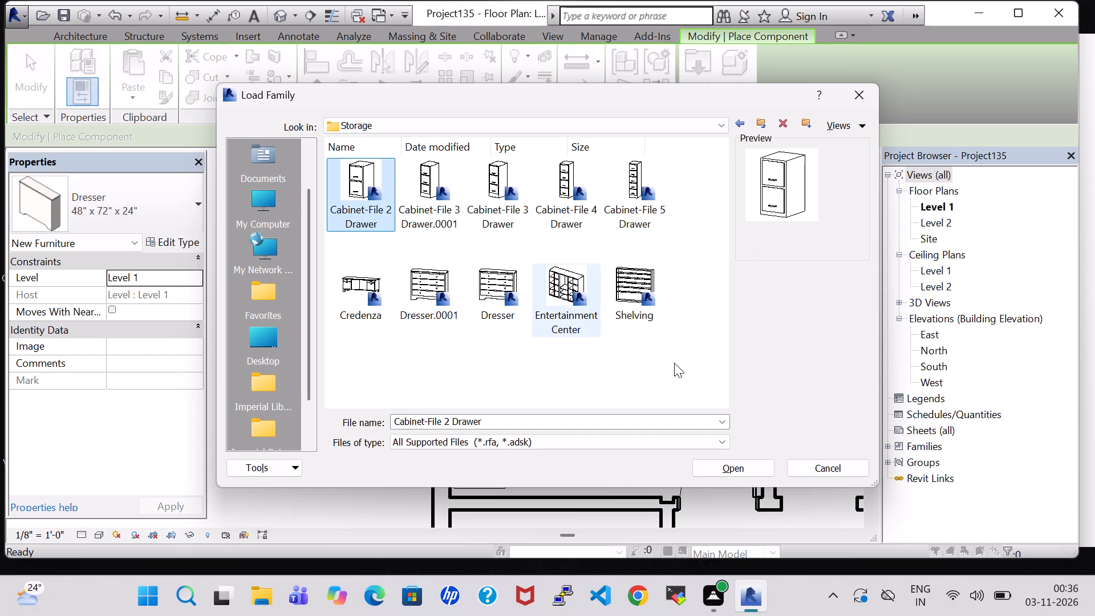
{"action": "left_click", "coordinate": [751, 461]}
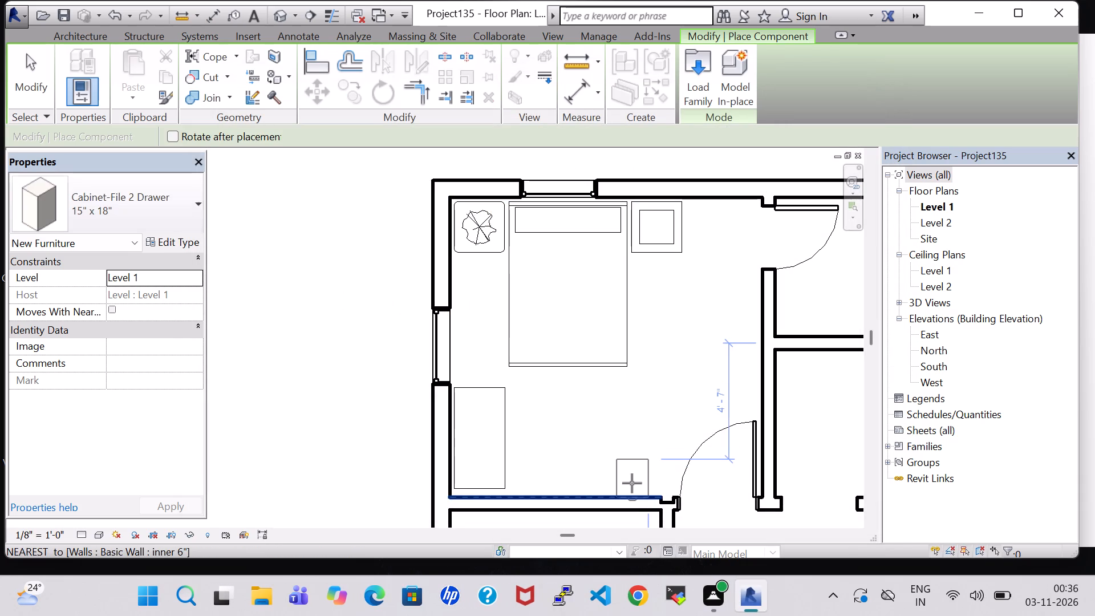
Place the 15" x 18" file cabinet against the bedroom's right wall above the lower door, turned so its drawers face the bed.
{"action": "key", "text": "space"}
{"action": "key", "text": "space"}
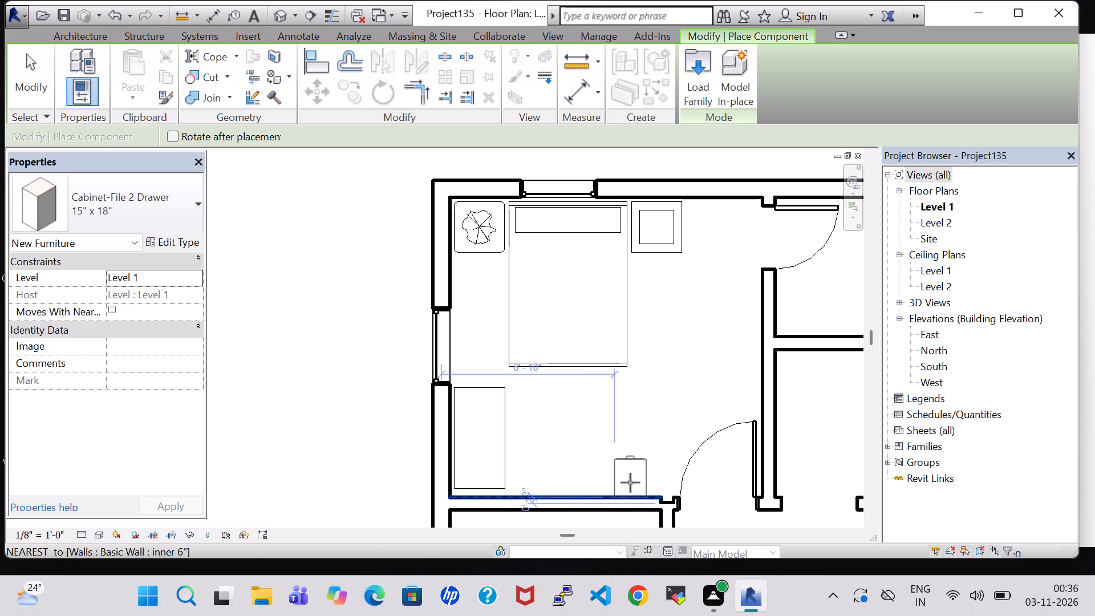
{"action": "key", "text": "space"}
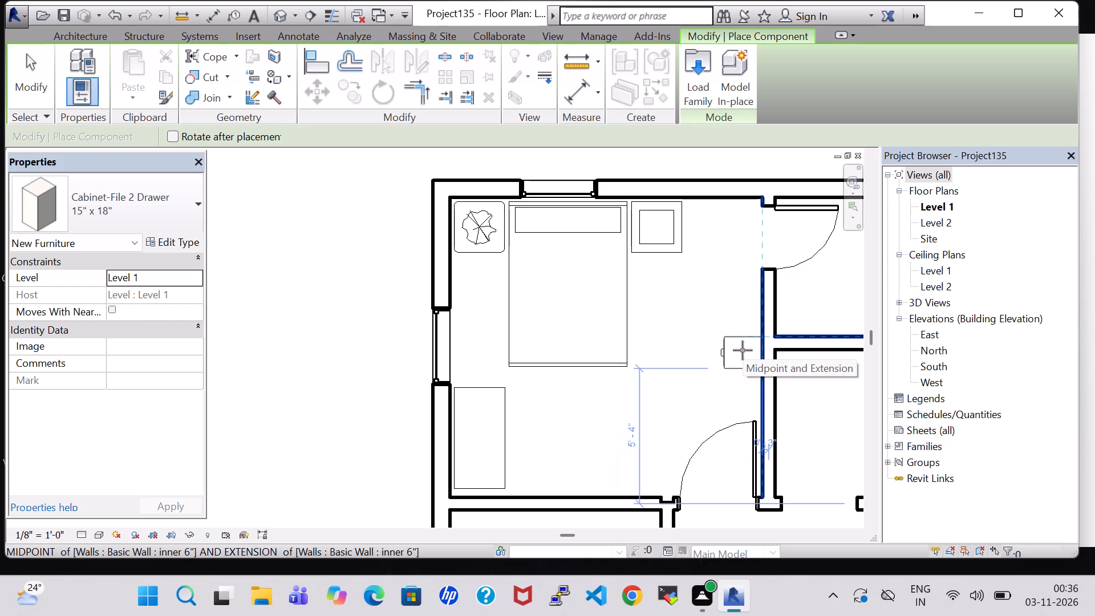
{"action": "left_click", "coordinate": [744, 355]}
{"action": "key", "text": "Escape"}
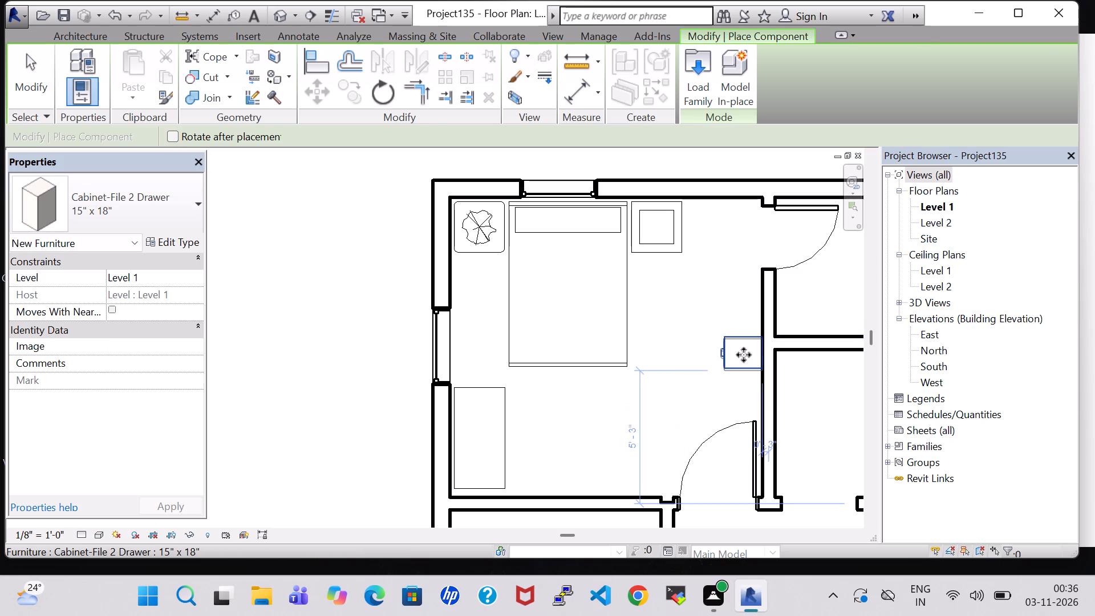
{"action": "key", "text": "Escape"}
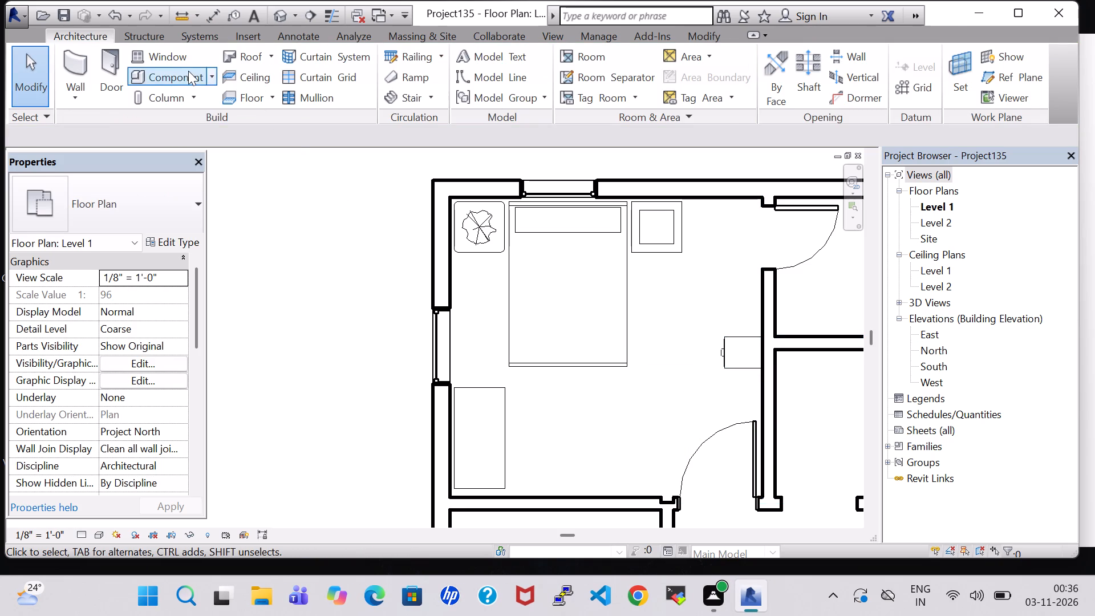
Load the Mirror-Ellipse component family from the library's Furniture folder.
{"action": "left_click", "coordinate": [188, 71]}
{"action": "left_click", "coordinate": [704, 88]}
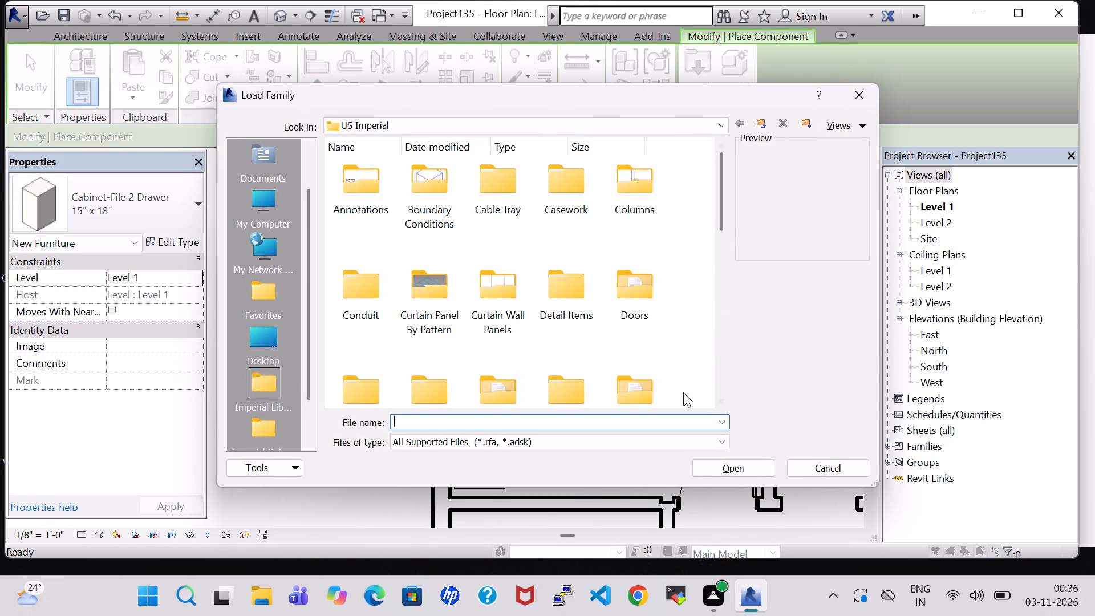
{"action": "triple_click", "coordinate": [643, 388]}
{"action": "left_click", "coordinate": [607, 194]}
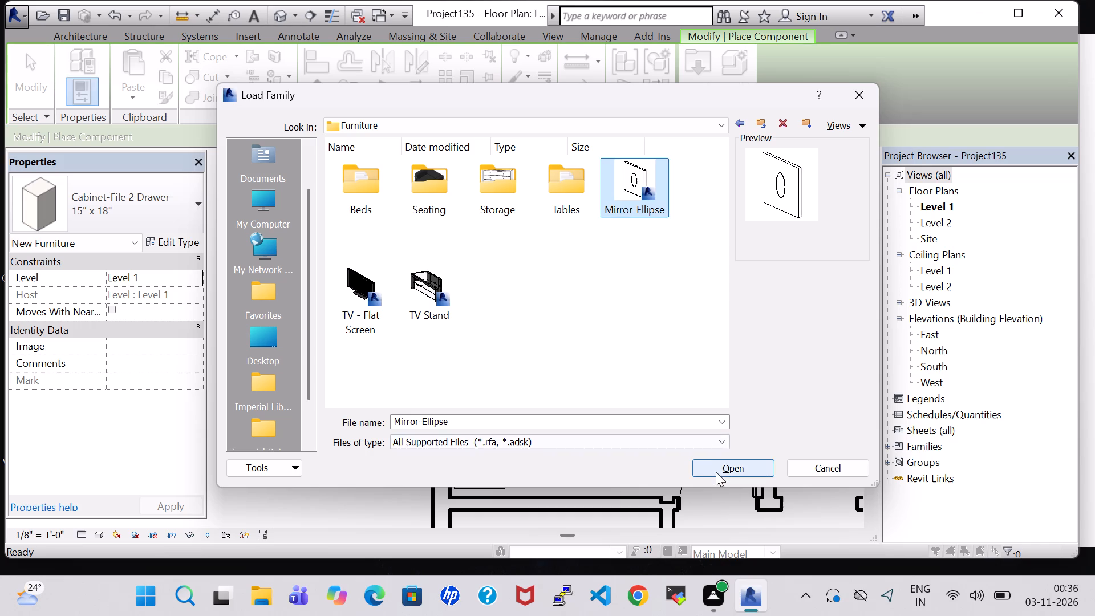
{"action": "left_click", "coordinate": [716, 472]}
Place the 24" x 48" elliptical mirror on the bedroom's right wall, directly behind the file cabinet.
{"action": "scroll", "coordinate": [736, 380], "scroll_direction": "up", "scroll_amount": 6}
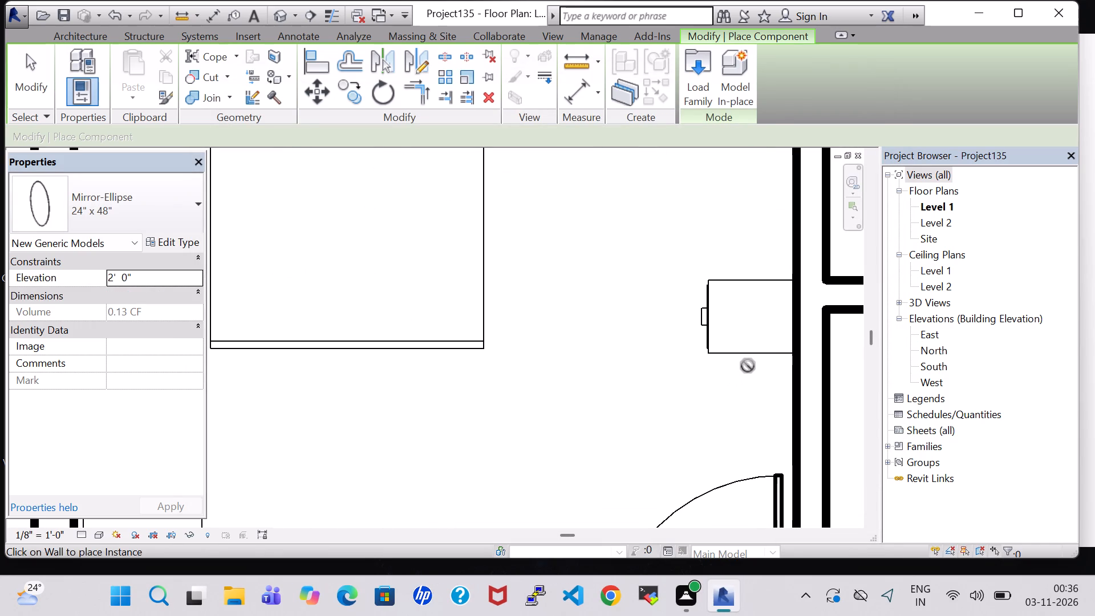
{"action": "left_click", "coordinate": [798, 324]}
{"action": "key", "text": "Escape"}
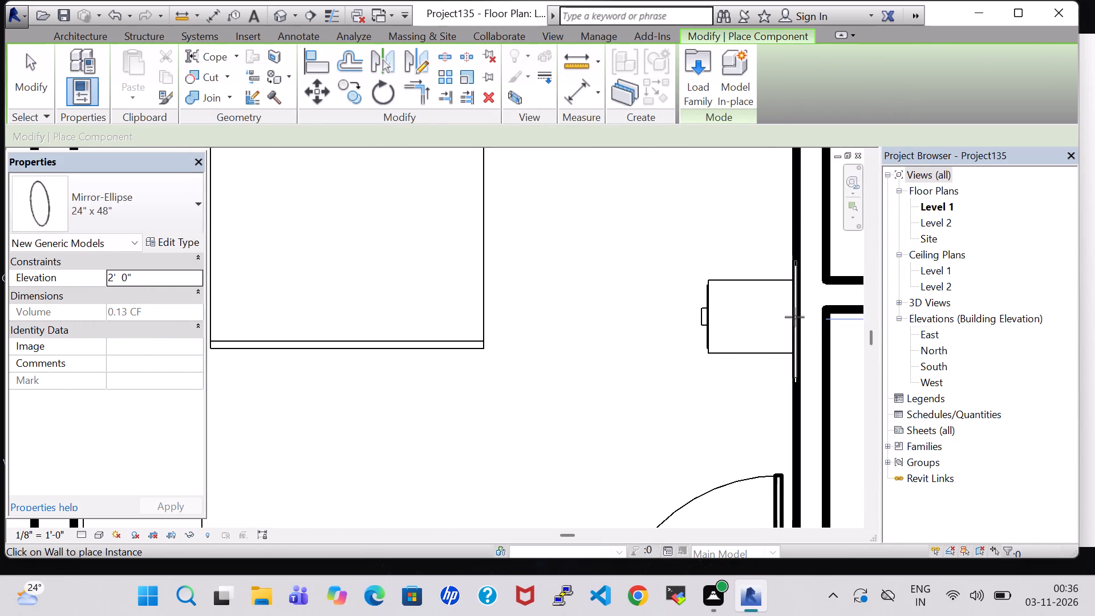
{"action": "key", "text": "Escape"}
Set the elevation of the elliptical mirror behind the file cabinet to 3' 0".
{"action": "left_click", "coordinate": [794, 317]}
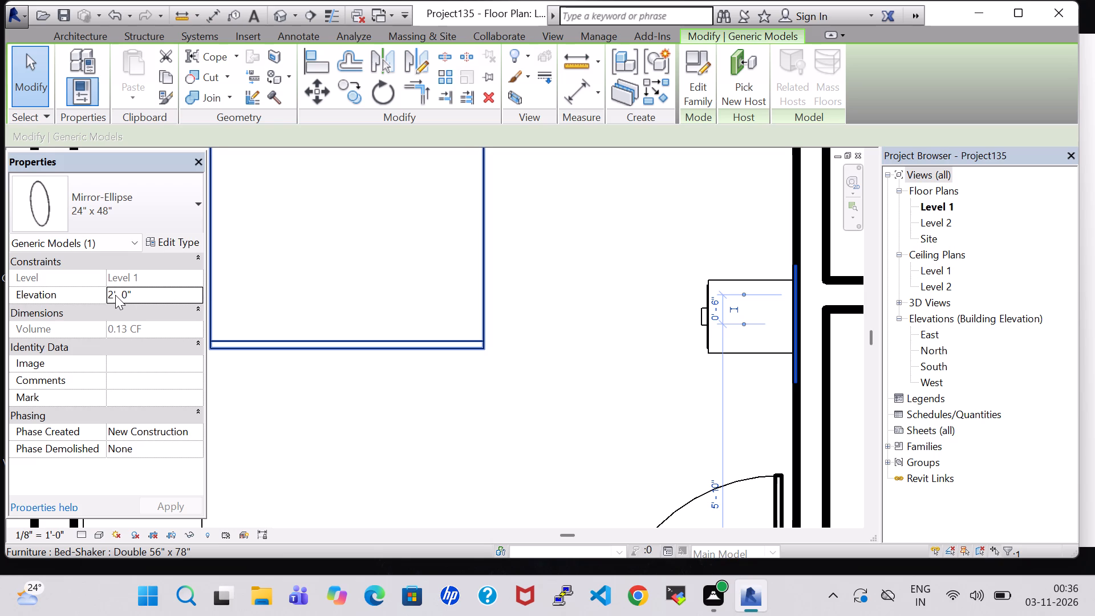
{"action": "left_click", "coordinate": [115, 295]}
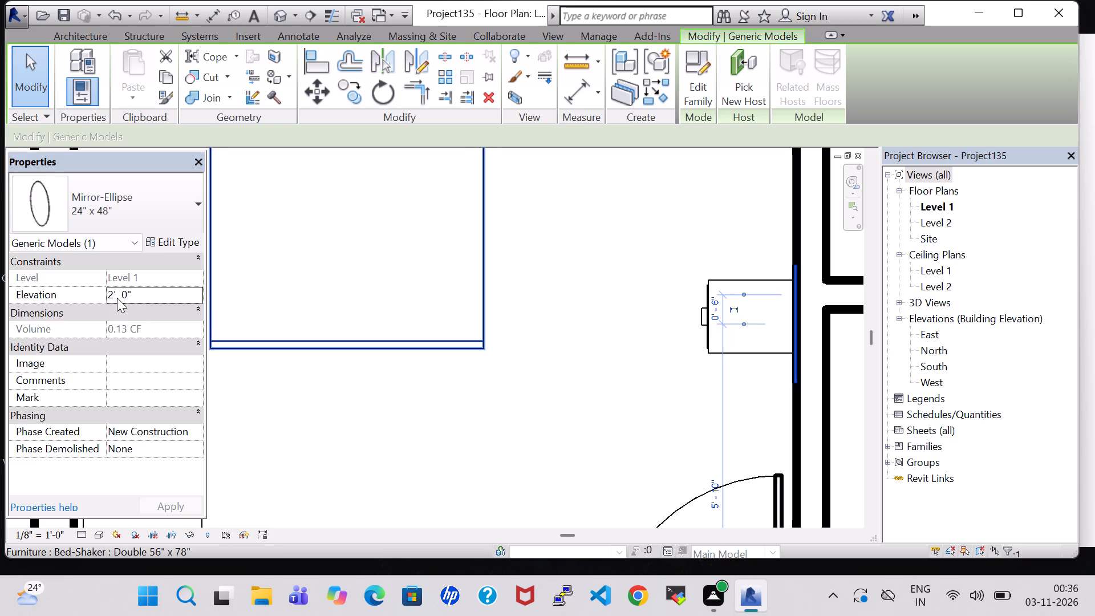
{"action": "left_click", "coordinate": [112, 298]}
{"action": "double_click", "coordinate": [112, 298]}
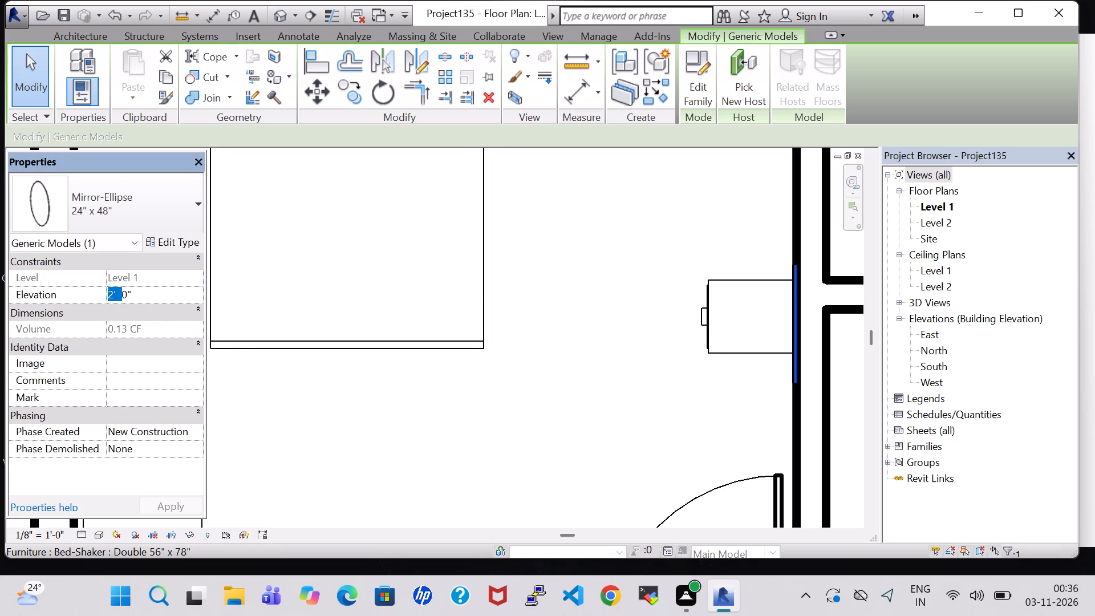
{"action": "left_click", "coordinate": [123, 299]}
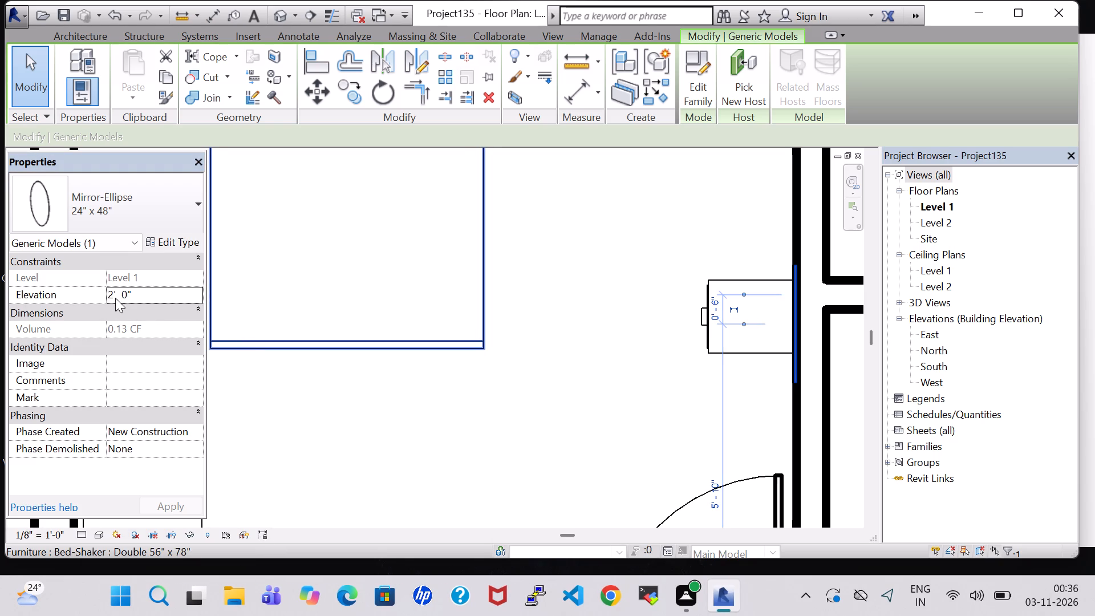
{"action": "left_click", "coordinate": [115, 298]}
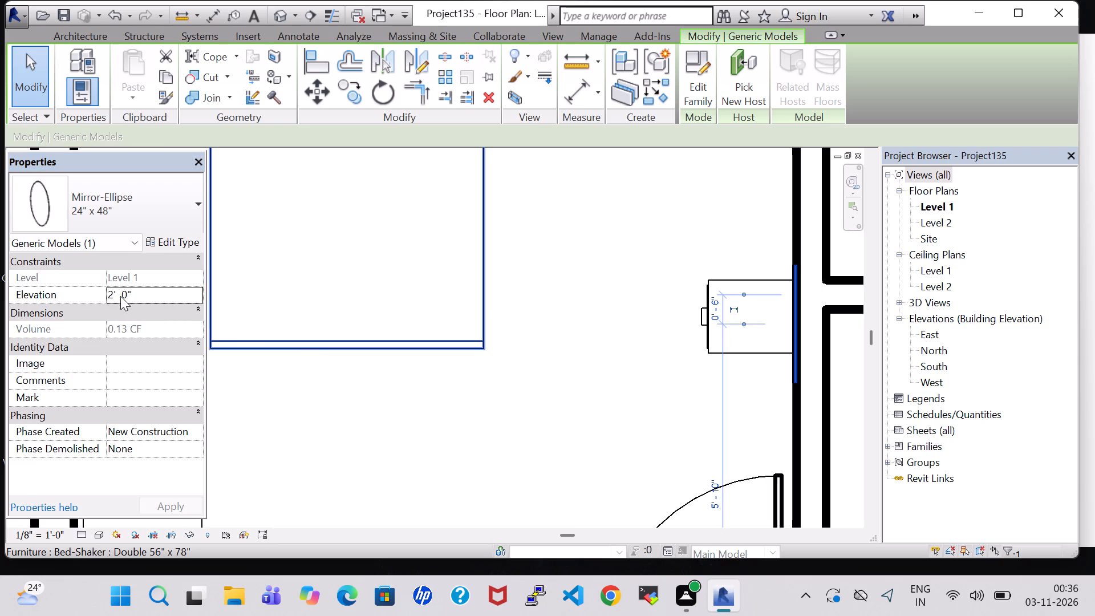
{"action": "left_click", "coordinate": [112, 295]}
{"action": "left_click", "coordinate": [112, 295]}
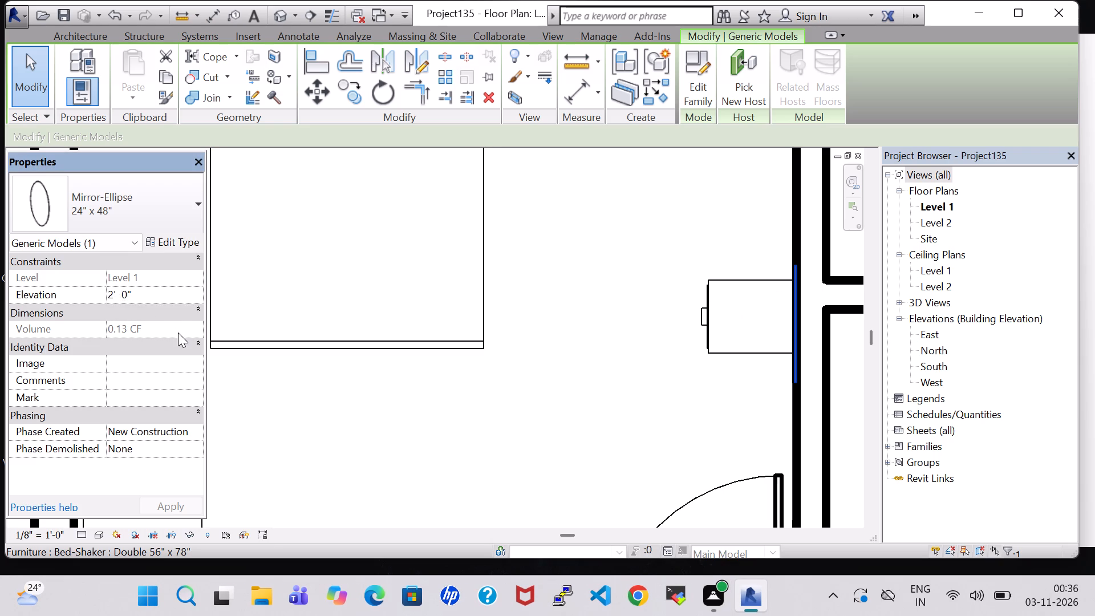
{"action": "key", "text": "BackSpace"}
{"action": "key", "text": "3"}
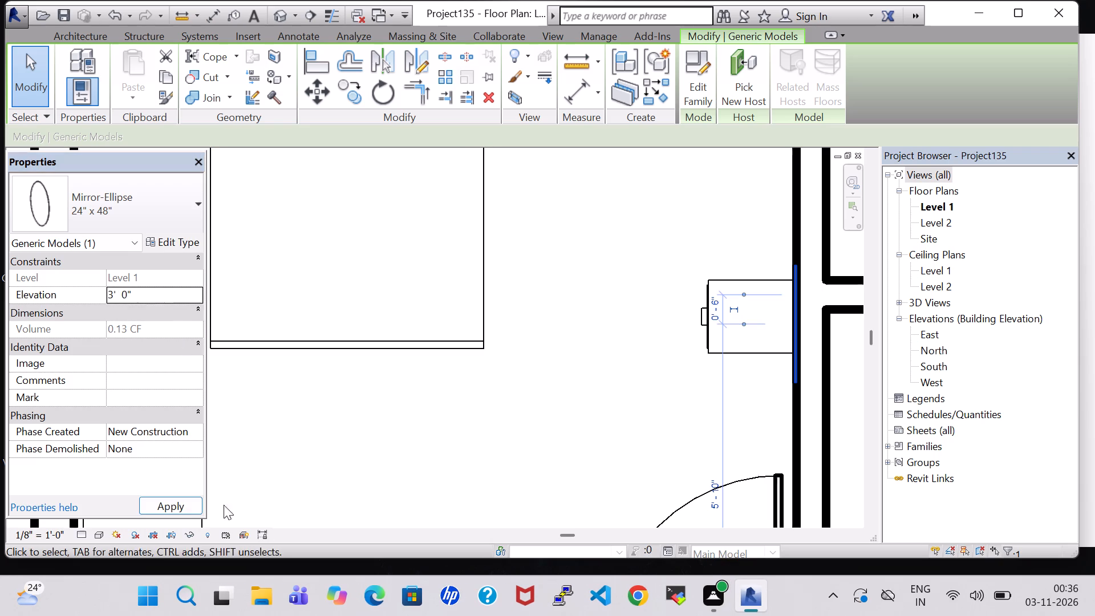
{"action": "left_click", "coordinate": [586, 408]}
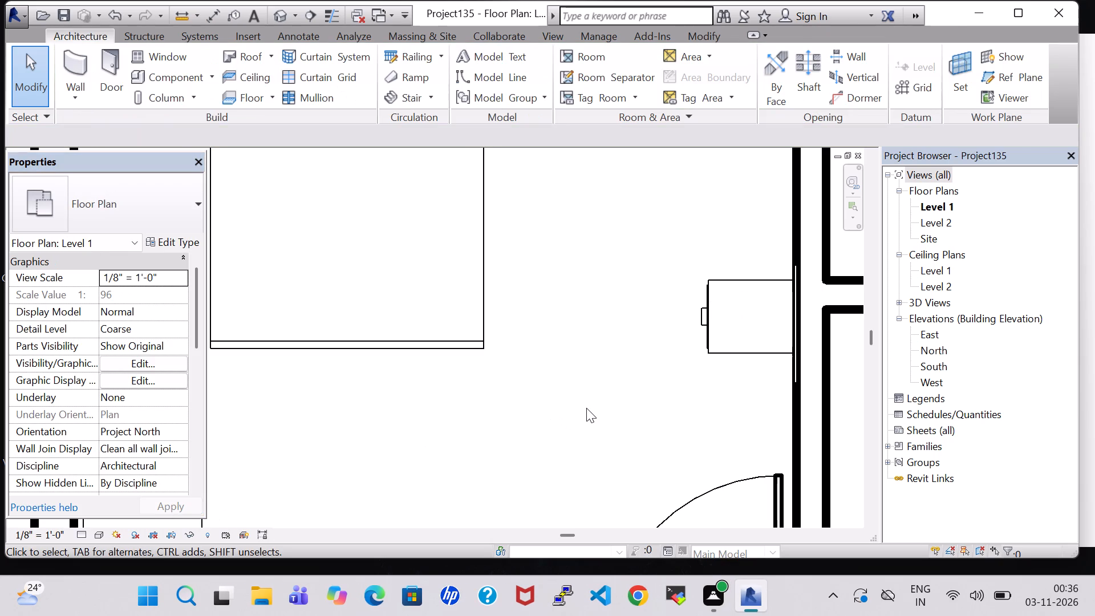
Nudge the dresser by the bedroom's left wall down until it sits close to the room's lower wall.
{"action": "scroll", "coordinate": [586, 408], "scroll_direction": "down", "scroll_amount": 5}
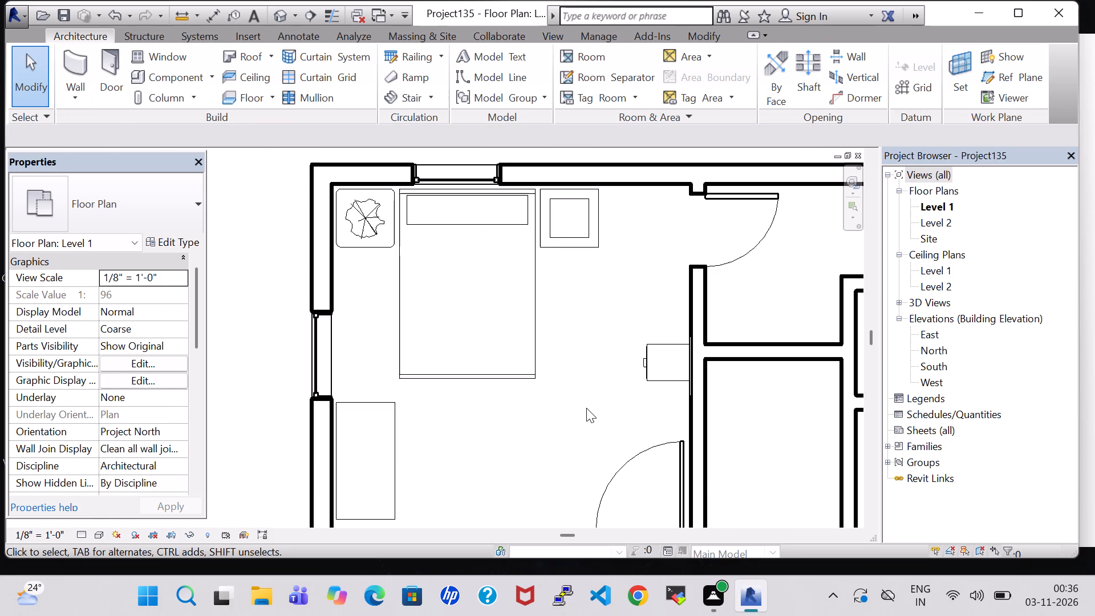
{"action": "middle_click_drag", "start_coordinate": [586, 408], "coordinate": [593, 287]}
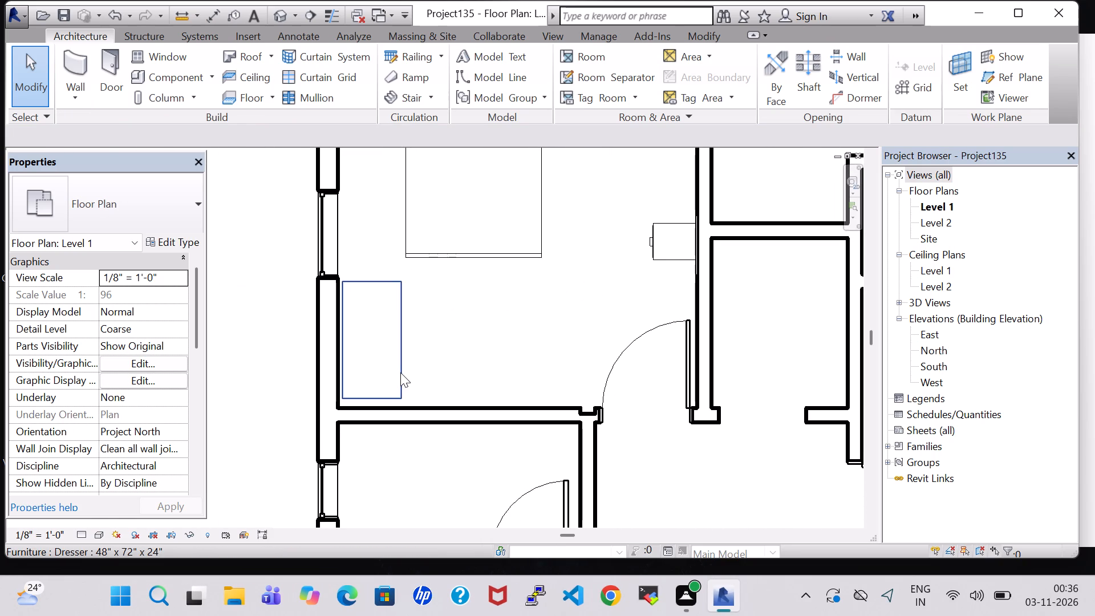
{"action": "left_click", "coordinate": [400, 372]}
{"action": "key", "text": "Down"}
{"action": "key", "text": "Down"}
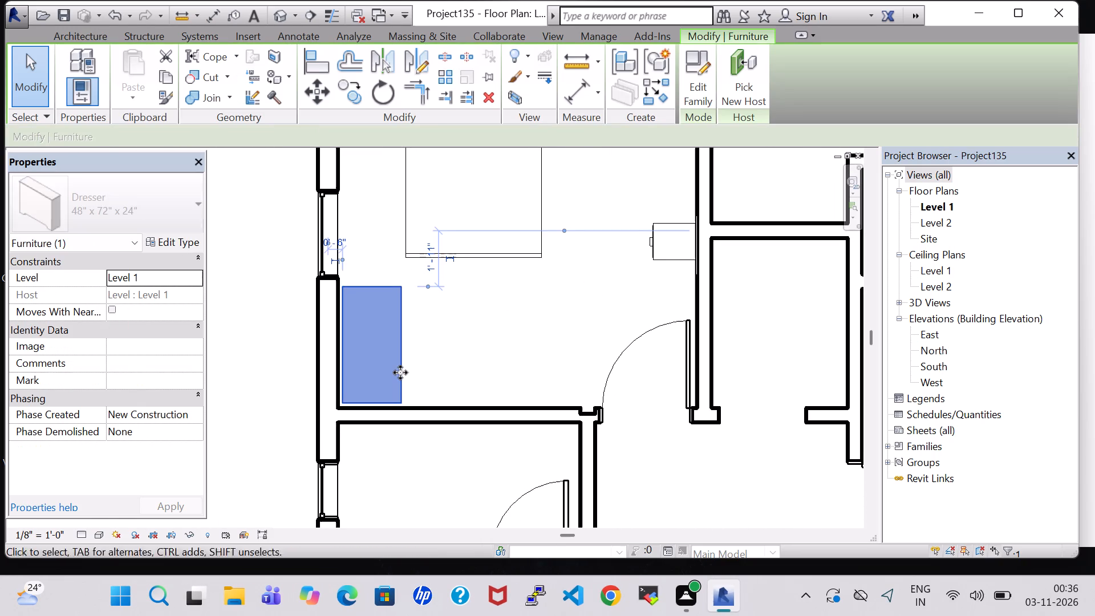
{"action": "key", "text": "Down"}
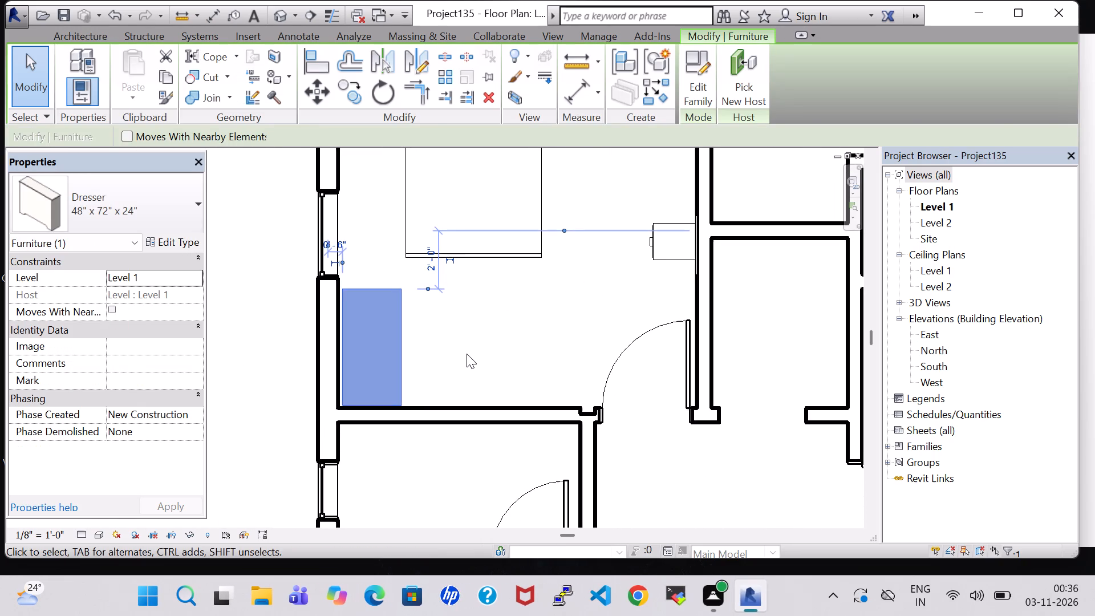
{"action": "key", "text": "Up"}
{"action": "left_click", "coordinate": [467, 345]}
Load the TV - Flat Screen component family from the library's Furniture folder.
{"action": "scroll", "coordinate": [471, 343], "scroll_direction": "down", "scroll_amount": 4}
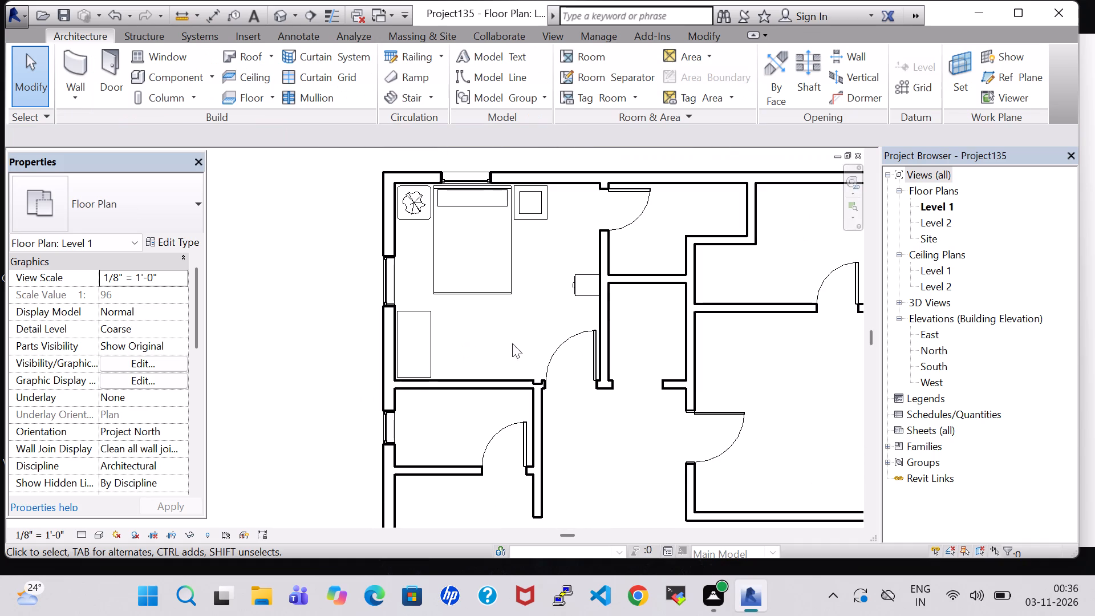
{"action": "left_click", "coordinate": [182, 79]}
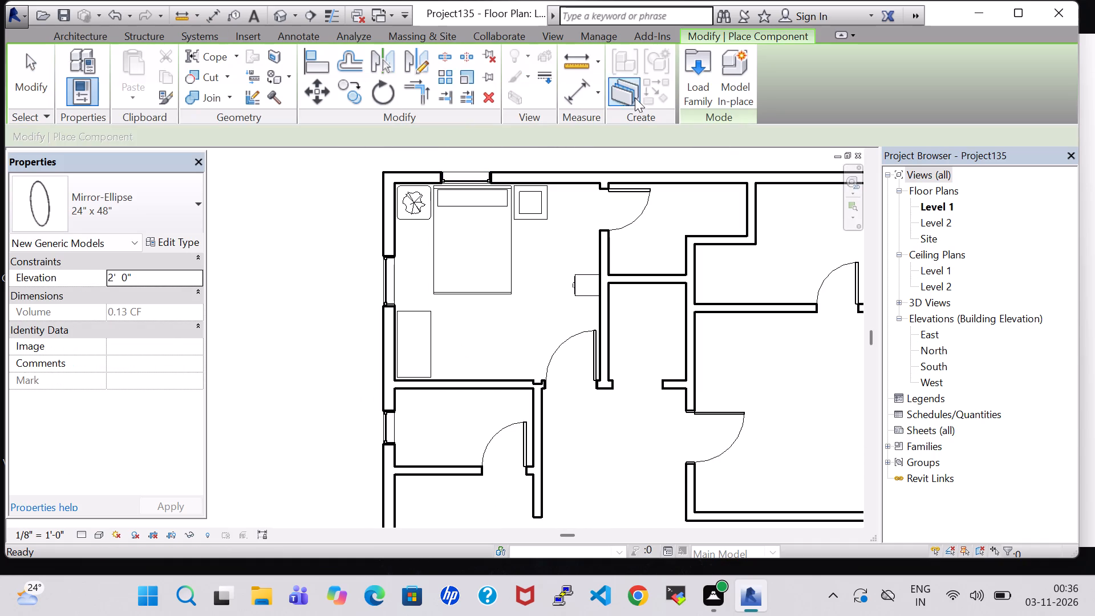
{"action": "left_click", "coordinate": [699, 86]}
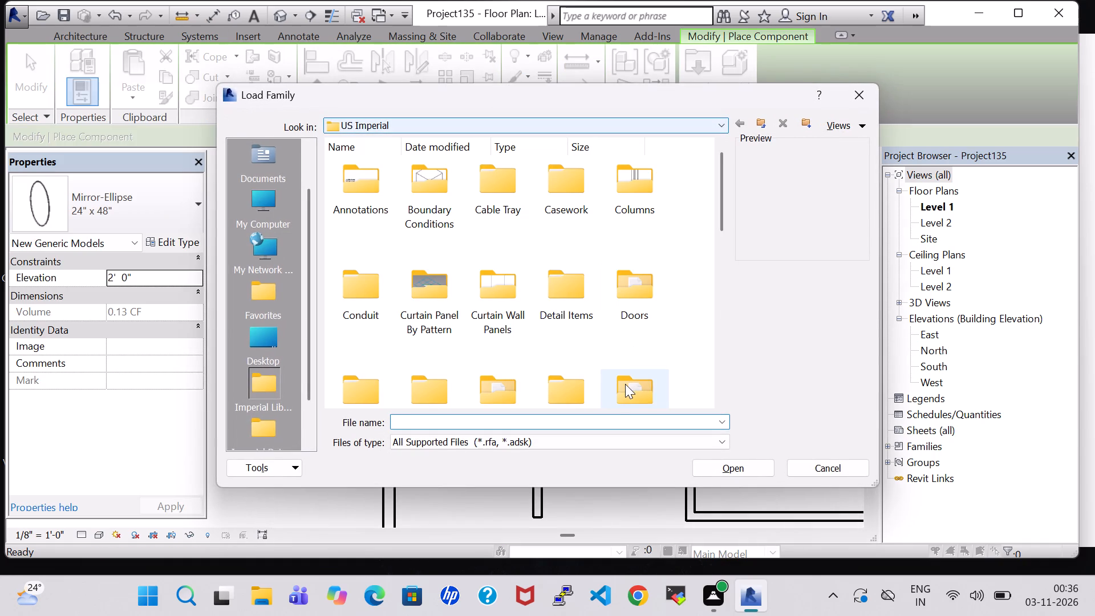
{"action": "double_click", "coordinate": [642, 380]}
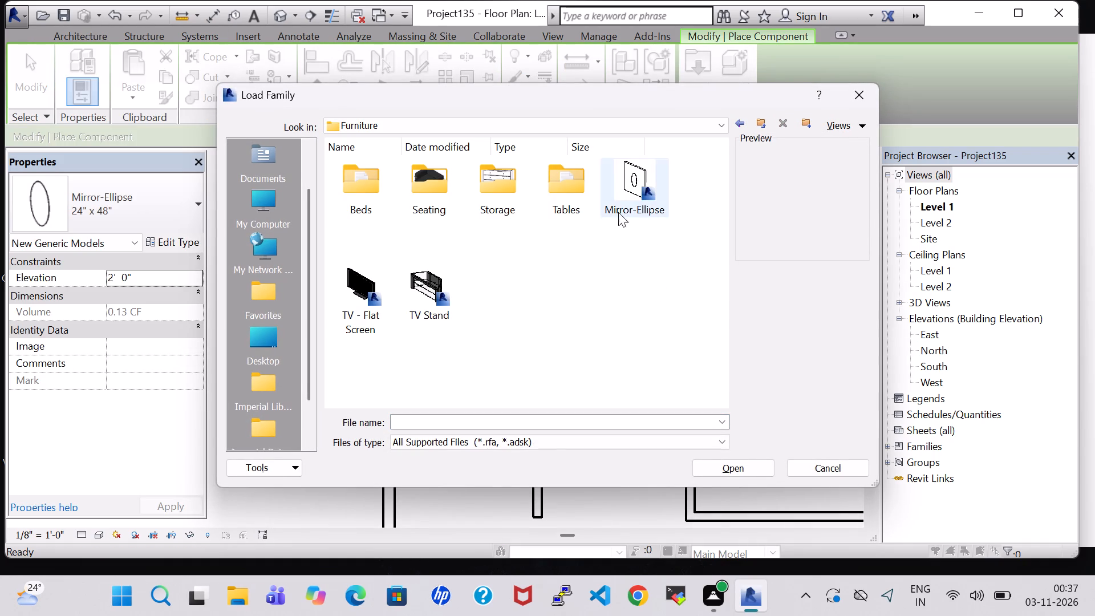
{"action": "left_click", "coordinate": [362, 287]}
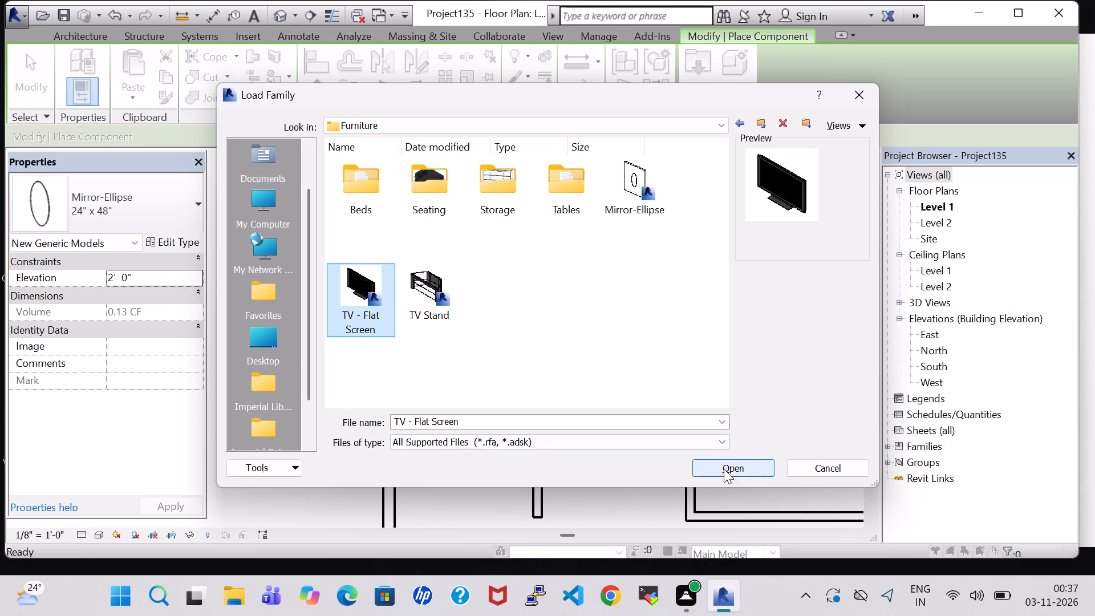
{"action": "left_click", "coordinate": [723, 463]}
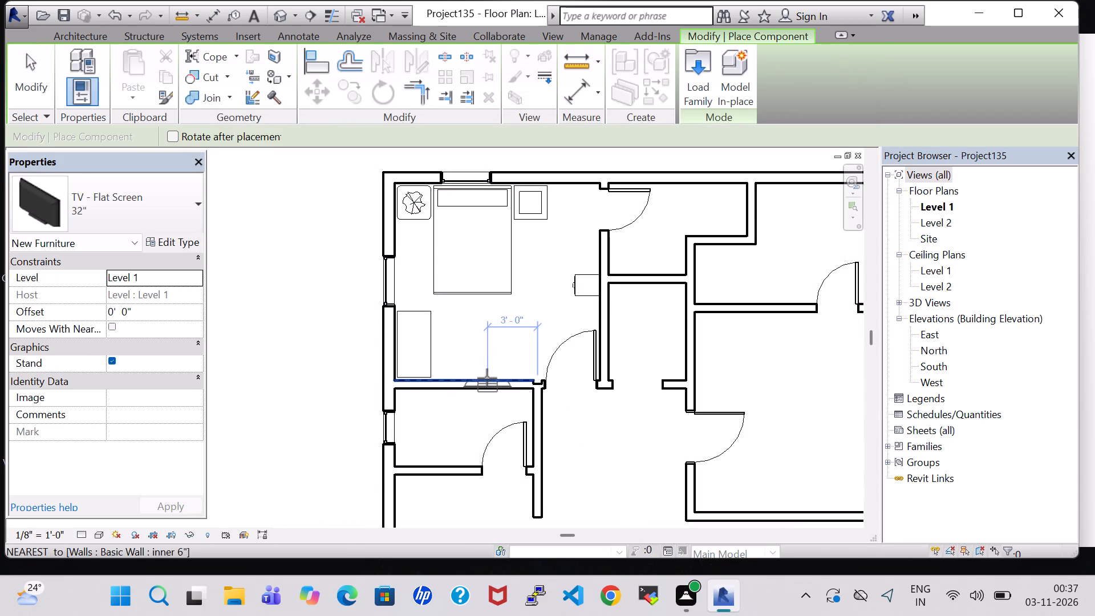
Place the 32" flat-screen TV against the bedroom's lower wall, rotated to face the bed, about 5' 0" from the left wall.
{"action": "key", "text": "space"}
{"action": "key", "text": "space"}
{"action": "scroll", "coordinate": [487, 378], "scroll_direction": "up", "scroll_amount": 3}
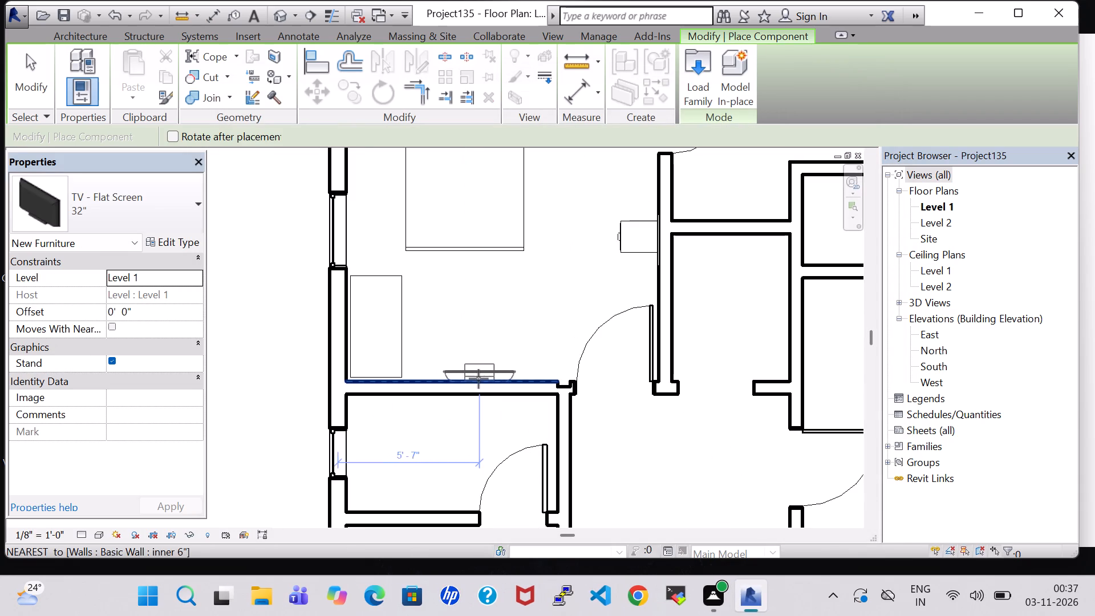
{"action": "left_click", "coordinate": [467, 379]}
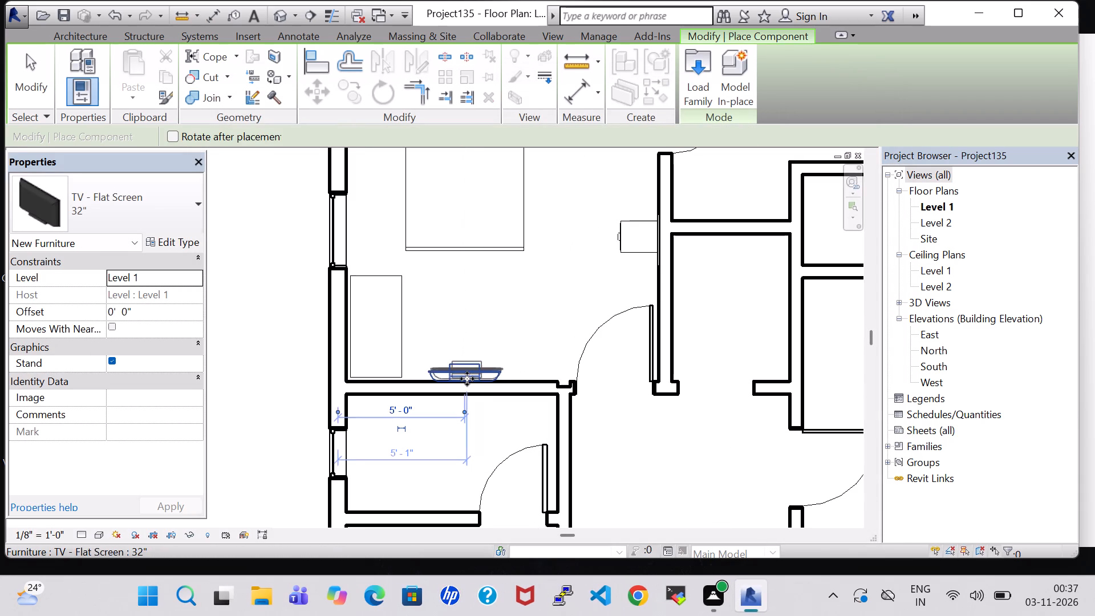
{"action": "key", "text": "Escape"}
{"action": "key", "text": "Escape"}
Change the bedroom's flat-screen TV to the 42" type.
{"action": "left_click", "coordinate": [468, 370]}
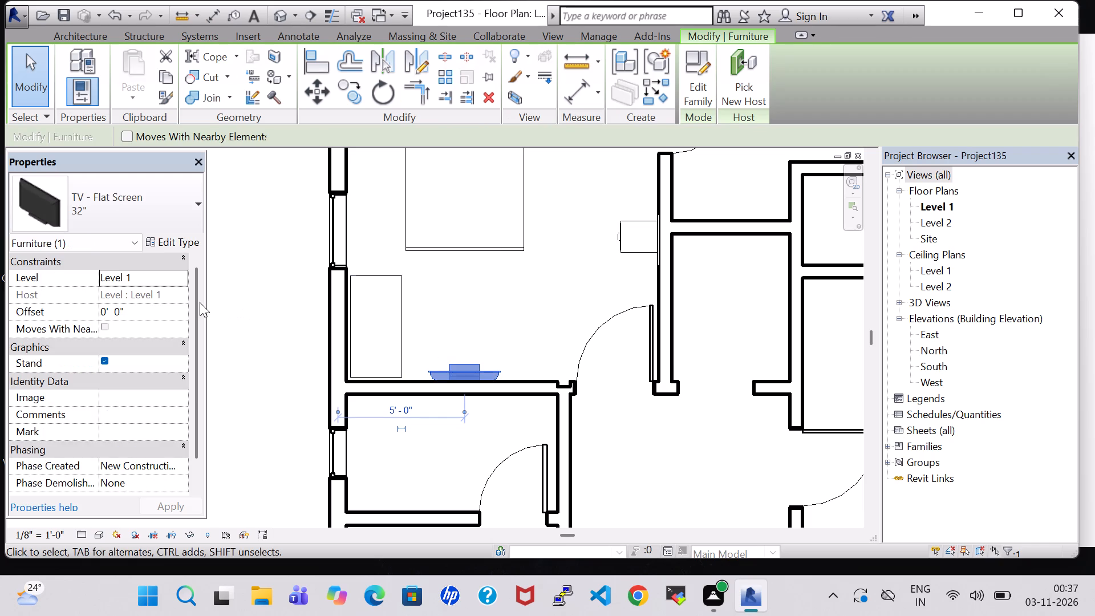
{"action": "double_click", "coordinate": [105, 217]}
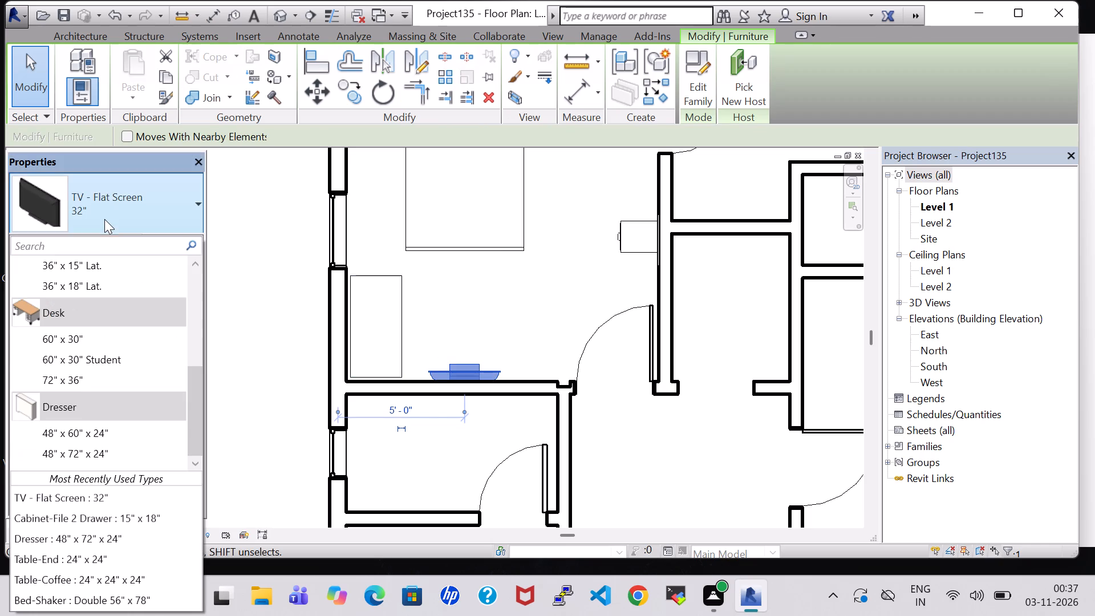
{"action": "double_click", "coordinate": [161, 227]}
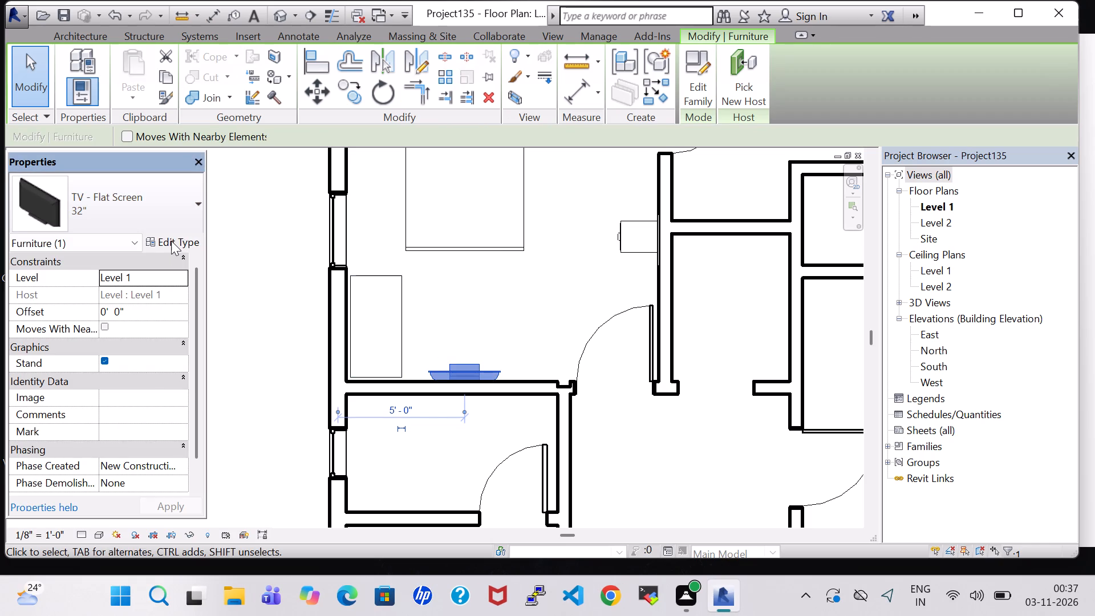
{"action": "left_click", "coordinate": [182, 242]}
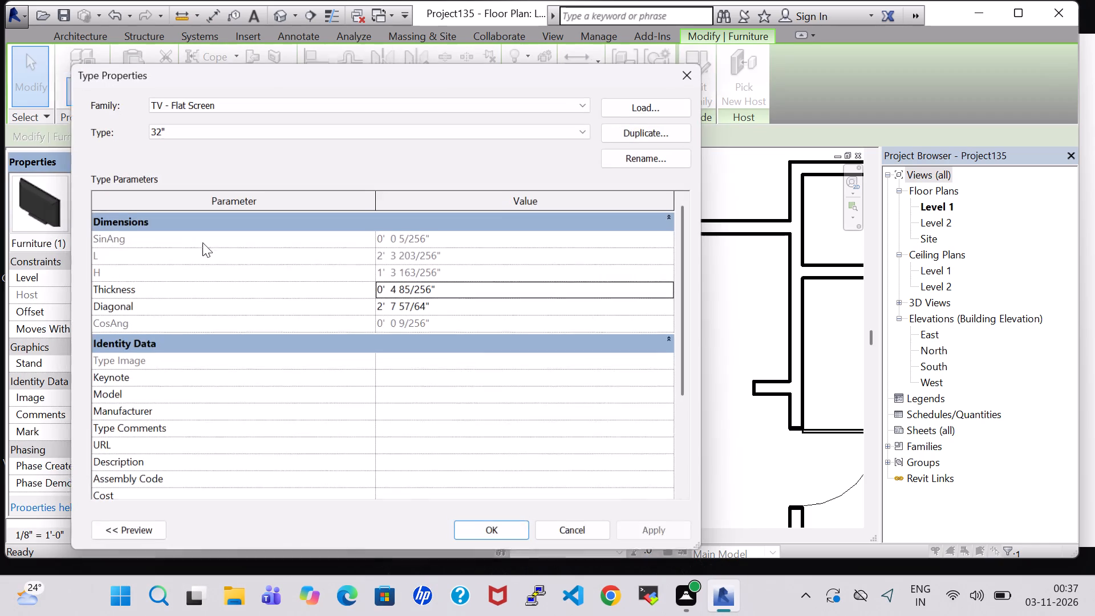
{"action": "double_click", "coordinate": [238, 134]}
{"action": "left_click", "coordinate": [237, 131]}
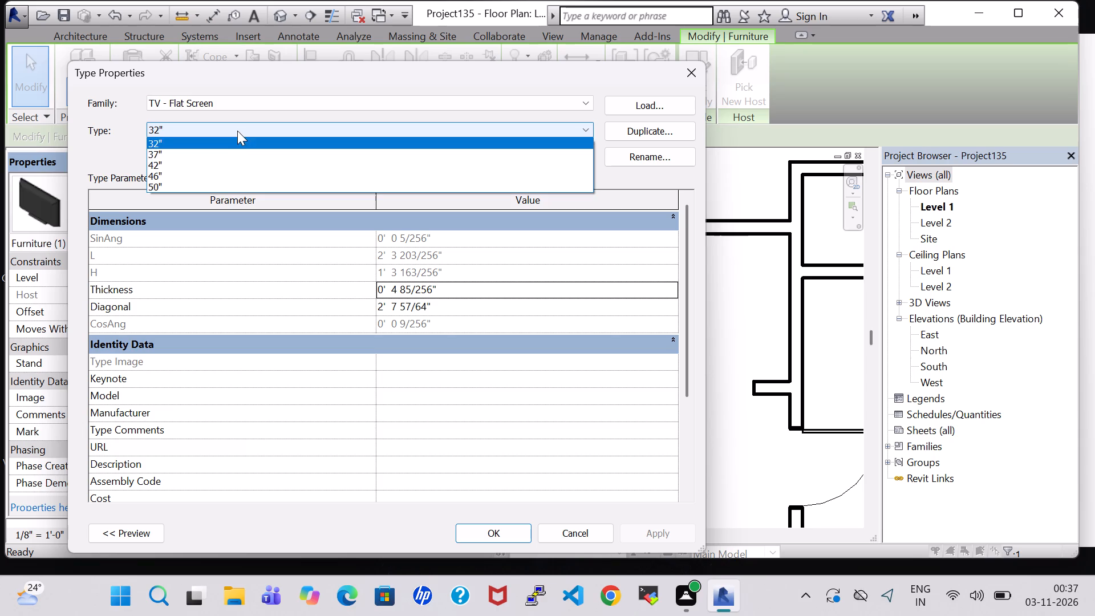
{"action": "double_click", "coordinate": [242, 163]}
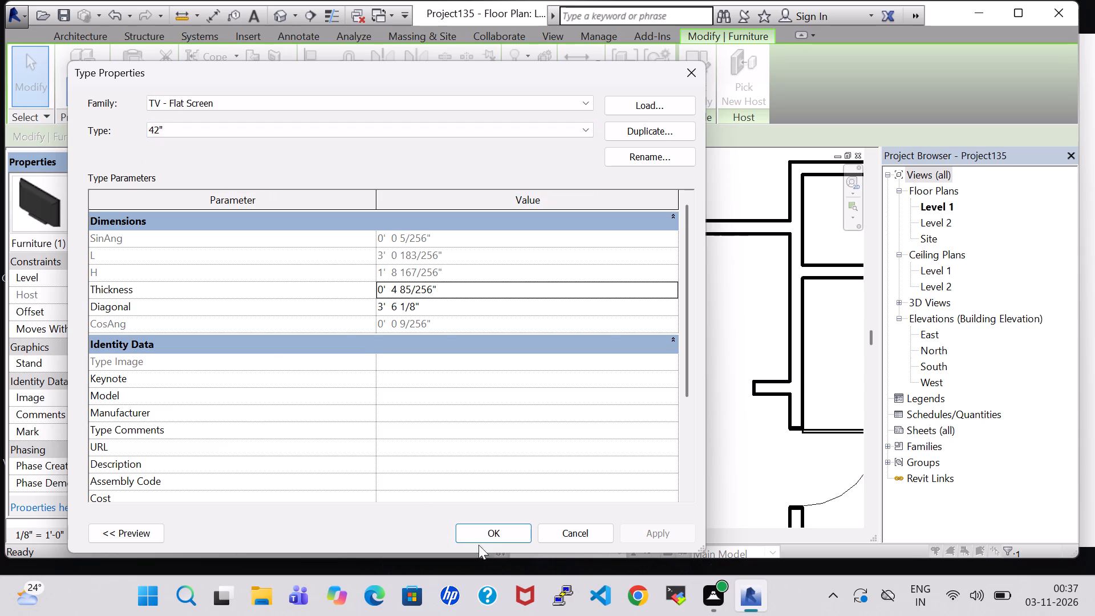
{"action": "left_click", "coordinate": [501, 537]}
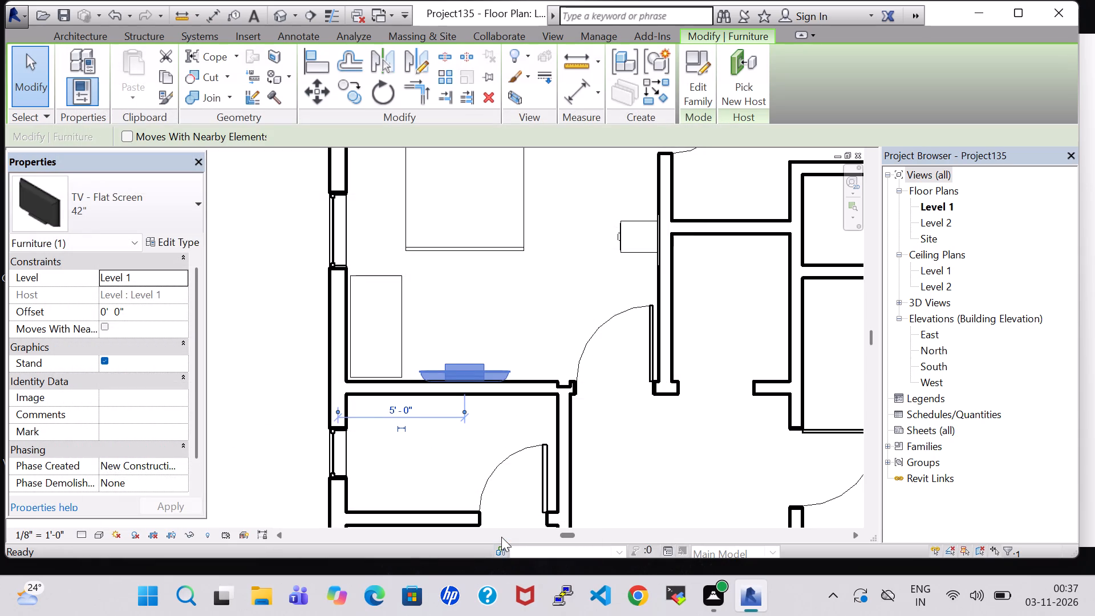
Nudge the TV right along the lower wall to about 5' 8" from the left wall.
{"action": "key", "text": "Right"}
{"action": "key", "text": "Right"}
{"action": "key", "text": "Right"}
{"action": "key", "text": "Right"}
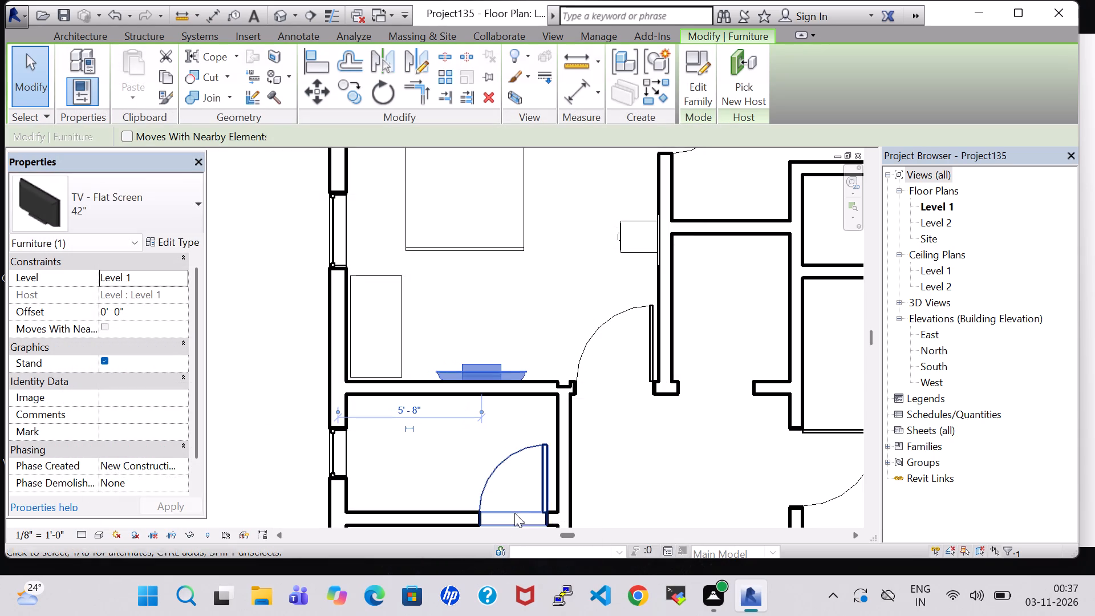
{"action": "left_click", "coordinate": [520, 318]}
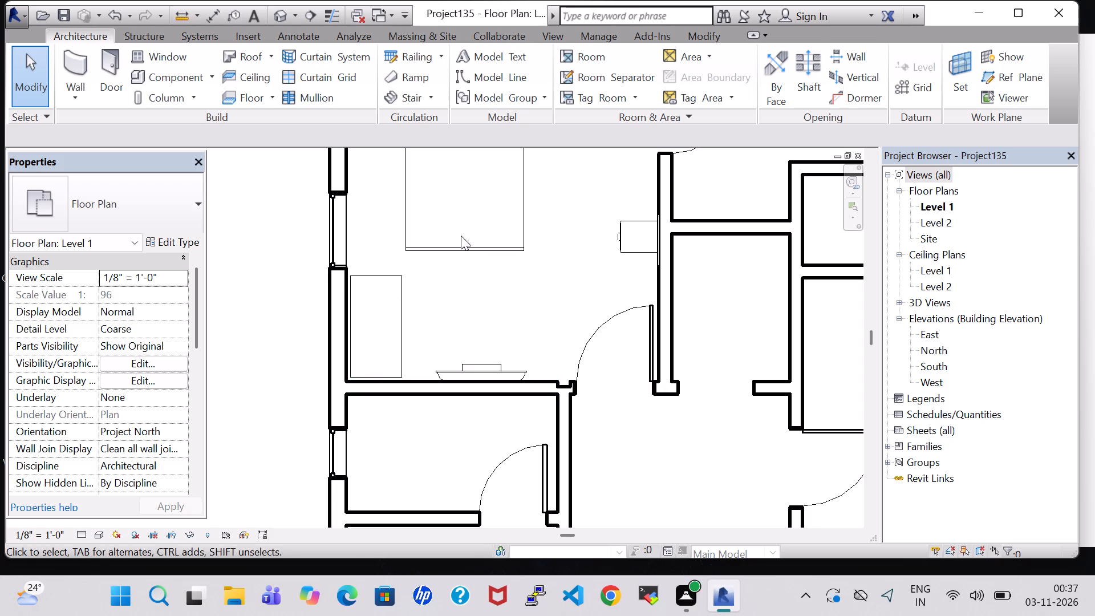
Nudge the bedside coffee table and the double bed right, to about 4' 2" and 5' 4" from the bedroom's right wall.
{"action": "middle_click_drag", "start_coordinate": [542, 201], "coordinate": [549, 343]}
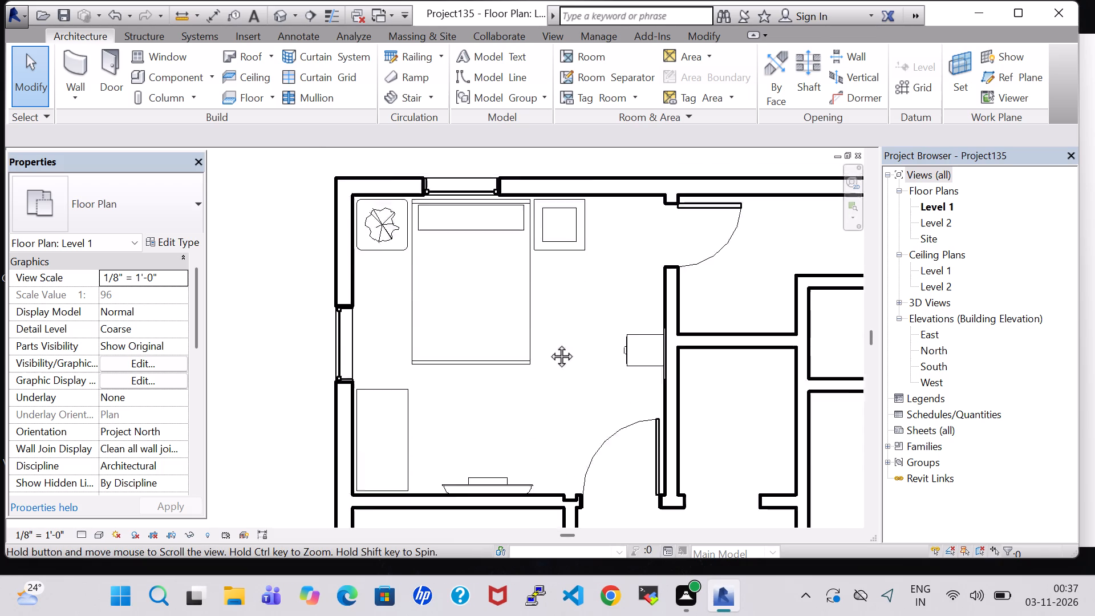
{"action": "middle_click_drag", "start_coordinate": [549, 343], "coordinate": [549, 402]}
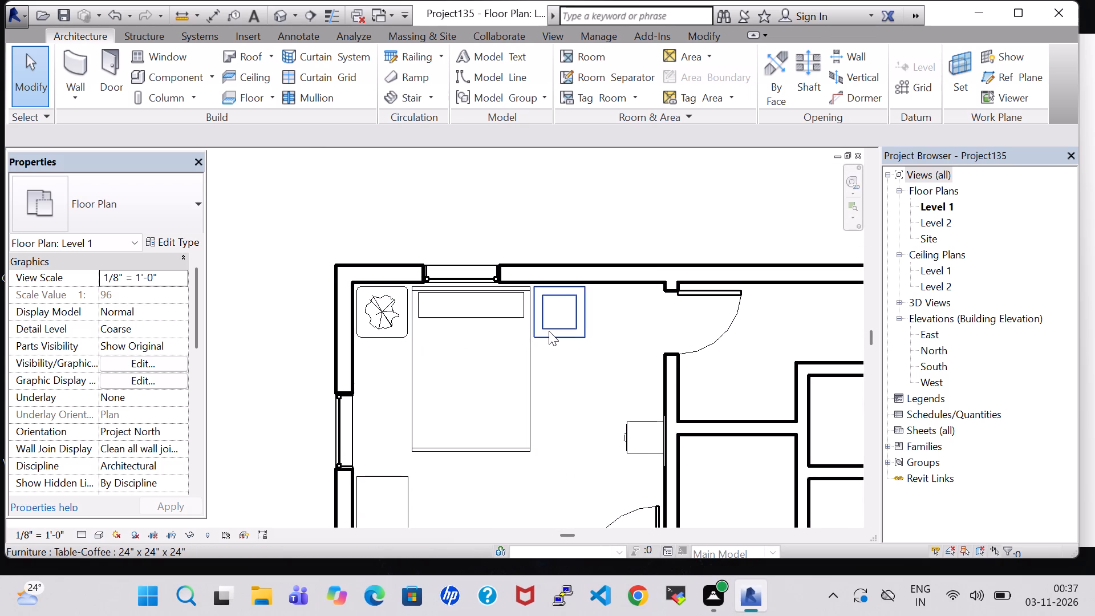
{"action": "scroll", "coordinate": [549, 331], "scroll_direction": "down", "scroll_amount": 4}
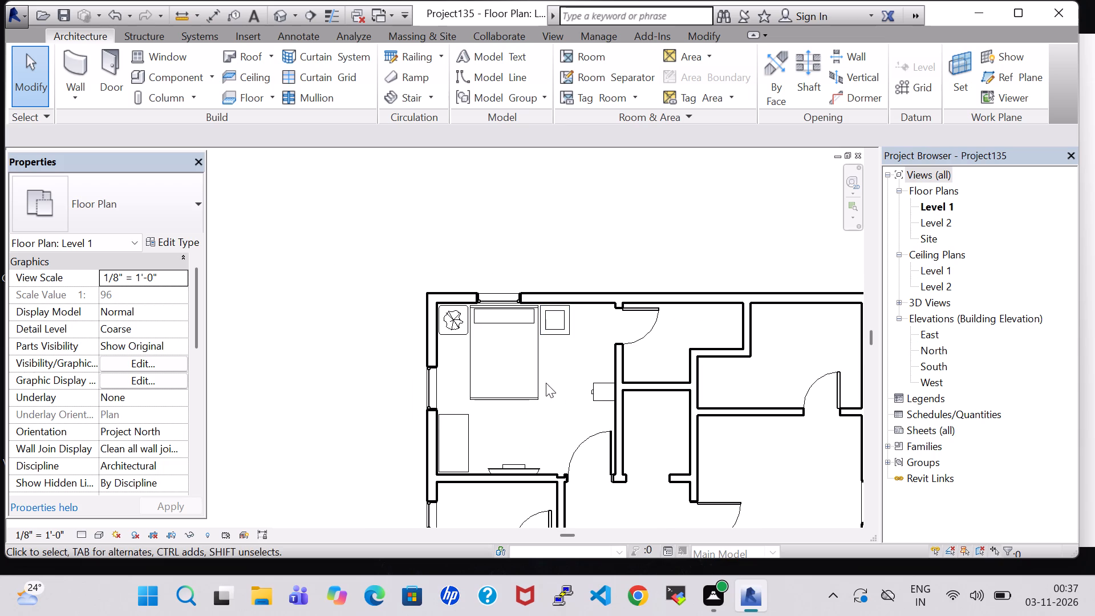
{"action": "left_click", "coordinate": [556, 322]}
{"action": "key", "text": "Right"}
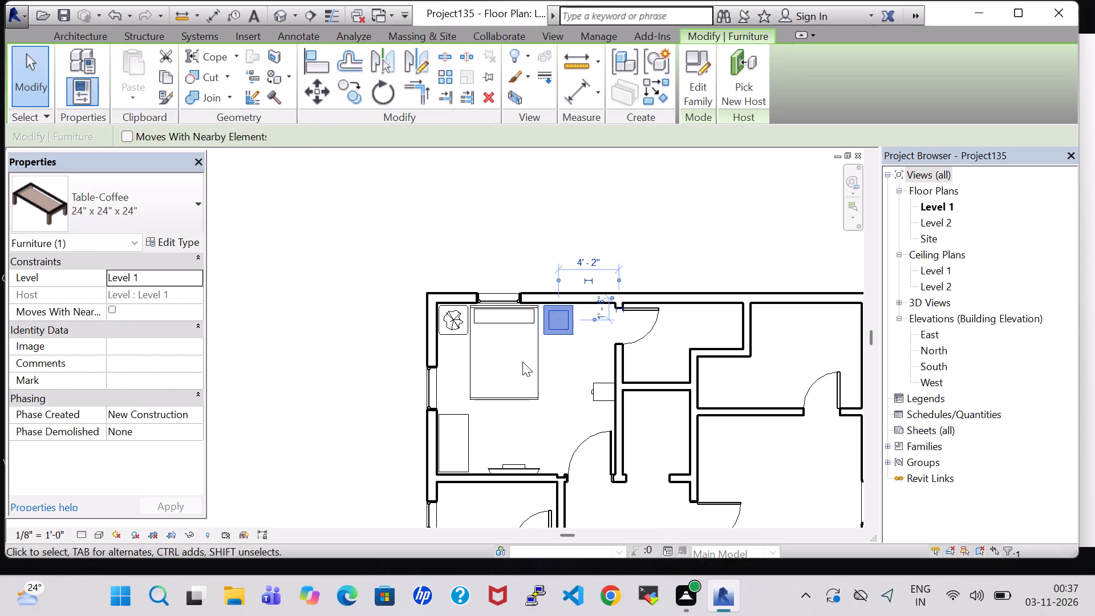
{"action": "left_click", "coordinate": [491, 362]}
{"action": "left_click", "coordinate": [500, 382]}
{"action": "key", "text": "Right"}
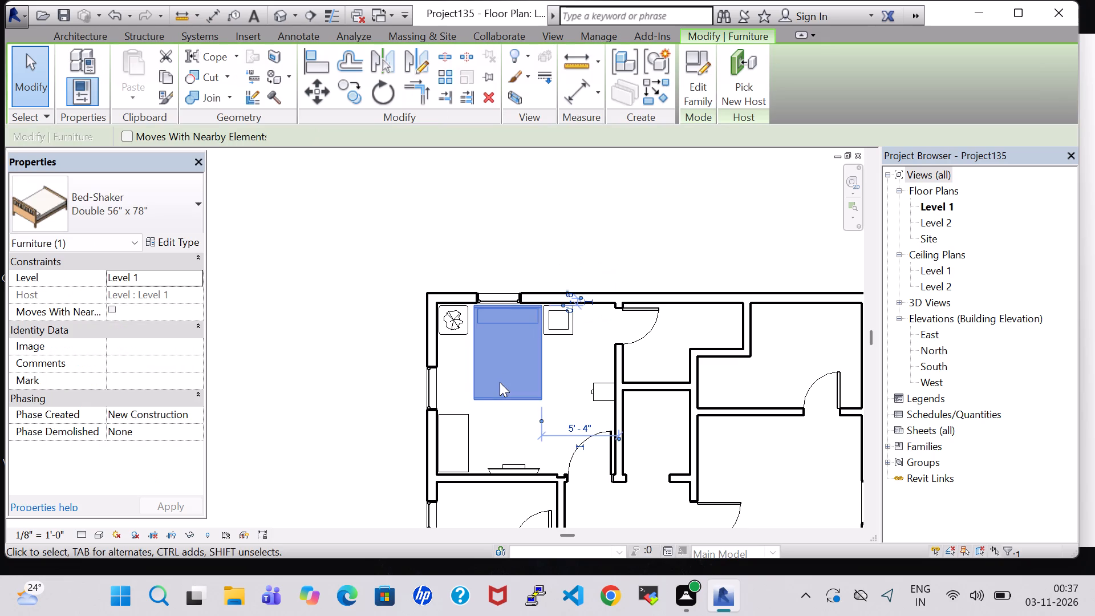
Nudge the casement window above the bed right to about 4' 10" from the left wall, in line with the bed.
{"action": "left_click", "coordinate": [504, 298]}
{"action": "key", "text": "Right"}
{"action": "key", "text": "Right"}
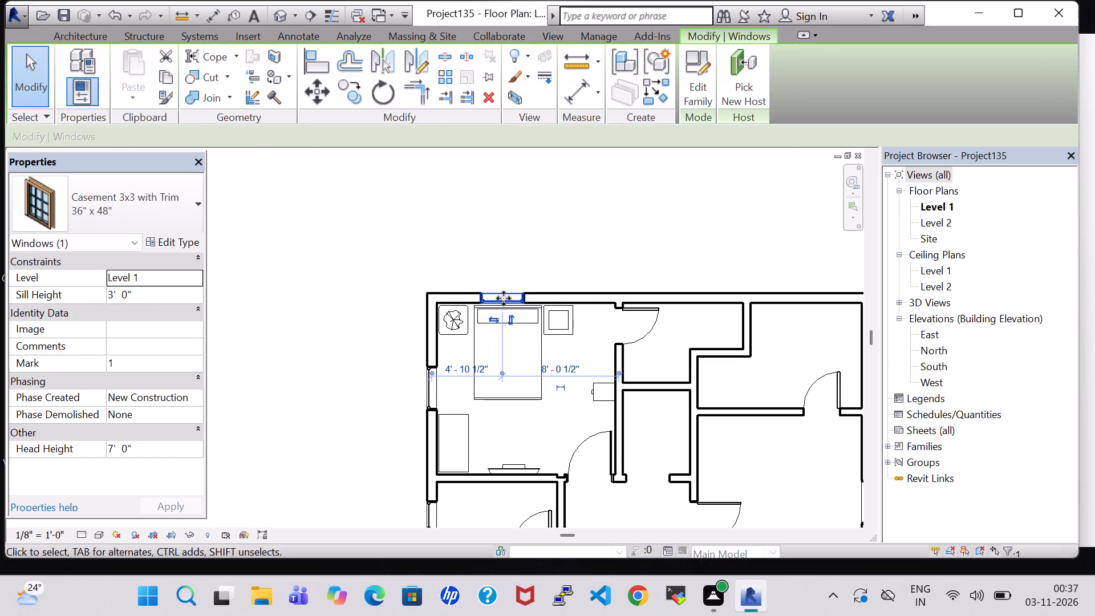
Nudge the casement window above the bed slightly further right so it lines up with the bed.
{"action": "key", "text": "Right"}
{"action": "key", "text": "Right"}
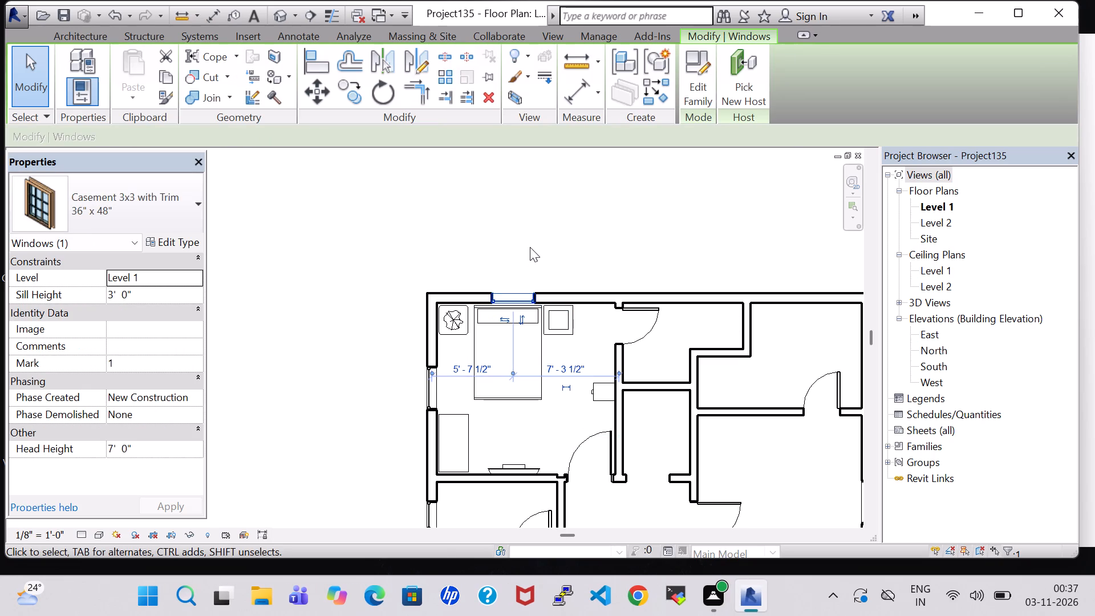
{"action": "key", "text": "Left"}
{"action": "left_click", "coordinate": [530, 241]}
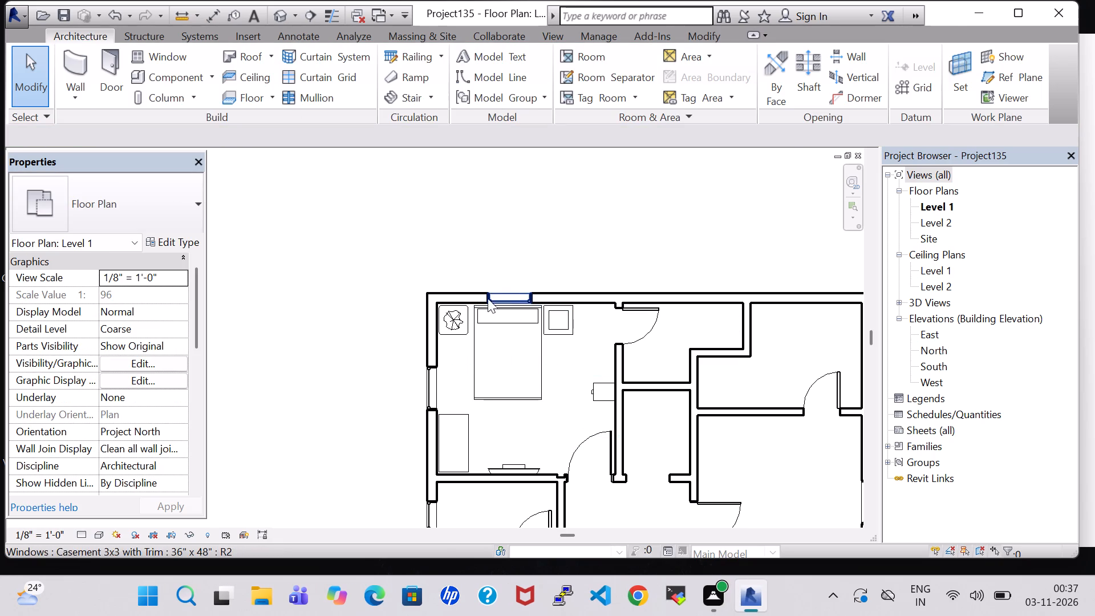
Nudge the corner end table right to about 10' 3" from the bedroom's right wall, and move the plant on it to match.
{"action": "scroll", "coordinate": [470, 347], "scroll_direction": "up", "scroll_amount": 2}
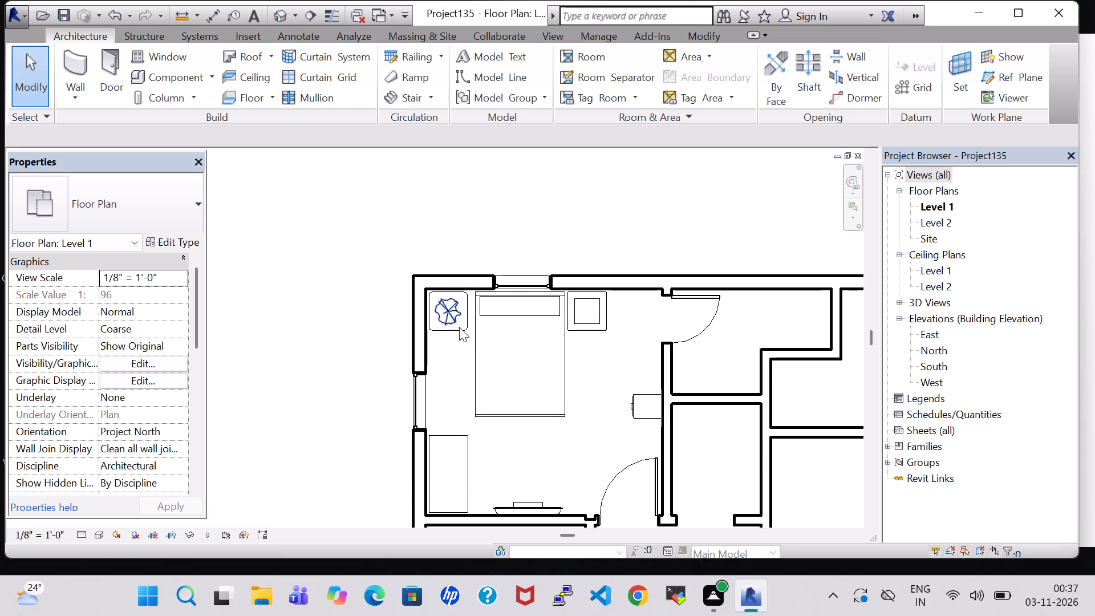
{"action": "left_click", "coordinate": [460, 332]}
{"action": "key", "text": "Right"}
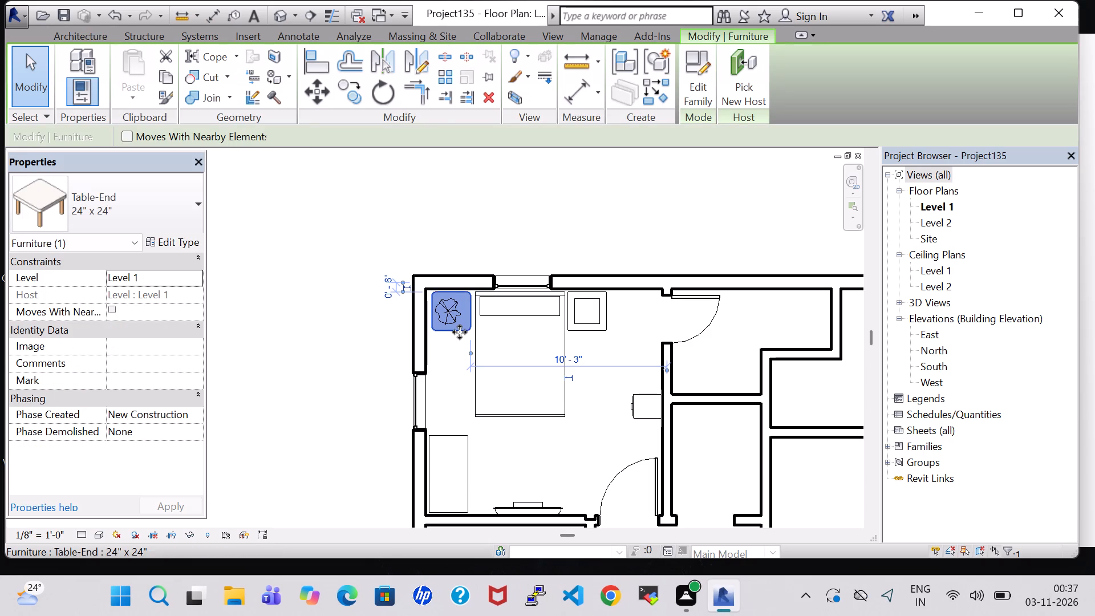
{"action": "left_click", "coordinate": [441, 382]}
{"action": "left_click", "coordinate": [445, 314]}
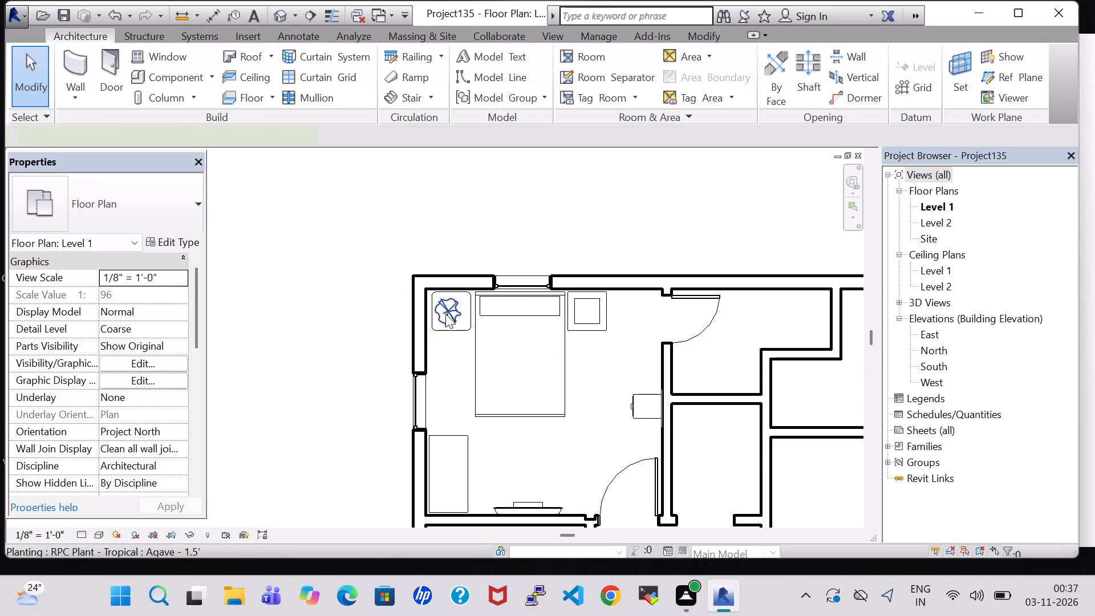
{"action": "key", "text": "Right"}
{"action": "left_click", "coordinate": [545, 171]}
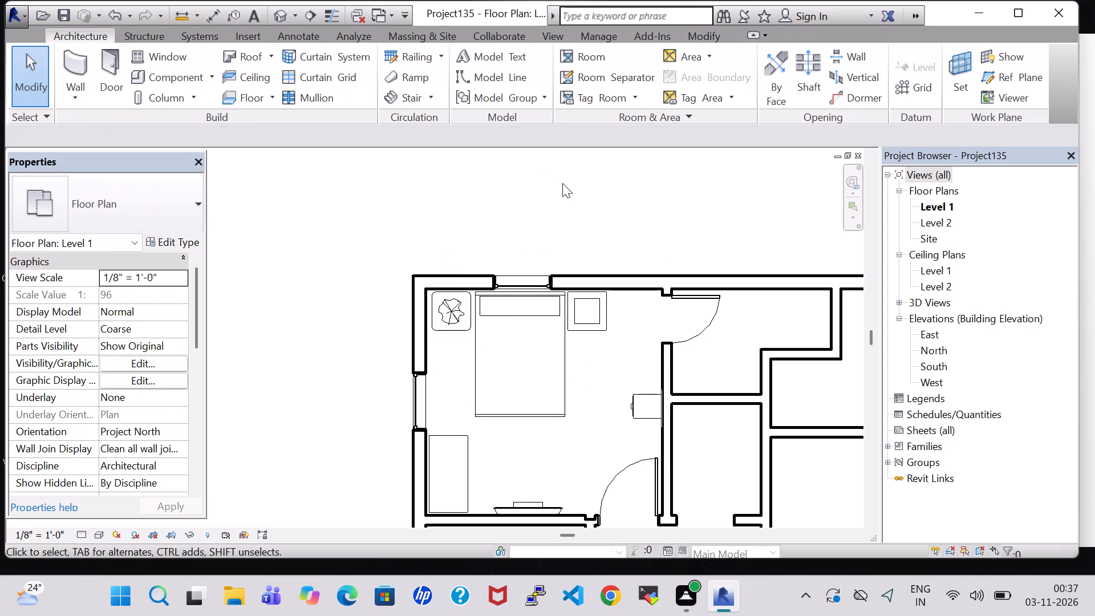
In the default 3D view, set the bedroom flat-screen TV's offset to 3' 5".
{"action": "left_click", "coordinate": [284, 13]}
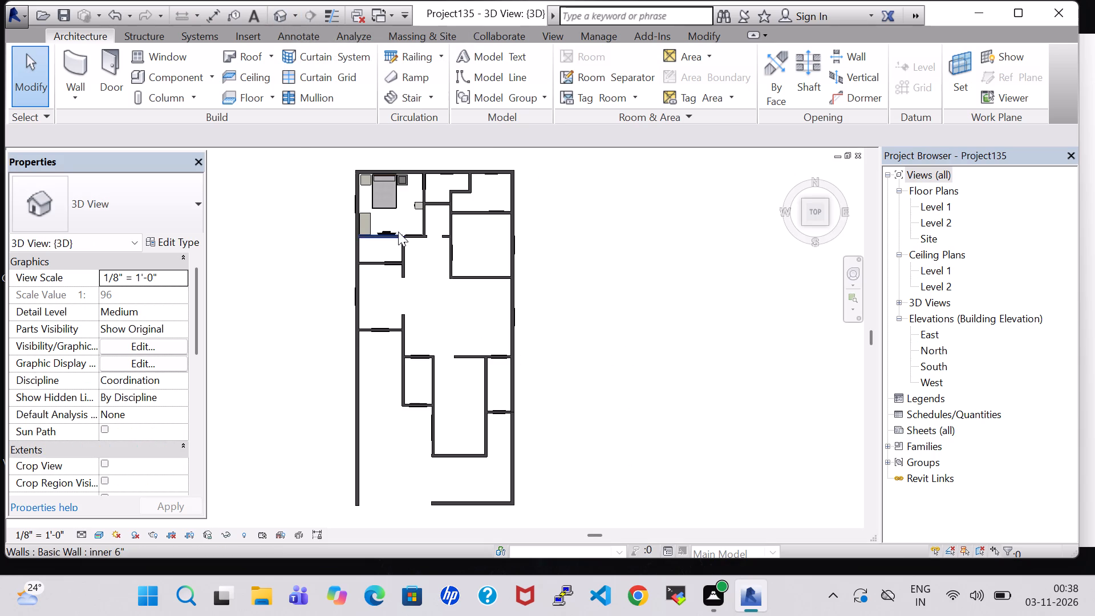
{"action": "scroll", "coordinate": [398, 232], "scroll_direction": "up", "scroll_amount": 8}
{"action": "middle_click", "coordinate": [396, 206]}
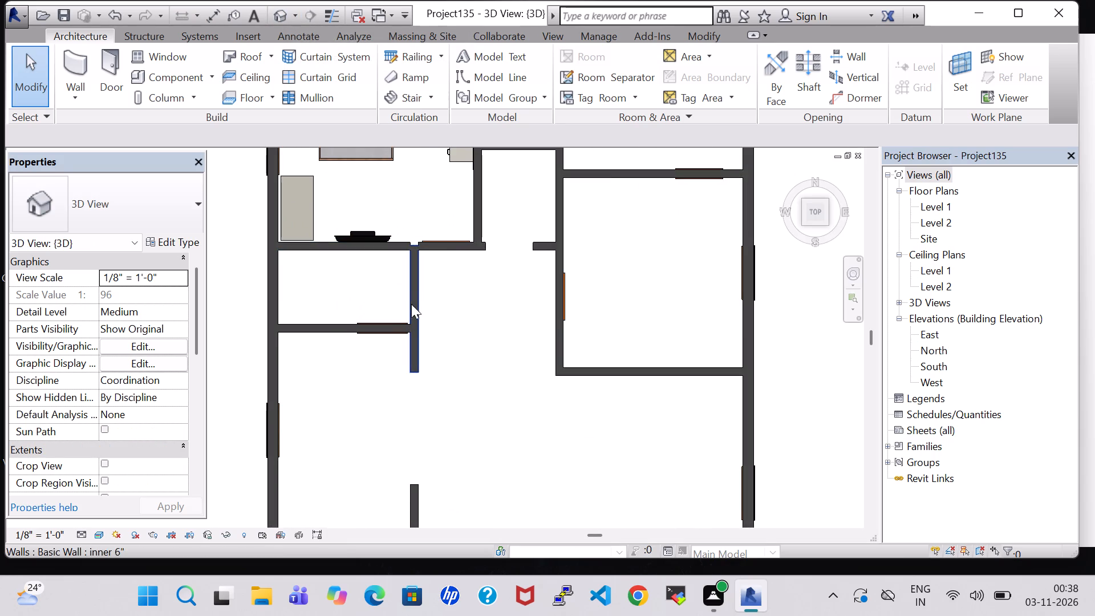
{"action": "left_click", "coordinate": [364, 233]}
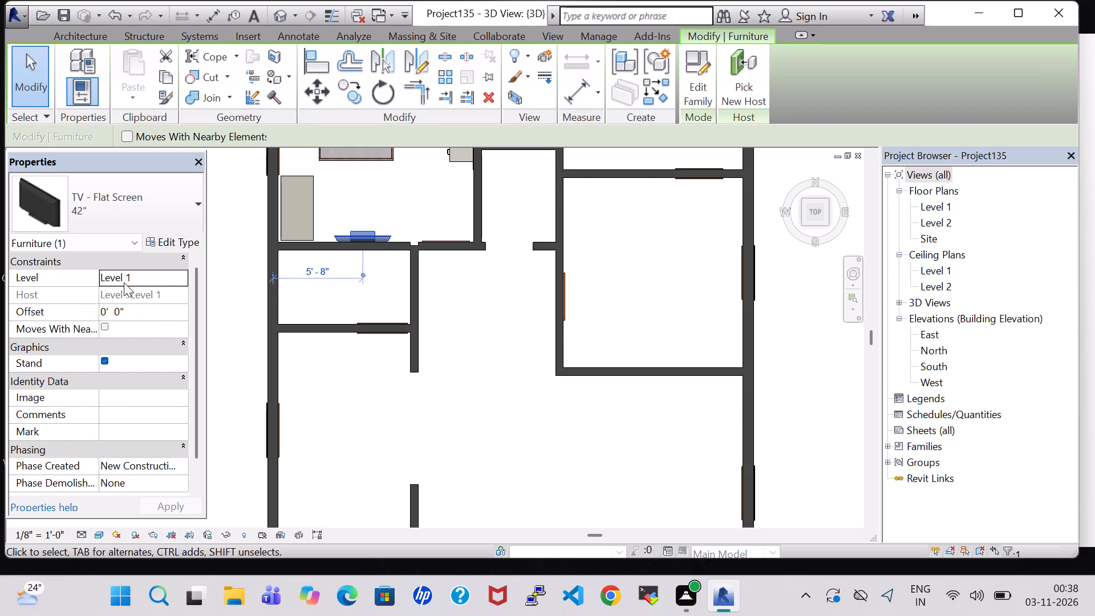
{"action": "left_click", "coordinate": [104, 311]}
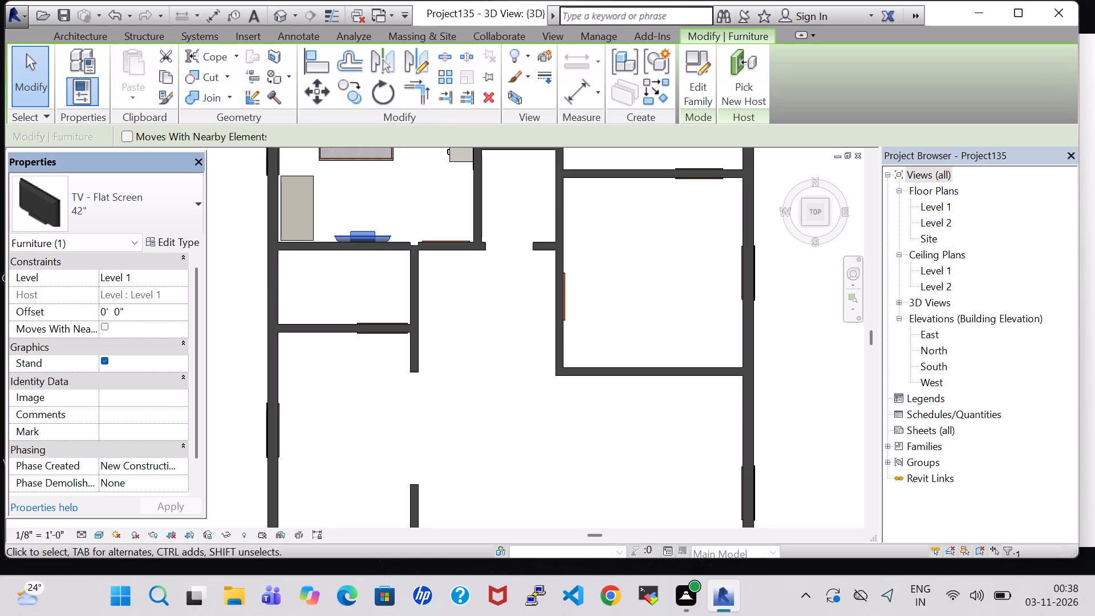
{"action": "left_click", "coordinate": [106, 312]}
{"action": "key", "text": "BackSpace"}
{"action": "key", "text": "3"}
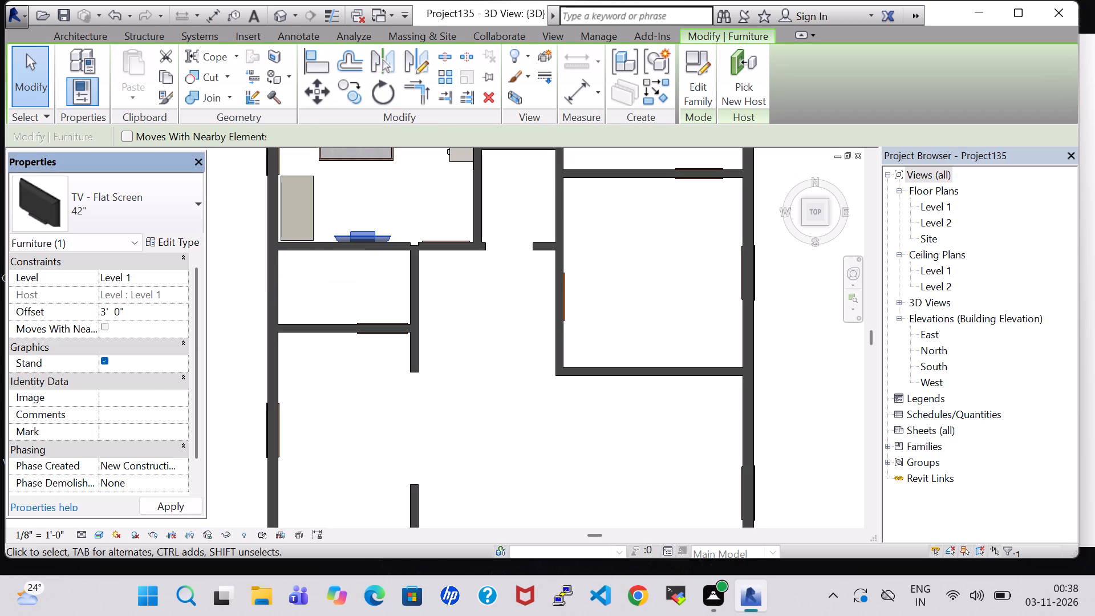
{"action": "key", "text": "Right"}
{"action": "key", "text": "Right"}
{"action": "key", "text": "Right"}
{"action": "key", "text": "Right"}
{"action": "key", "text": "BackSpace"}
{"action": "key", "text": "5"}
{"action": "left_click", "coordinate": [153, 503]}
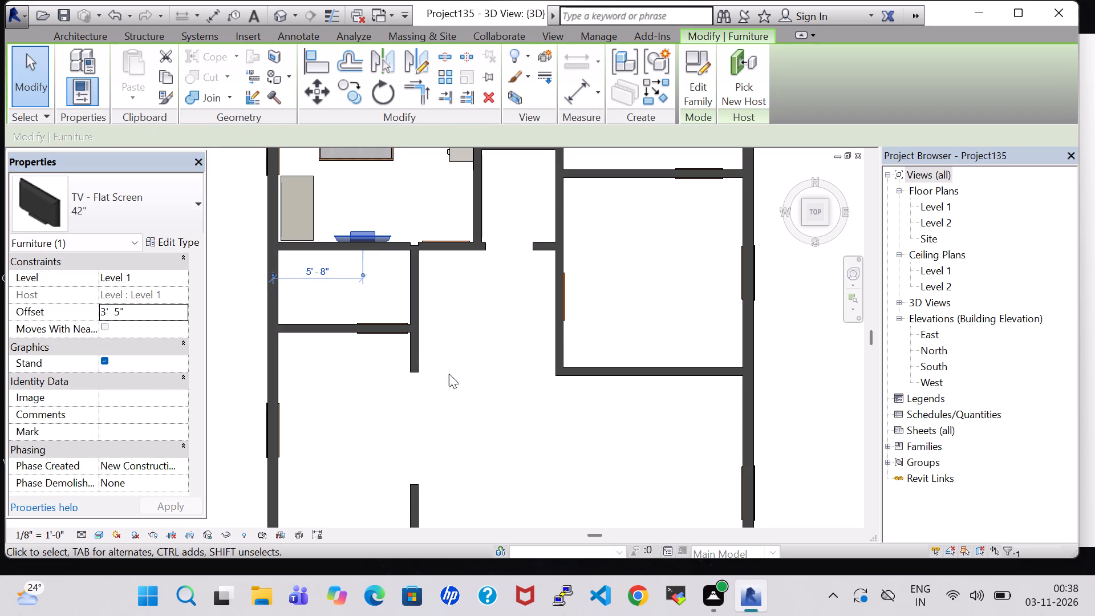
{"action": "left_click", "coordinate": [472, 347]}
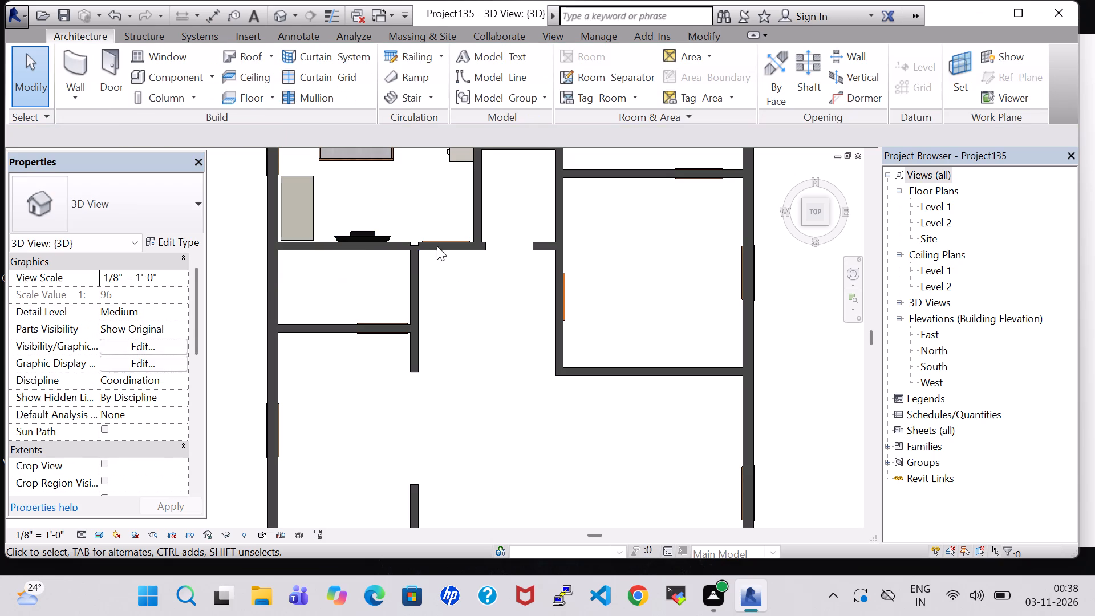
Change the double bed type's mattress material to Plywood, Sheathing.
{"action": "scroll", "coordinate": [387, 230], "scroll_direction": "up", "scroll_amount": 1}
{"action": "middle_click_drag", "start_coordinate": [387, 230], "coordinate": [446, 427]}
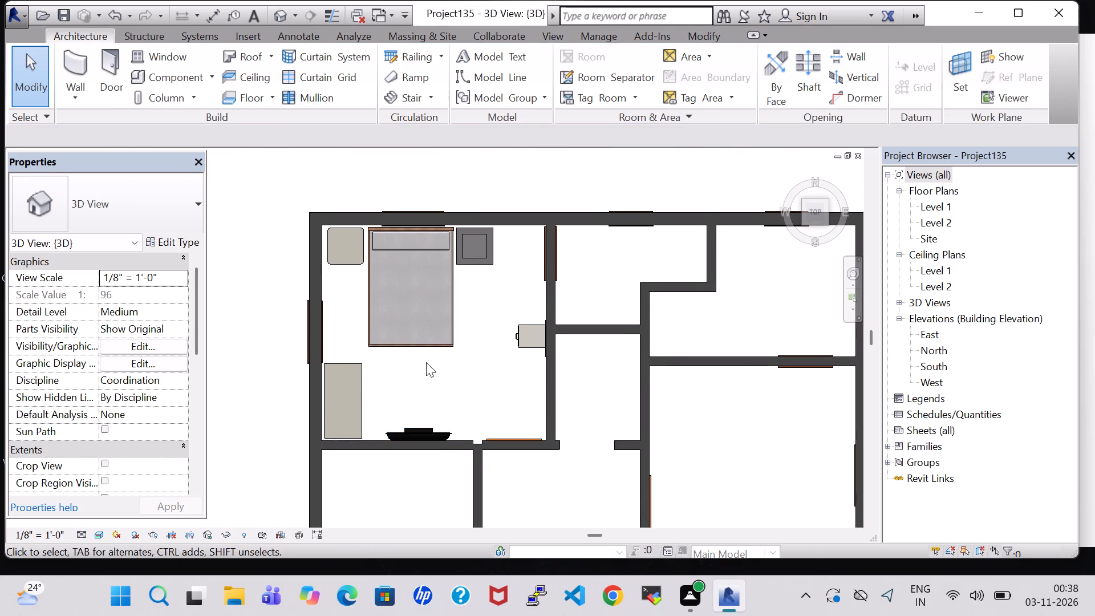
{"action": "left_click", "coordinate": [419, 346]}
{"action": "left_click", "coordinate": [169, 240]}
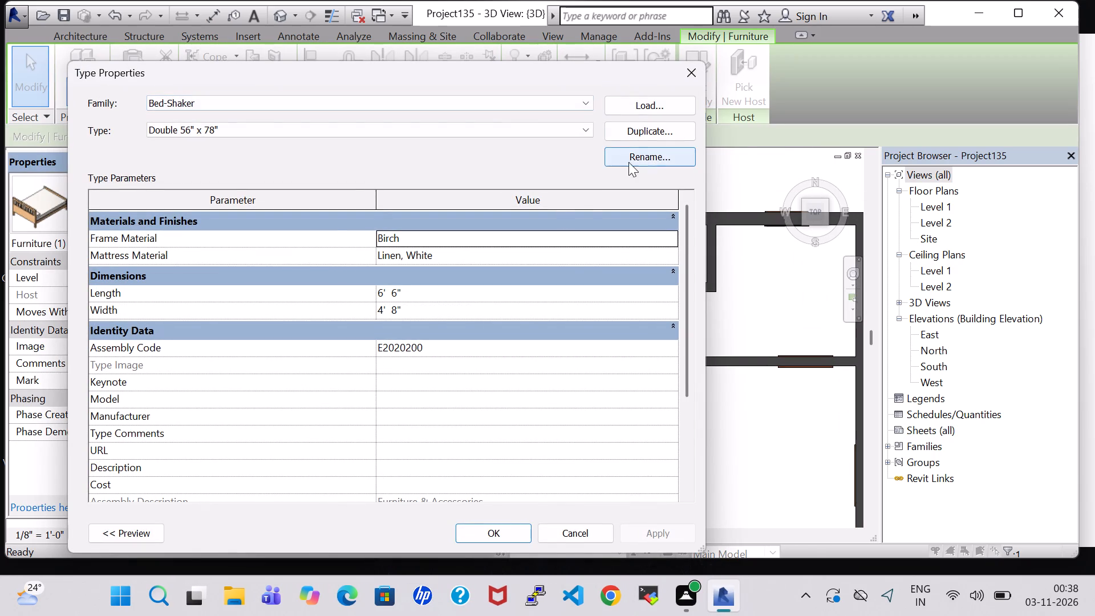
{"action": "left_click", "coordinate": [673, 251]}
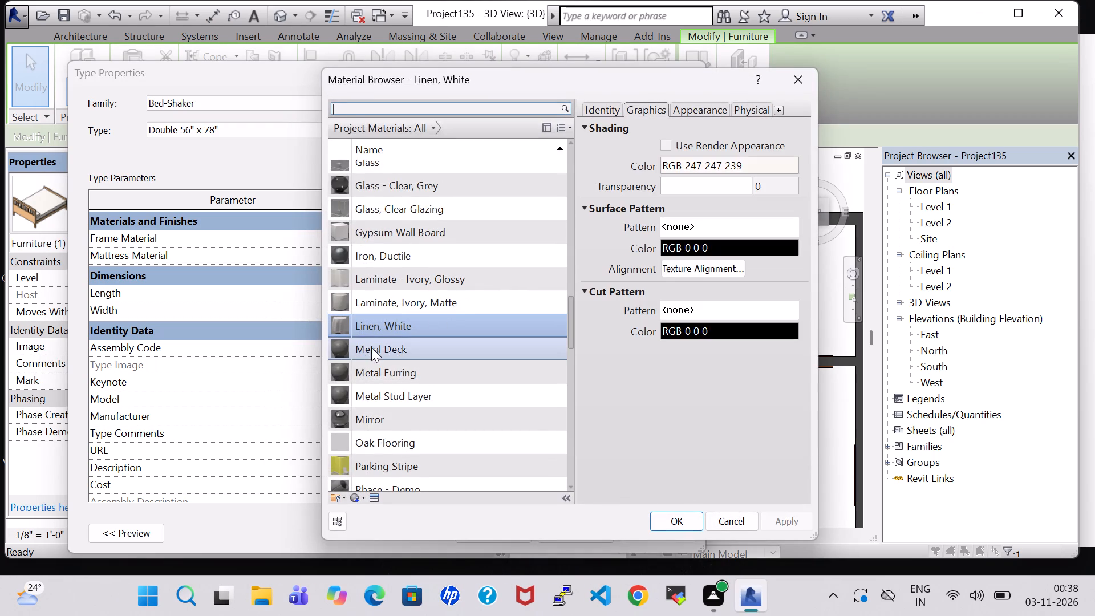
{"action": "scroll", "coordinate": [372, 348], "scroll_direction": "down", "scroll_amount": 4}
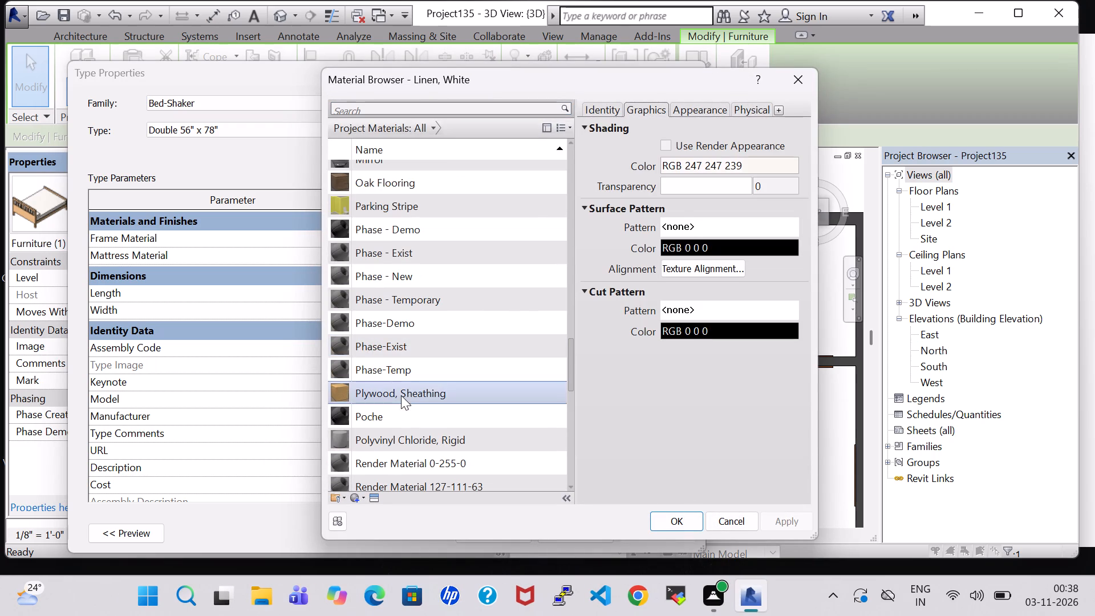
{"action": "left_click", "coordinate": [401, 395]}
{"action": "left_click", "coordinate": [687, 520]}
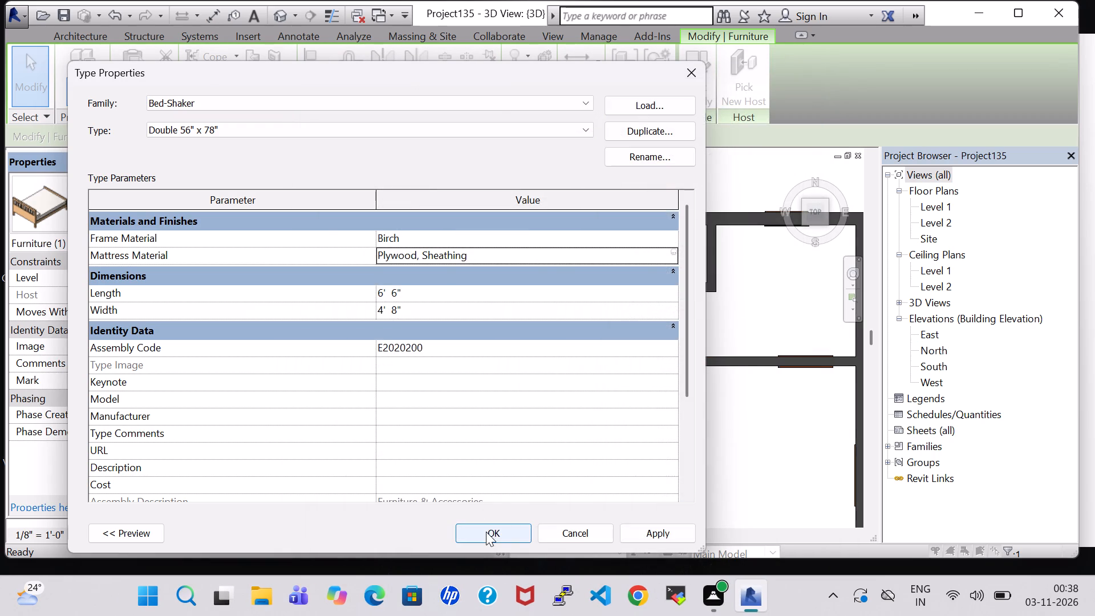
{"action": "left_click", "coordinate": [486, 532]}
{"action": "left_click", "coordinate": [467, 405]}
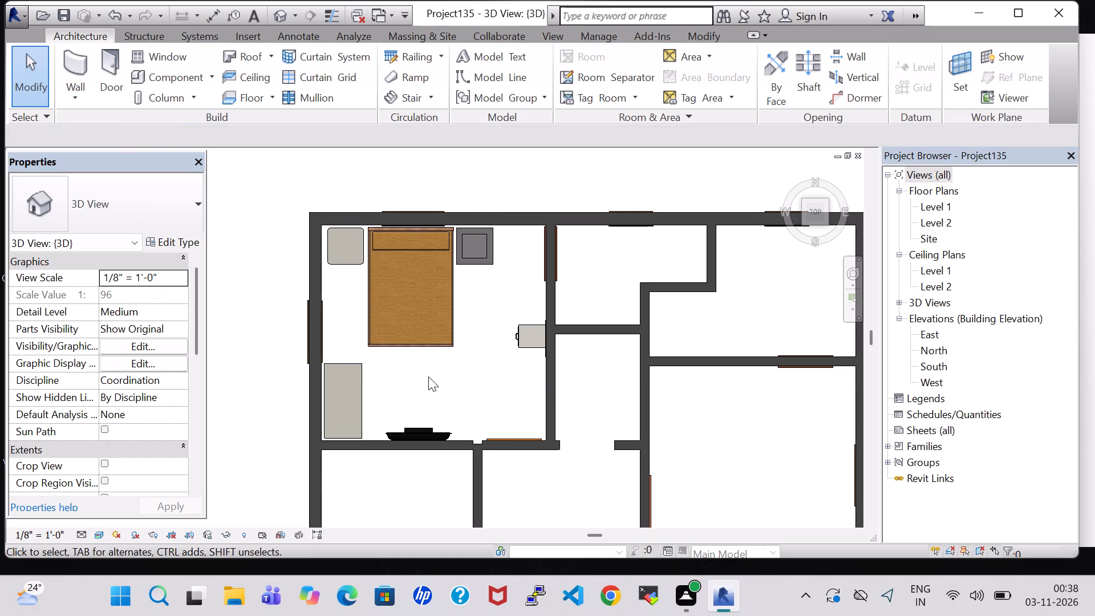
Set both the dresser material and the drawer material of the bedroom dresser's type to Wood - Teak.
{"action": "left_click", "coordinate": [343, 363]}
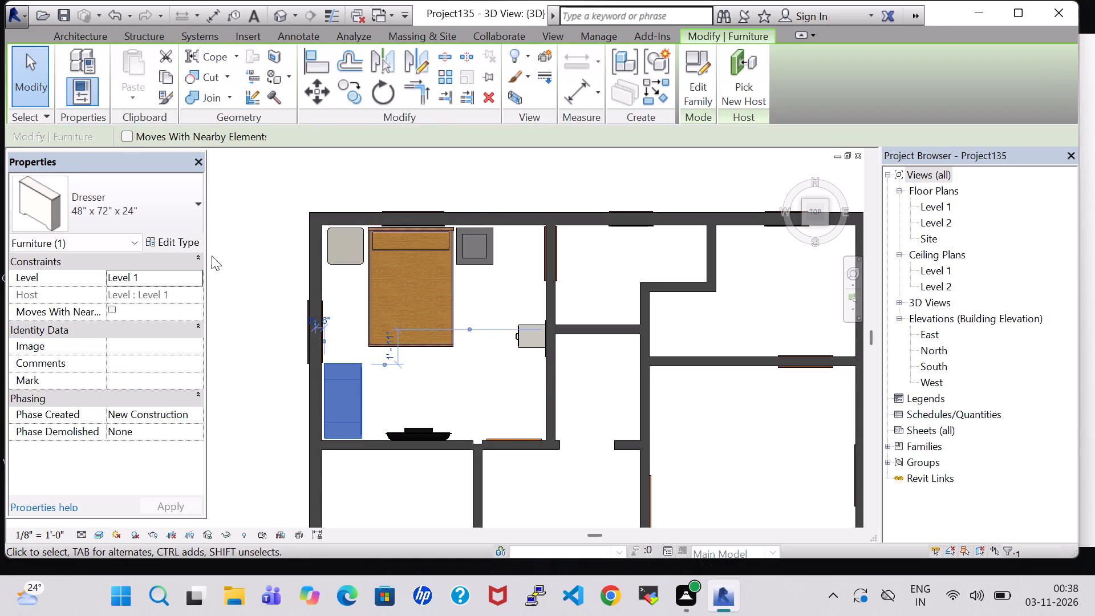
{"action": "left_click", "coordinate": [165, 244]}
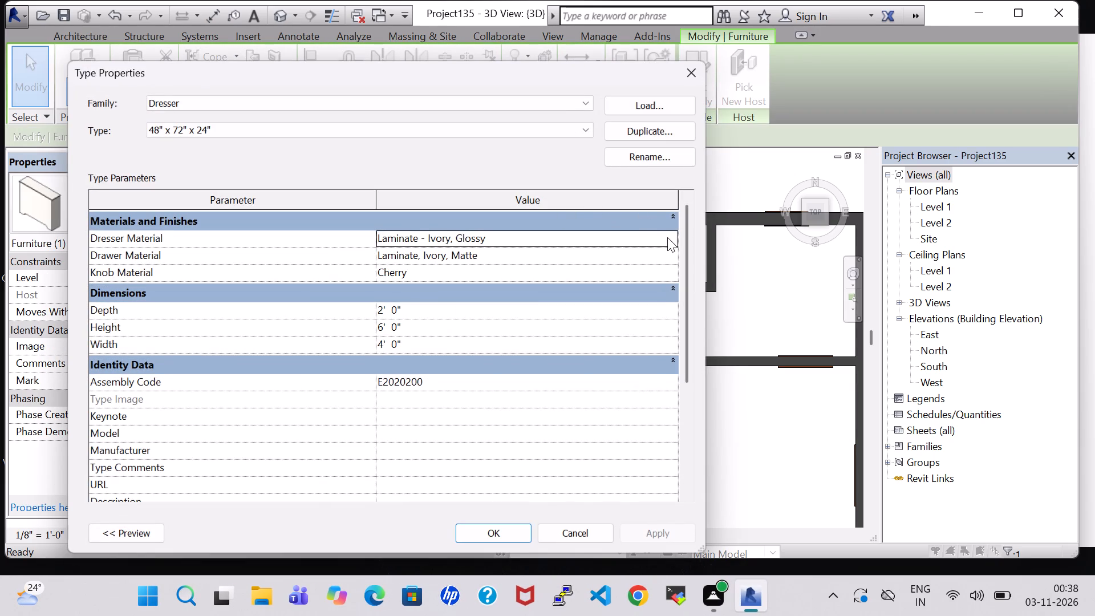
{"action": "left_click", "coordinate": [671, 237]}
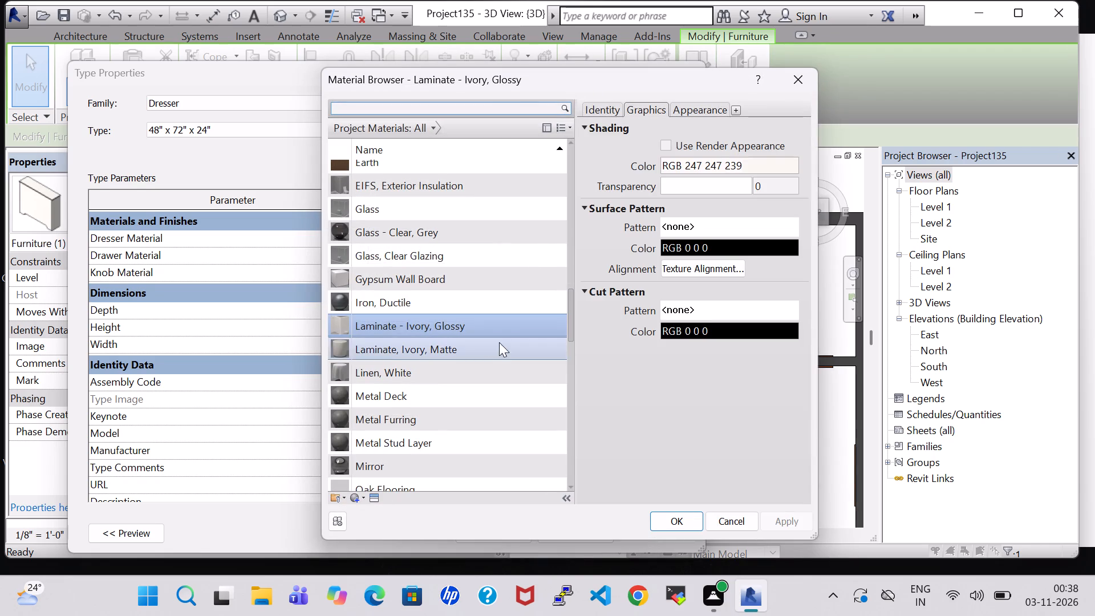
{"action": "left_click_drag", "start_coordinate": [574, 302], "coordinate": [564, 433]}
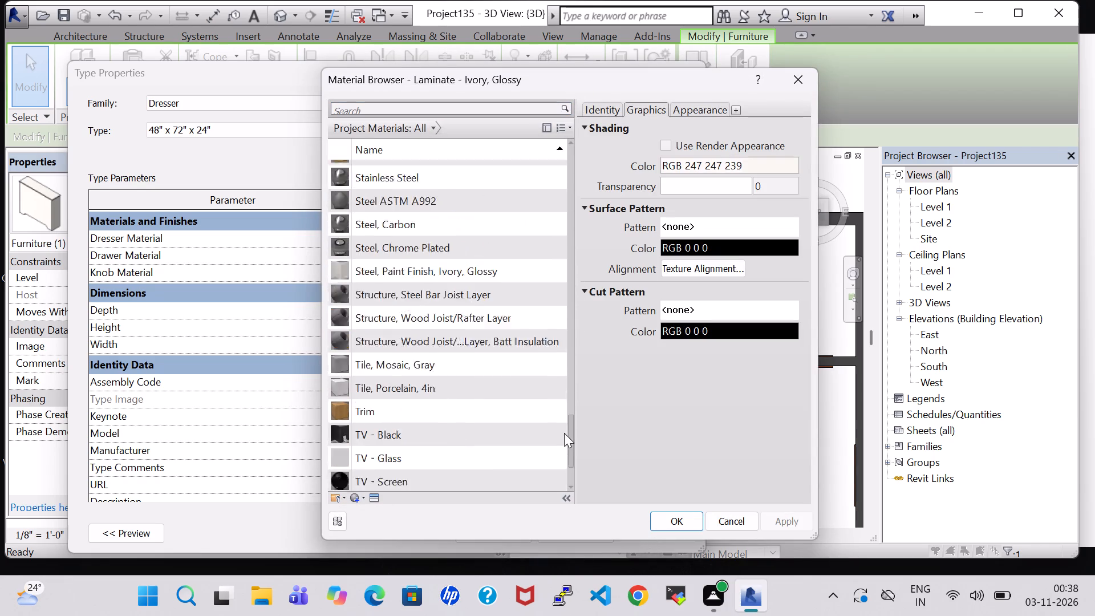
{"action": "left_click_drag", "start_coordinate": [564, 433], "coordinate": [566, 459]}
{"action": "left_click", "coordinate": [392, 488]}
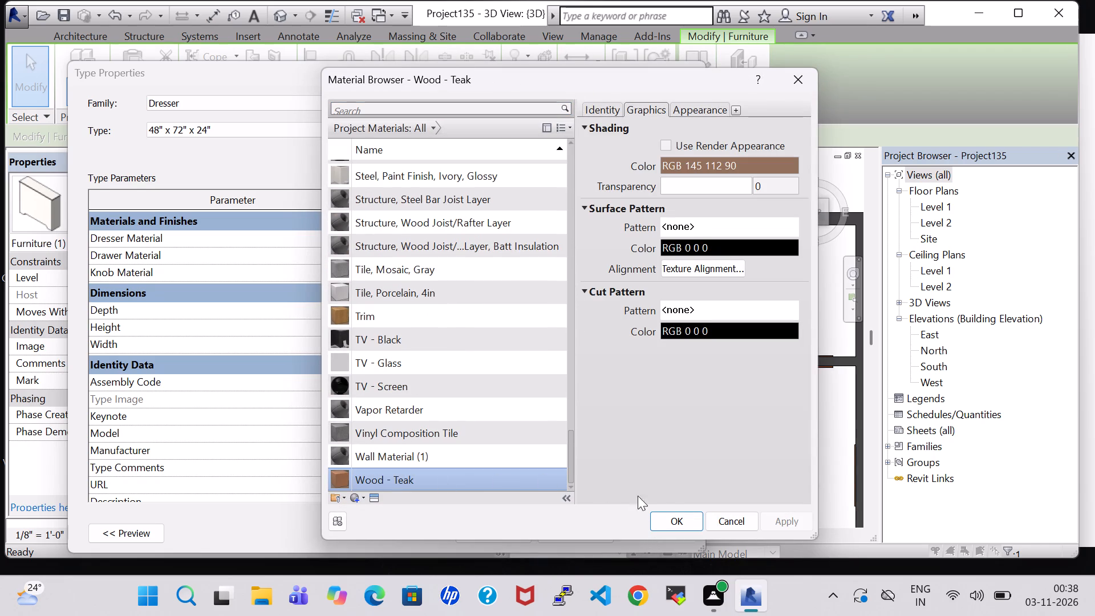
{"action": "left_click", "coordinate": [675, 524]}
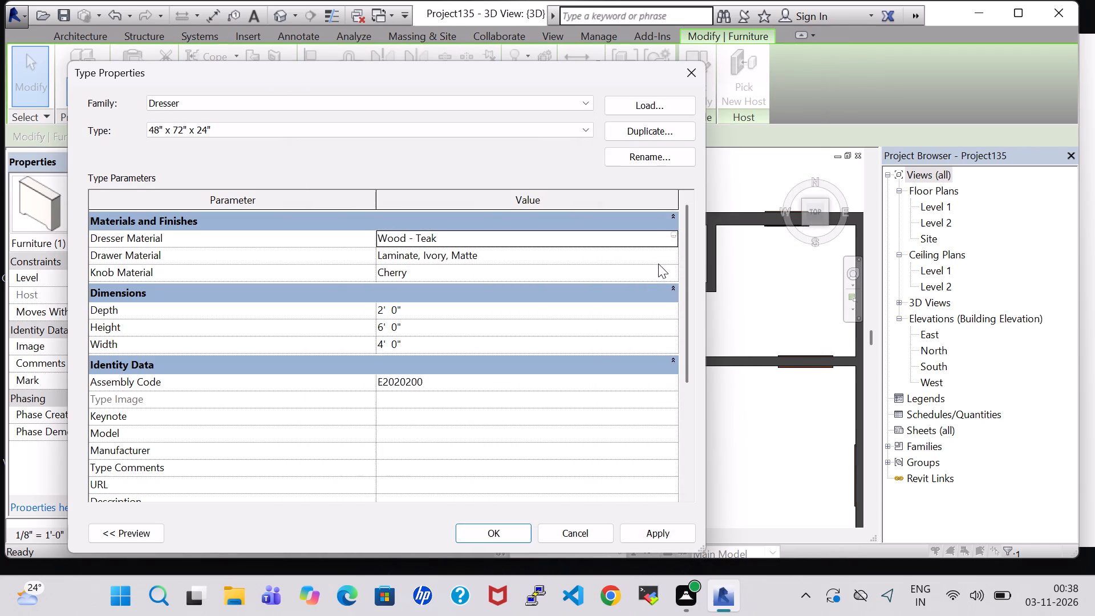
{"action": "left_click", "coordinate": [673, 252]}
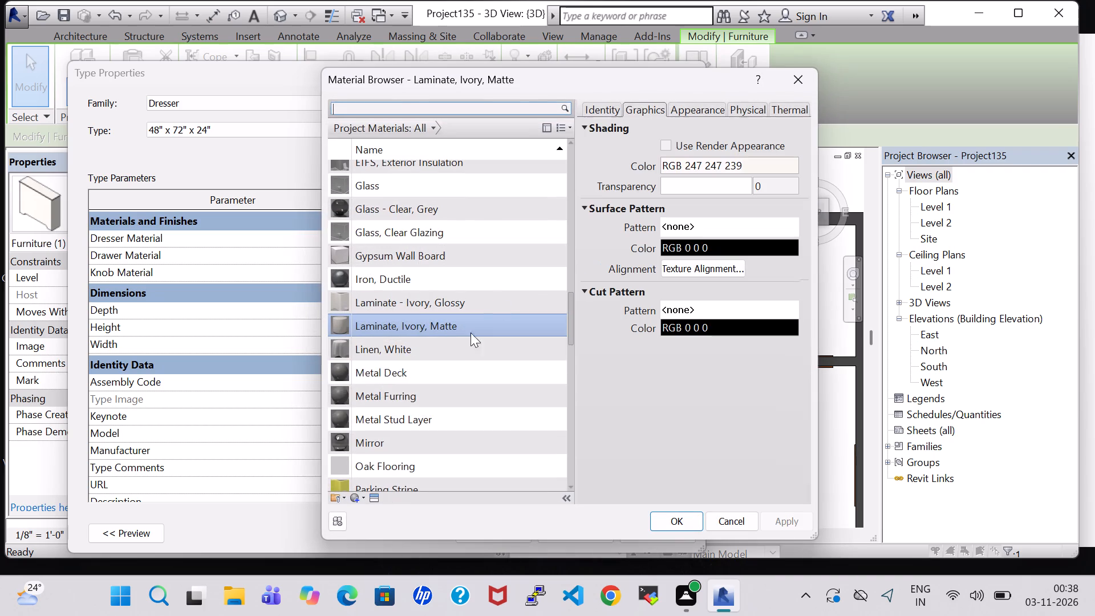
{"action": "left_click", "coordinate": [573, 309]}
{"action": "left_click_drag", "start_coordinate": [573, 309], "coordinate": [568, 469]}
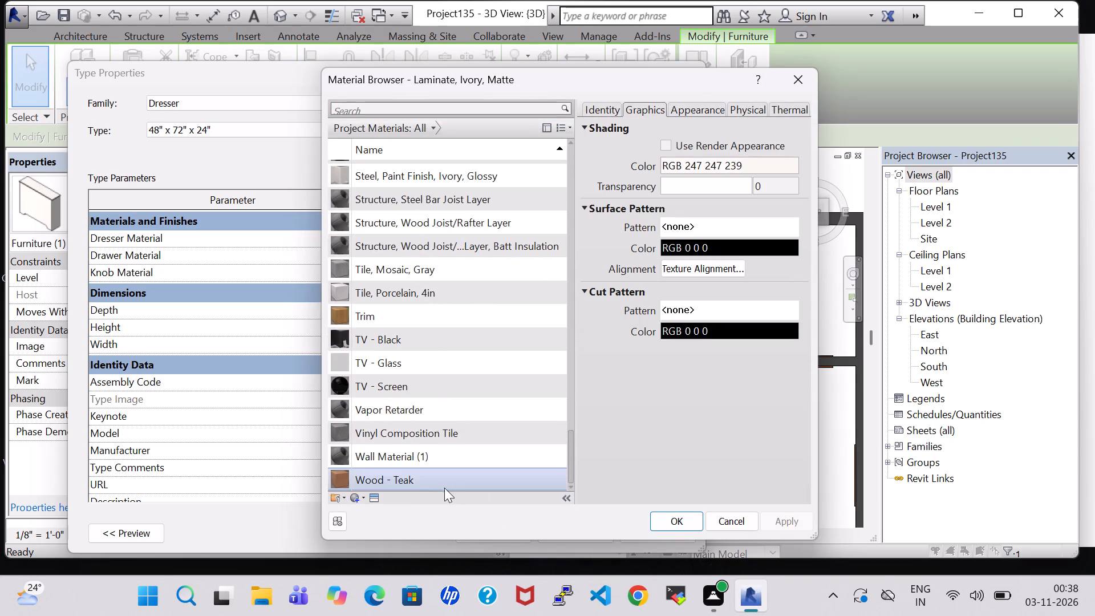
{"action": "double_click", "coordinate": [435, 484]}
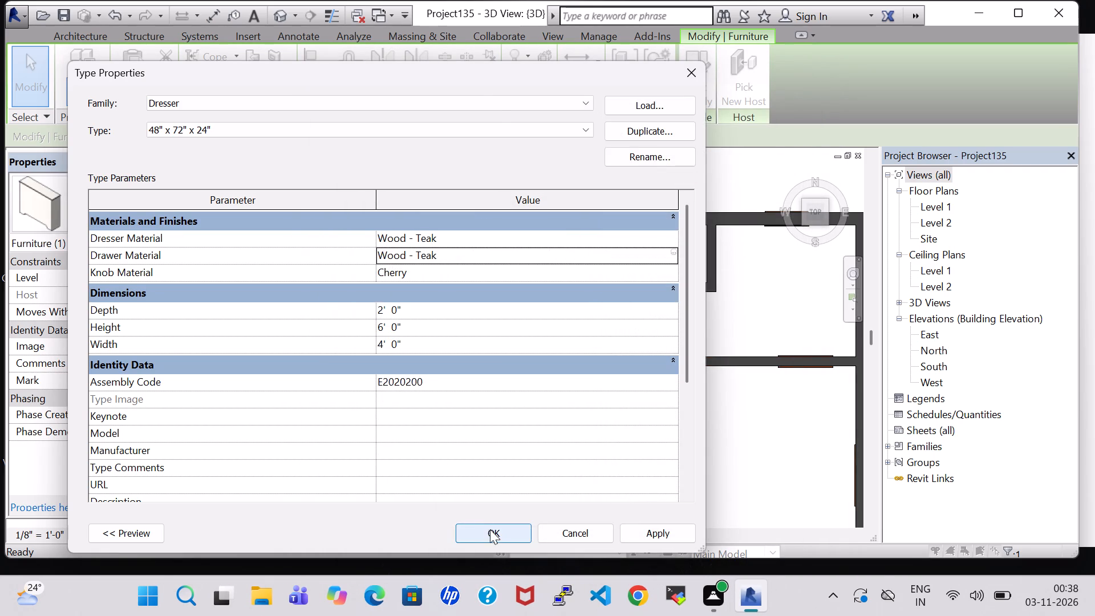
{"action": "left_click", "coordinate": [490, 530]}
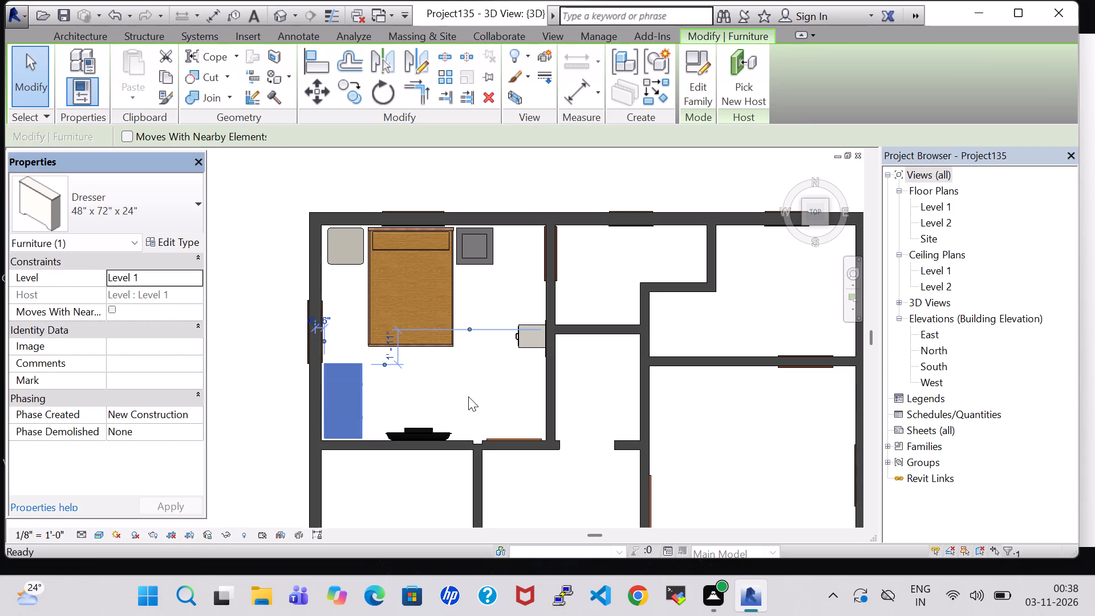
{"action": "left_click", "coordinate": [468, 396]}
Examine the bedroom's dresser, bed, corner table and window from an angled 3D viewpoint.
{"action": "middle_click_drag", "start_coordinate": [433, 402], "coordinate": [371, 384], "text": "shift"}
{"action": "middle_click_drag", "start_coordinate": [607, 381], "coordinate": [573, 260], "text": "shift"}
{"action": "middle_click_drag", "start_coordinate": [637, 313], "coordinate": [606, 317]}
{"action": "middle_click_drag", "start_coordinate": [640, 313], "coordinate": [579, 330]}
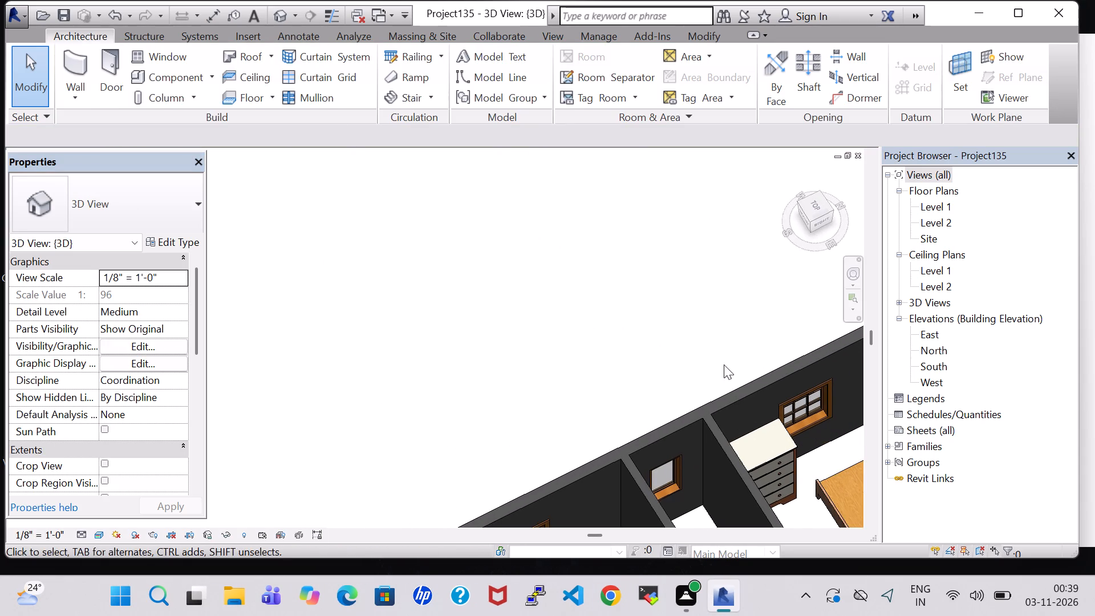
{"action": "middle_click_drag", "start_coordinate": [724, 364], "coordinate": [694, 398], "text": "shift"}
{"action": "middle_click_drag", "start_coordinate": [701, 410], "coordinate": [444, 400]}
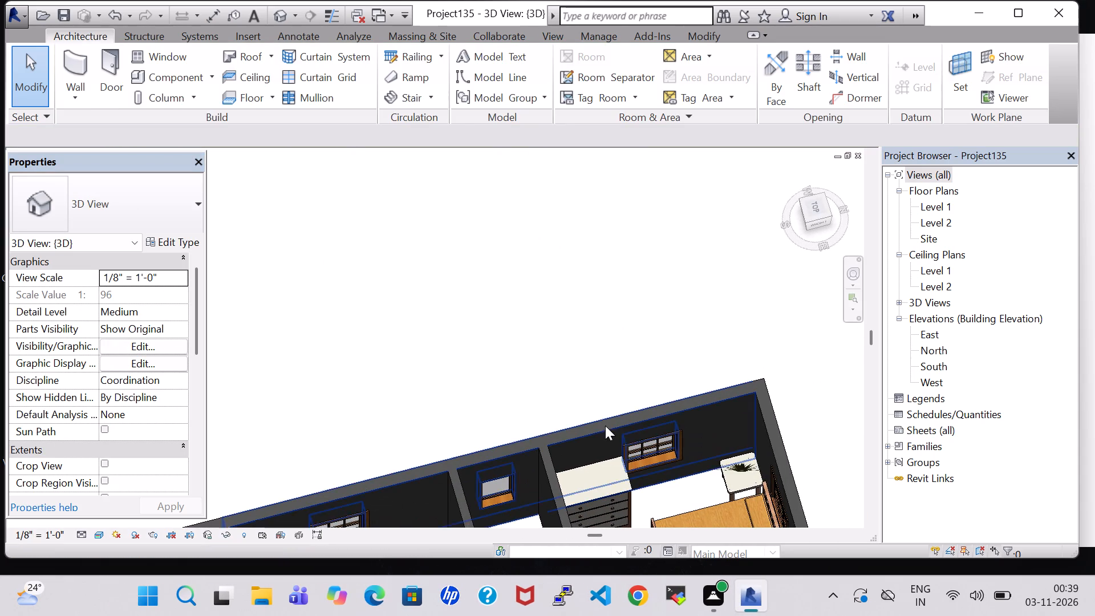
{"action": "middle_click_drag", "start_coordinate": [674, 441], "coordinate": [647, 404]}
{"action": "middle_click", "coordinate": [647, 404], "text": "shift"}
{"action": "middle_click_drag", "start_coordinate": [677, 439], "coordinate": [453, 315]}
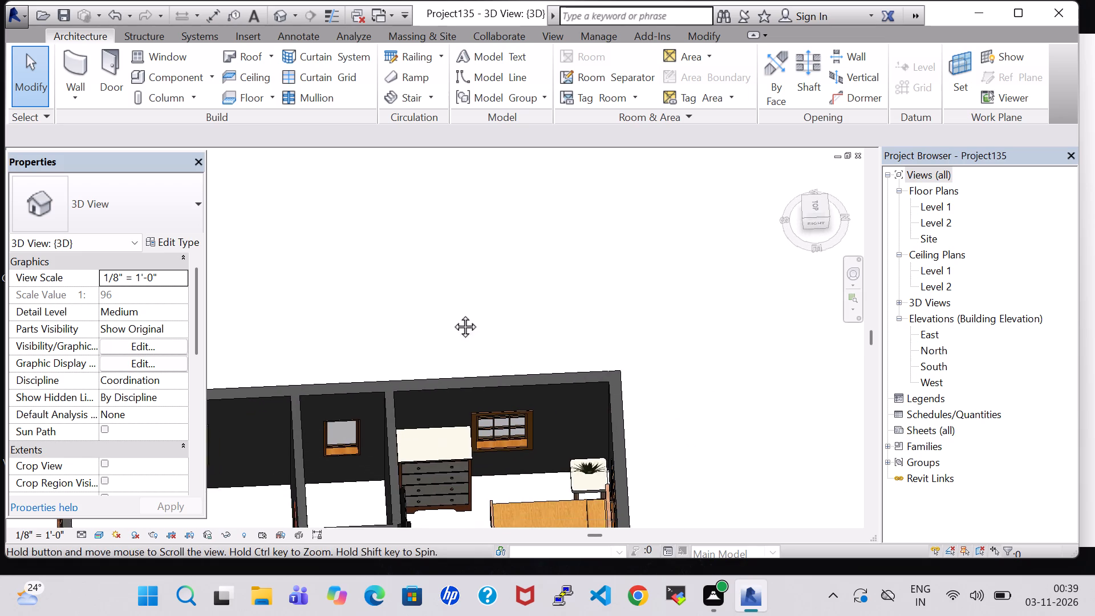
{"action": "scroll", "coordinate": [515, 519], "scroll_direction": "up", "scroll_amount": 5}
{"action": "middle_click", "coordinate": [473, 456], "text": "shift"}
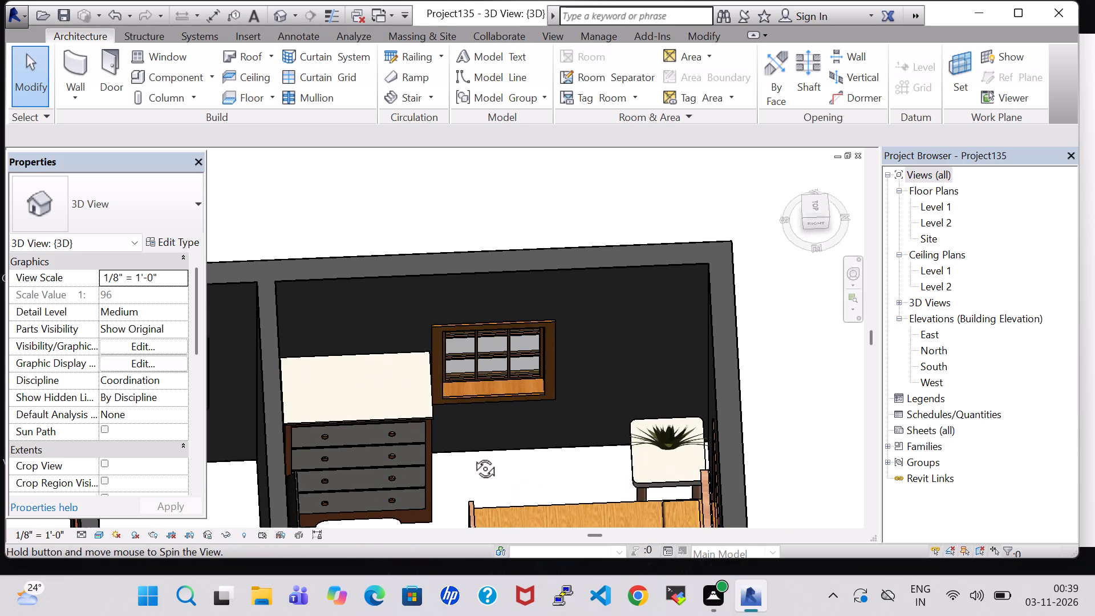
{"action": "middle_click_drag", "start_coordinate": [471, 456], "coordinate": [464, 456]}
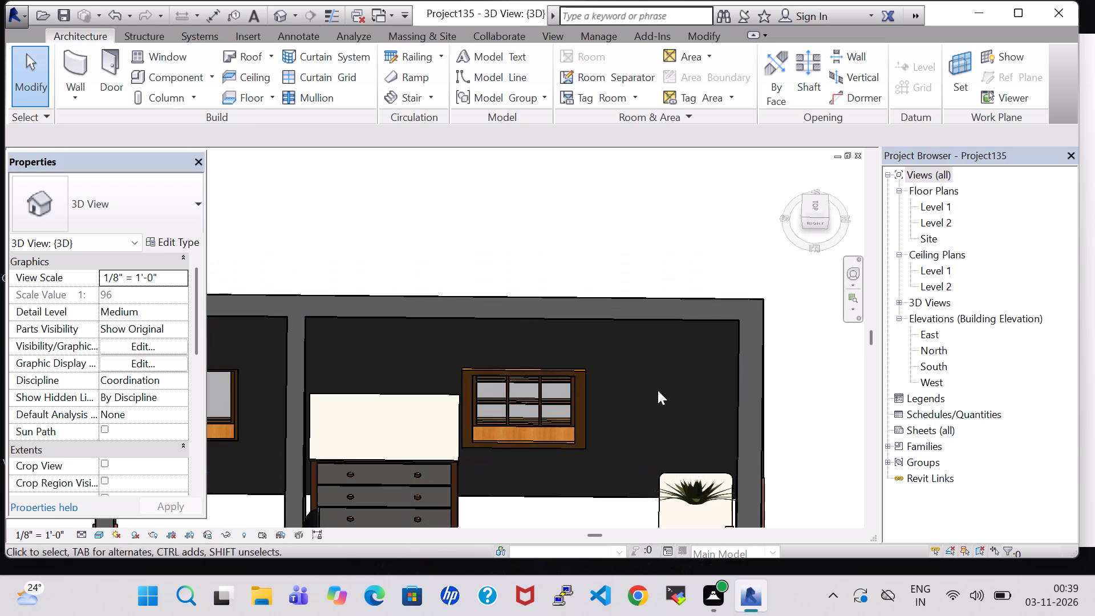
Examine the bedroom's window, bed, dresser and the neighbouring rooms in the 3D view from several angles.
{"action": "scroll", "coordinate": [551, 400], "scroll_direction": "up", "scroll_amount": 6}
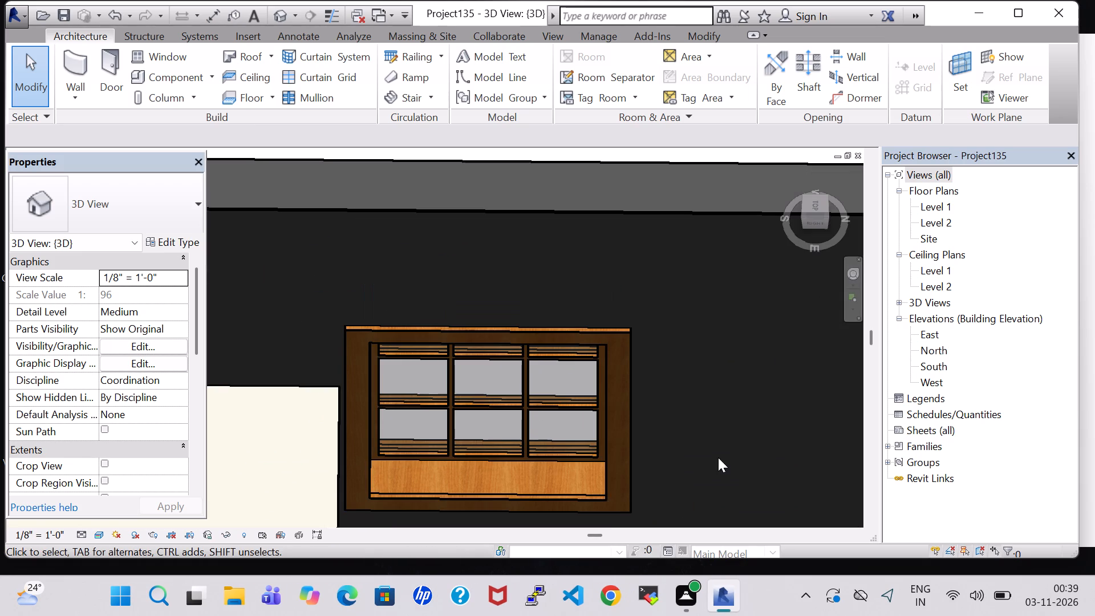
{"action": "left_click", "coordinate": [926, 208]}
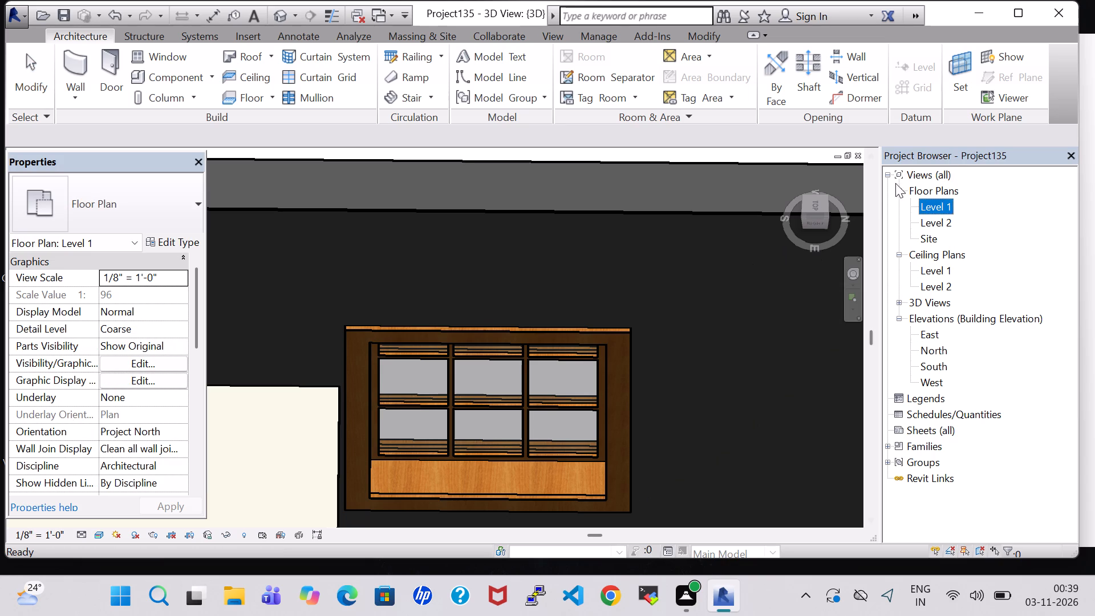
{"action": "triple_click", "coordinate": [934, 205]}
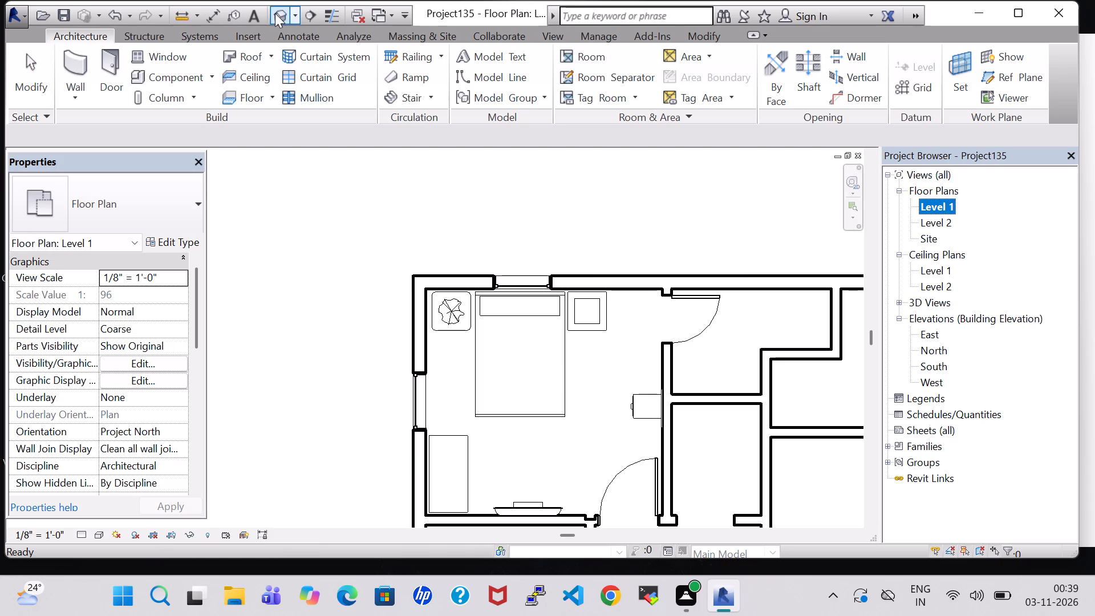
{"action": "left_click", "coordinate": [275, 13]}
{"action": "scroll", "coordinate": [395, 298], "scroll_direction": "down", "scroll_amount": 9}
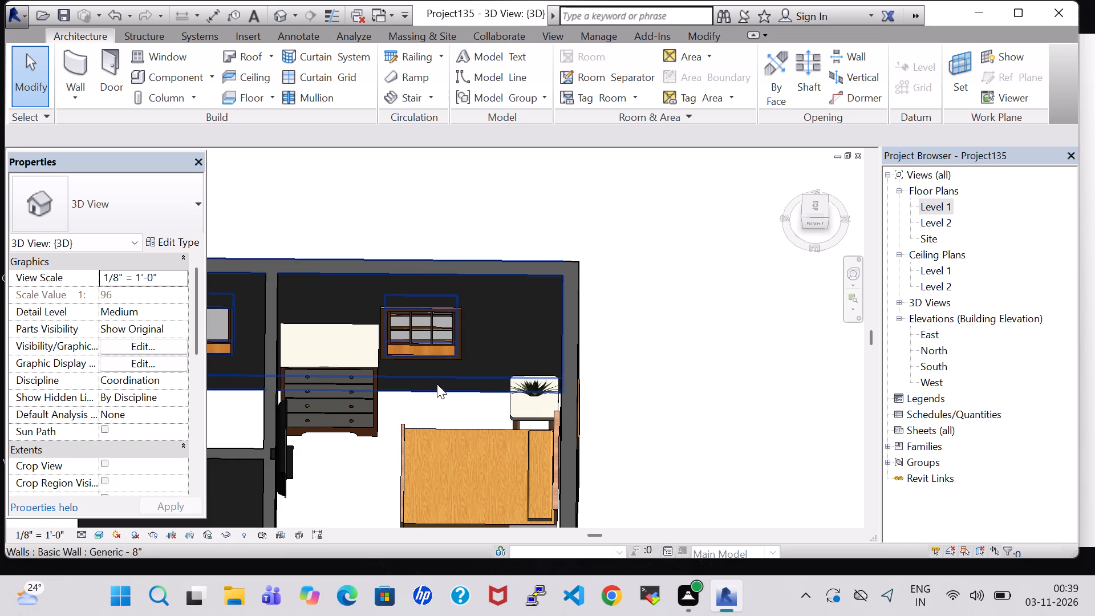
{"action": "middle_click_drag", "start_coordinate": [437, 383], "coordinate": [435, 418], "text": "shift"}
{"action": "middle_click", "coordinate": [435, 496], "text": "shift"}
{"action": "middle_click_drag", "start_coordinate": [420, 487], "coordinate": [445, 243]}
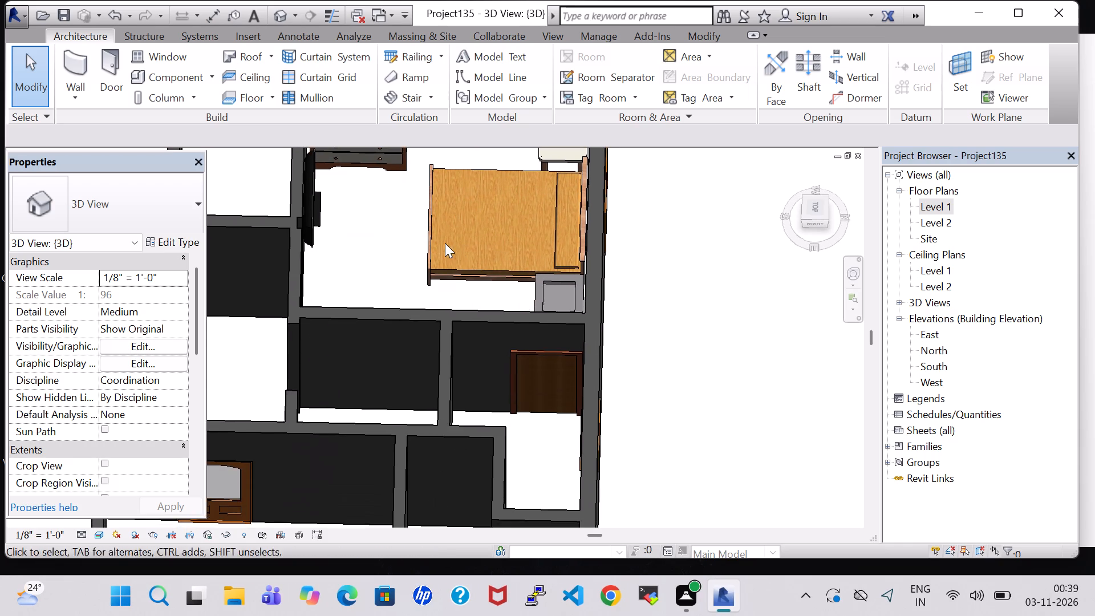
{"action": "middle_click_drag", "start_coordinate": [445, 243], "coordinate": [453, 419], "text": "shift"}
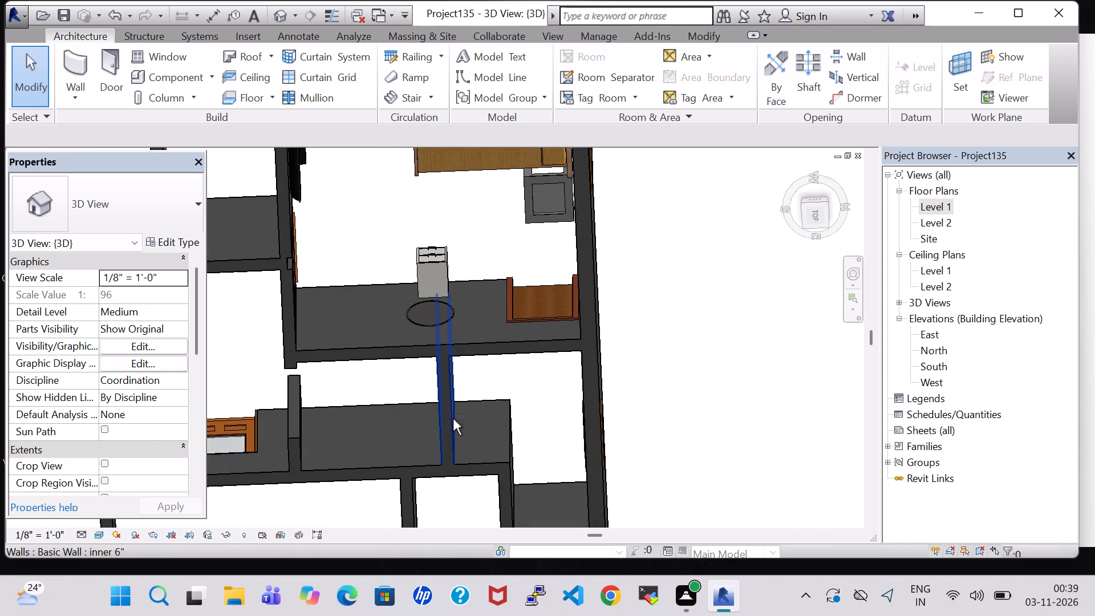
{"action": "middle_click", "coordinate": [453, 419], "text": "shift"}
In the Level 1 plan, nudge the 24" x 48" elliptical mirror slightly north along the bedroom's inner wall.
{"action": "double_click", "coordinate": [934, 208]}
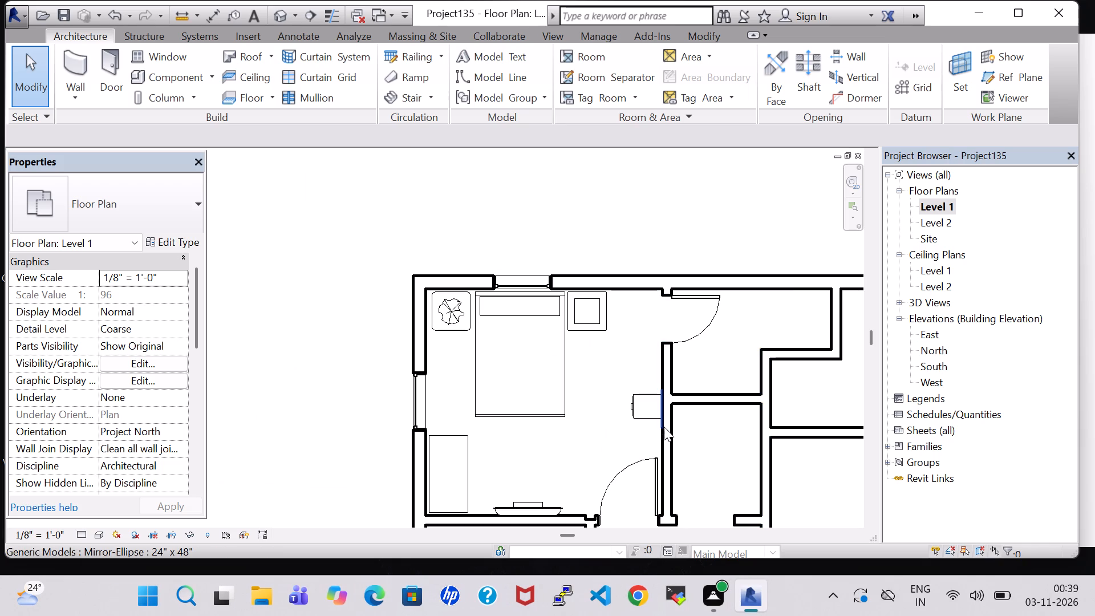
{"action": "scroll", "coordinate": [662, 422], "scroll_direction": "up", "scroll_amount": 9}
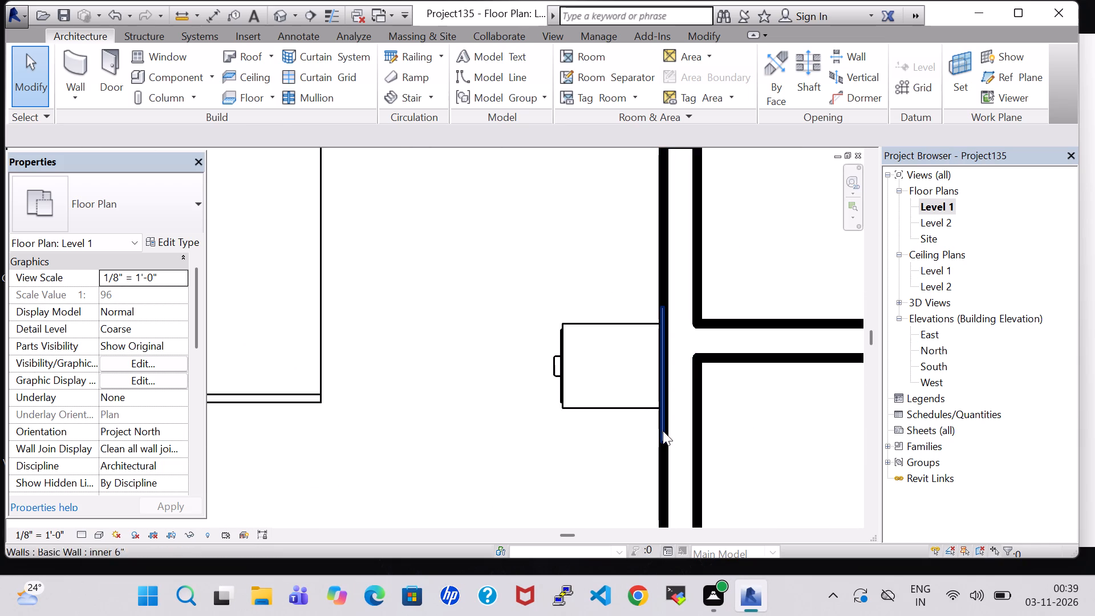
{"action": "left_click", "coordinate": [662, 429]}
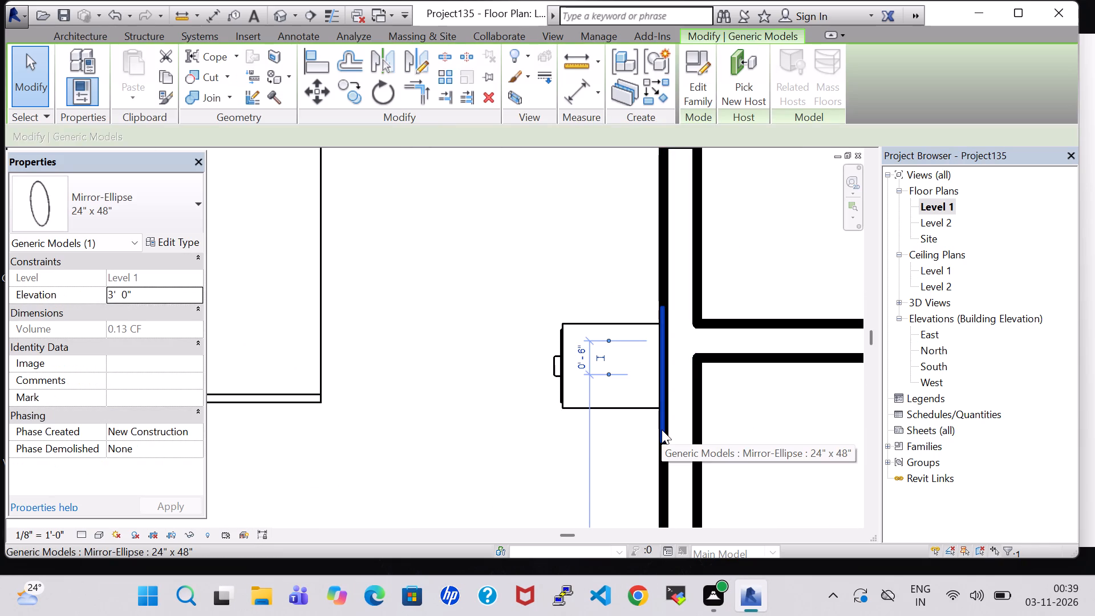
{"action": "key", "text": "Up"}
{"action": "left_click", "coordinate": [474, 221]}
Load the Table-Rectangular family from the furniture tables and place a 72" x 30" table between the bed and the TV.
{"action": "scroll", "coordinate": [474, 221], "scroll_direction": "down", "scroll_amount": 4}
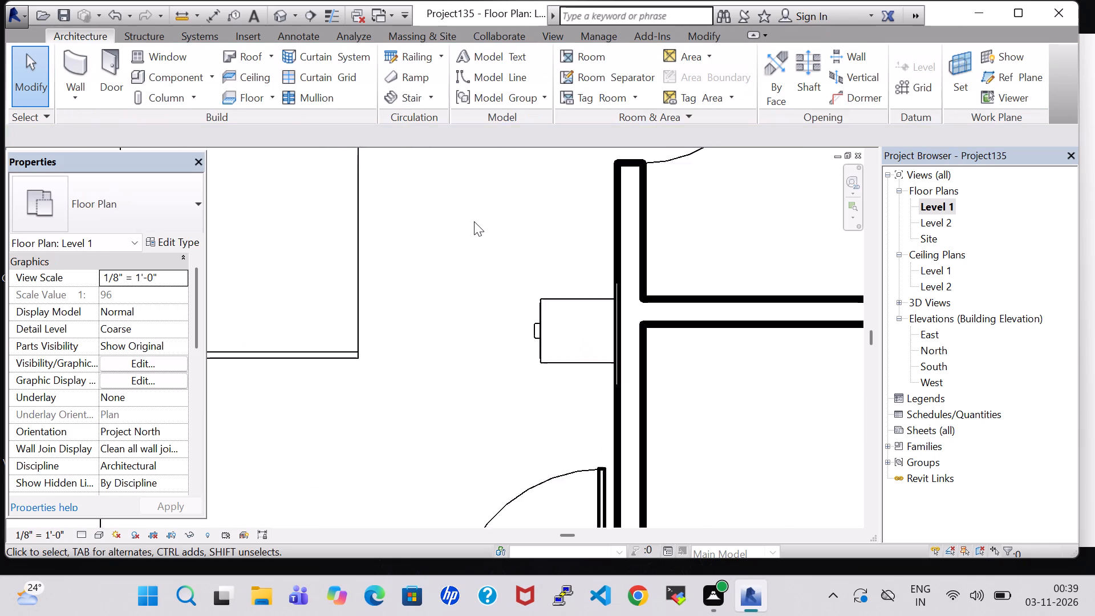
{"action": "scroll", "coordinate": [474, 221], "scroll_direction": "down", "scroll_amount": 4}
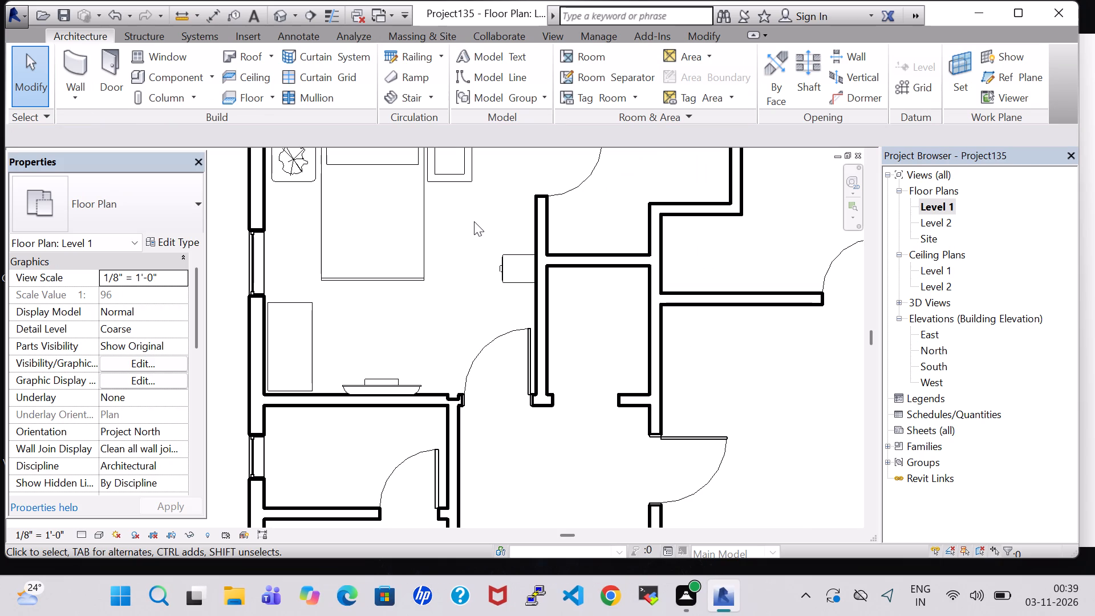
{"action": "scroll", "coordinate": [445, 303], "scroll_direction": "down", "scroll_amount": 1}
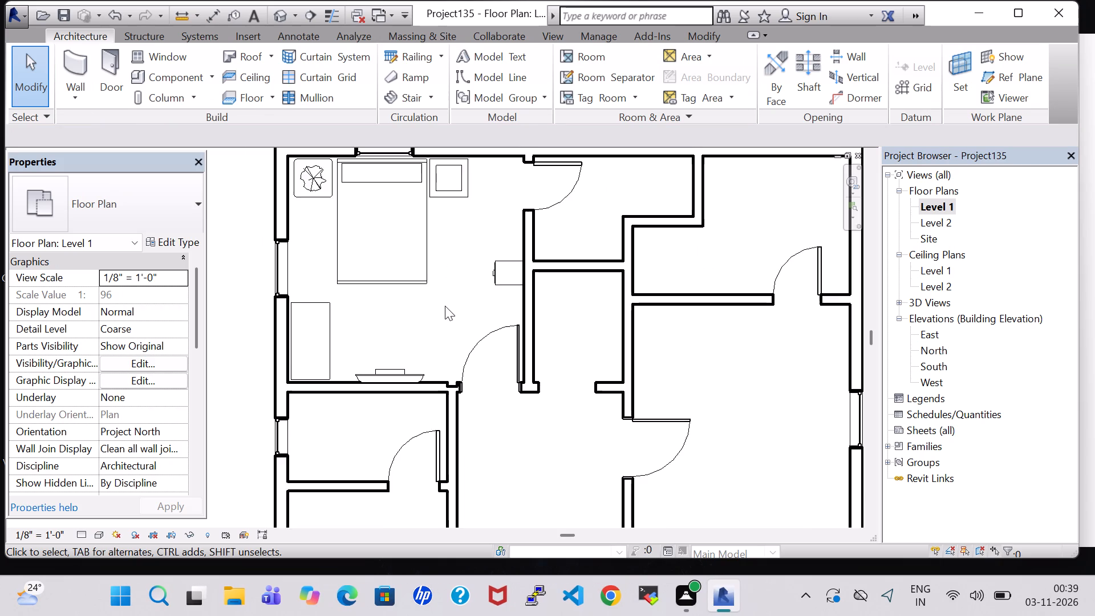
{"action": "scroll", "coordinate": [445, 306], "scroll_direction": "down", "scroll_amount": 2}
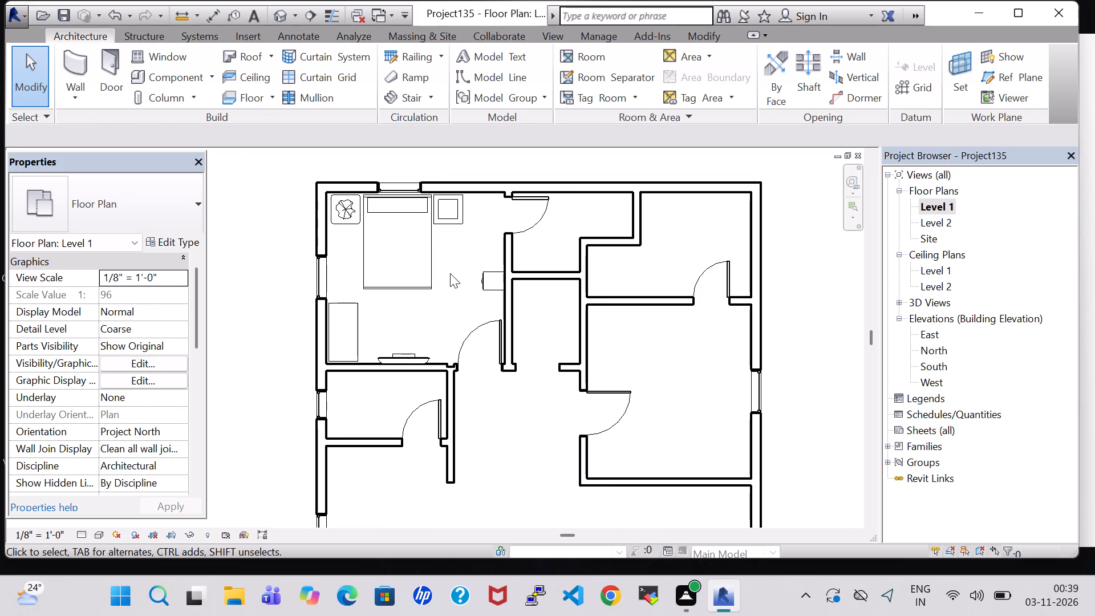
{"action": "scroll", "coordinate": [450, 286], "scroll_direction": "up", "scroll_amount": 3}
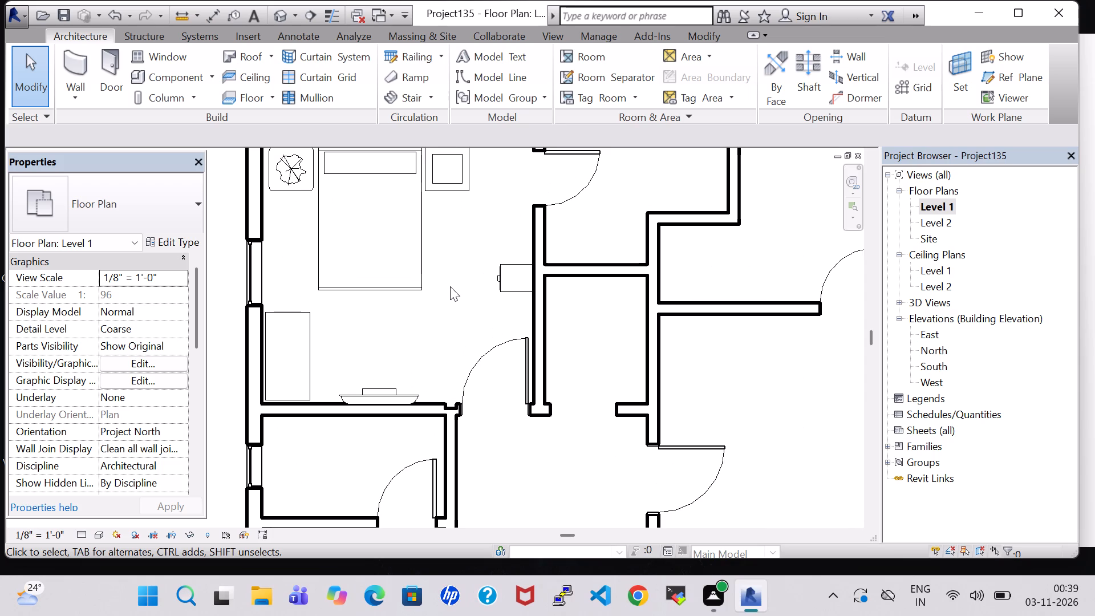
{"action": "scroll", "coordinate": [450, 286], "scroll_direction": "down", "scroll_amount": 3}
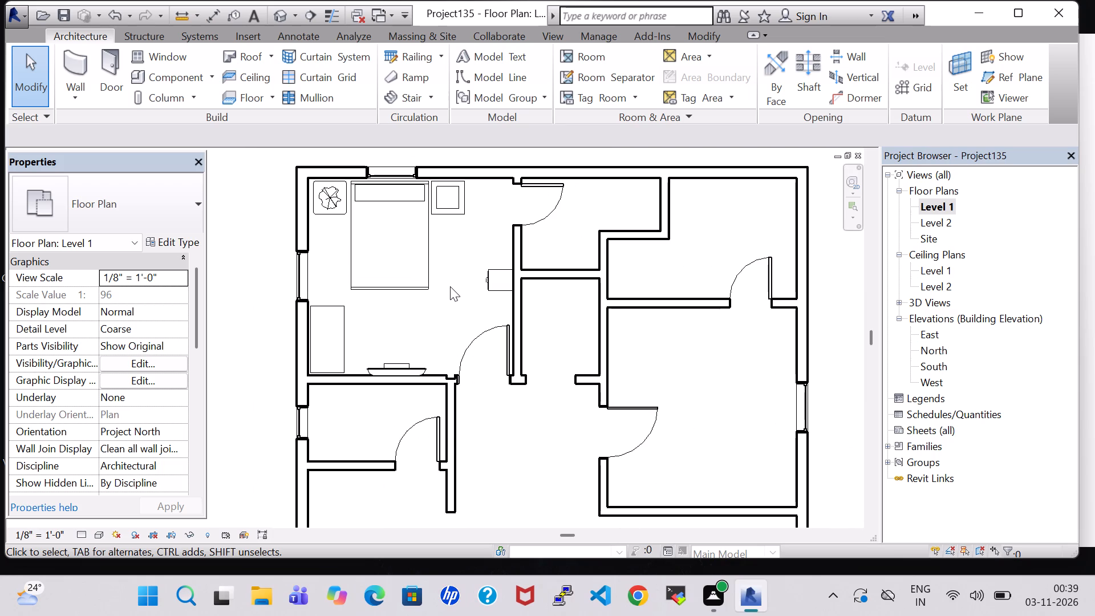
{"action": "left_click", "coordinate": [161, 75]}
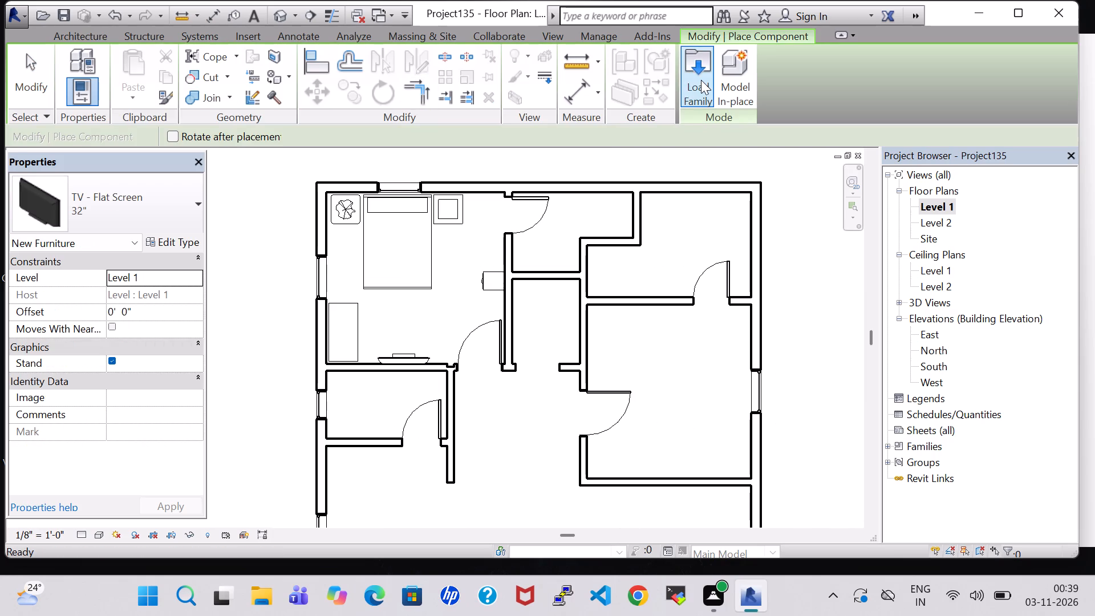
{"action": "left_click", "coordinate": [701, 80]}
{"action": "double_click", "coordinate": [632, 392]}
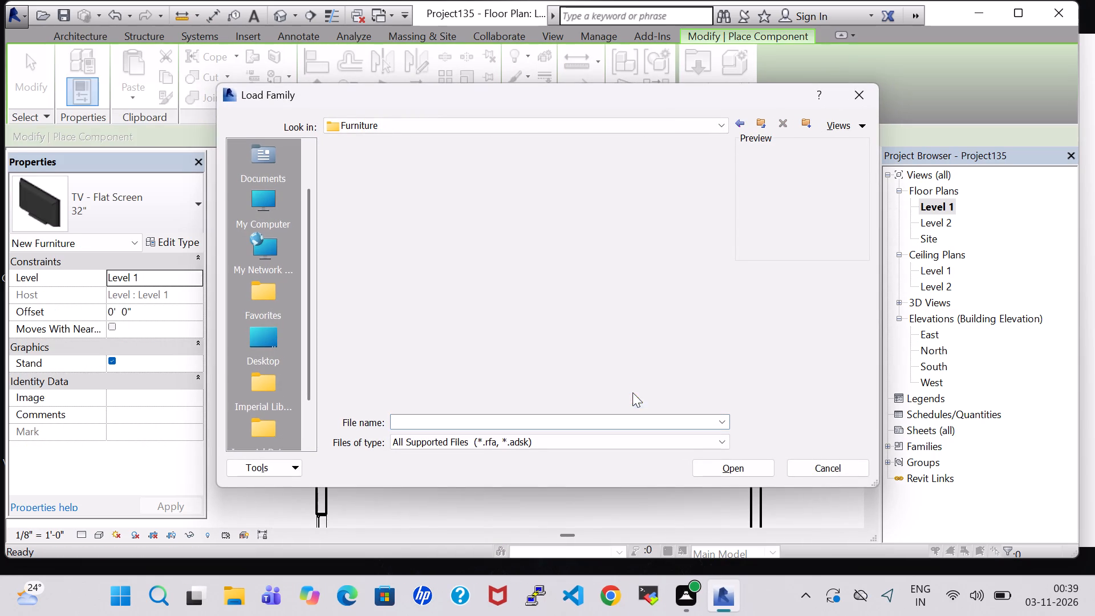
{"action": "double_click", "coordinate": [551, 193]}
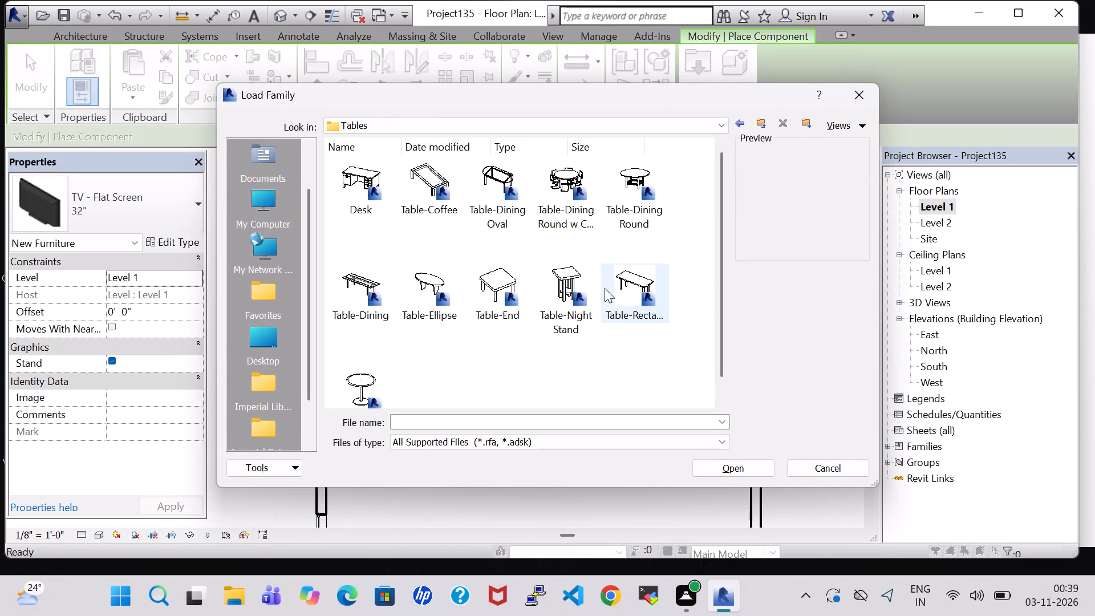
{"action": "left_click", "coordinate": [619, 290]}
{"action": "left_click", "coordinate": [747, 471]}
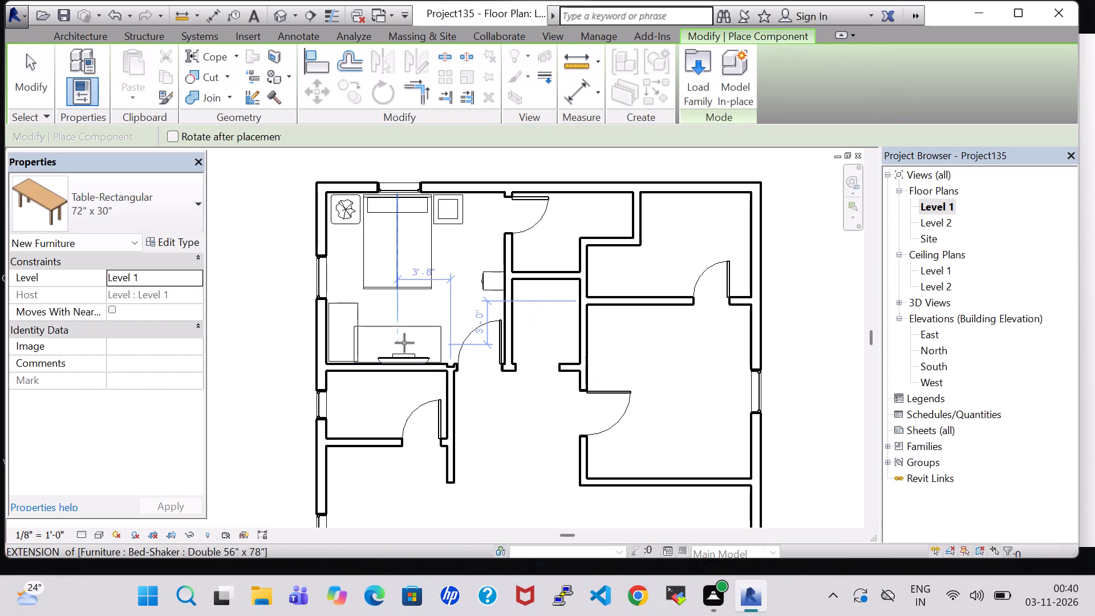
{"action": "left_click", "coordinate": [415, 325]}
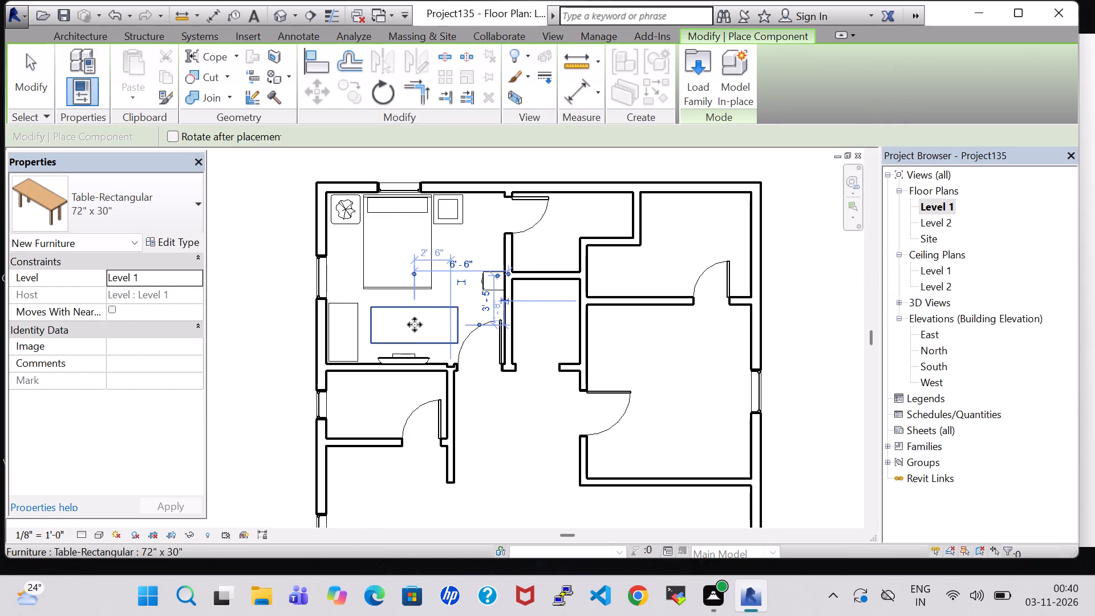
{"action": "key", "text": "Escape"}
{"action": "key", "text": "Escape"}
Set the rectangular table type's height to 2' 0", length to 4' 0" and width to 2' 0".
{"action": "left_click", "coordinate": [421, 338]}
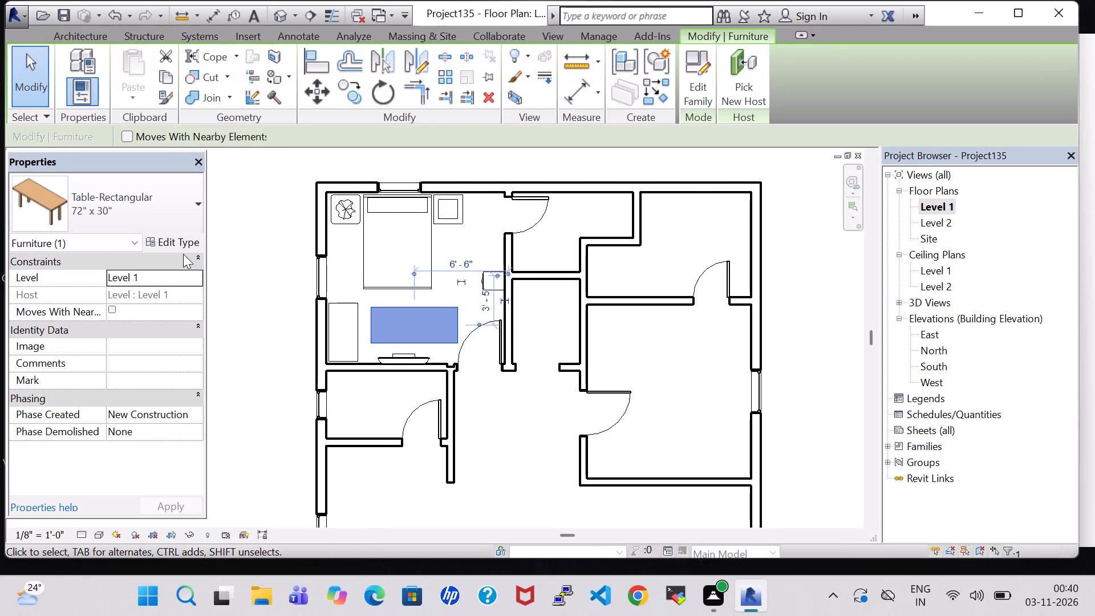
{"action": "left_click", "coordinate": [172, 246]}
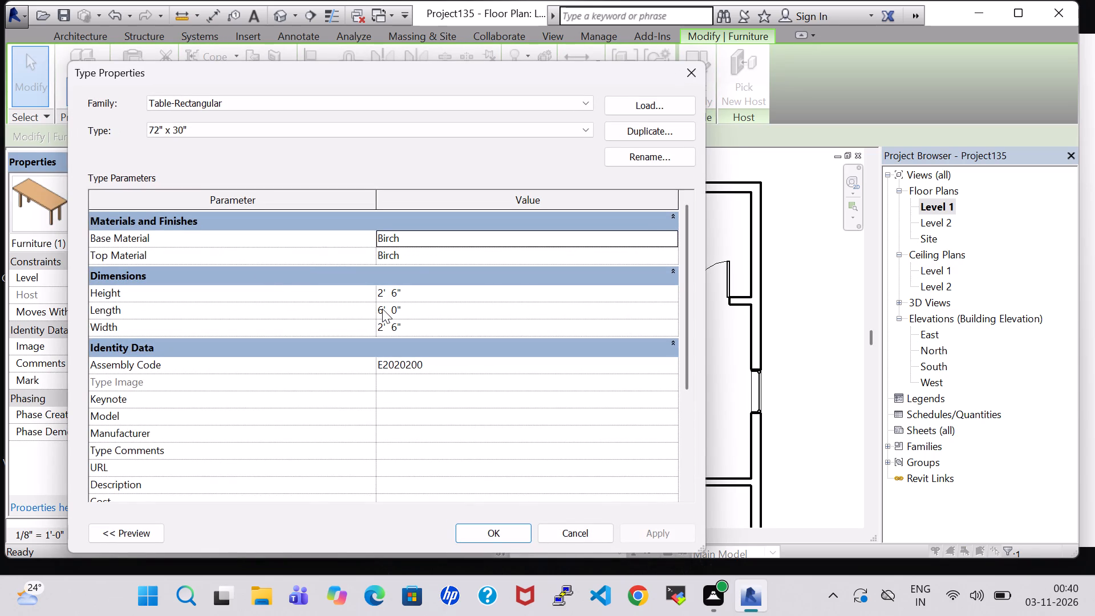
{"action": "left_click", "coordinate": [397, 295]}
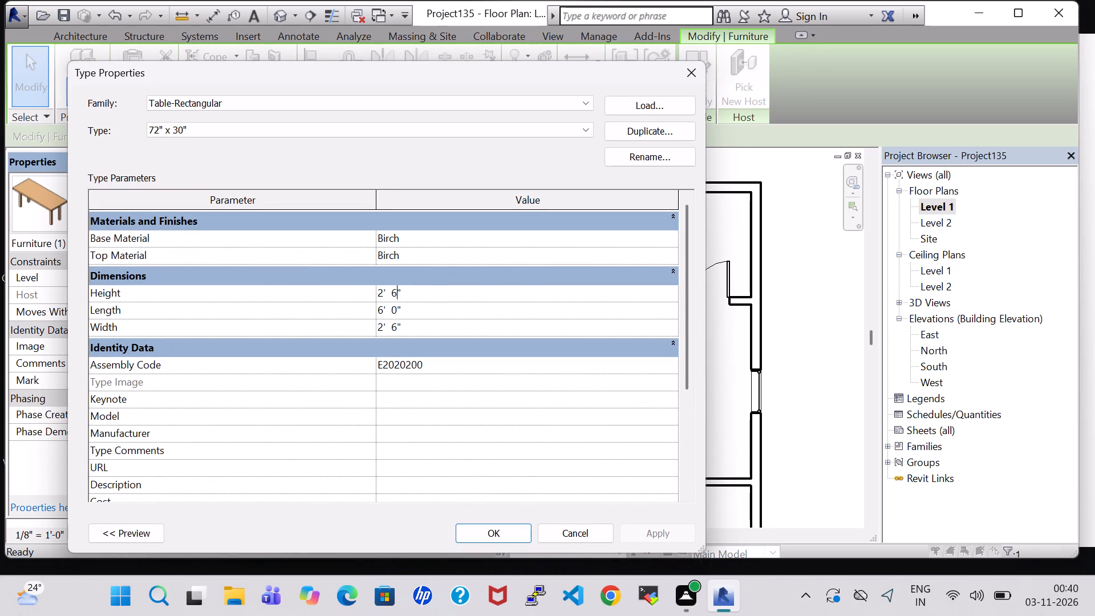
{"action": "key", "text": "BackSpace"}
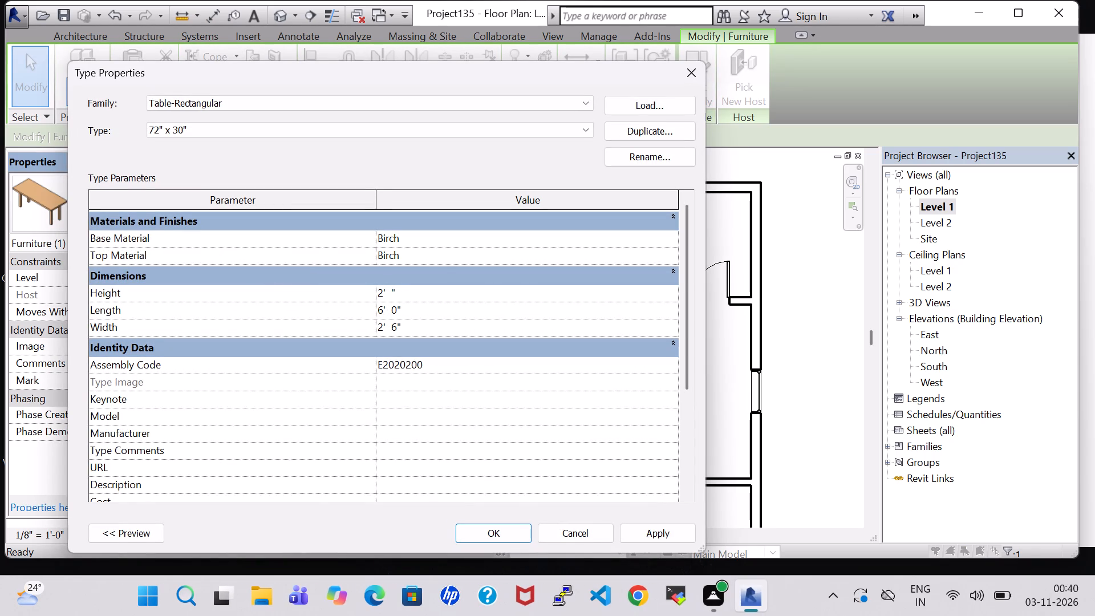
{"action": "key", "text": "0"}
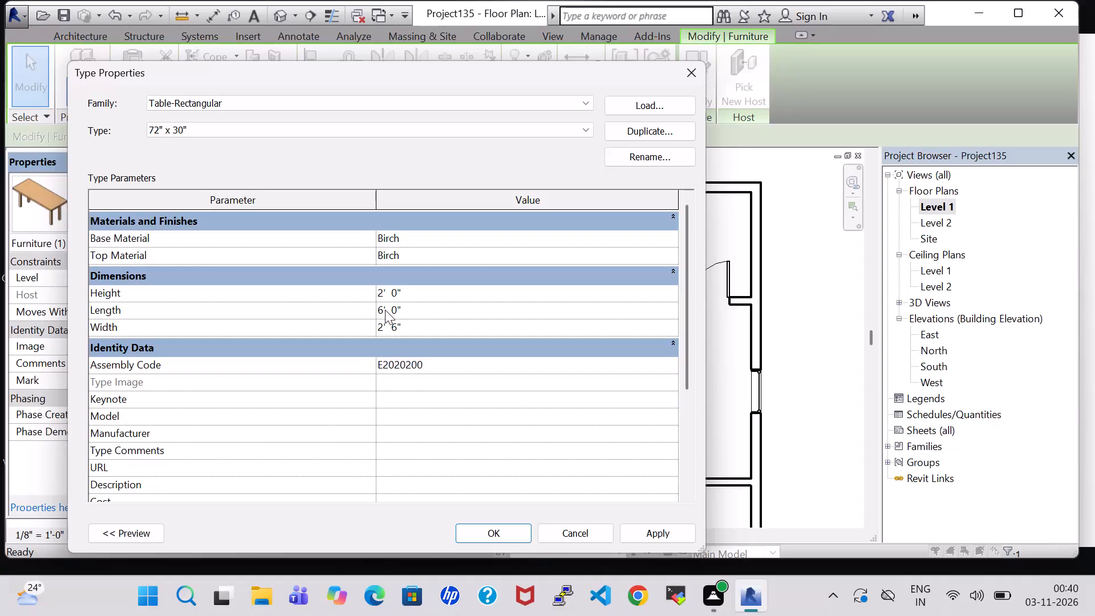
{"action": "left_click", "coordinate": [385, 313]}
{"action": "key", "text": "BackSpace"}
{"action": "key", "text": "4"}
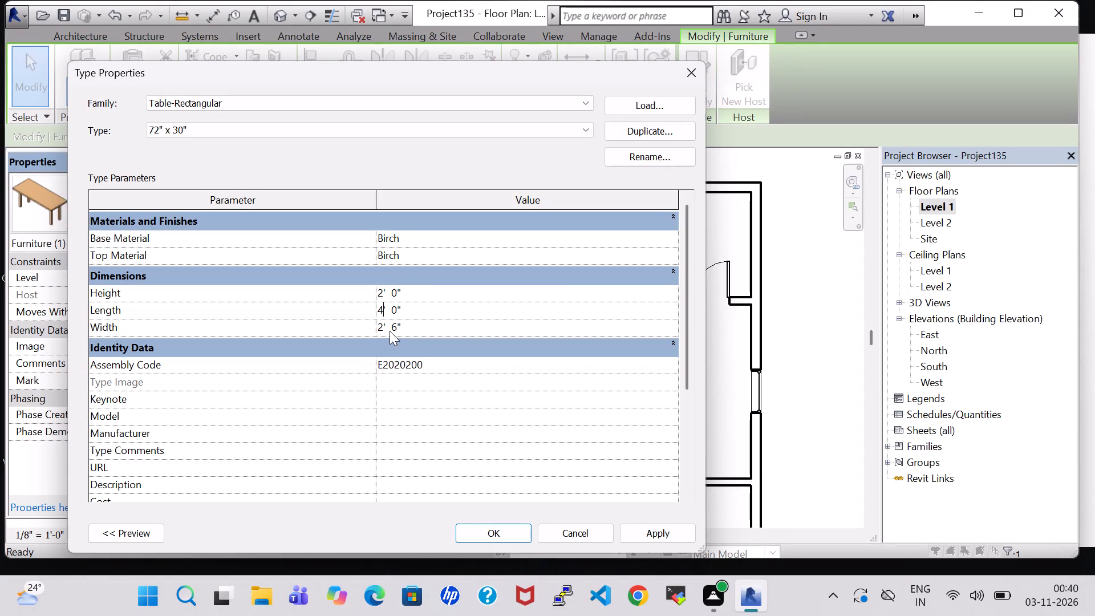
{"action": "left_click", "coordinate": [386, 331]}
{"action": "left_click", "coordinate": [399, 331]}
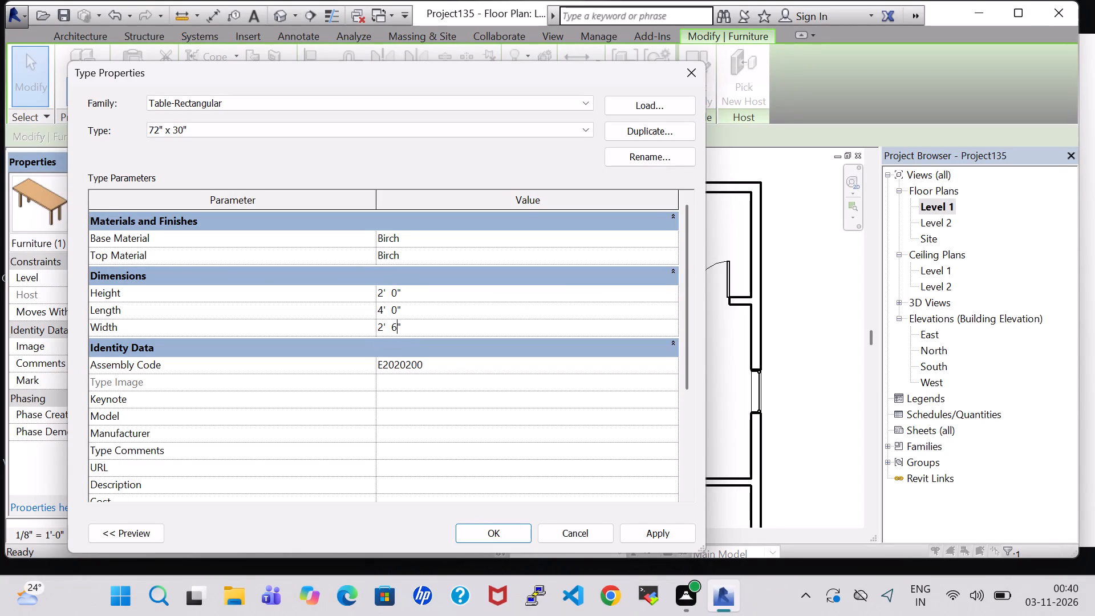
{"action": "key", "text": "BackSpace"}
{"action": "key", "text": "0"}
{"action": "key", "text": "Return"}
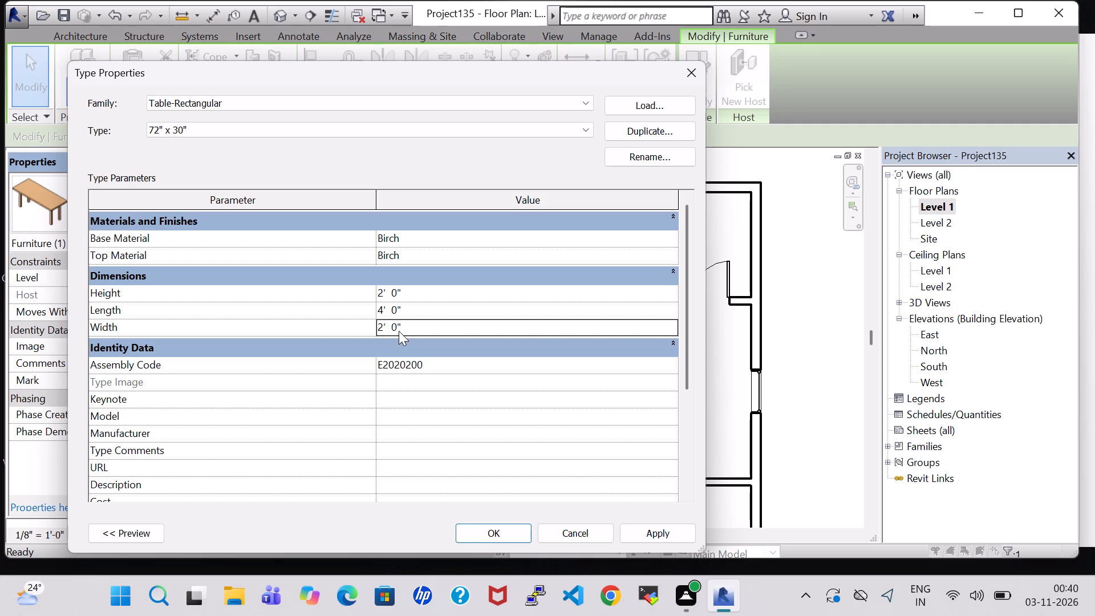
{"action": "left_click", "coordinate": [502, 538]}
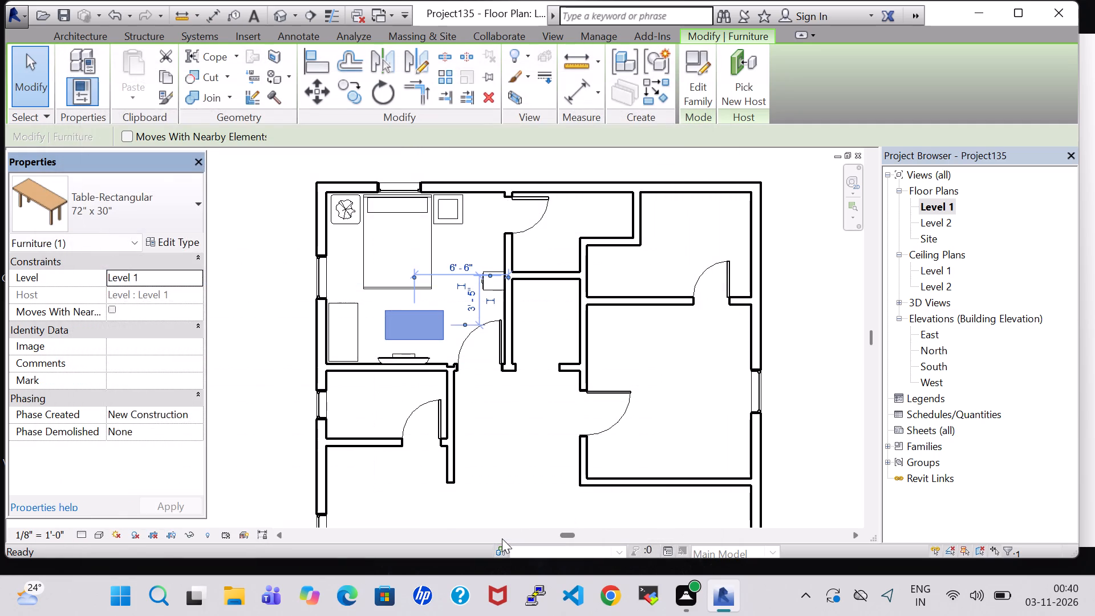
Nudge the rectangular table west and south so it sits beneath the flat-screen TV near the bedroom's south wall.
{"action": "key", "text": "Left"}
{"action": "key", "text": "Left"}
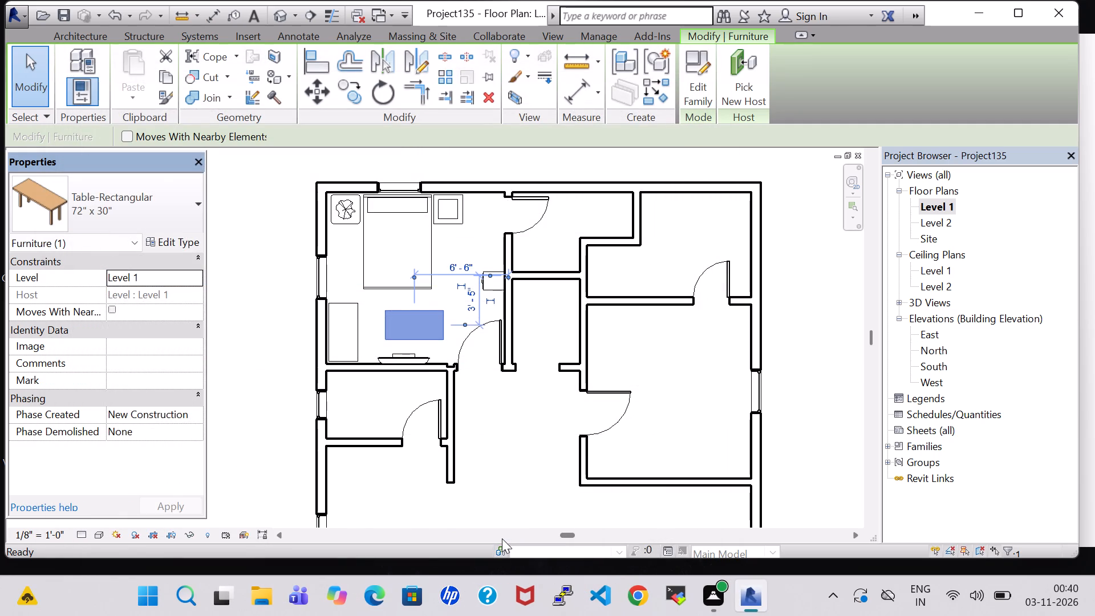
{"action": "left_click", "coordinate": [496, 400]}
{"action": "left_click", "coordinate": [413, 321]}
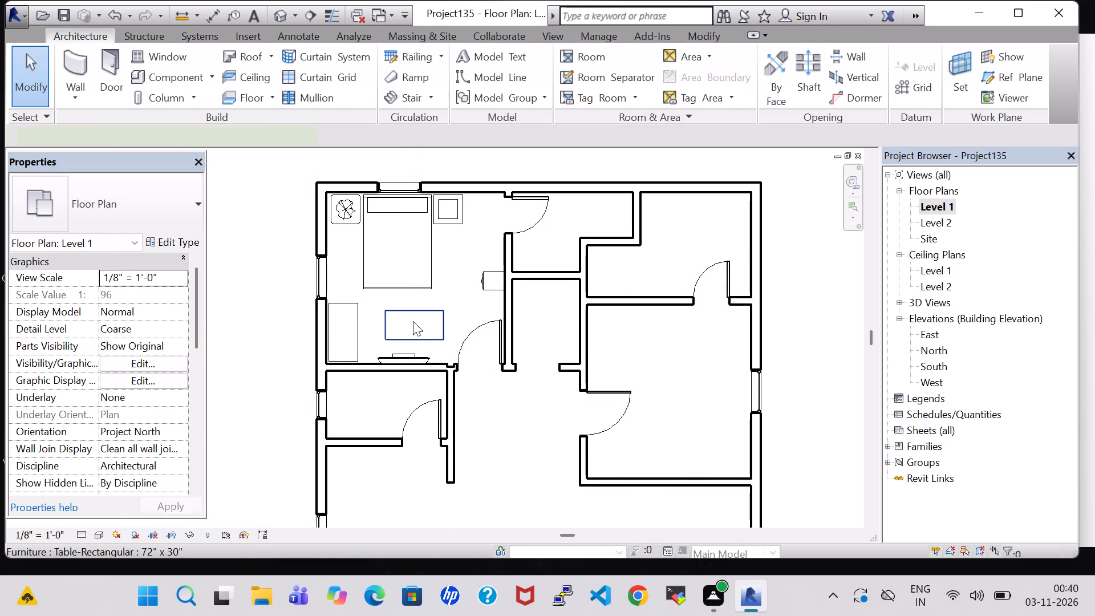
{"action": "key", "text": "Left"}
{"action": "key", "text": "Left"}
{"action": "key", "text": "Left"}
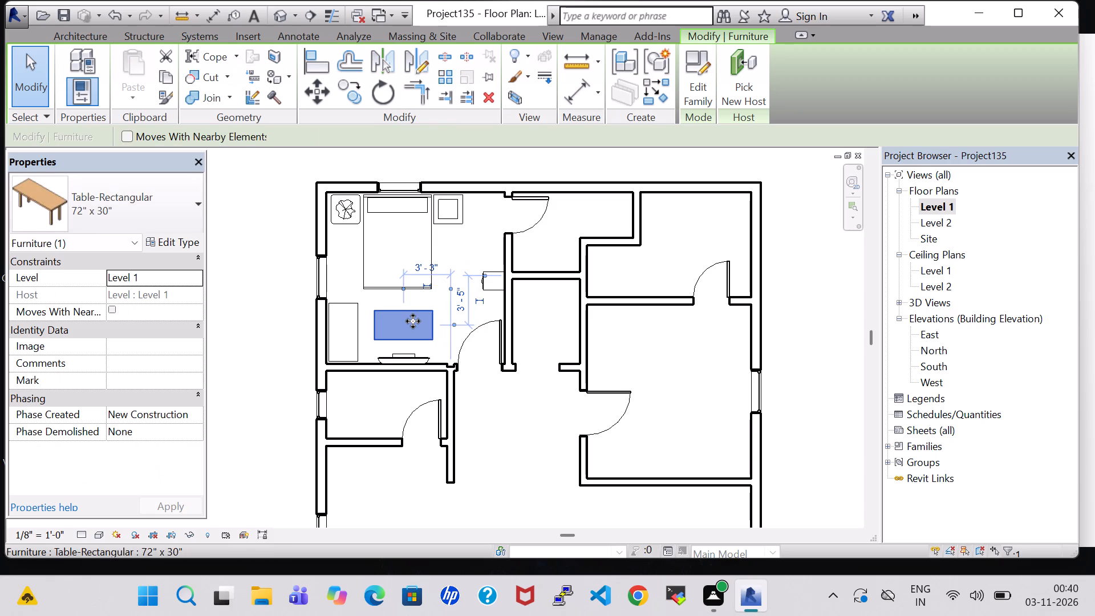
{"action": "key", "text": "Down"}
{"action": "key", "text": "Down"}
{"action": "key", "text": "Down"}
{"action": "key", "text": "Down"}
{"action": "key", "text": "Down"}
{"action": "key", "text": "Down"}
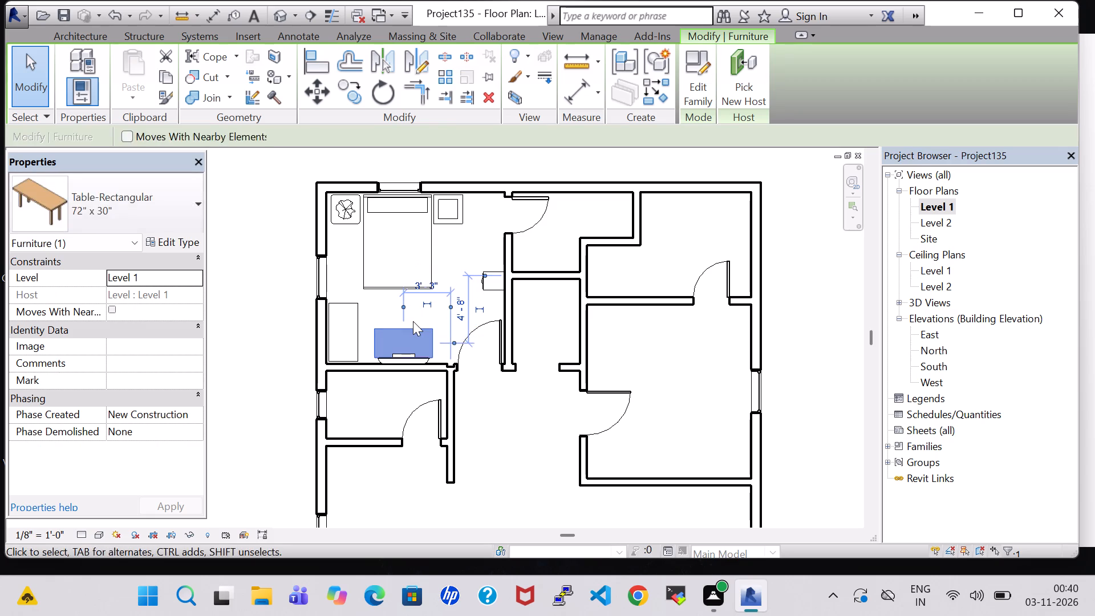
{"action": "key", "text": "Down"}
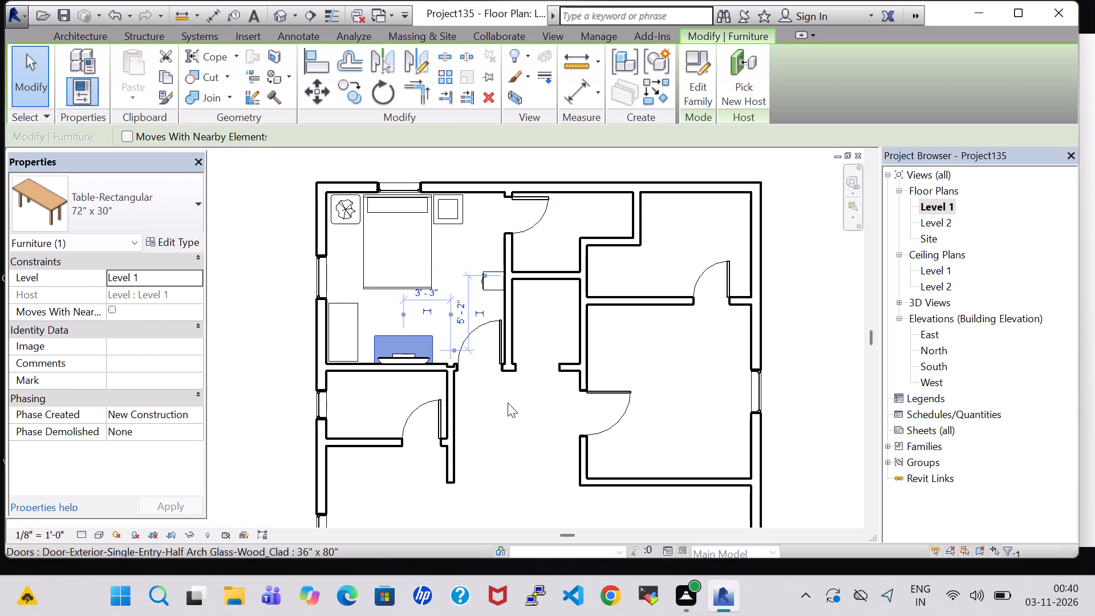
Examine the bedroom furniture in the 3D view, especially the table under the wall-mounted TV.
{"action": "left_click", "coordinate": [517, 427]}
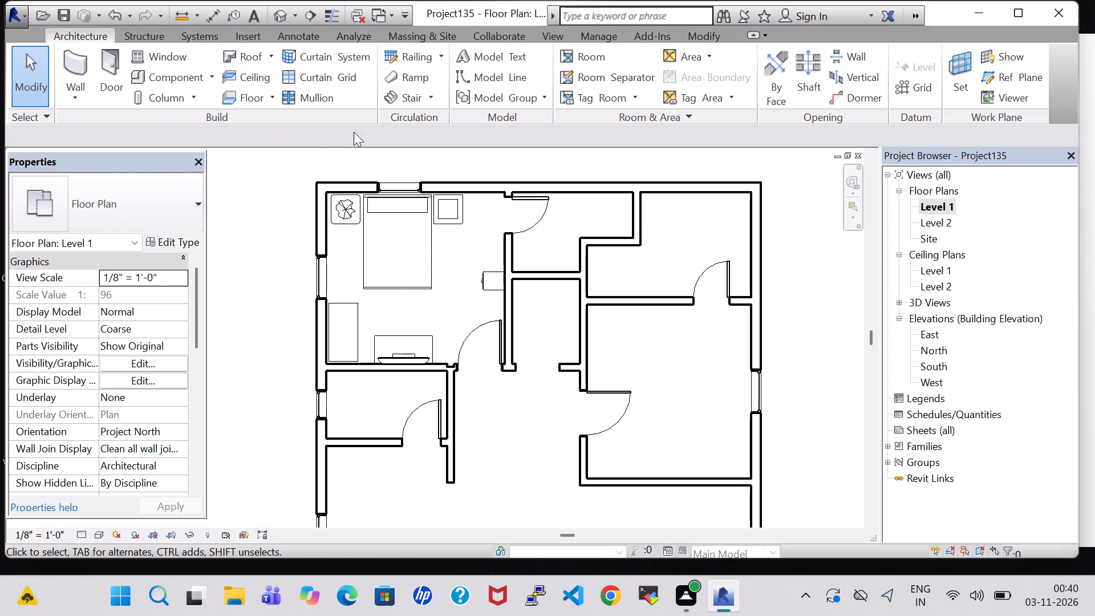
{"action": "left_click", "coordinate": [281, 6]}
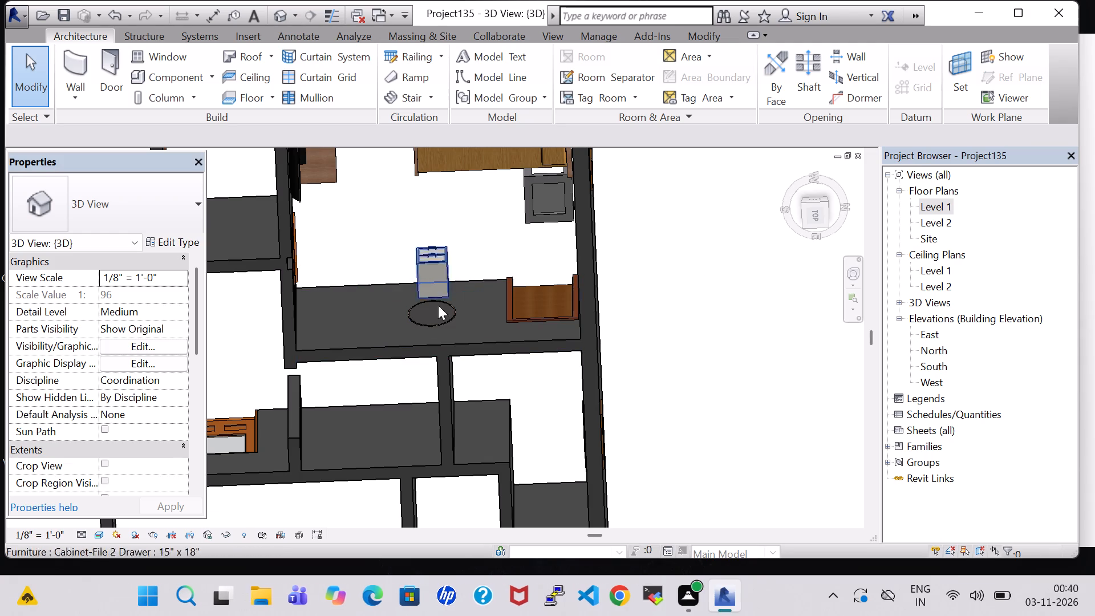
{"action": "scroll", "coordinate": [386, 317], "scroll_direction": "down", "scroll_amount": 2}
{"action": "middle_click_drag", "start_coordinate": [383, 237], "coordinate": [378, 206], "text": "shift"}
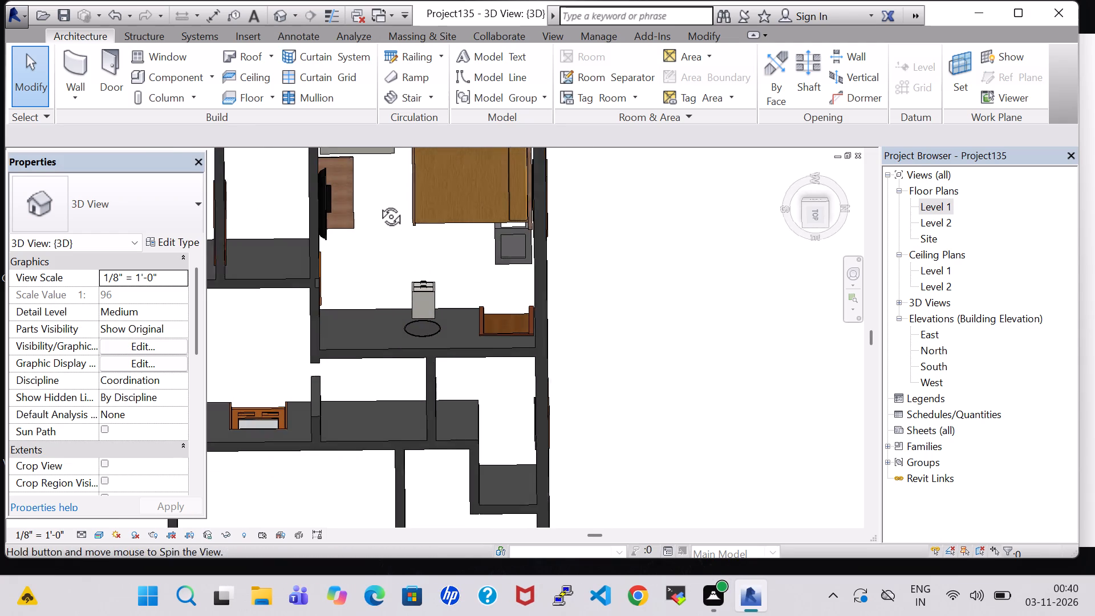
{"action": "middle_click", "coordinate": [376, 181], "text": "shift"}
{"action": "middle_click_drag", "start_coordinate": [388, 212], "coordinate": [269, 252], "text": "shift"}
{"action": "middle_click_drag", "start_coordinate": [302, 469], "coordinate": [285, 405]}
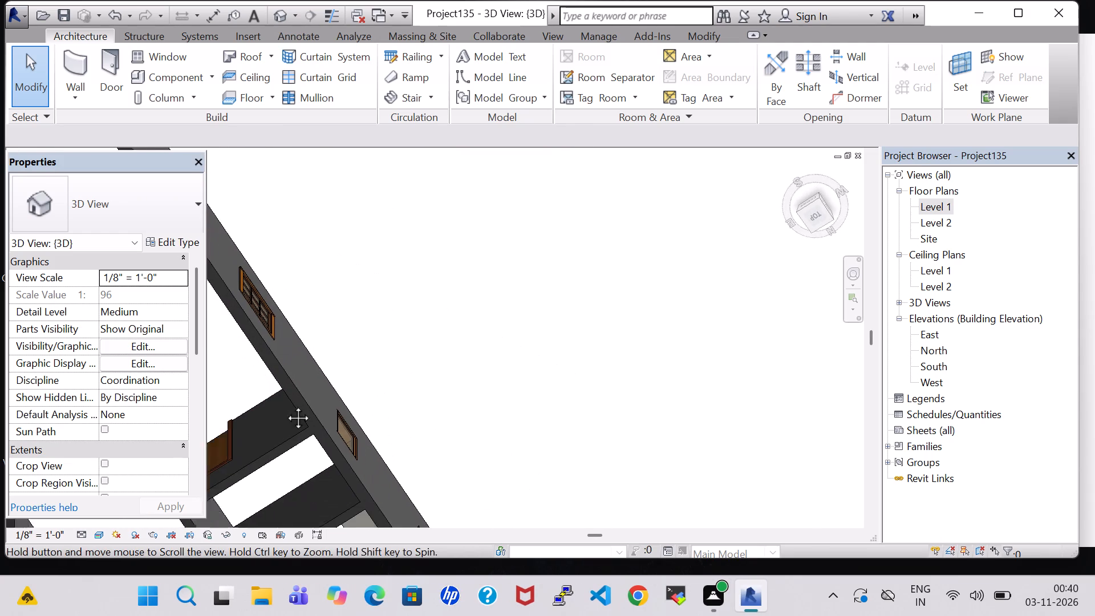
{"action": "middle_click_drag", "start_coordinate": [285, 405], "coordinate": [296, 321]}
{"action": "scroll", "coordinate": [348, 445], "scroll_direction": "up", "scroll_amount": 2}
{"action": "middle_click_drag", "start_coordinate": [344, 457], "coordinate": [453, 277]}
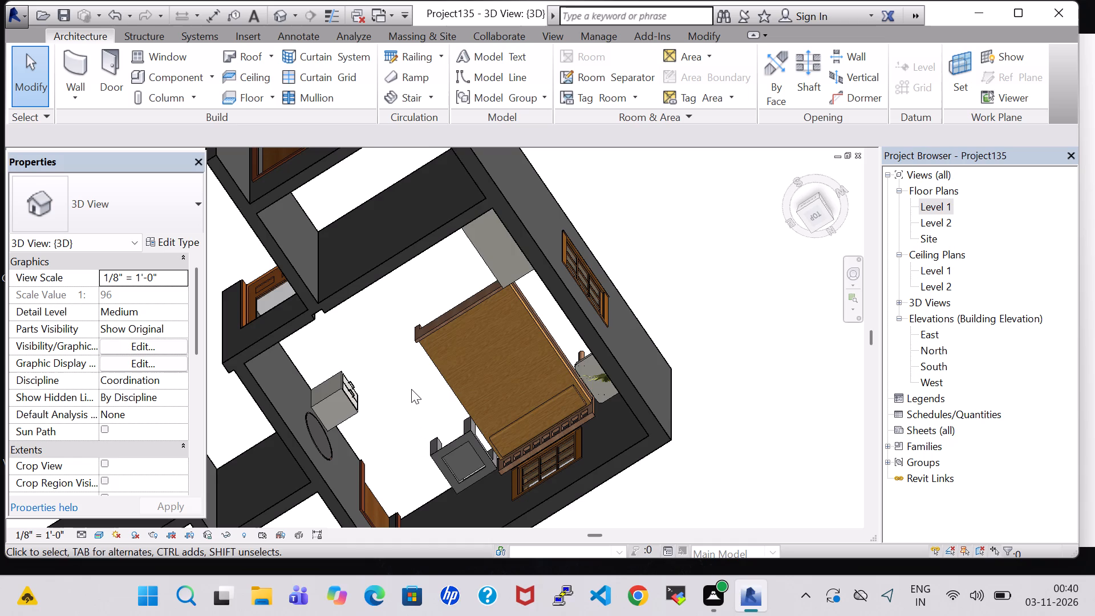
{"action": "middle_click_drag", "start_coordinate": [411, 389], "coordinate": [384, 265], "text": "shift"}
{"action": "scroll", "coordinate": [342, 418], "scroll_direction": "up", "scroll_amount": 6}
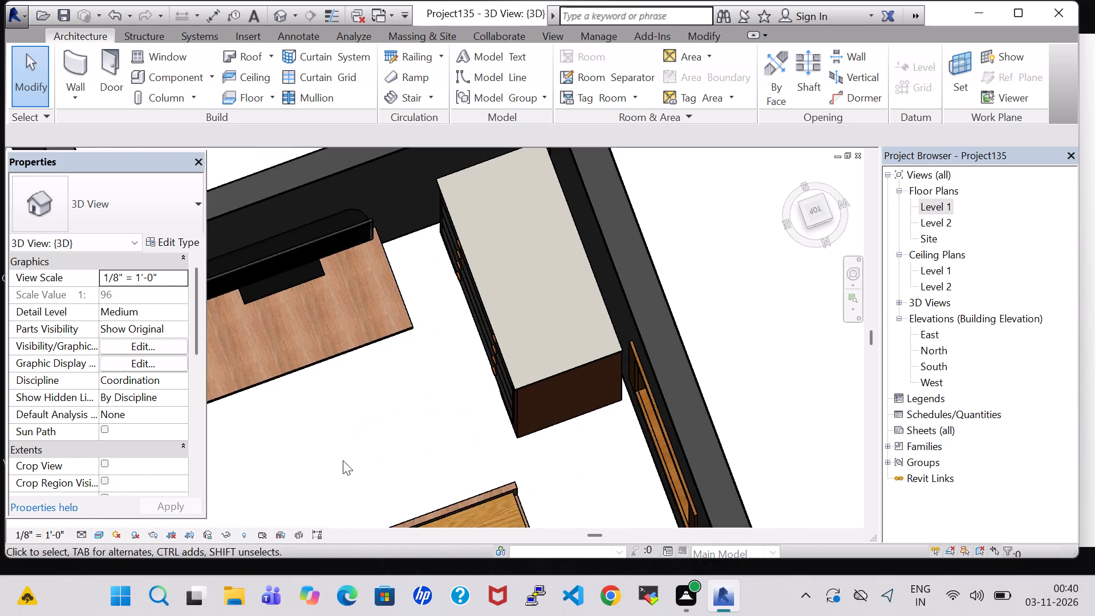
{"action": "middle_click_drag", "start_coordinate": [343, 460], "coordinate": [309, 375], "text": "shift"}
{"action": "middle_click_drag", "start_coordinate": [263, 378], "coordinate": [759, 238]}
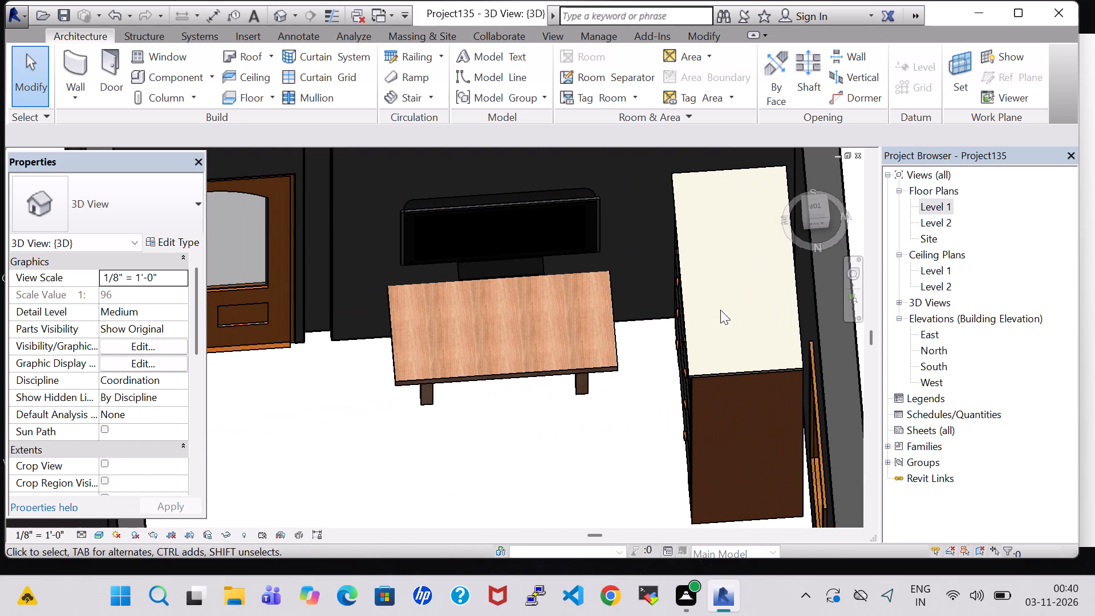
{"action": "middle_click_drag", "start_coordinate": [563, 419], "coordinate": [556, 314], "text": "shift"}
{"action": "middle_click_drag", "start_coordinate": [472, 175], "coordinate": [562, 452]}
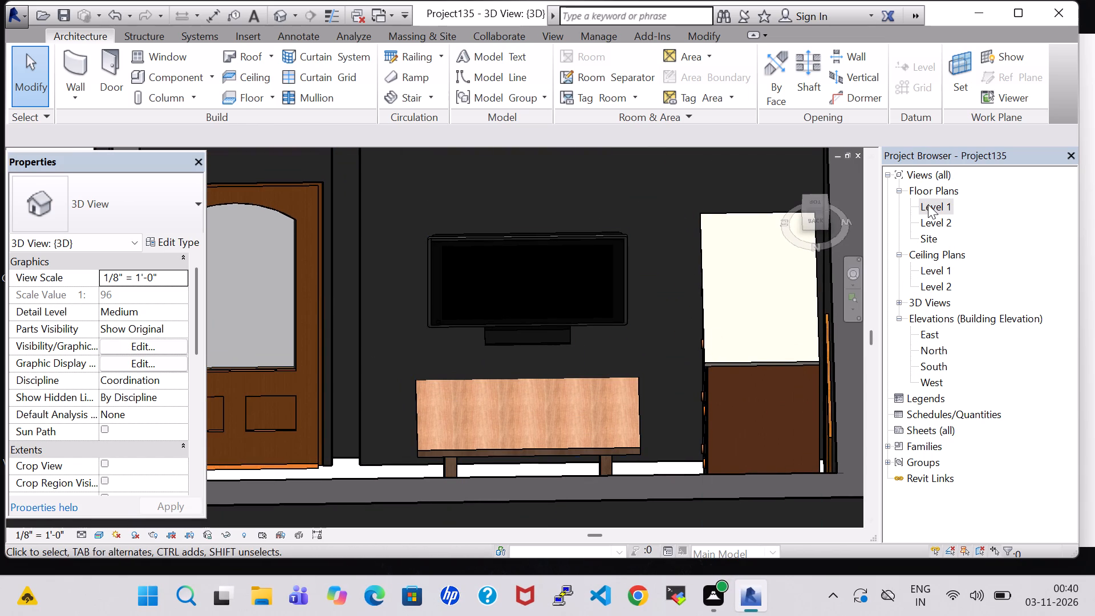
In the Level 1 plan, create another Agave - 1.5' plant like the bedroom's existing one at the TV table's east end.
{"action": "double_click", "coordinate": [928, 204]}
{"action": "scroll", "coordinate": [542, 291], "scroll_direction": "down", "scroll_amount": 3}
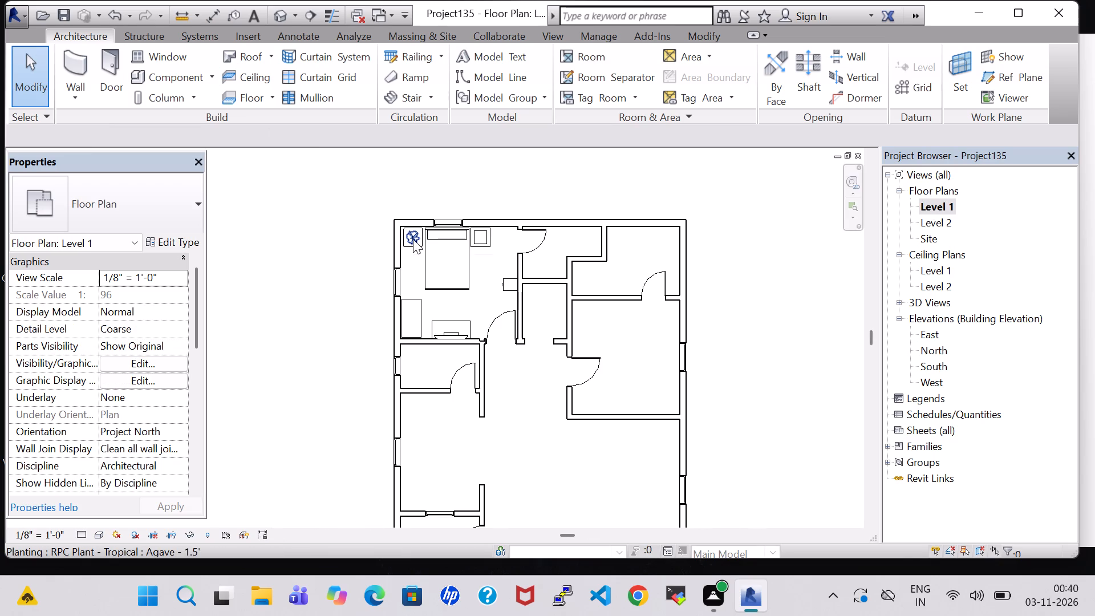
{"action": "left_click", "coordinate": [413, 239]}
{"action": "right_click", "coordinate": [413, 239]}
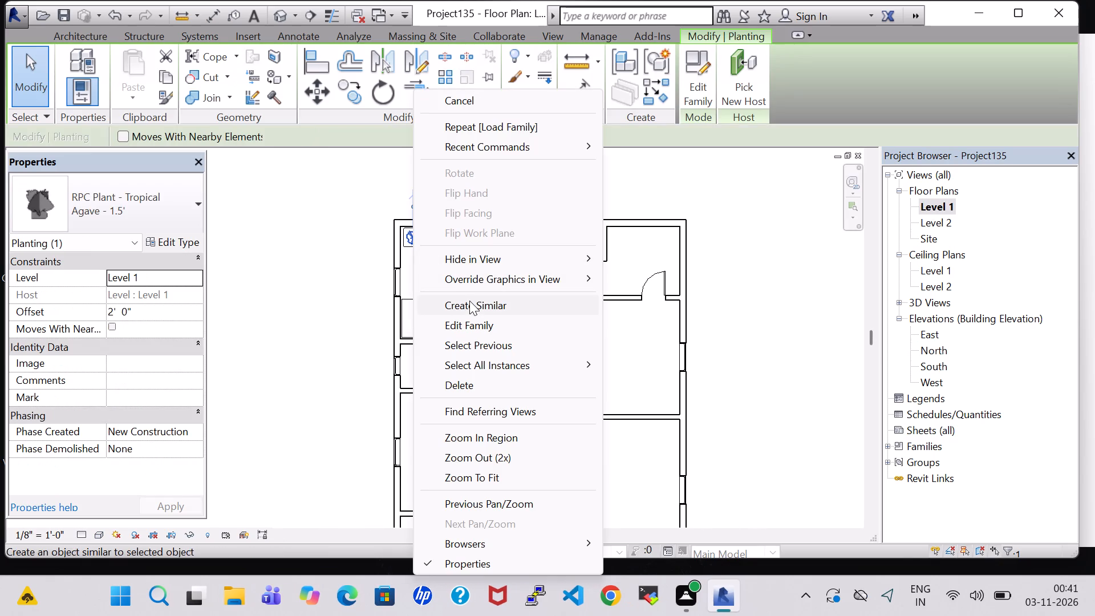
{"action": "left_click", "coordinate": [472, 304]}
{"action": "scroll", "coordinate": [472, 304], "scroll_direction": "up", "scroll_amount": 8}
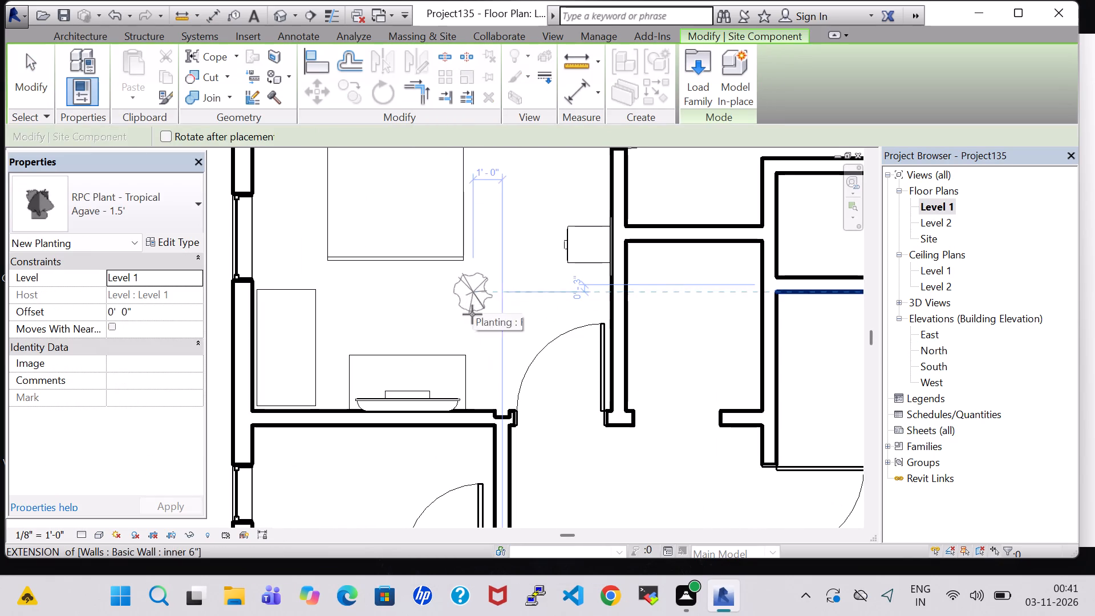
{"action": "left_click", "coordinate": [462, 368]}
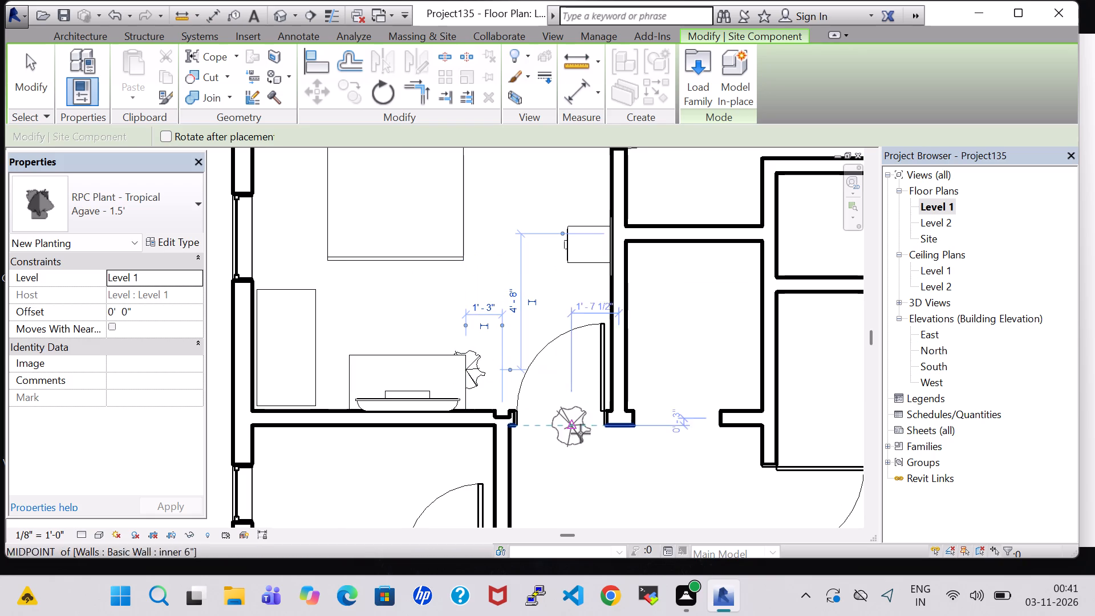
{"action": "key", "text": "Escape"}
{"action": "key", "text": "Escape"}
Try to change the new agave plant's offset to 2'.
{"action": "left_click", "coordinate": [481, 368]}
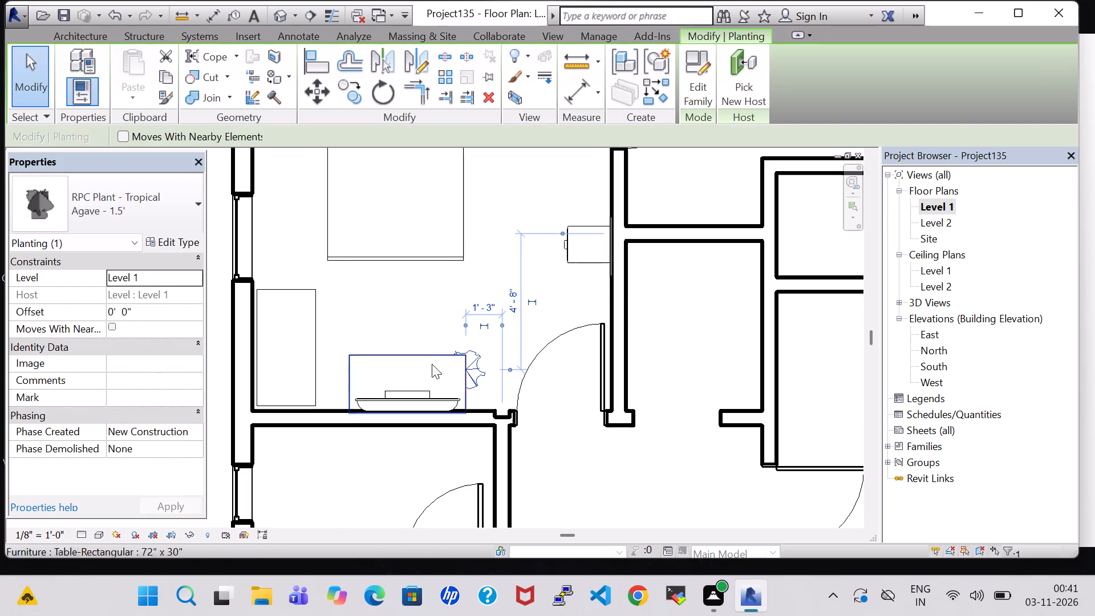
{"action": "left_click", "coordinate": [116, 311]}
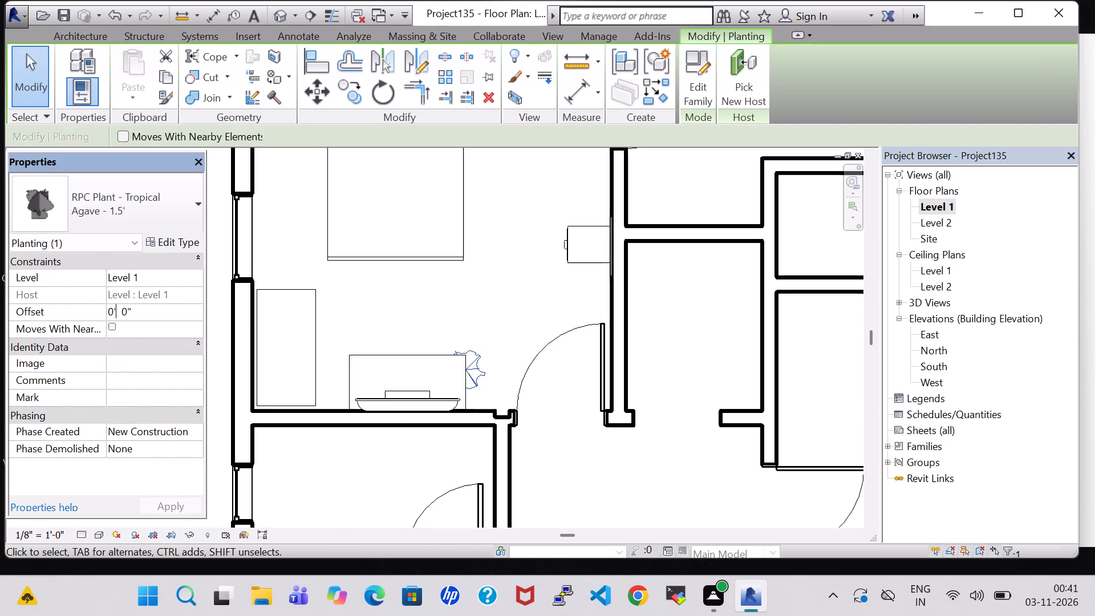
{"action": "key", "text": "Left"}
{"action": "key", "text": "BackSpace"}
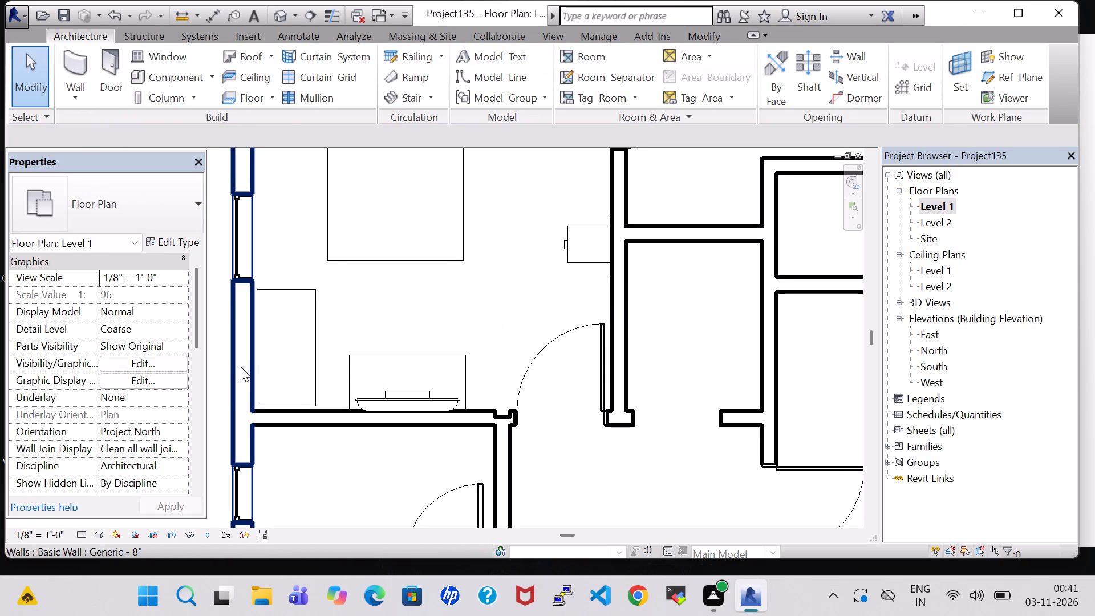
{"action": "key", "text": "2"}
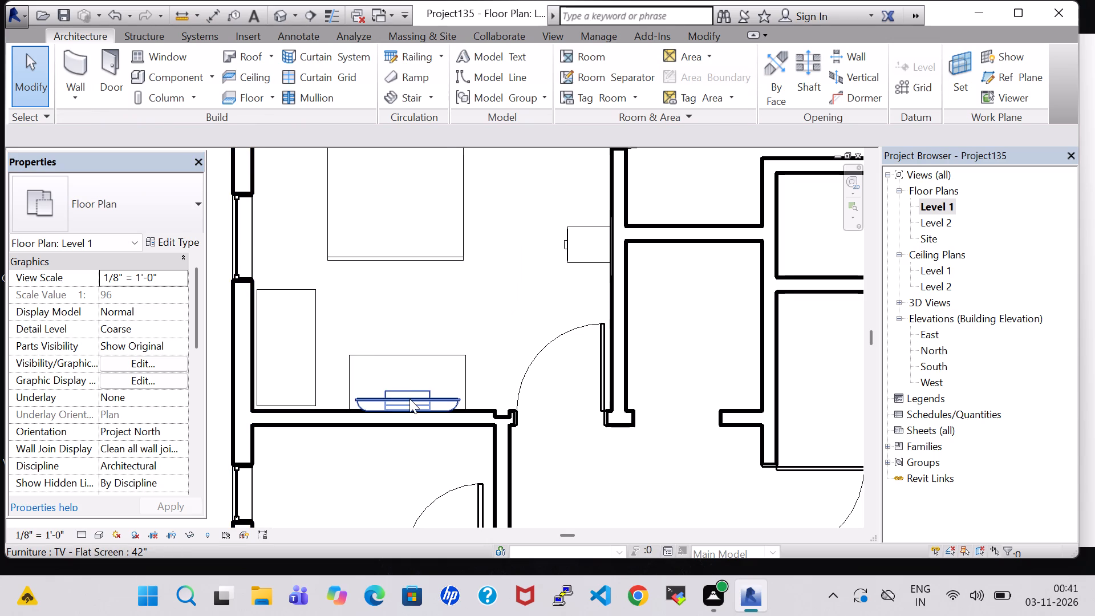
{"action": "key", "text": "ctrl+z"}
Set the new agave plant's offset to 2' 0" and nudge it slightly west on the TV table.
{"action": "left_click", "coordinate": [477, 378]}
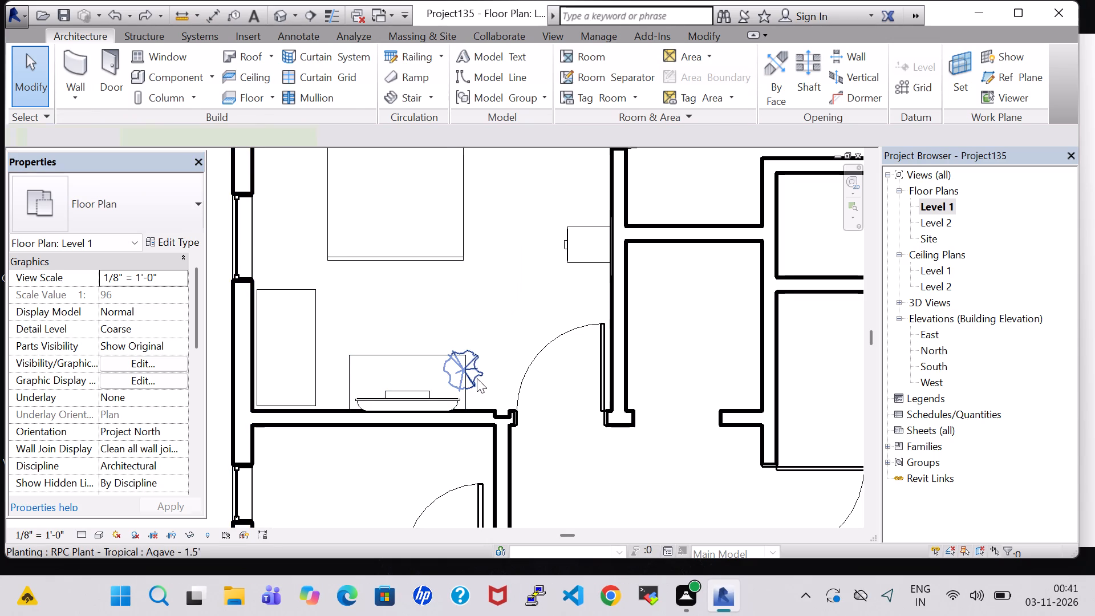
{"action": "double_click", "coordinate": [111, 314]}
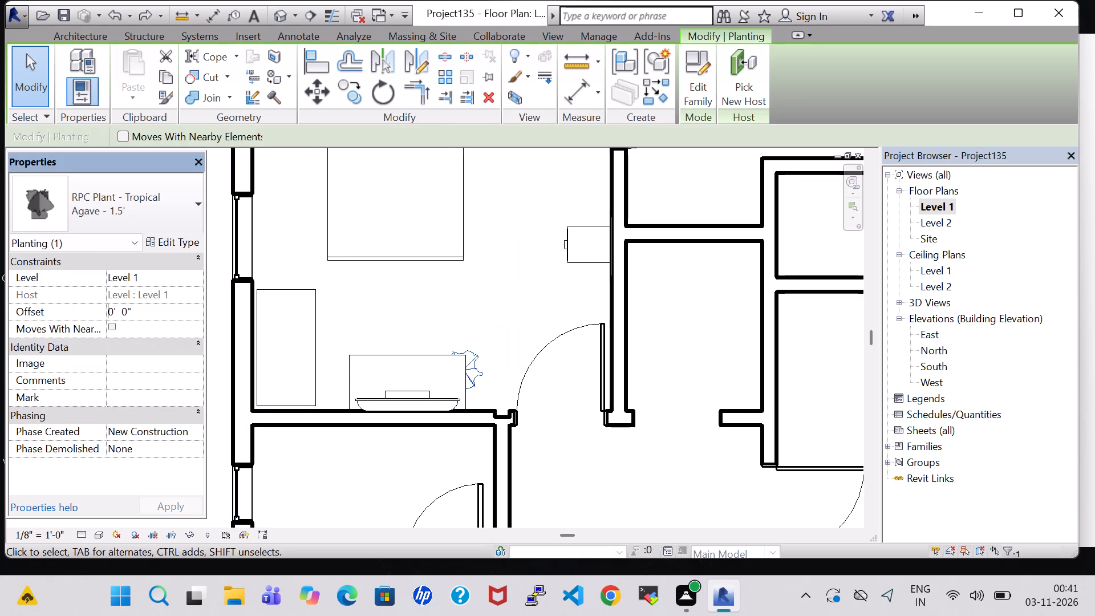
{"action": "key", "text": "BackSpace"}
{"action": "key", "text": "2"}
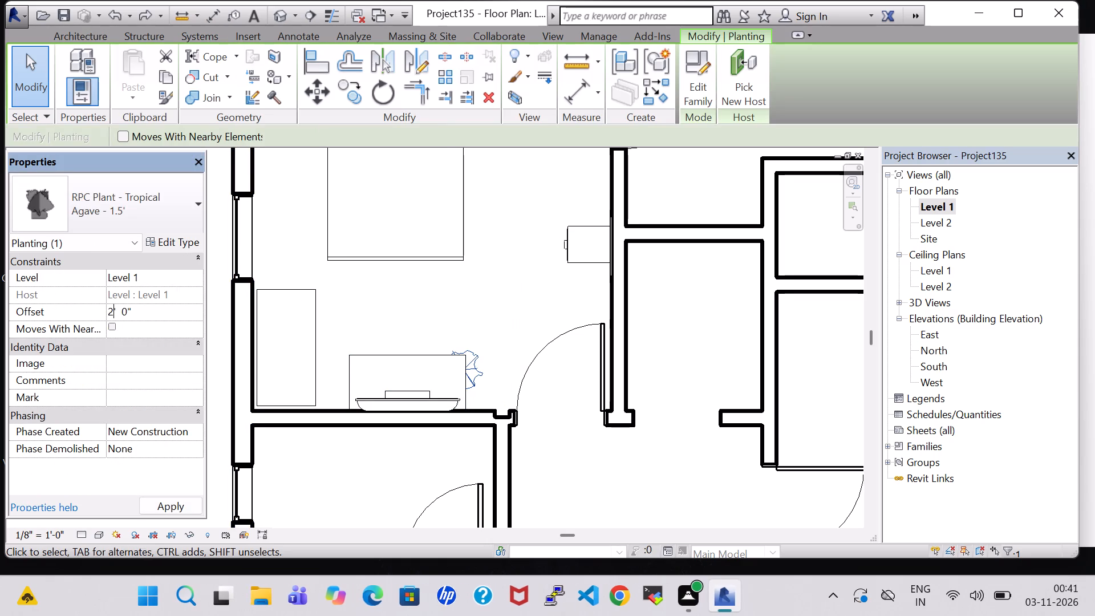
{"action": "left_click", "coordinate": [172, 508]}
{"action": "key", "text": "Left"}
{"action": "key", "text": "Left"}
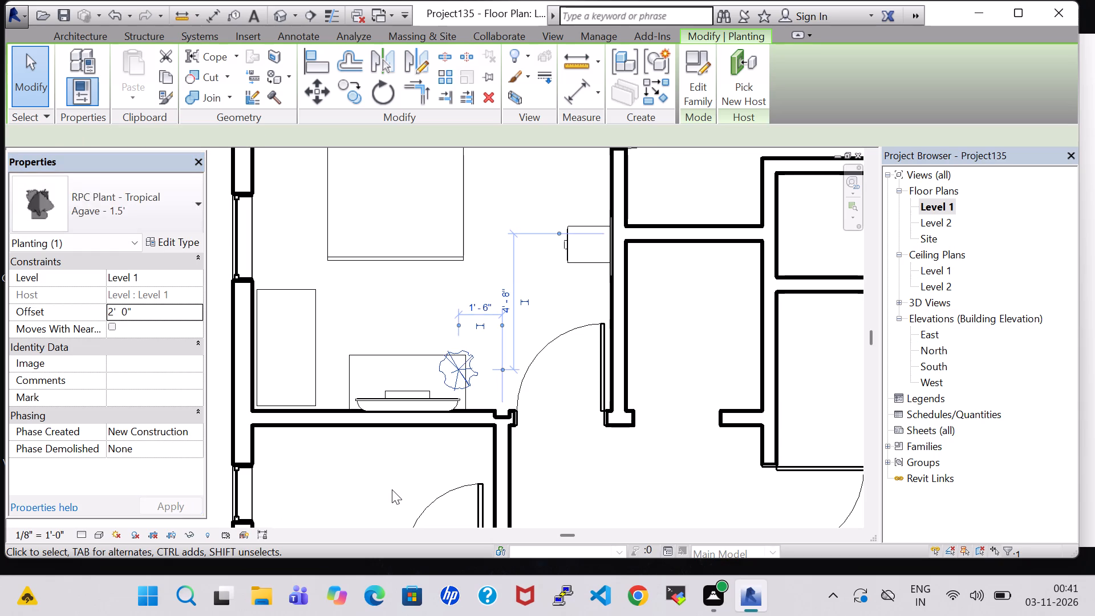
{"action": "key", "text": "Left"}
{"action": "key", "text": "Left"}
Nudge the 42" flat-screen TV slightly west along the bedroom's south wall.
{"action": "left_click", "coordinate": [398, 406]}
{"action": "key", "text": "Left"}
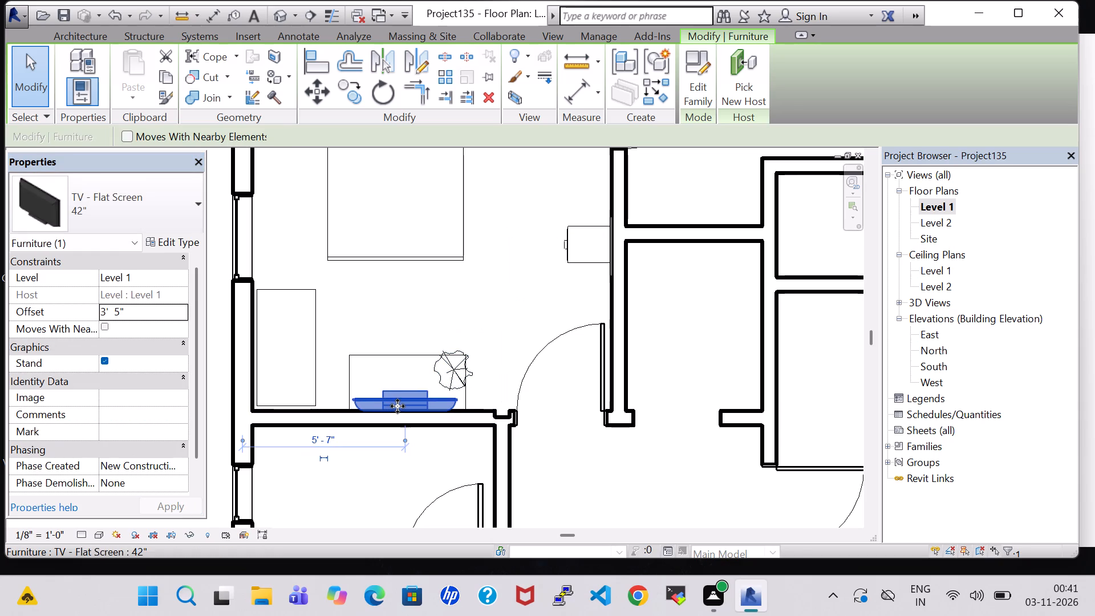
{"action": "left_click", "coordinate": [447, 272]}
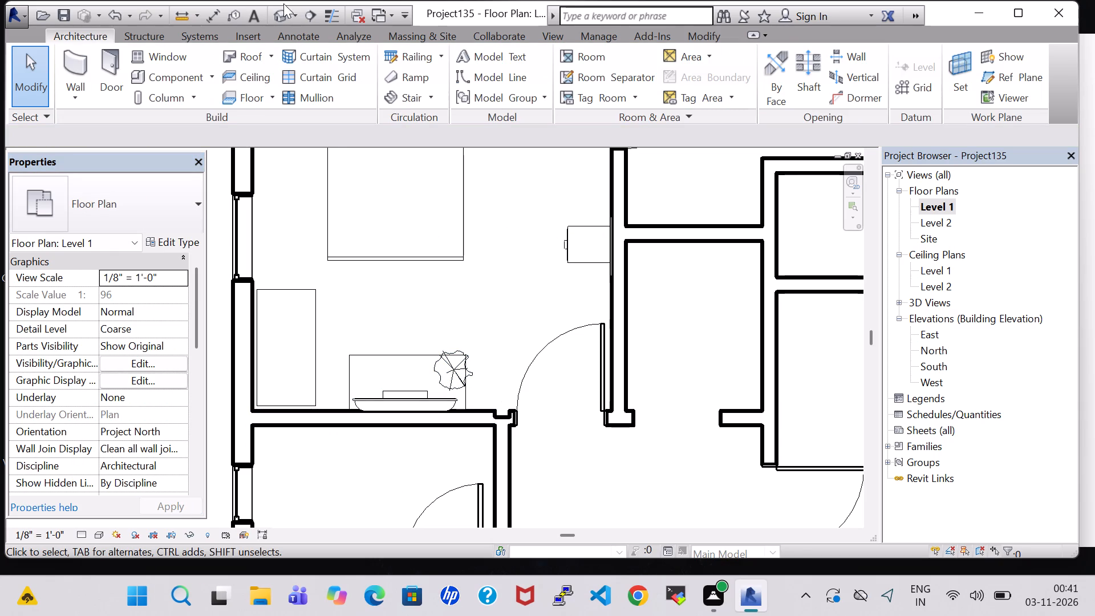
Examine the plant, TV table and remaining bedroom furniture from several angles in the 3D view.
{"action": "left_click", "coordinate": [276, 18]}
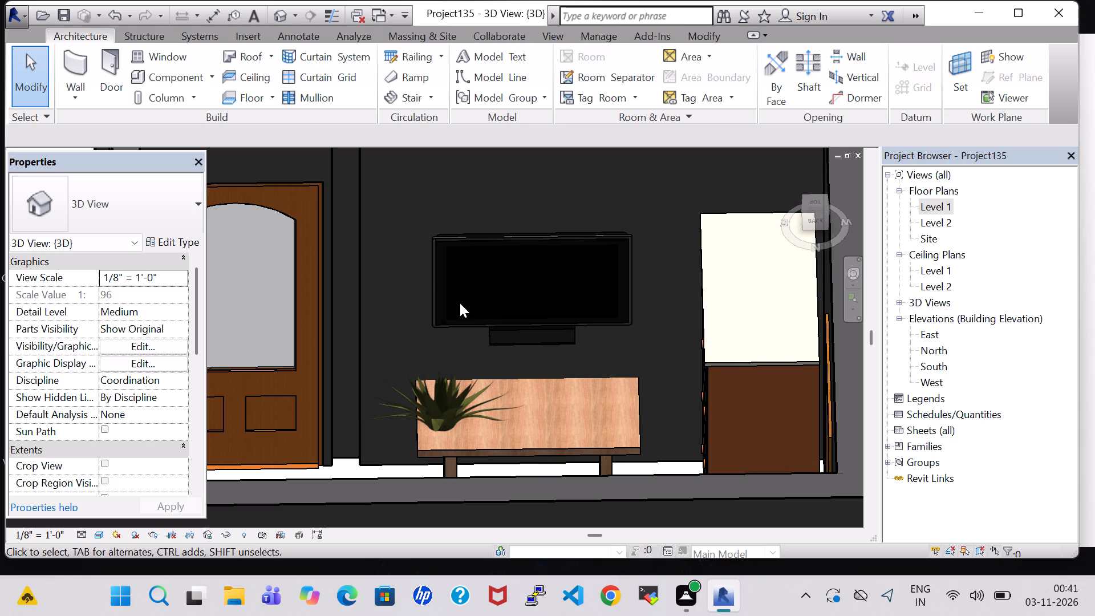
{"action": "scroll", "coordinate": [479, 351], "scroll_direction": "down", "scroll_amount": 1}
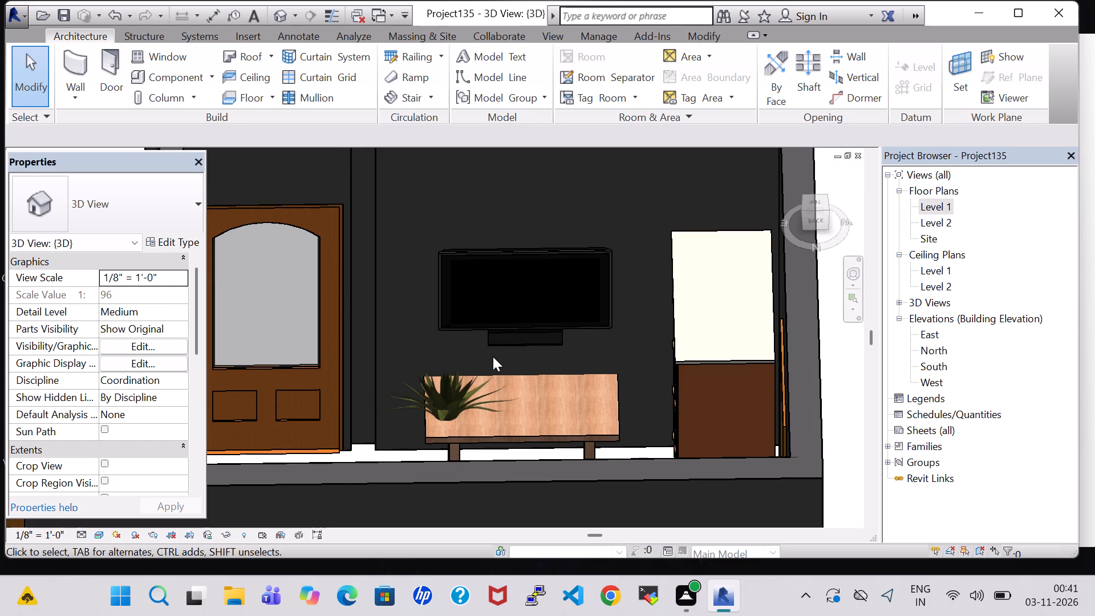
{"action": "middle_click_drag", "start_coordinate": [493, 356], "coordinate": [477, 296], "text": "shift"}
{"action": "middle_click_drag", "start_coordinate": [477, 296], "coordinate": [494, 400], "text": "shift"}
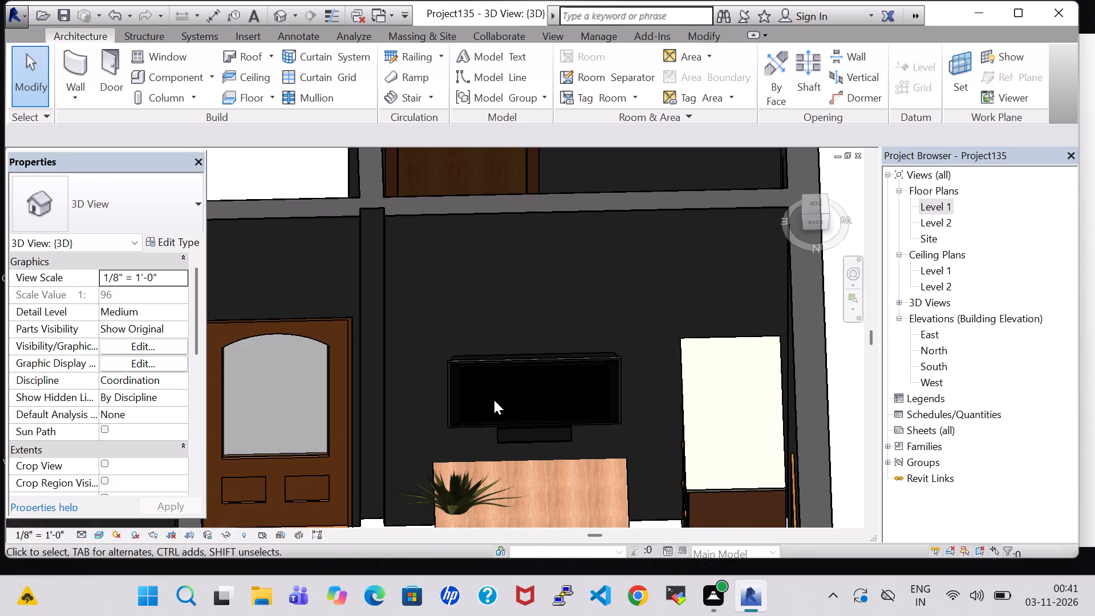
{"action": "scroll", "coordinate": [496, 393], "scroll_direction": "down", "scroll_amount": 4}
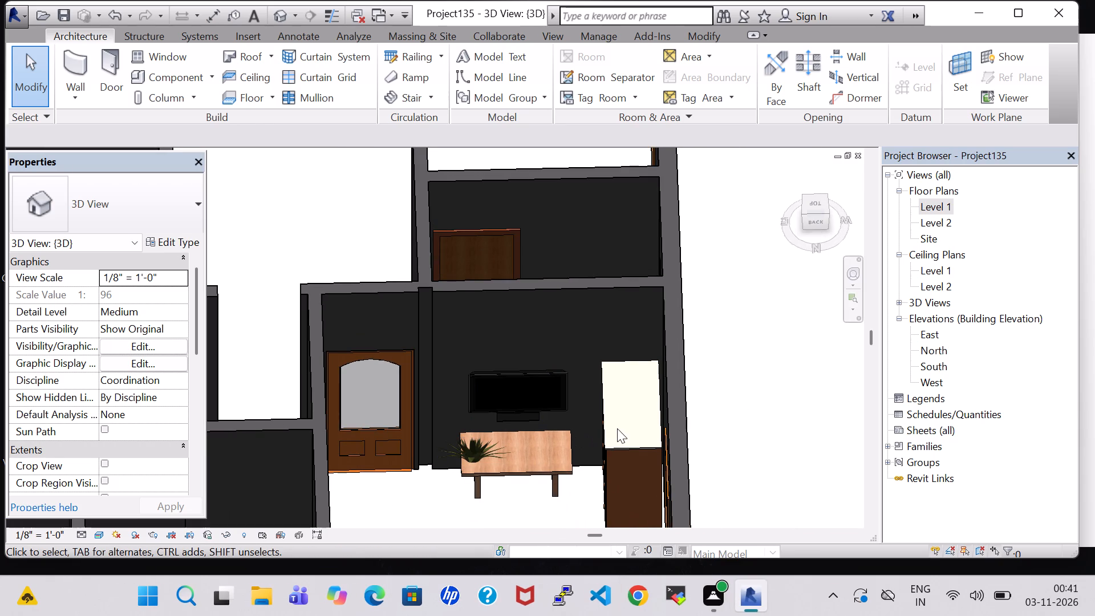
{"action": "scroll", "coordinate": [538, 418], "scroll_direction": "up", "scroll_amount": 2}
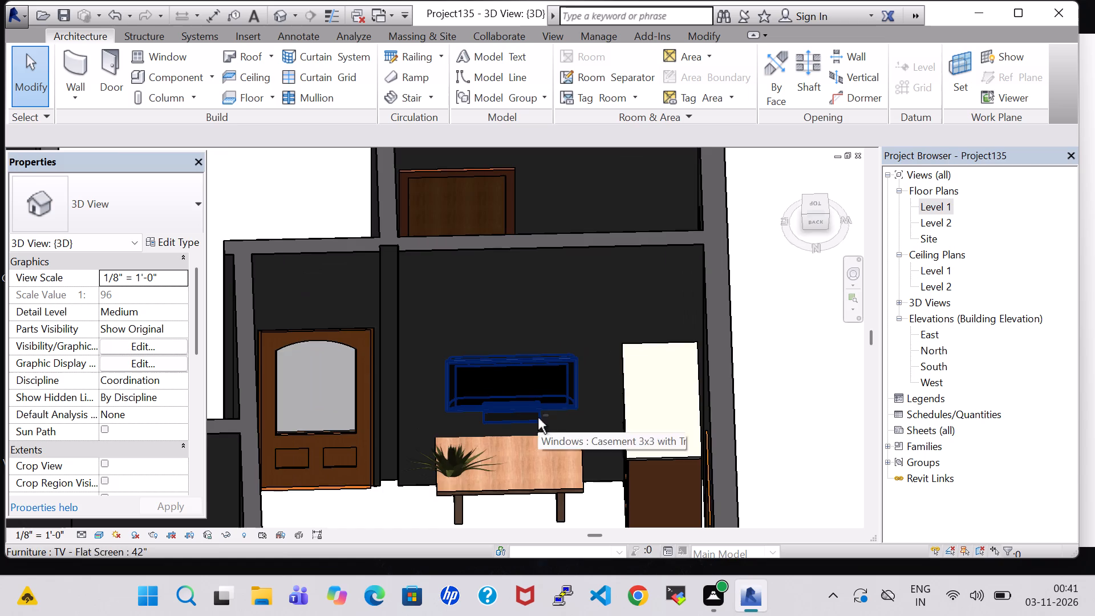
{"action": "middle_click_drag", "start_coordinate": [538, 418], "coordinate": [534, 444], "text": "shift"}
{"action": "middle_click_drag", "start_coordinate": [532, 465], "coordinate": [525, 338]}
{"action": "middle_click_drag", "start_coordinate": [530, 283], "coordinate": [530, 249]}
{"action": "middle_click_drag", "start_coordinate": [498, 282], "coordinate": [493, 353], "text": "shift"}
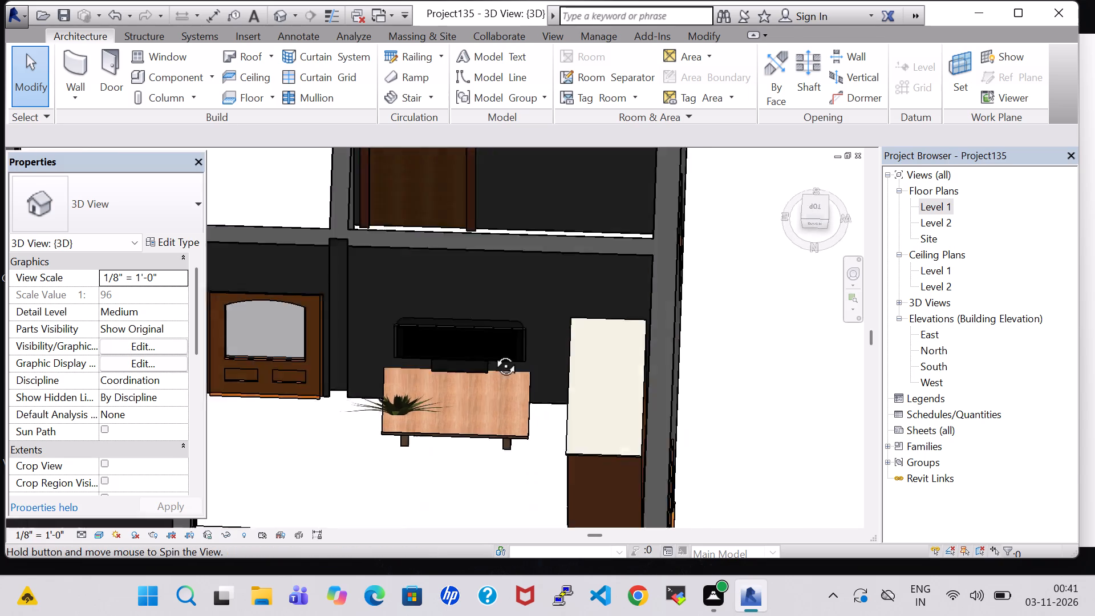
{"action": "middle_click_drag", "start_coordinate": [493, 353], "coordinate": [491, 419], "text": "shift"}
{"action": "middle_click_drag", "start_coordinate": [483, 457], "coordinate": [565, 132]}
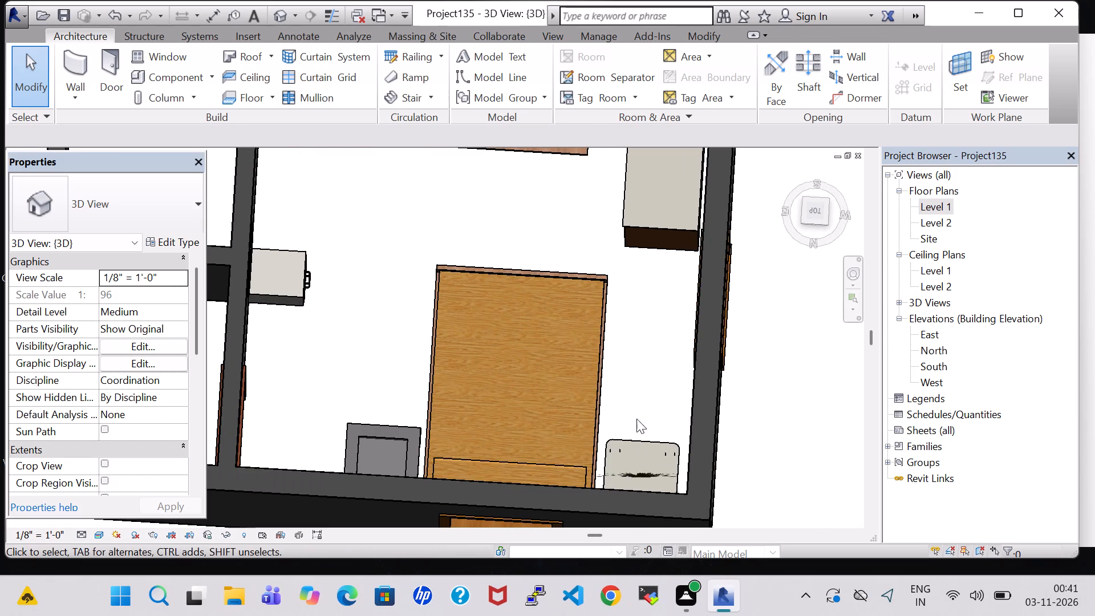
{"action": "scroll", "coordinate": [339, 310], "scroll_direction": "up", "scroll_amount": 1}
{"action": "scroll", "coordinate": [414, 260], "scroll_direction": "down", "scroll_amount": 1}
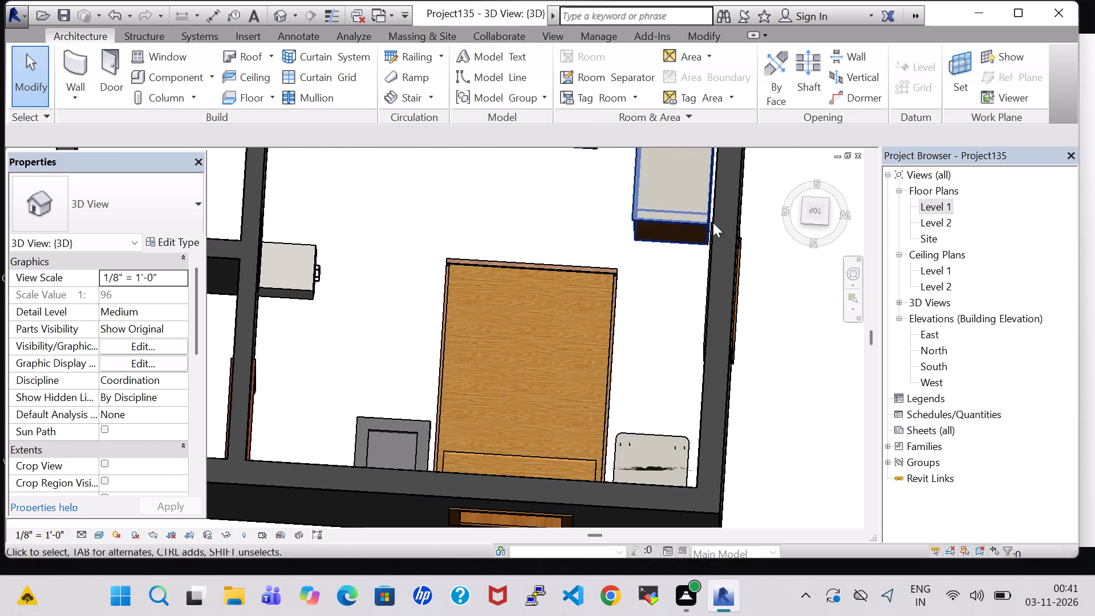
In the Level 1 plan, place a tagged room in the furnished northwest bedroom.
{"action": "double_click", "coordinate": [936, 202]}
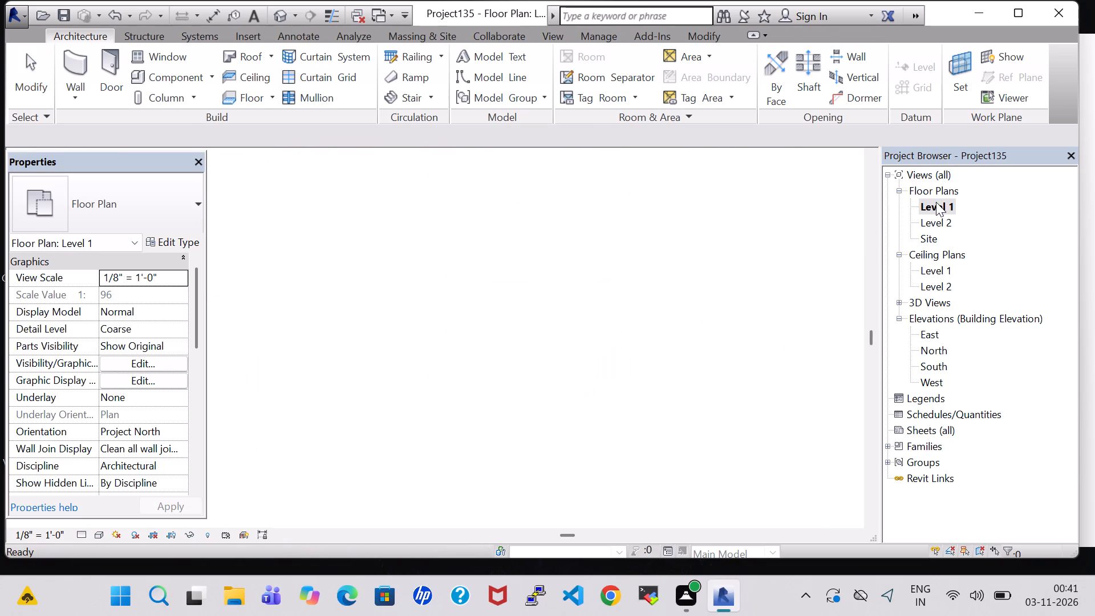
{"action": "scroll", "coordinate": [611, 274], "scroll_direction": "down", "scroll_amount": 9}
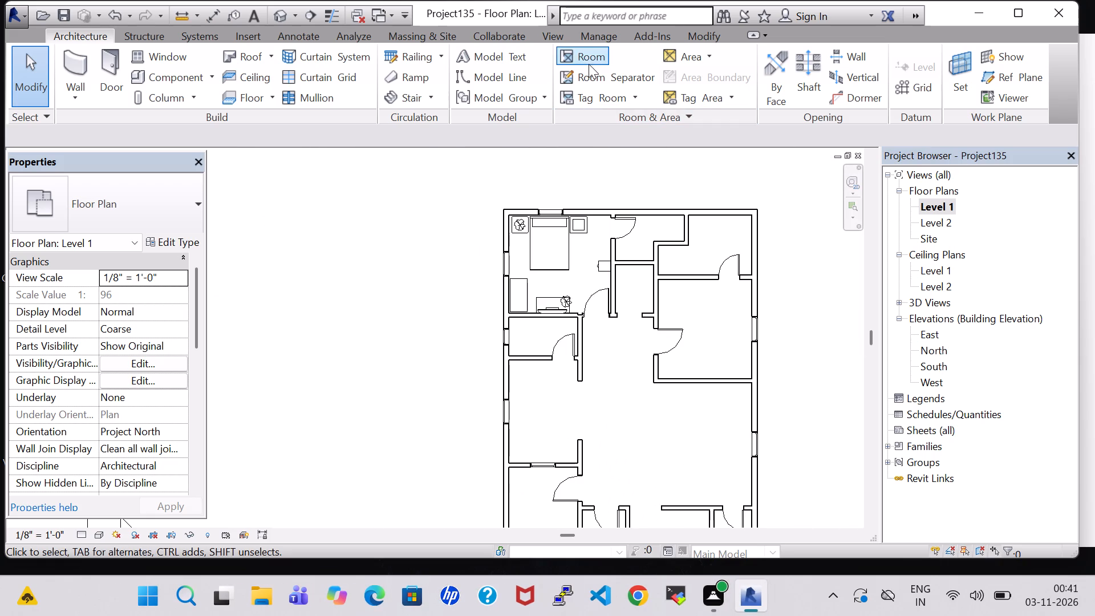
{"action": "left_click", "coordinate": [587, 57]}
{"action": "left_click", "coordinate": [557, 261]}
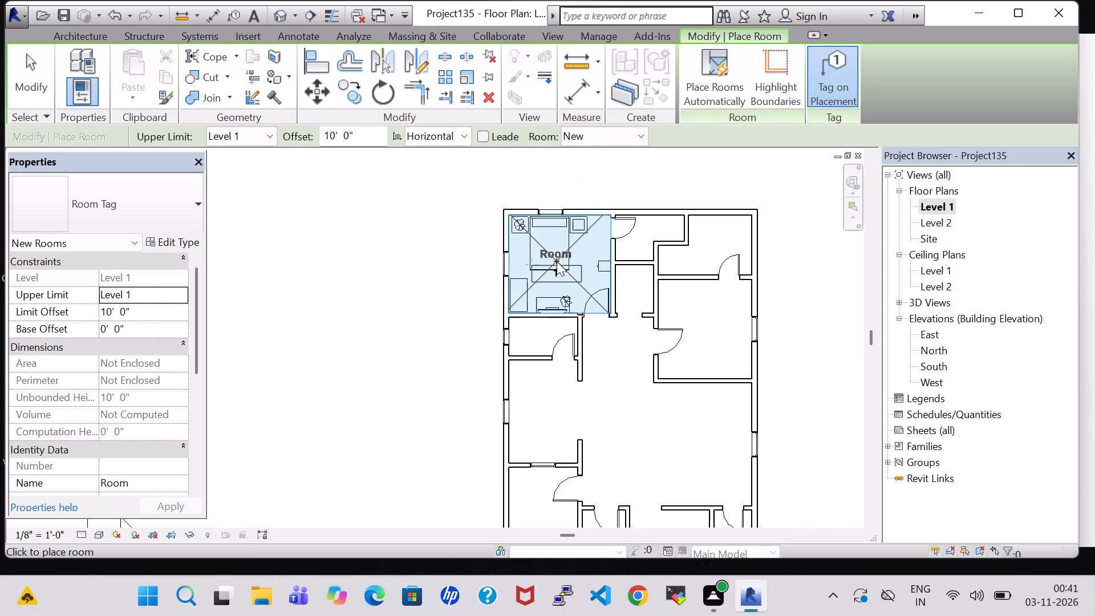
{"action": "key", "text": "Escape"}
{"action": "key", "text": "Escape"}
Turn off Show Room Number in the type properties of the northwest bedroom's room tag.
{"action": "left_click", "coordinate": [555, 248]}
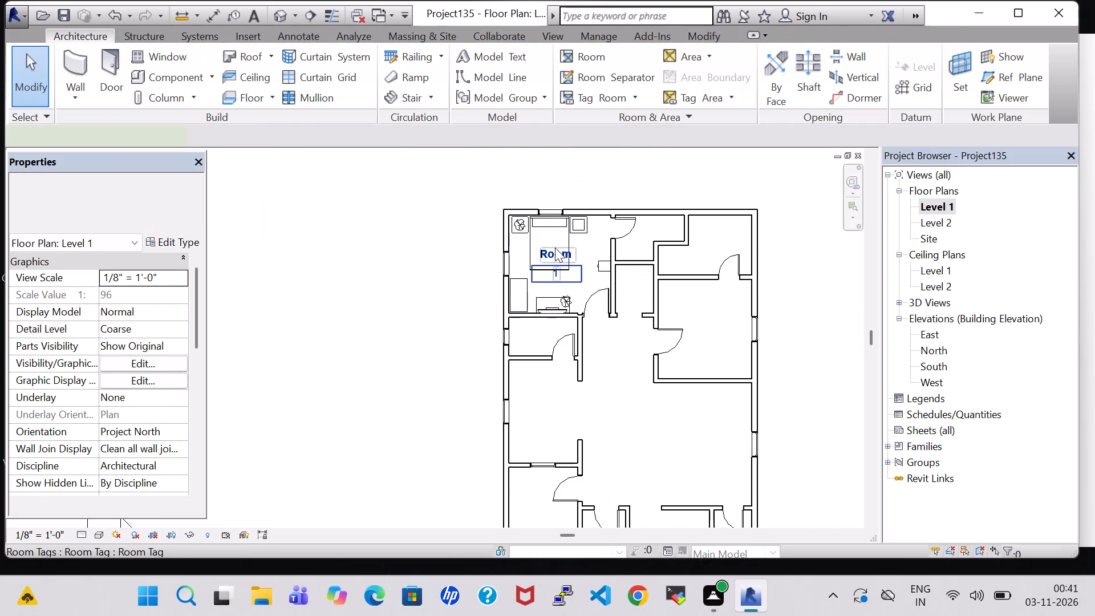
{"action": "left_click", "coordinate": [172, 244]}
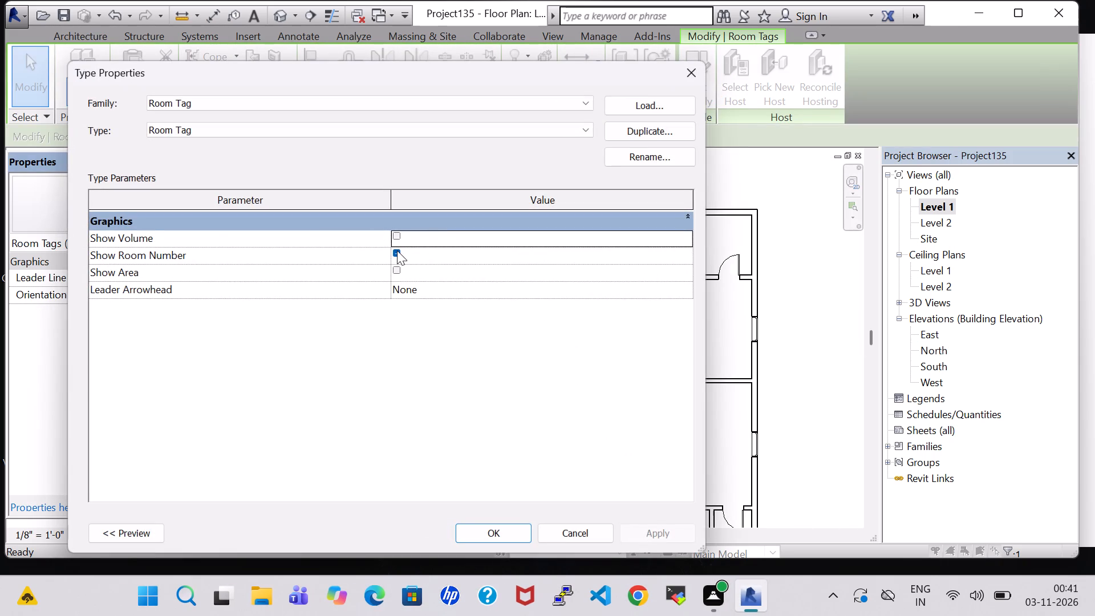
{"action": "left_click", "coordinate": [397, 250]}
{"action": "left_click", "coordinate": [517, 530]}
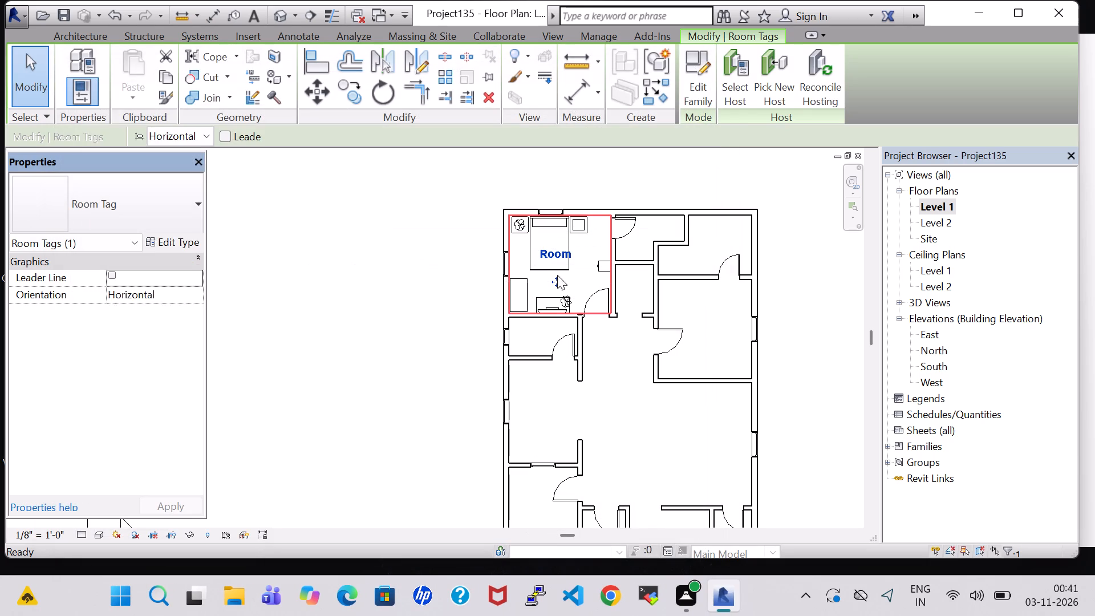
Rename the tagged northwest room BEDROOM and nudge its tag slightly south.
{"action": "double_click", "coordinate": [555, 258]}
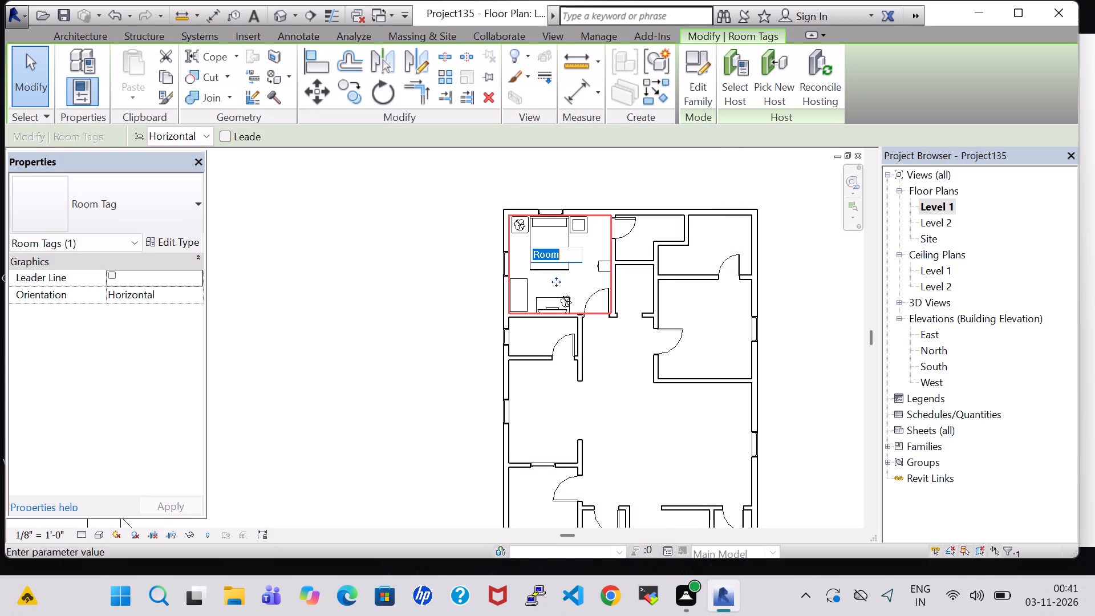
{"action": "key", "text": "BackSpace"}
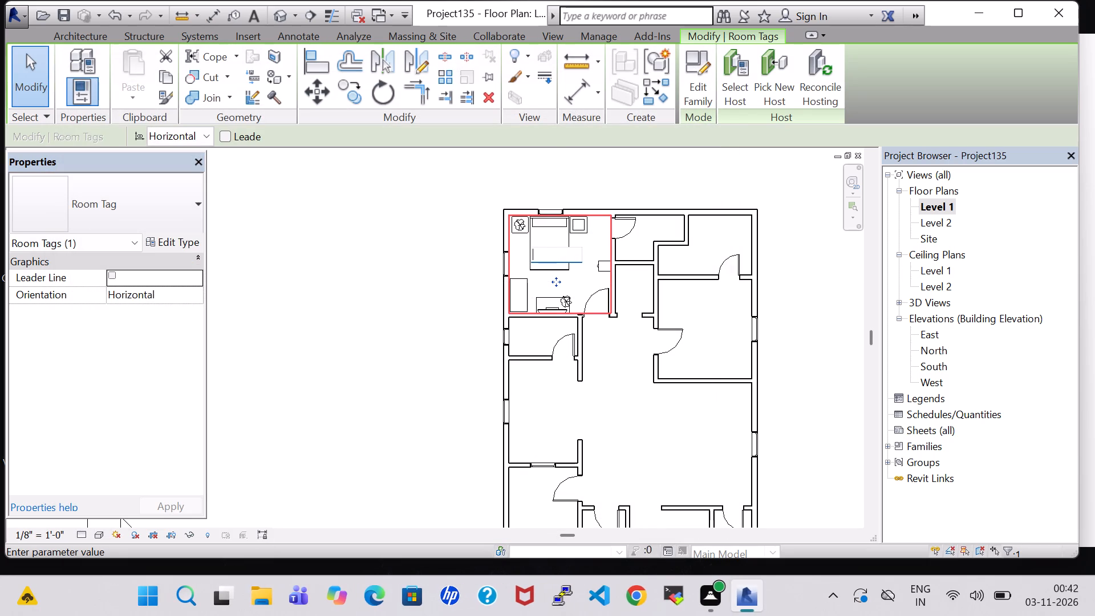
{"action": "type", "text": "BEDROOM"}
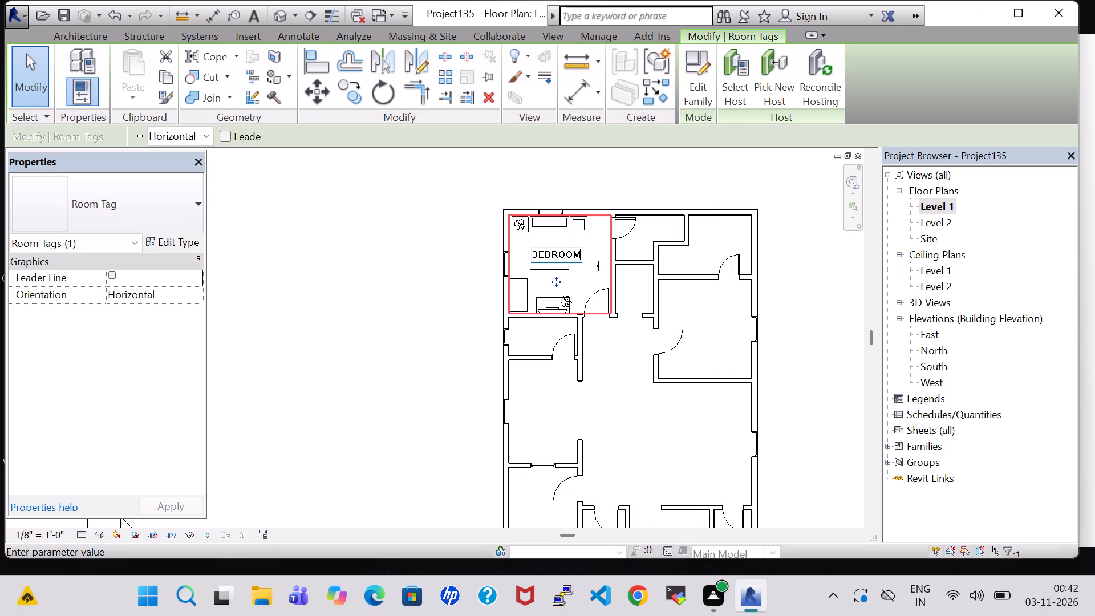
{"action": "key", "text": "Return"}
{"action": "key", "text": "Down"}
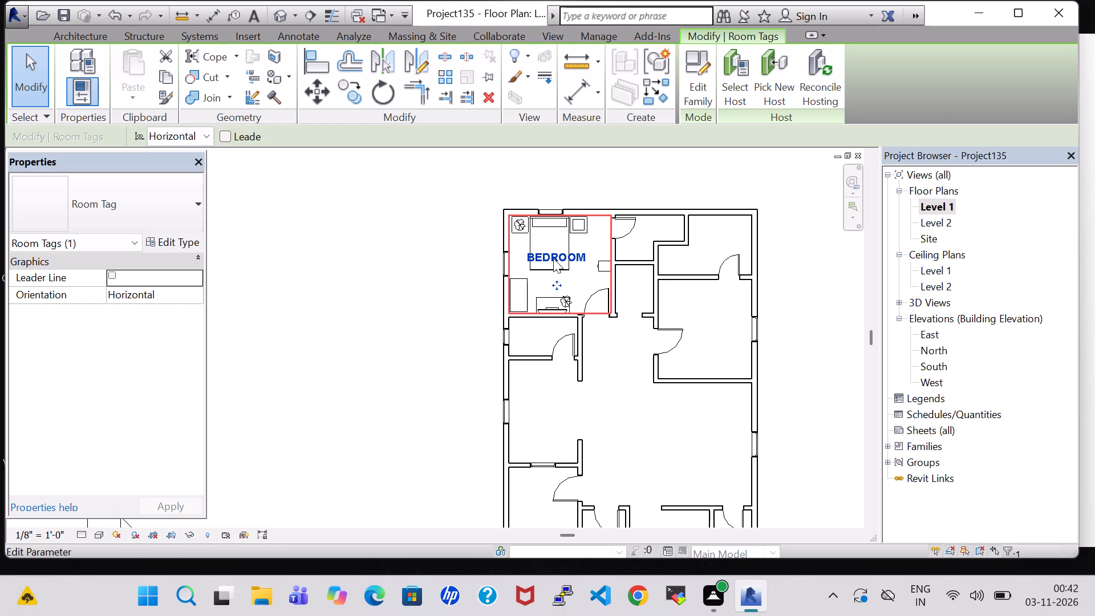
{"action": "key", "text": "Down"}
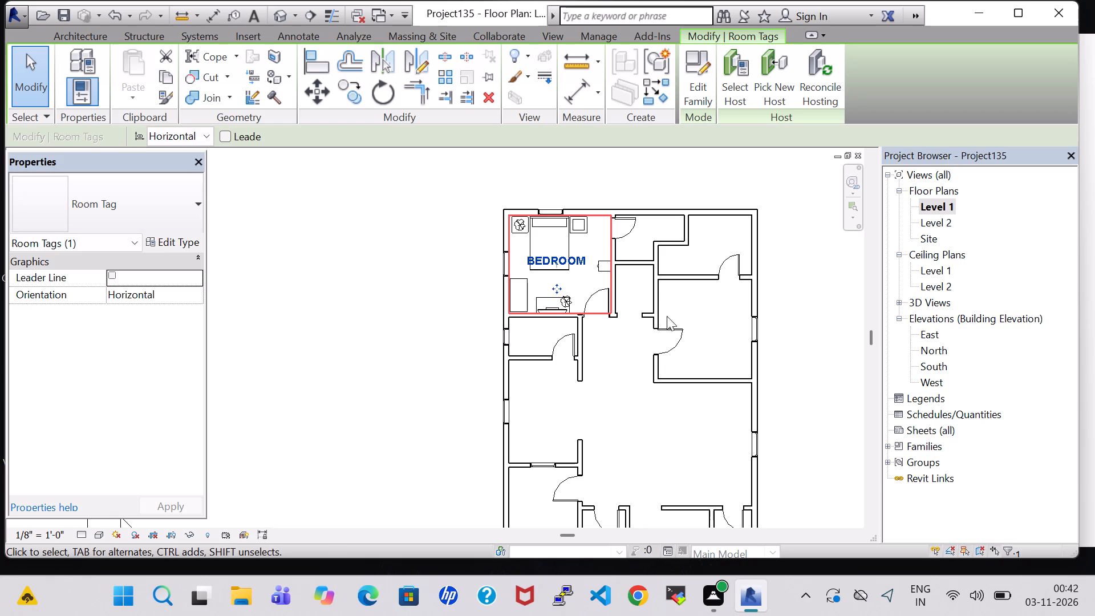
{"action": "left_click", "coordinate": [621, 415]}
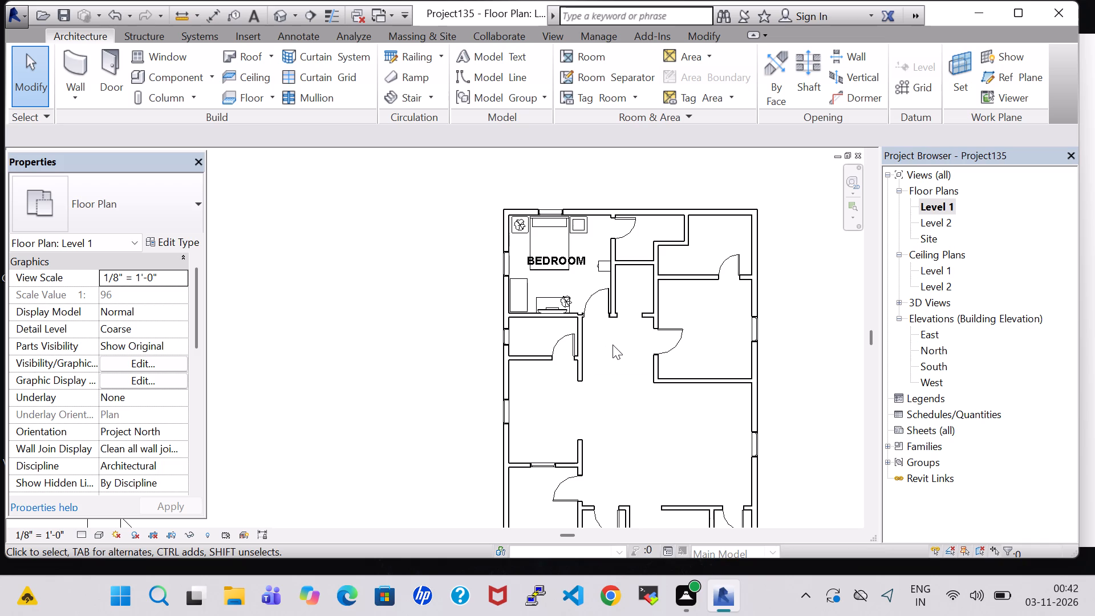
{"action": "left_click", "coordinate": [613, 345]}
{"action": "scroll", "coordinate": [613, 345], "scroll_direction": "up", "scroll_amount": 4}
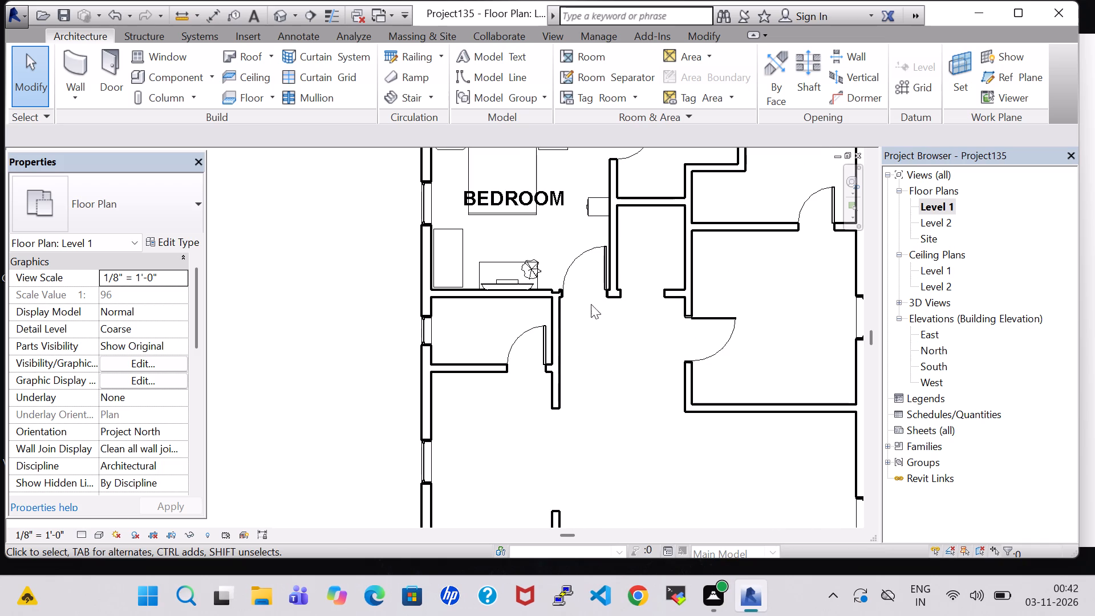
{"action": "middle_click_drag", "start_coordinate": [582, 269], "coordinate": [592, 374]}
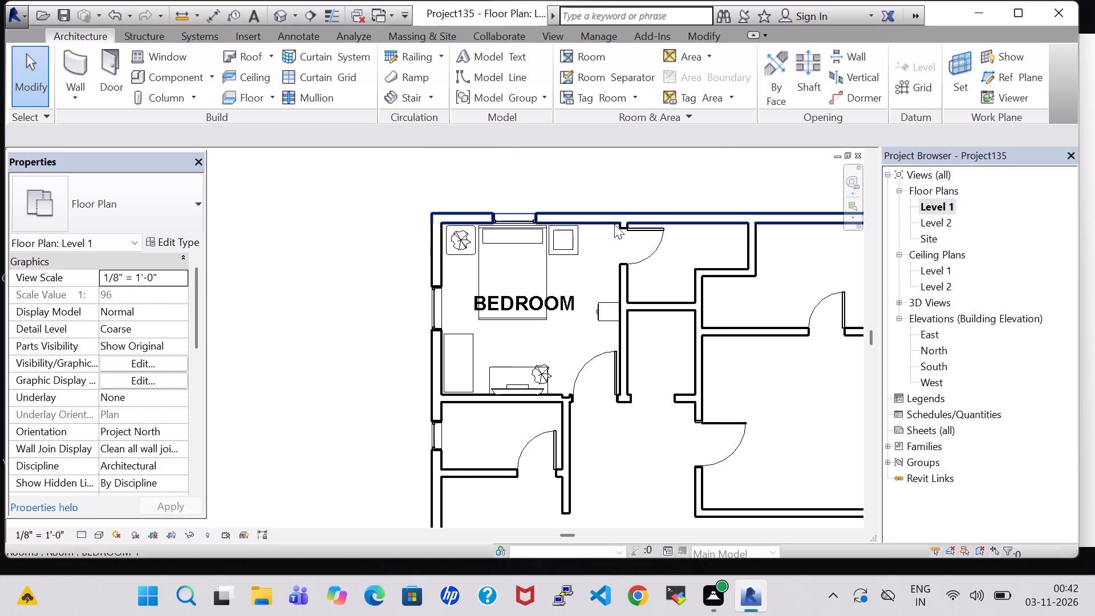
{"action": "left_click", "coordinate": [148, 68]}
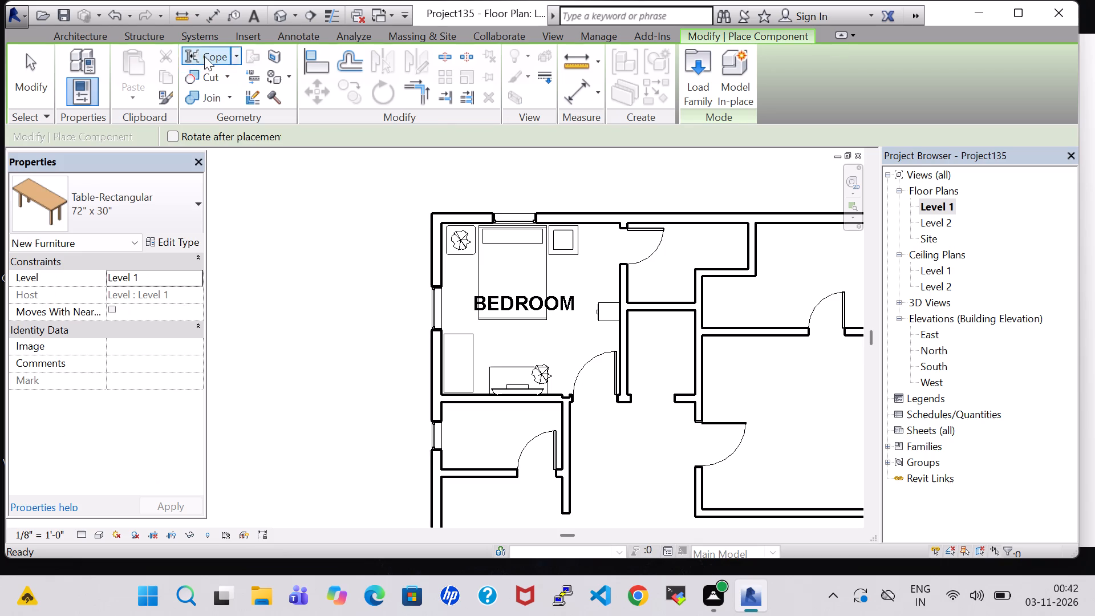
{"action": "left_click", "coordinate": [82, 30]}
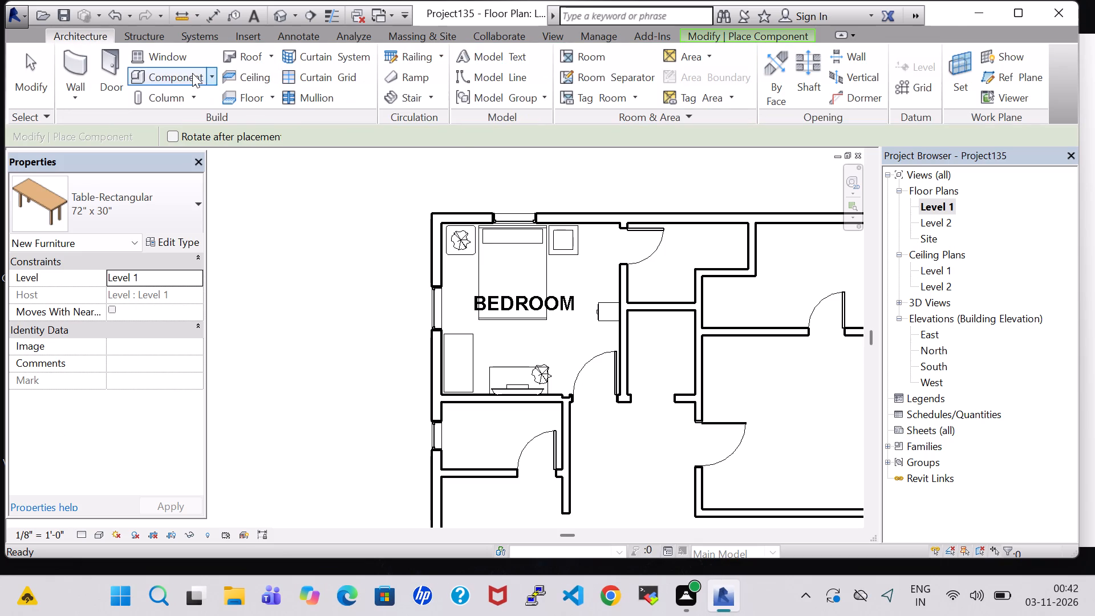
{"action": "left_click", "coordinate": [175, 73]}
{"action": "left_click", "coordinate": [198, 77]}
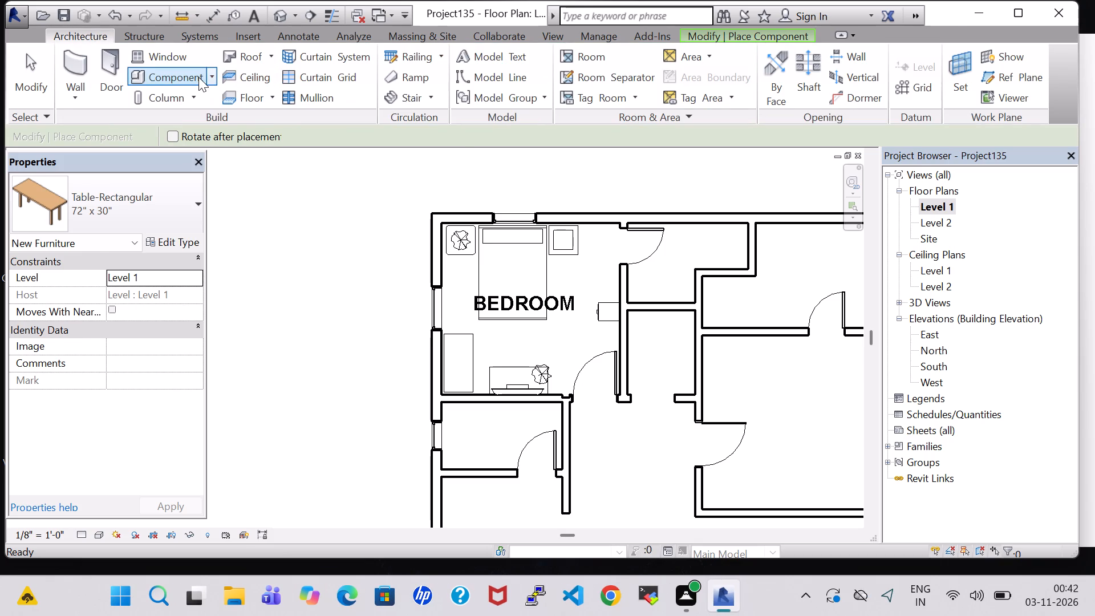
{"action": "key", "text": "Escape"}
Load the Sink Vanity-Square family from the US Imperial library's Plumbing > Architectural > Fixtures > Sinks folder.
{"action": "left_click", "coordinate": [186, 77]}
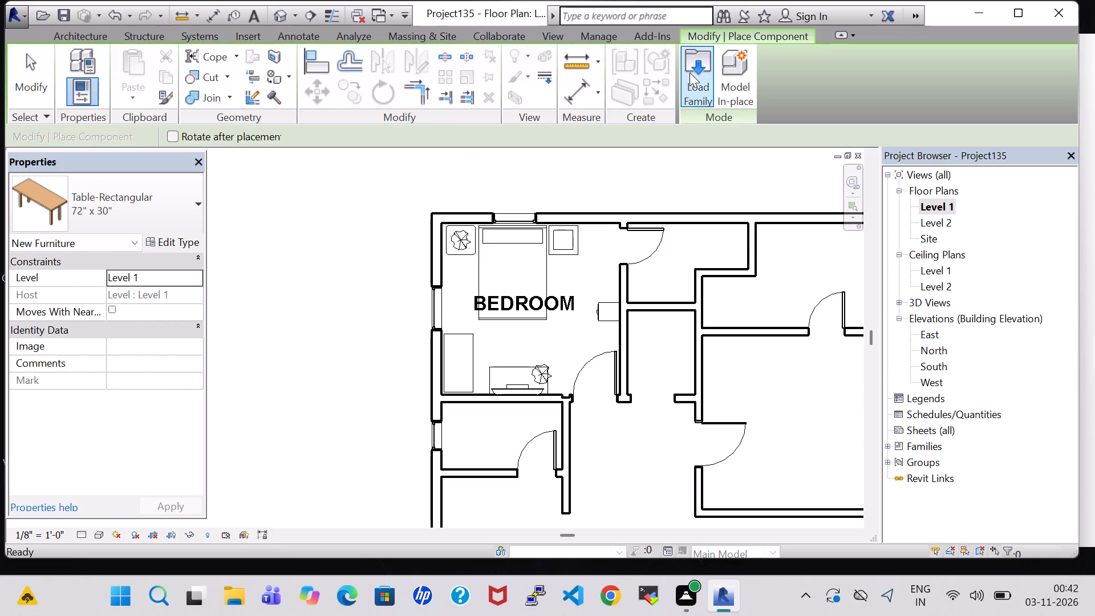
{"action": "left_click", "coordinate": [690, 72]}
{"action": "left_click", "coordinate": [628, 394]}
{"action": "key", "text": "p"}
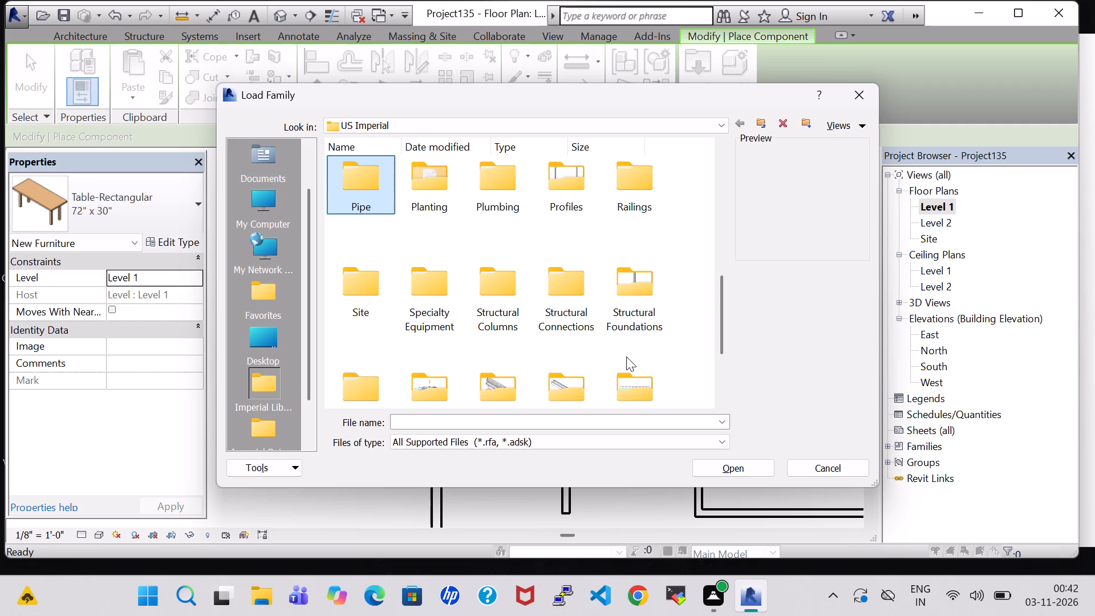
{"action": "double_click", "coordinate": [501, 191]}
{"action": "double_click", "coordinate": [355, 184]}
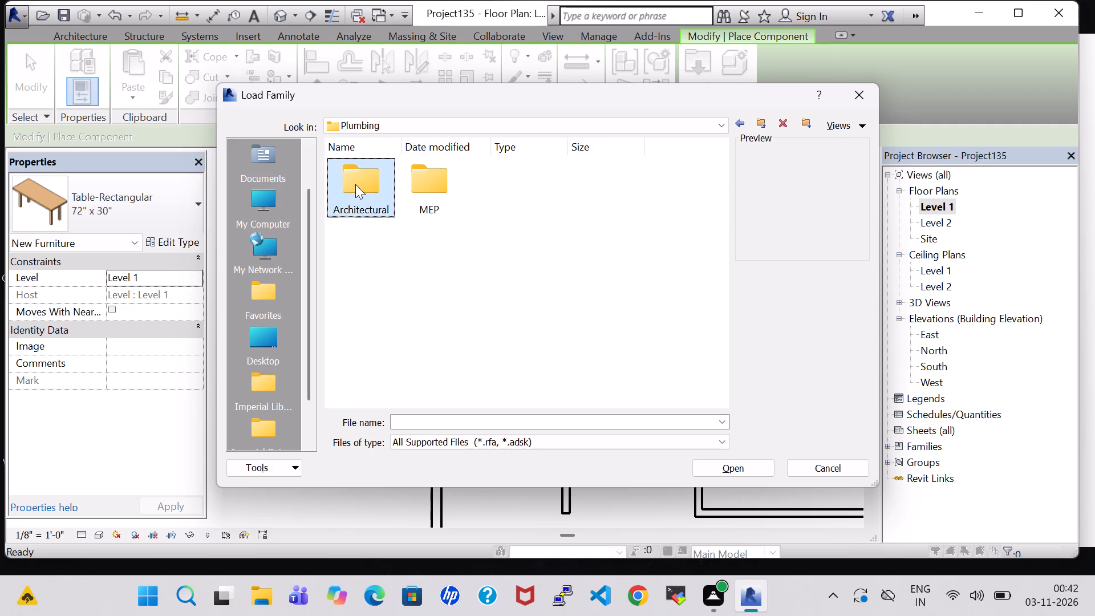
{"action": "double_click", "coordinate": [432, 191]}
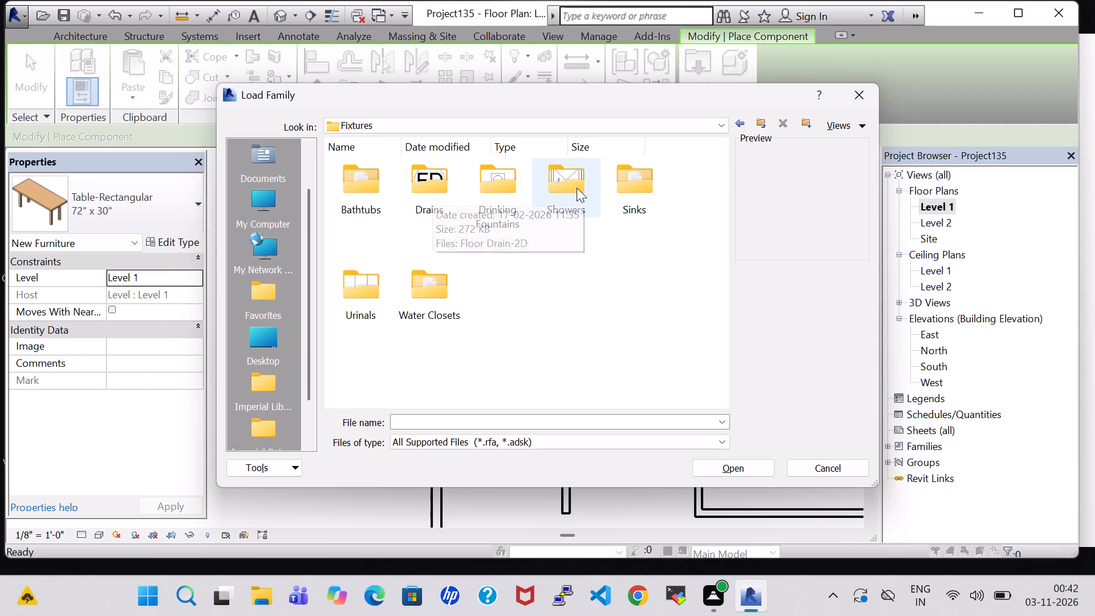
{"action": "double_click", "coordinate": [657, 188]}
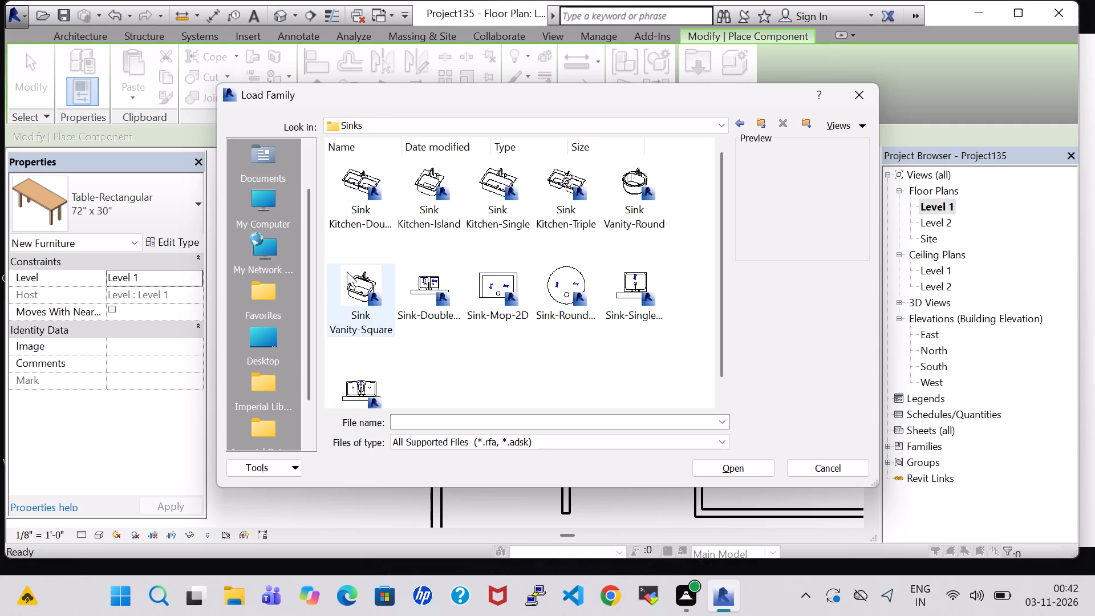
{"action": "left_click", "coordinate": [352, 287]}
{"action": "left_click", "coordinate": [735, 473]}
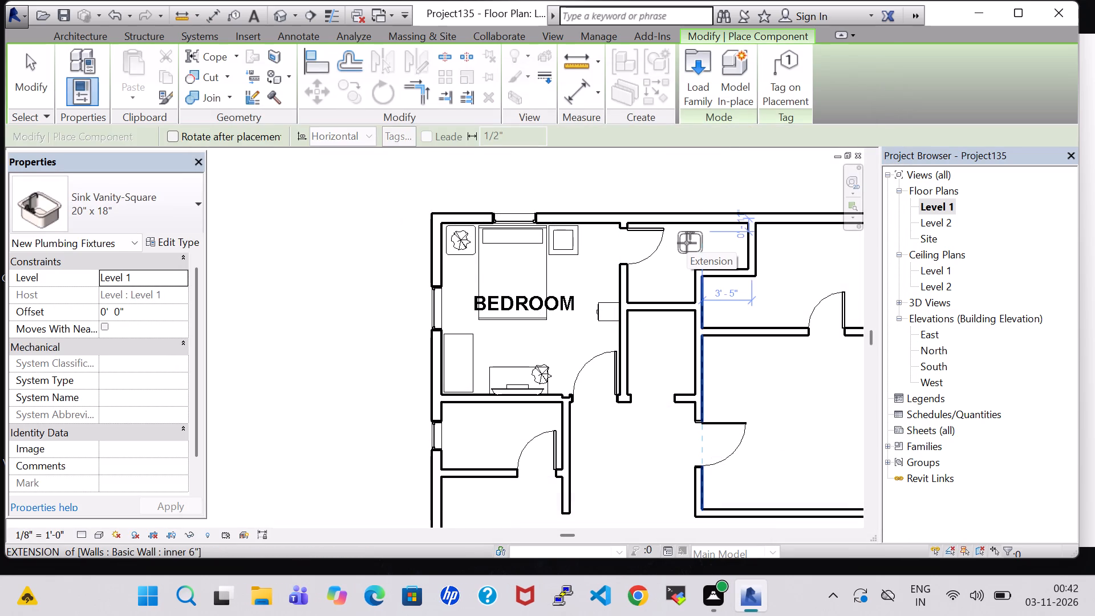
Place the 20" x 18" vanity sink against the north wall of the bathroom adjoining the bedroom, just east of its door.
{"action": "scroll", "coordinate": [674, 243], "scroll_direction": "up", "scroll_amount": 8}
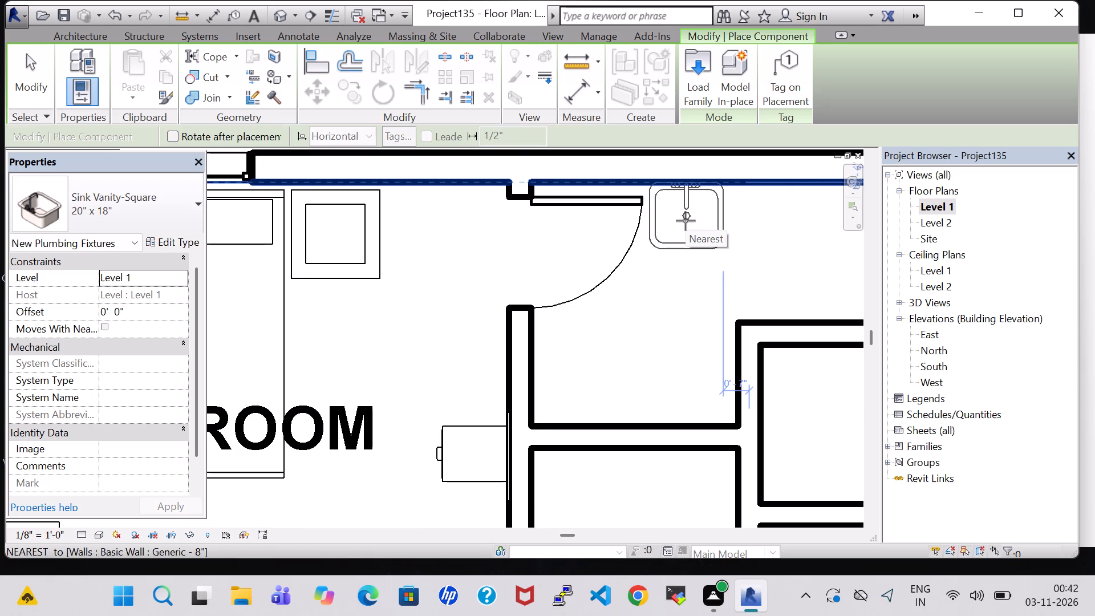
{"action": "left_click", "coordinate": [686, 221]}
{"action": "key", "text": "Escape"}
{"action": "key", "text": "Escape"}
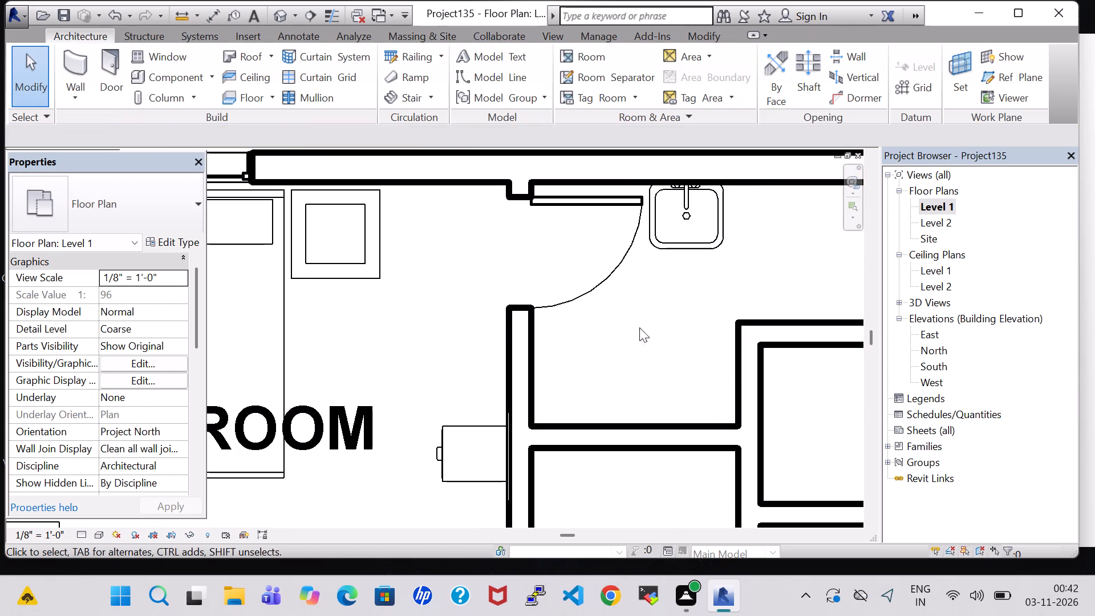
Load the Tub-Free Standing-3D family from the US Imperial library's Plumbing > Architectural > Fixtures > Bathtubs folder.
{"action": "double_click", "coordinate": [161, 83]}
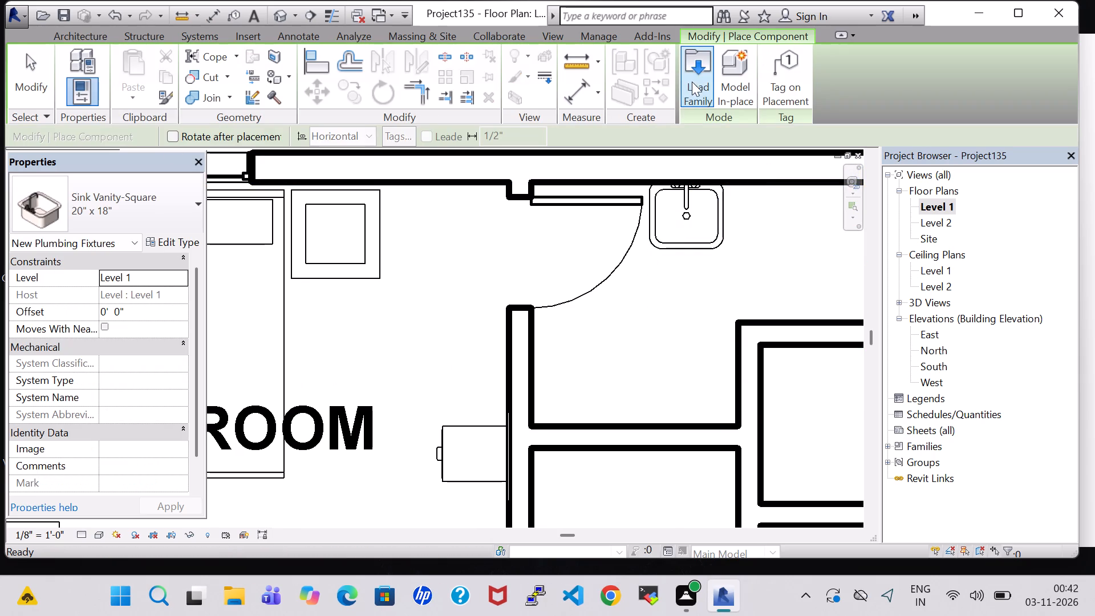
{"action": "left_click", "coordinate": [692, 82]}
{"action": "double_click", "coordinate": [621, 376]}
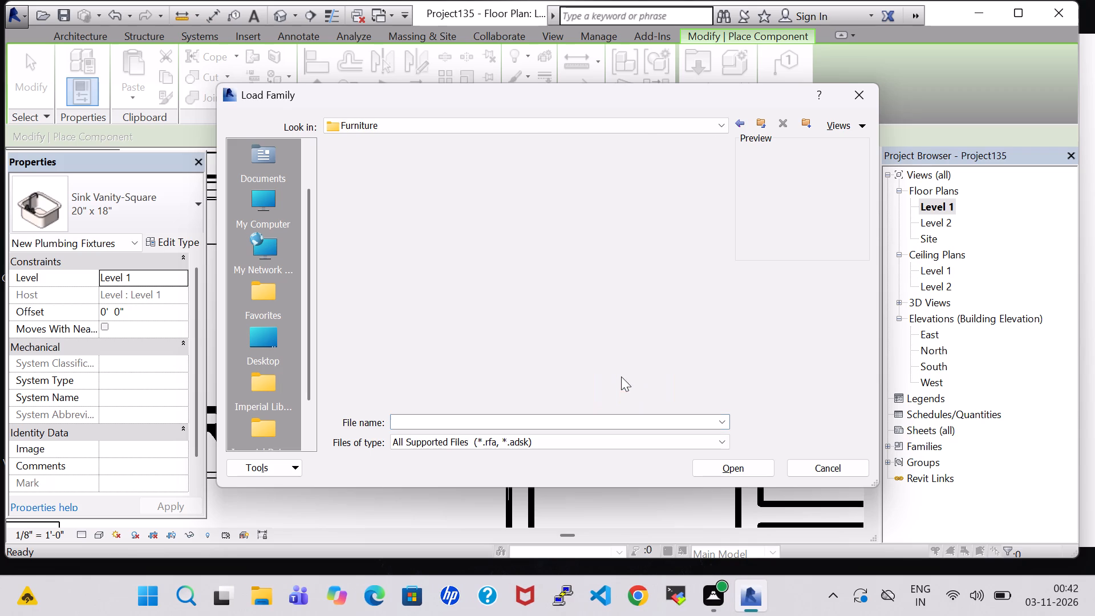
{"action": "key", "text": "p"}
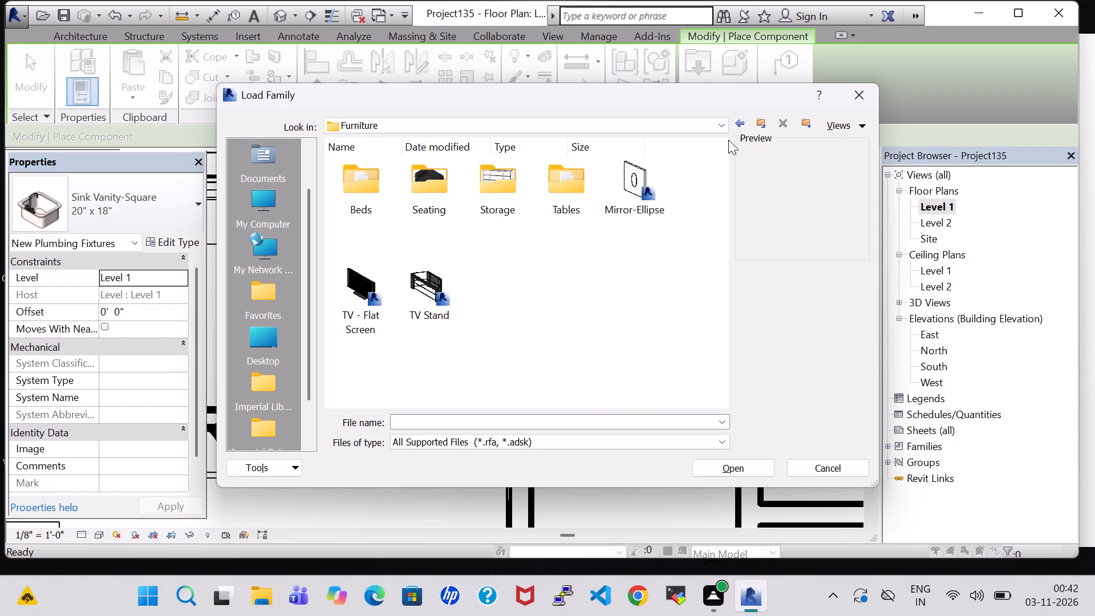
{"action": "left_click", "coordinate": [737, 125]}
{"action": "left_click", "coordinate": [559, 291]}
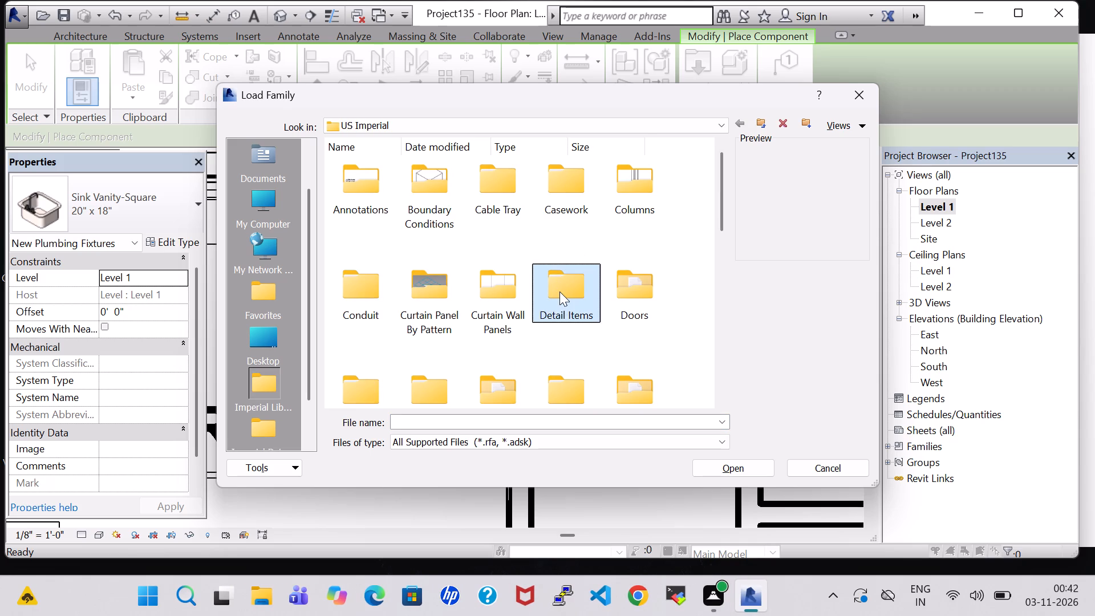
{"action": "key", "text": "p"}
{"action": "double_click", "coordinate": [493, 188]}
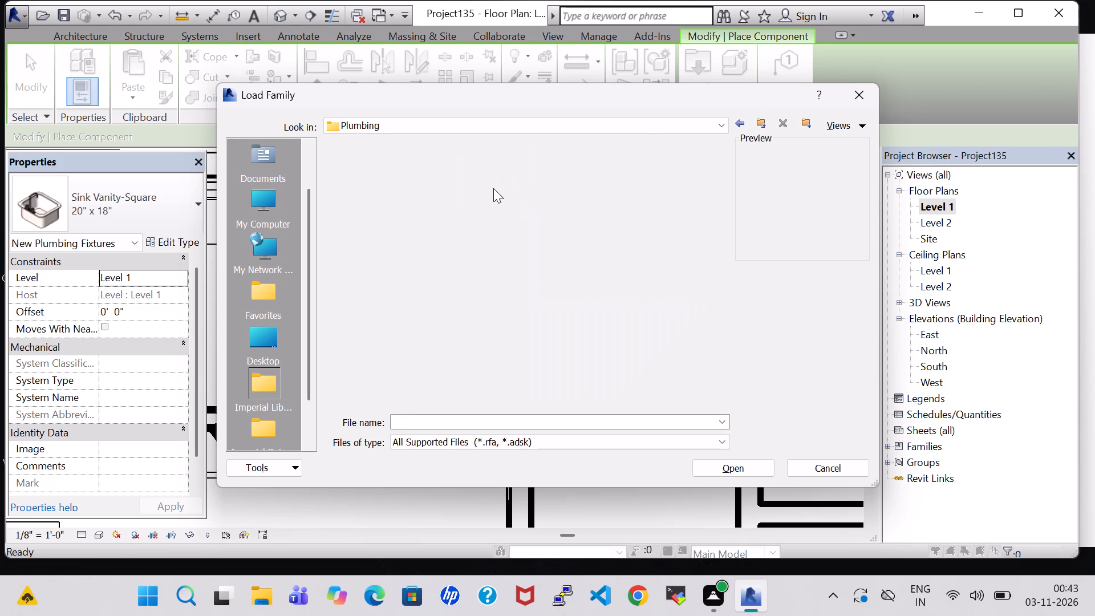
{"action": "triple_click", "coordinate": [360, 196]}
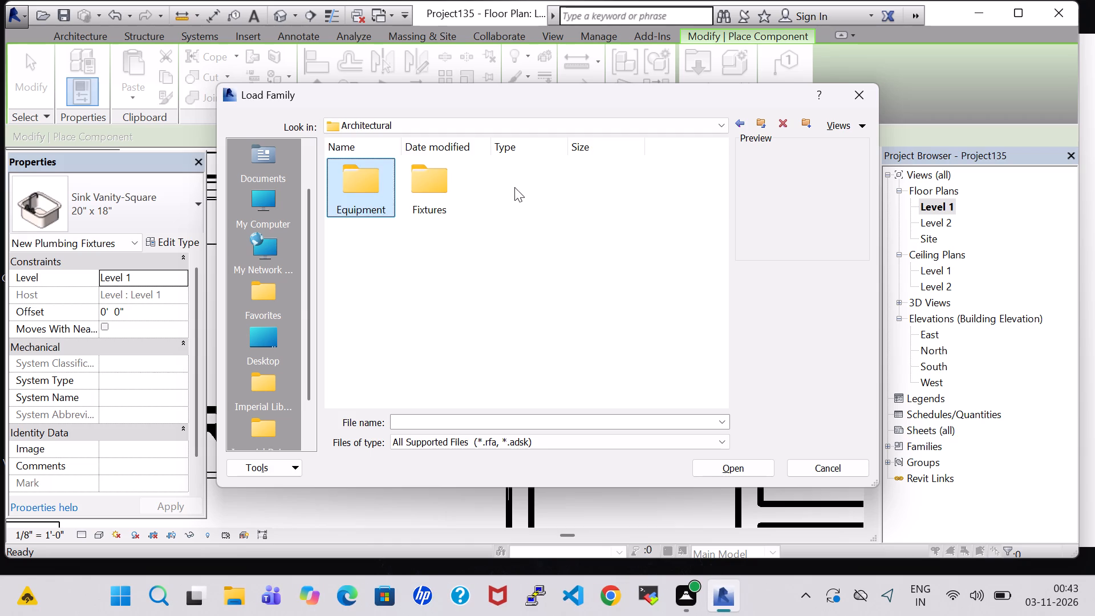
{"action": "double_click", "coordinate": [433, 183]}
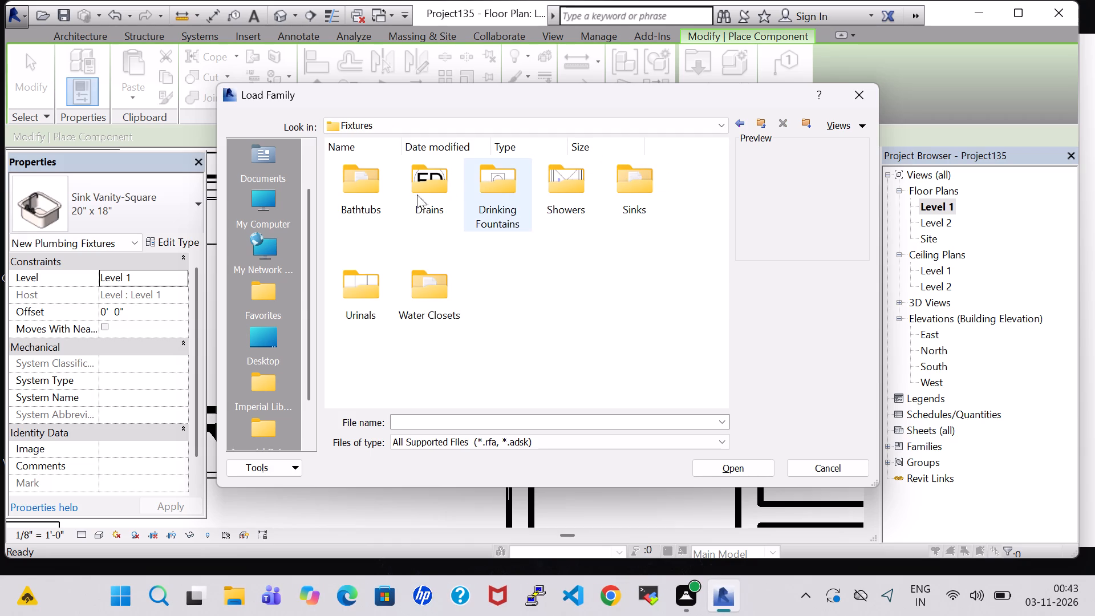
{"action": "double_click", "coordinate": [373, 194]}
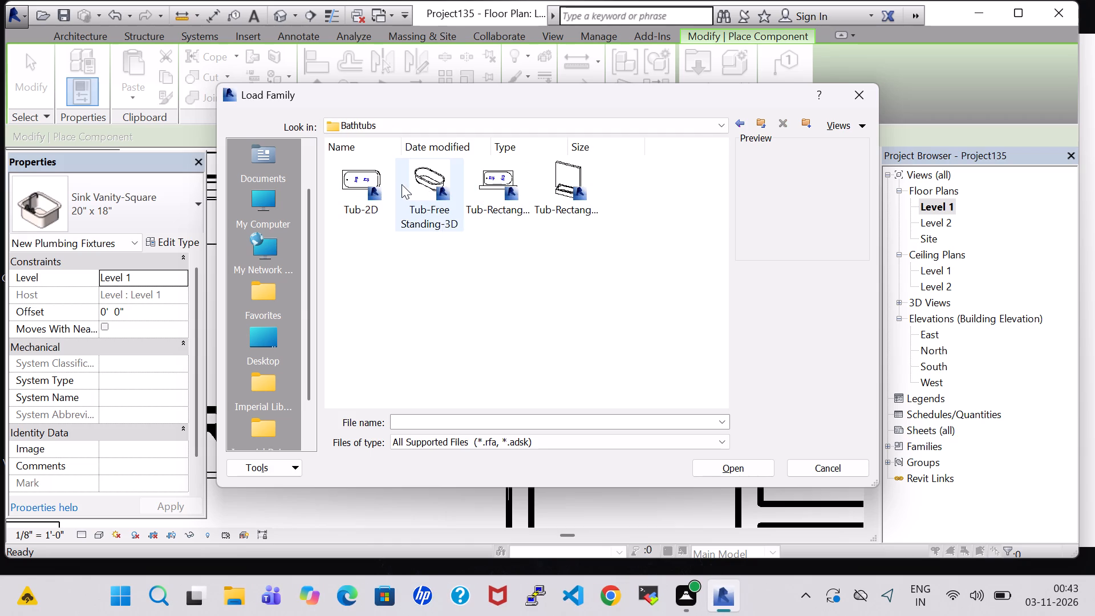
{"action": "left_click", "coordinate": [422, 197]}
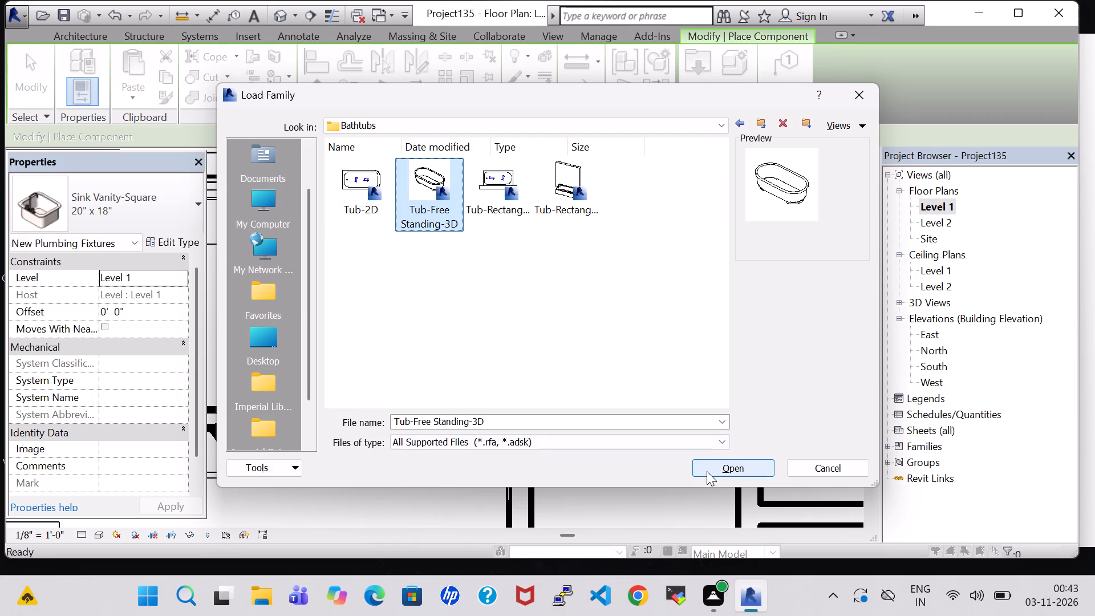
{"action": "left_click", "coordinate": [707, 471]}
Place the 30" x 60" freestanding tub lengthwise east-west in the bathroom's east alcove, beside the sink.
{"action": "key", "text": "space"}
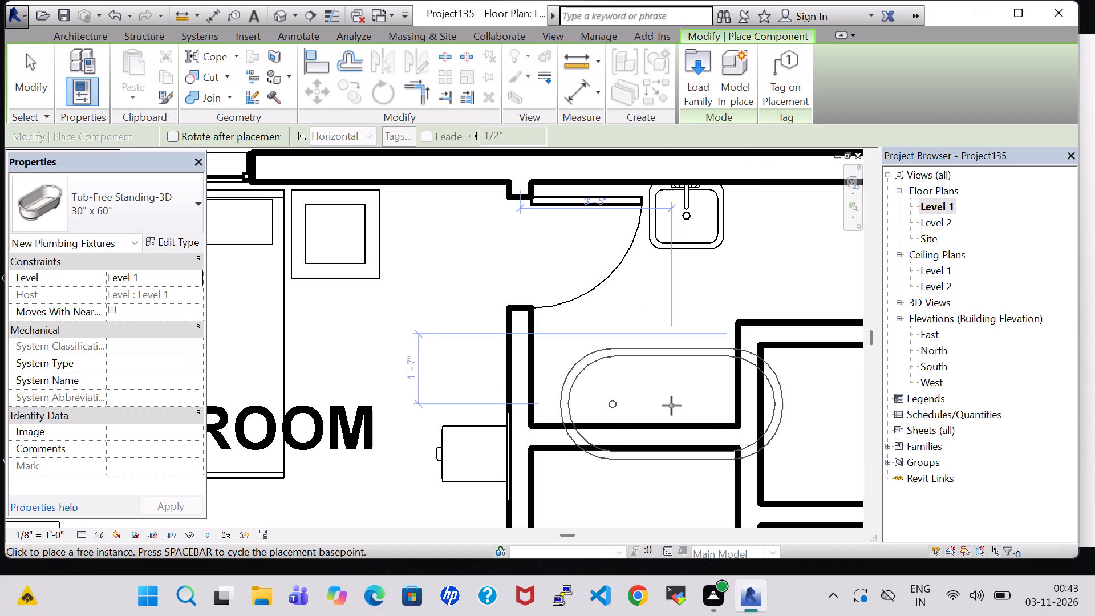
{"action": "scroll", "coordinate": [664, 383], "scroll_direction": "down", "scroll_amount": 4}
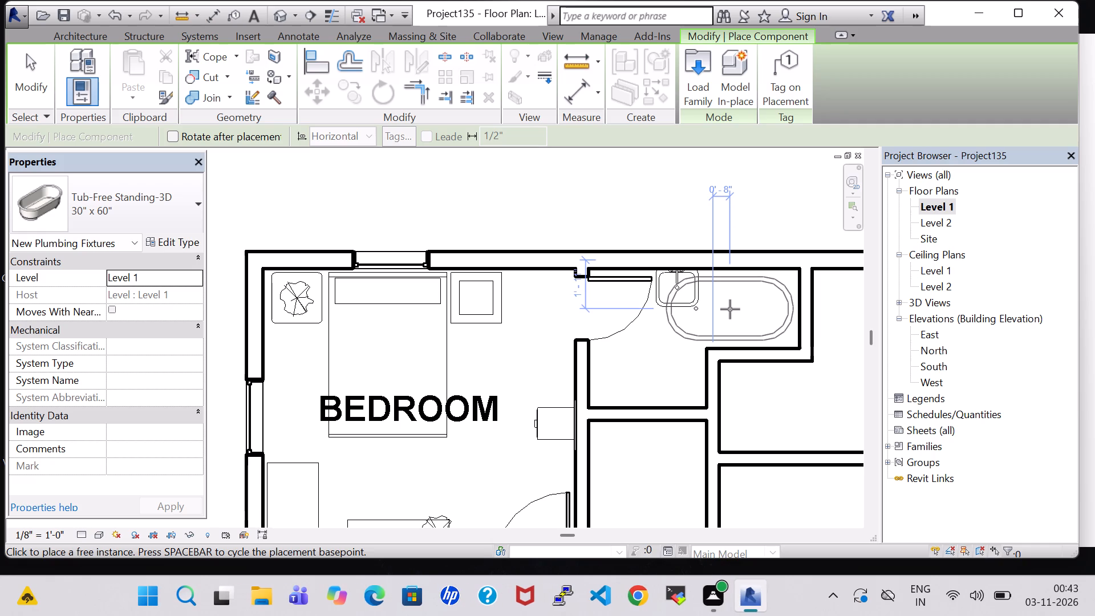
{"action": "left_click", "coordinate": [730, 309]}
{"action": "key", "text": "Escape"}
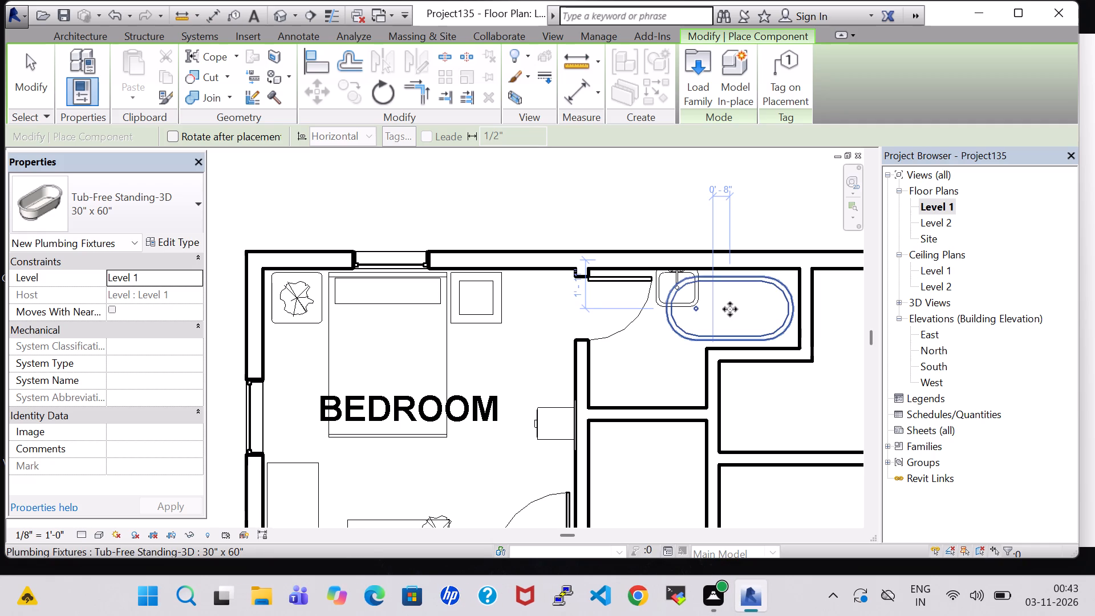
{"action": "key", "text": "Escape"}
Rotate the freestanding tub 180 degrees in the bathroom alcove so its drain is at the east end.
{"action": "left_click", "coordinate": [728, 337]}
{"action": "key", "text": "space"}
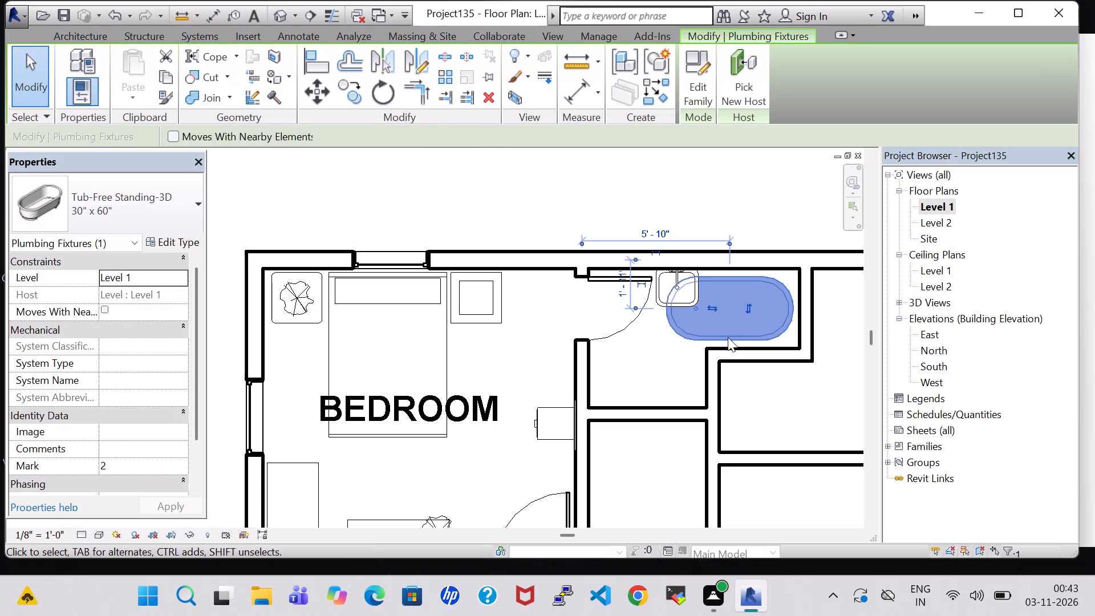
{"action": "key", "text": "space"}
{"action": "left_click", "coordinate": [647, 352]}
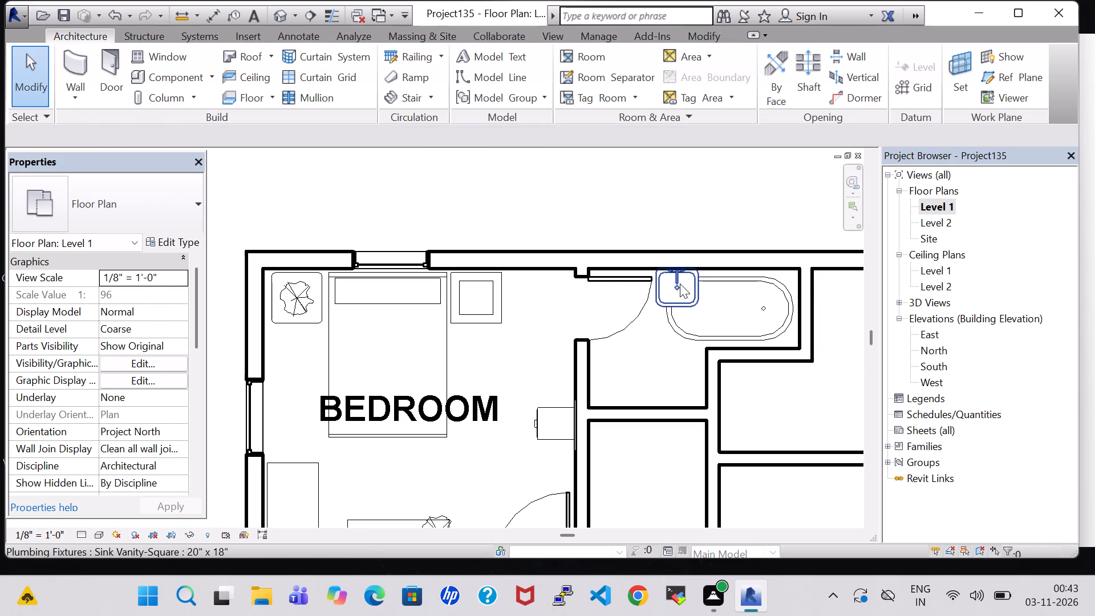
Create a similar 20" x 18" vanity sink and place it against the bathroom's west wall, south of the door.
{"action": "left_click", "coordinate": [664, 279]}
{"action": "right_click", "coordinate": [664, 279]}
{"action": "left_click", "coordinate": [703, 299]}
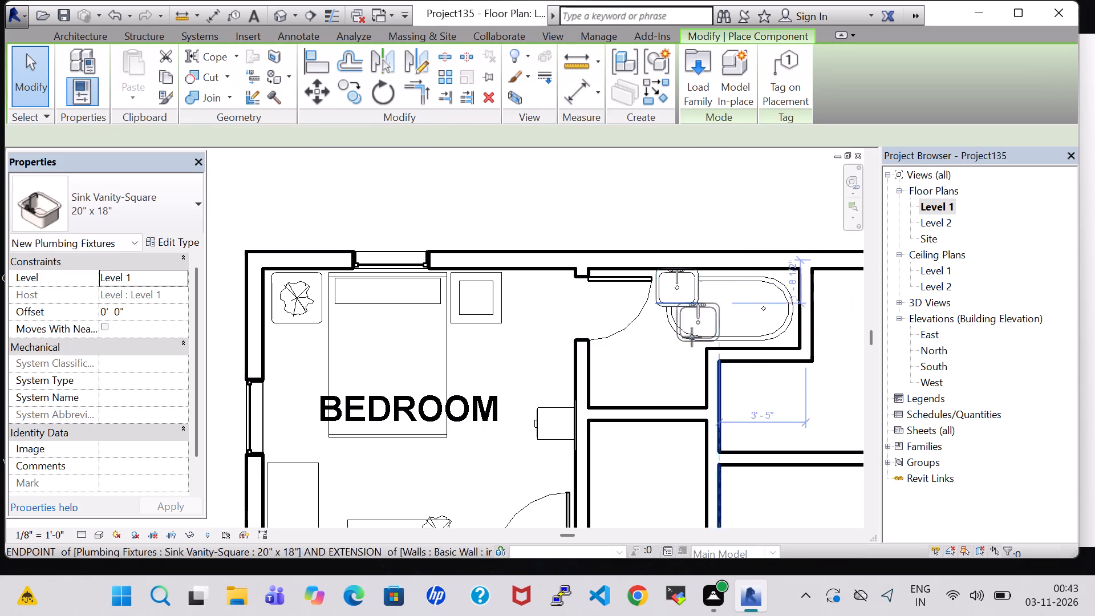
{"action": "key", "text": "space"}
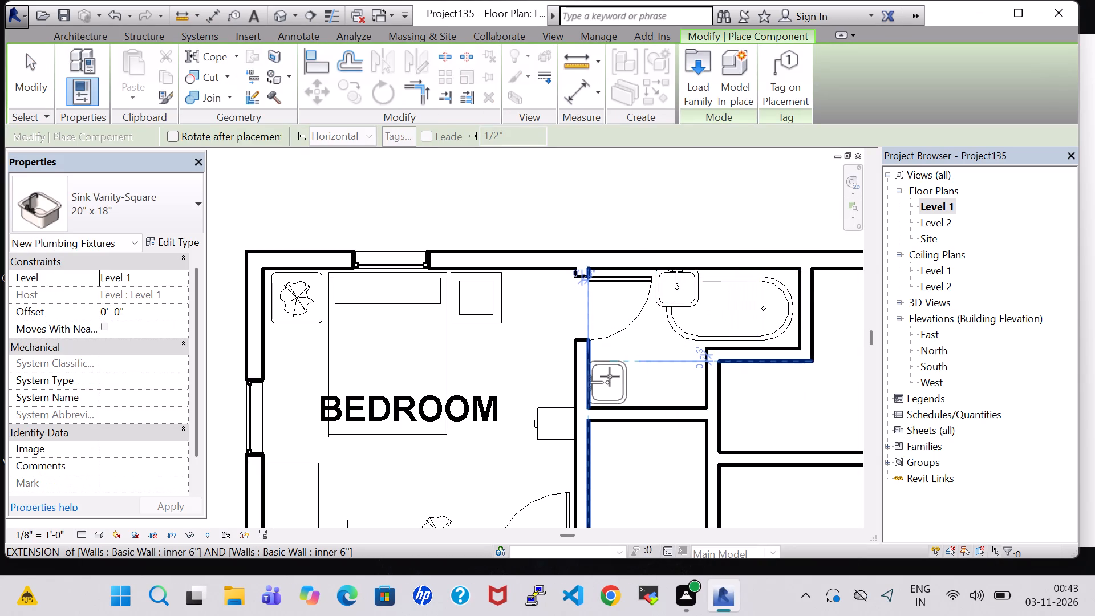
{"action": "left_click", "coordinate": [610, 371]}
{"action": "key", "text": "Escape"}
{"action": "key", "text": "Escape"}
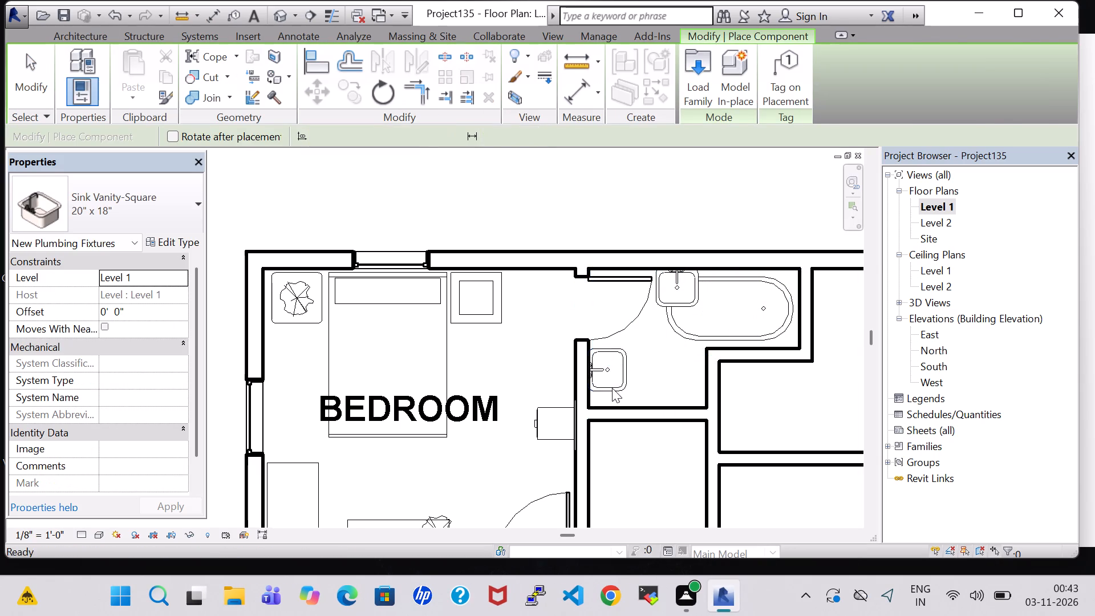
Load the Toilet-Domestic-3D family from the US Imperial library's Plumbing > Architectural > Fixtures > Water Closets folder.
{"action": "left_click", "coordinate": [176, 79]}
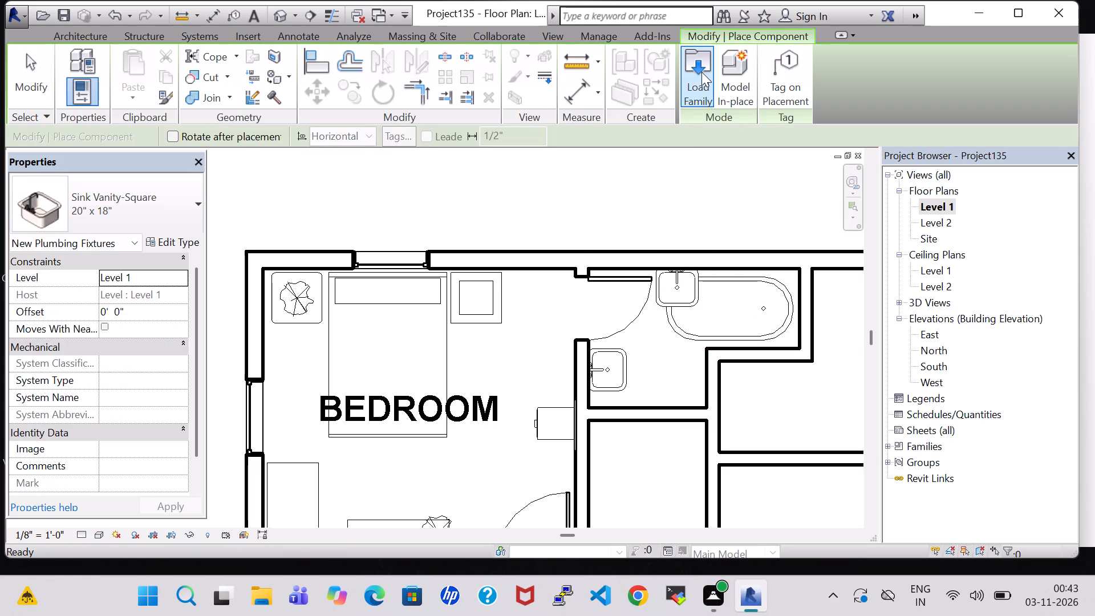
{"action": "double_click", "coordinate": [705, 72]}
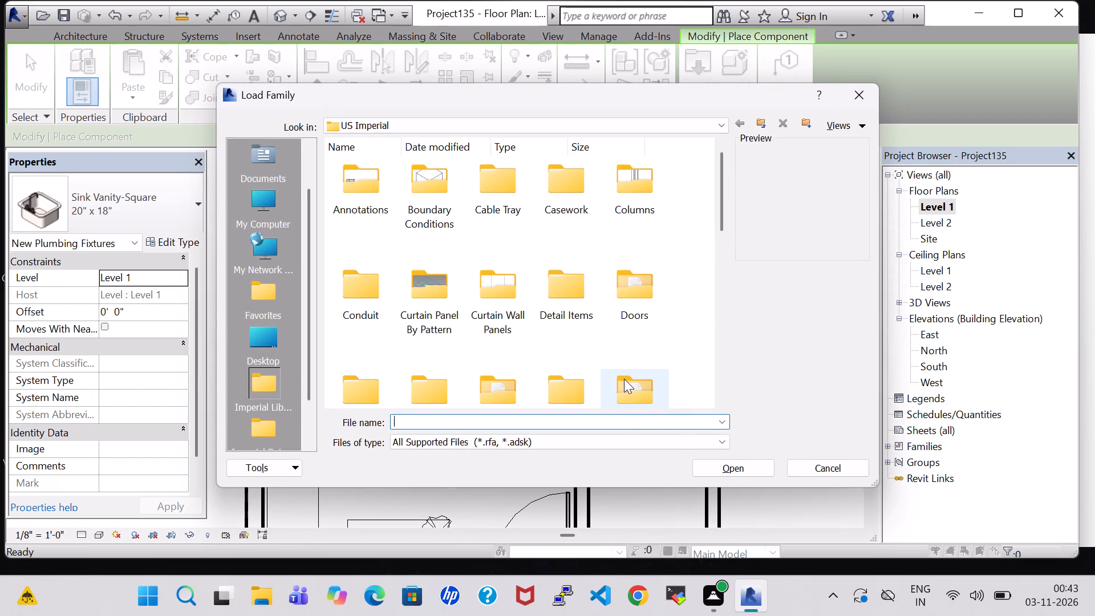
{"action": "left_click", "coordinate": [624, 379]}
{"action": "key", "text": "p"}
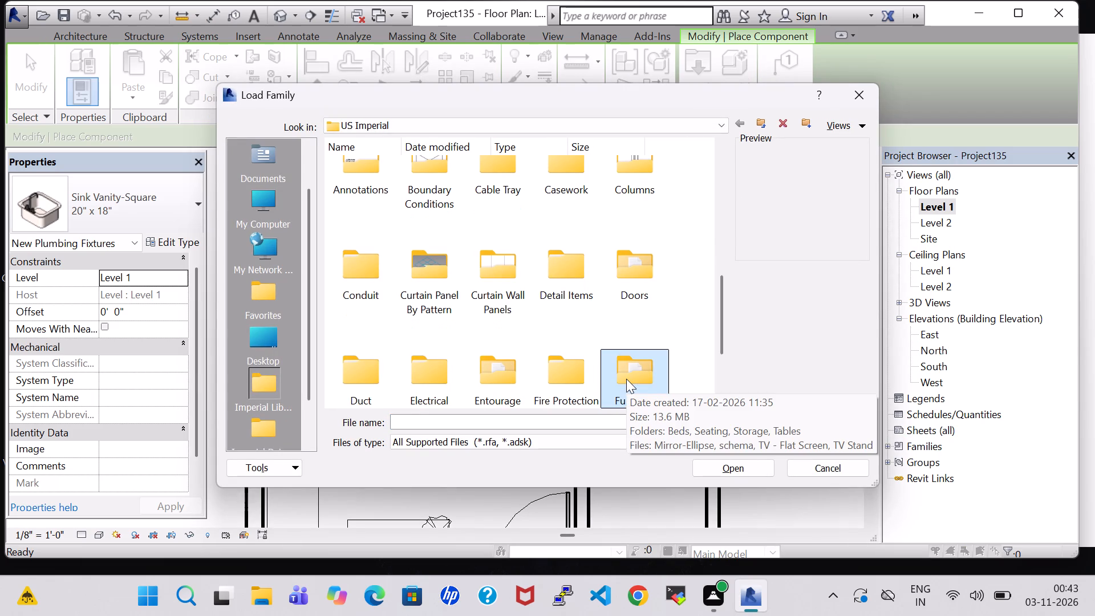
{"action": "double_click", "coordinate": [500, 182]}
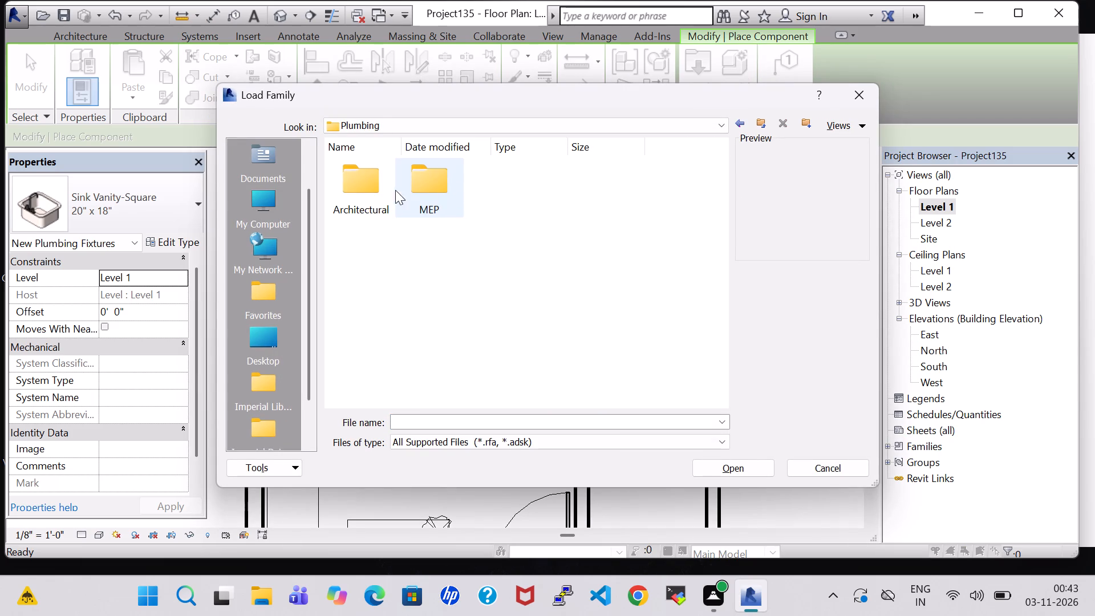
{"action": "double_click", "coordinate": [370, 194]}
{"action": "triple_click", "coordinate": [420, 183]}
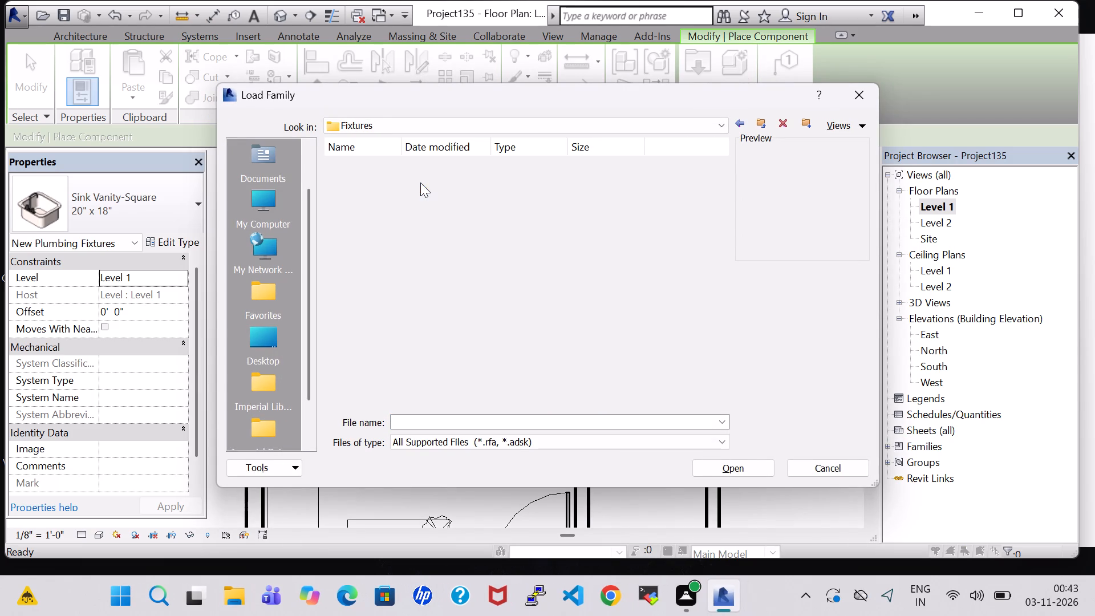
{"action": "left_click", "coordinate": [463, 297]}
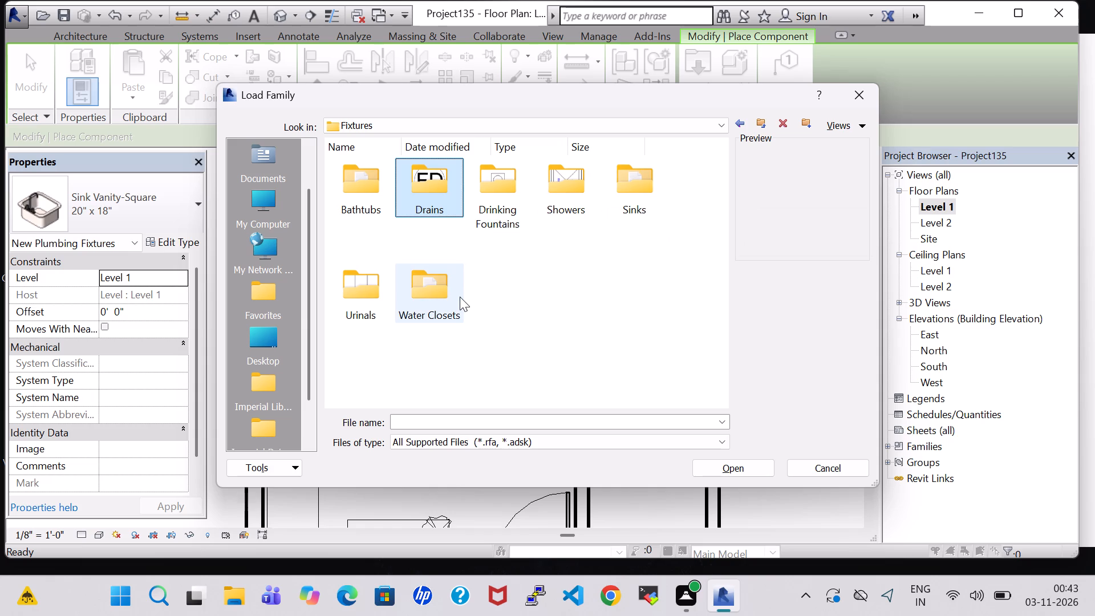
{"action": "left_click", "coordinate": [460, 297]}
{"action": "double_click", "coordinate": [415, 294]}
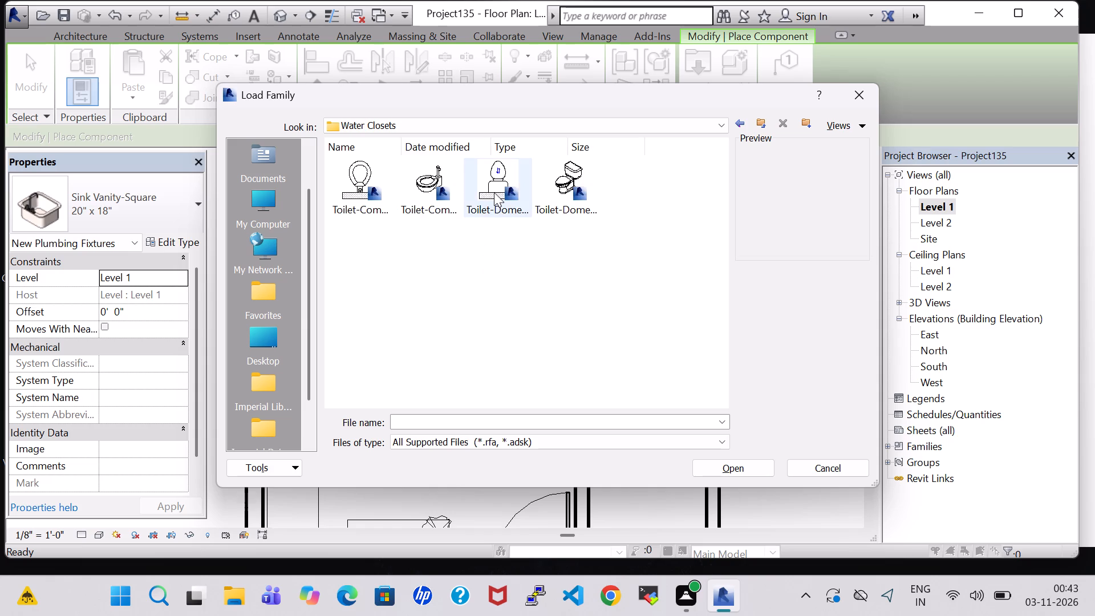
{"action": "left_click", "coordinate": [559, 189]}
{"action": "double_click", "coordinate": [731, 468]}
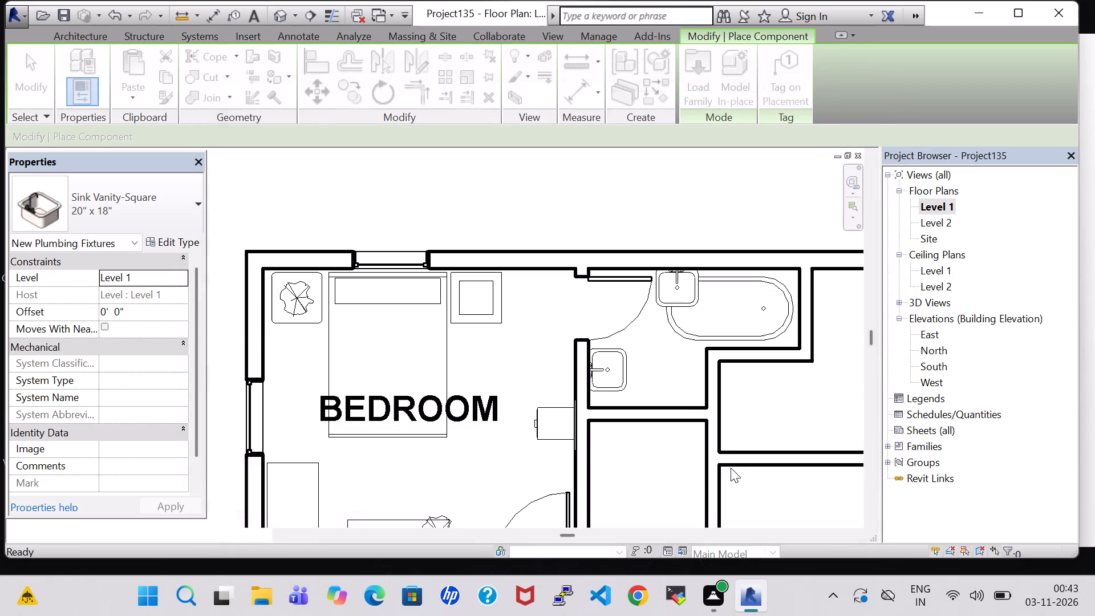
Place the toilet facing north against the bathroom's south wall, east of the vanity sink.
{"action": "key", "text": "space"}
{"action": "key", "text": "space"}
{"action": "key", "text": "space"}
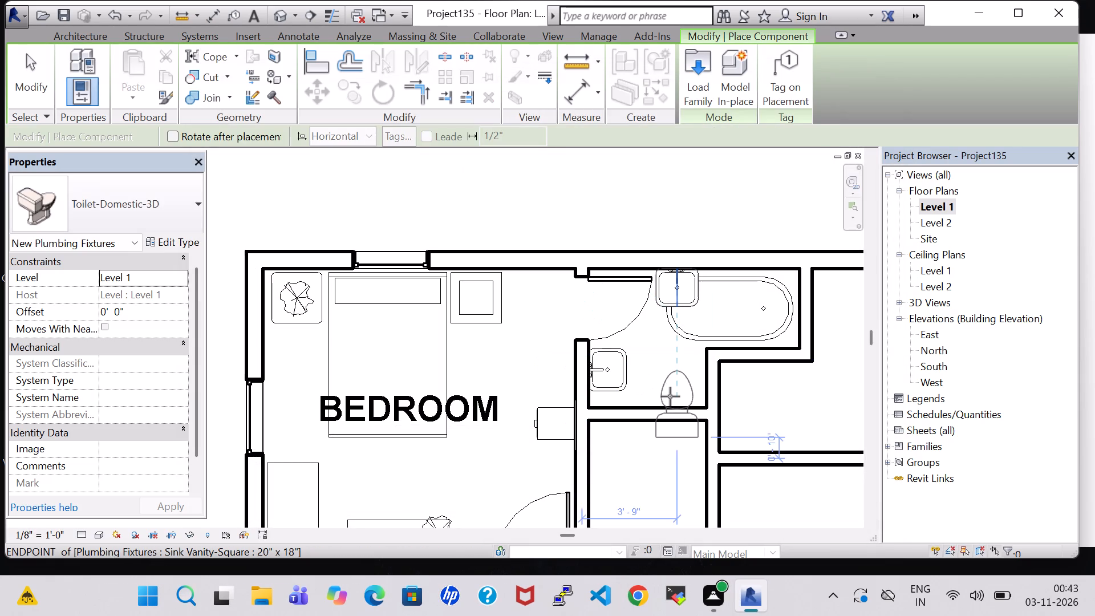
{"action": "scroll", "coordinate": [671, 371], "scroll_direction": "up", "scroll_amount": 3}
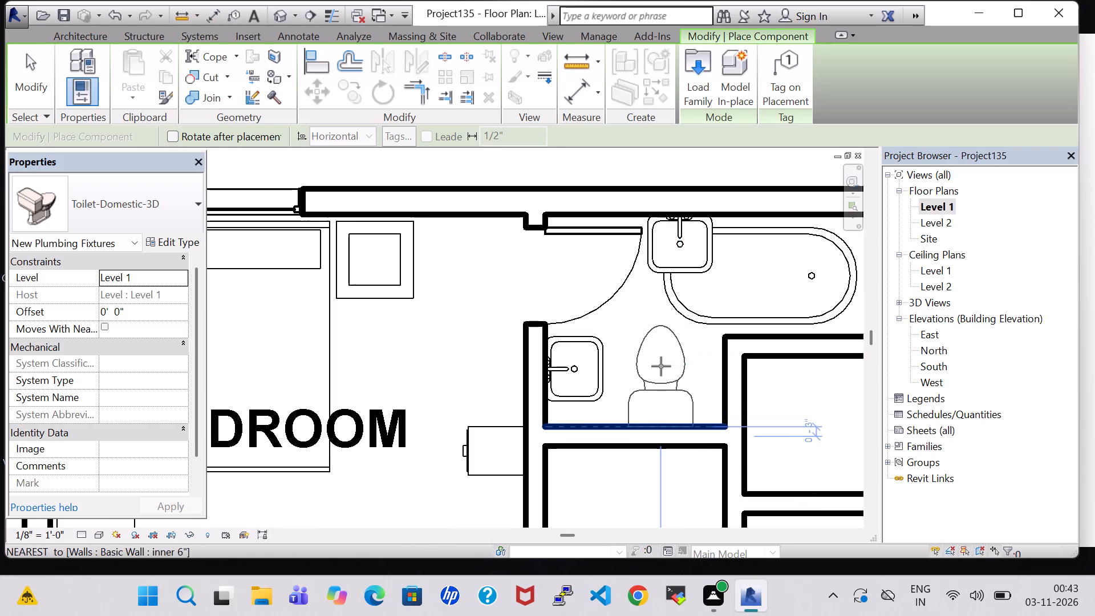
{"action": "left_click", "coordinate": [664, 366]}
{"action": "key", "text": "Escape"}
{"action": "key", "text": "Escape"}
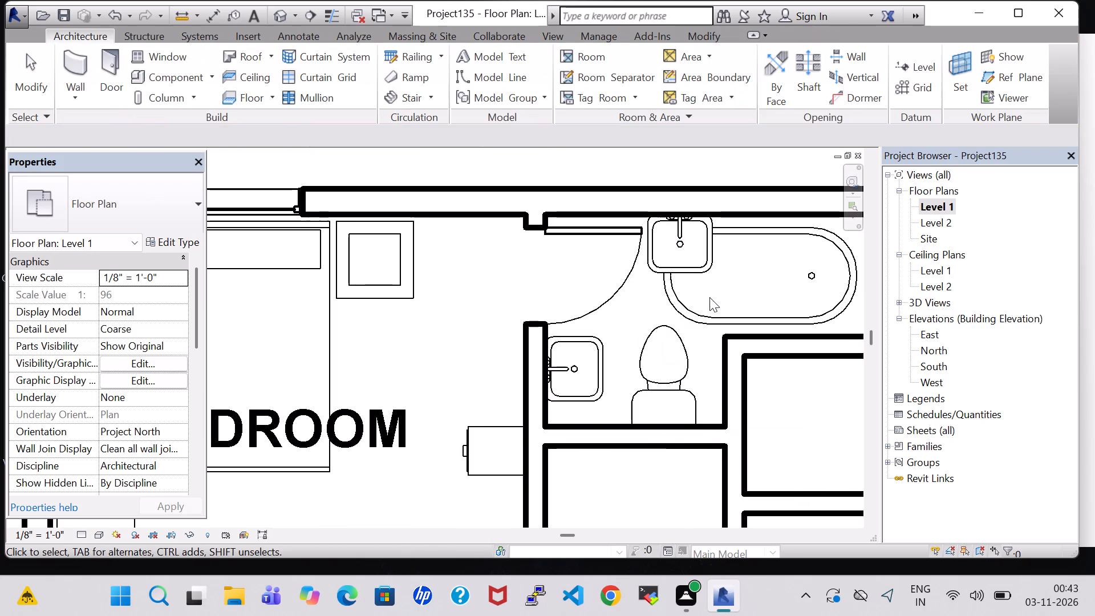
Delete the vanity sink on the bathroom's north wall that overlaps the tub.
{"action": "left_click", "coordinate": [683, 260]}
{"action": "key", "text": "Delete"}
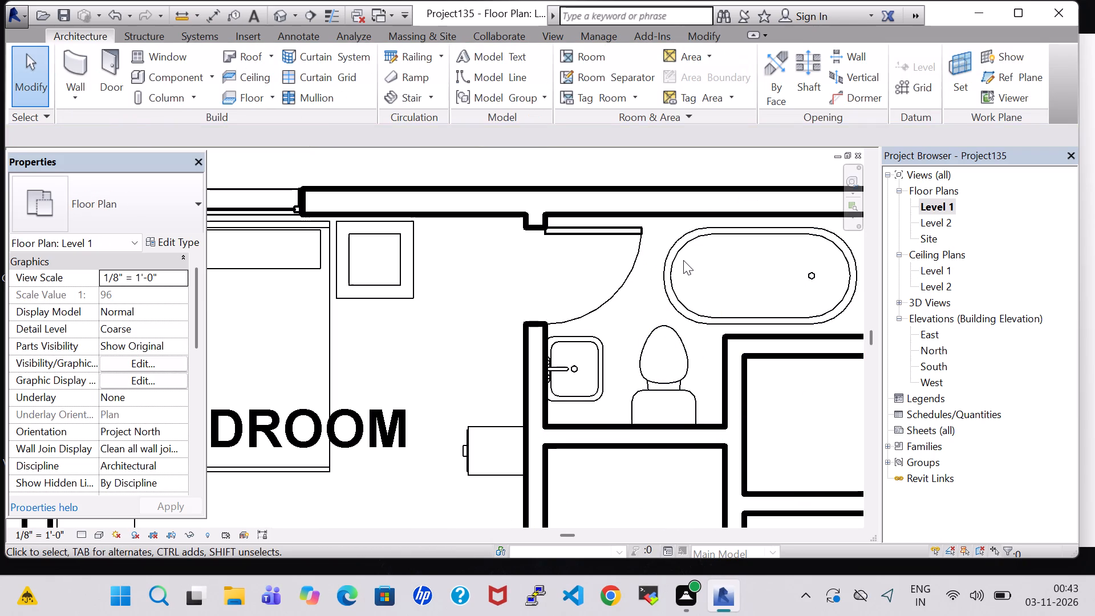
Open the default 3D view and nudge the bathroom's freestanding tub about 2 inches toward the east wall.
{"action": "scroll", "coordinate": [684, 260], "scroll_direction": "down", "scroll_amount": 1}
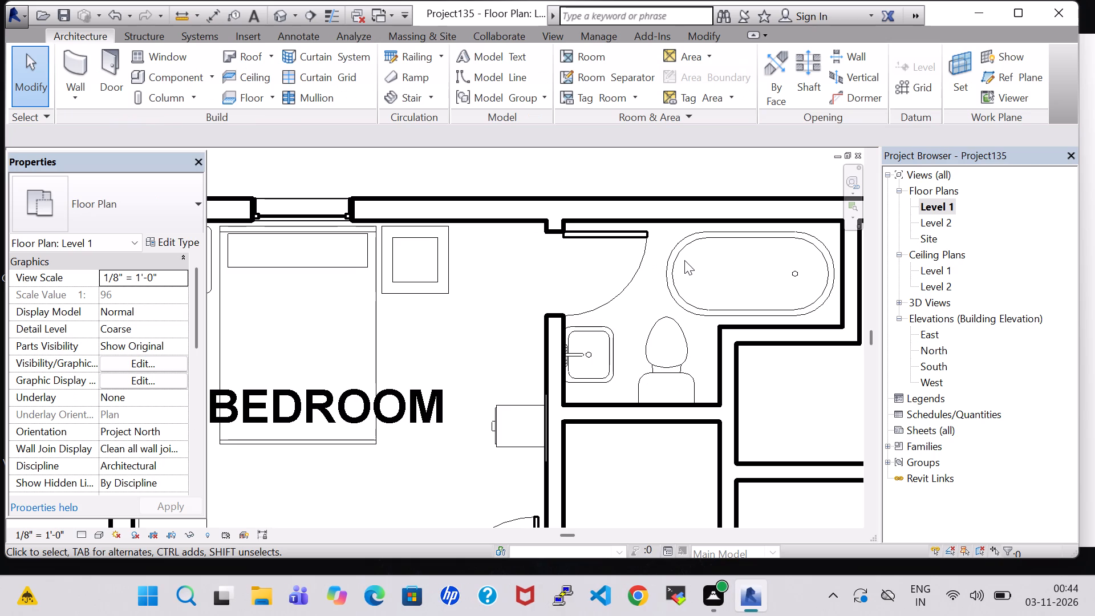
{"action": "scroll", "coordinate": [684, 260], "scroll_direction": "down", "scroll_amount": 5}
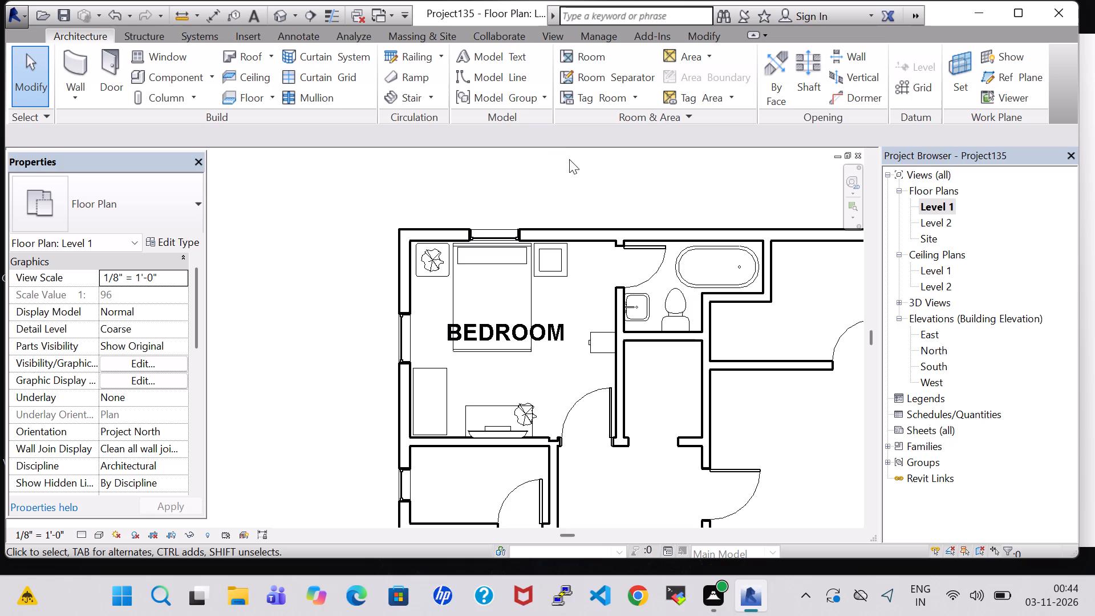
{"action": "left_click", "coordinate": [275, 12]}
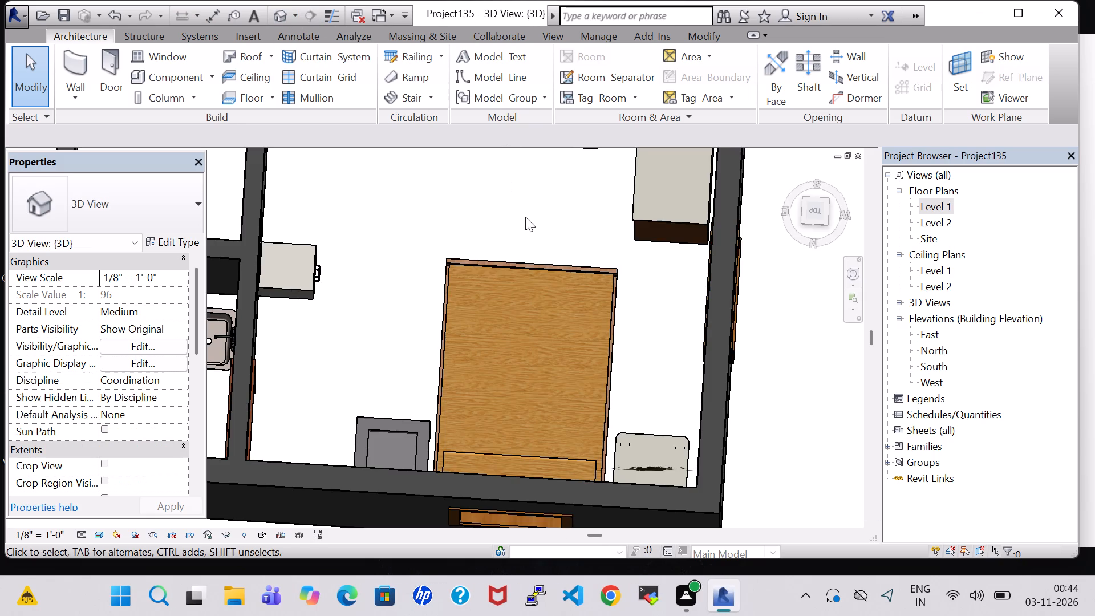
{"action": "scroll", "coordinate": [392, 296], "scroll_direction": "down", "scroll_amount": 4}
{"action": "middle_click_drag", "start_coordinate": [295, 333], "coordinate": [302, 333]}
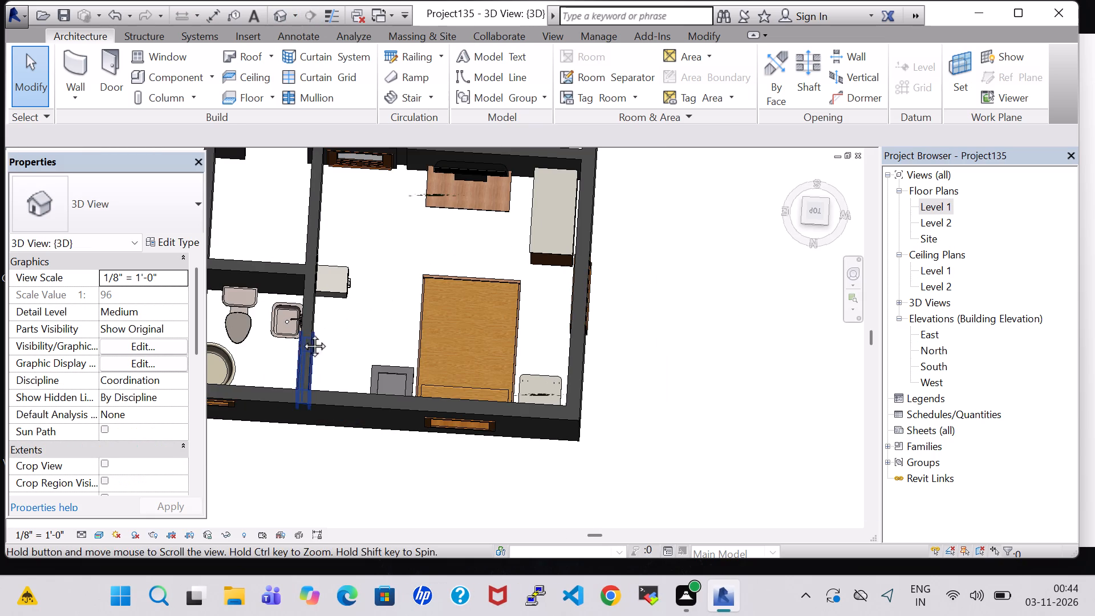
{"action": "middle_click_drag", "start_coordinate": [302, 333], "coordinate": [384, 346]}
{"action": "middle_click_drag", "start_coordinate": [330, 323], "coordinate": [339, 359], "text": "shift"}
{"action": "scroll", "coordinate": [339, 359], "scroll_direction": "up", "scroll_amount": 3}
{"action": "middle_click_drag", "start_coordinate": [339, 347], "coordinate": [340, 310]}
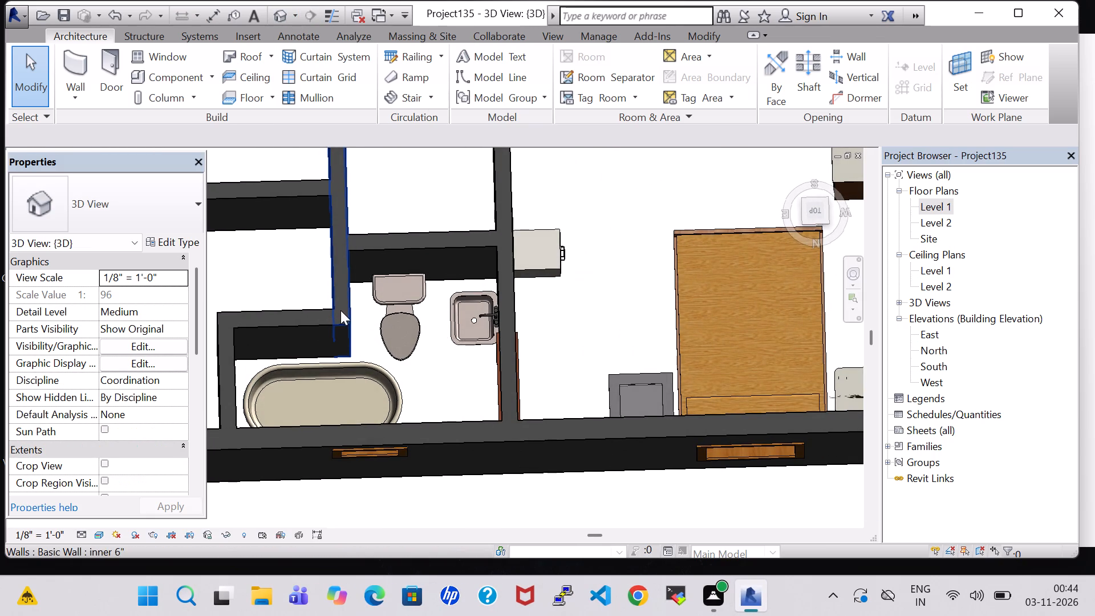
{"action": "middle_click_drag", "start_coordinate": [340, 310], "coordinate": [342, 326], "text": "shift"}
{"action": "left_click", "coordinate": [339, 358]}
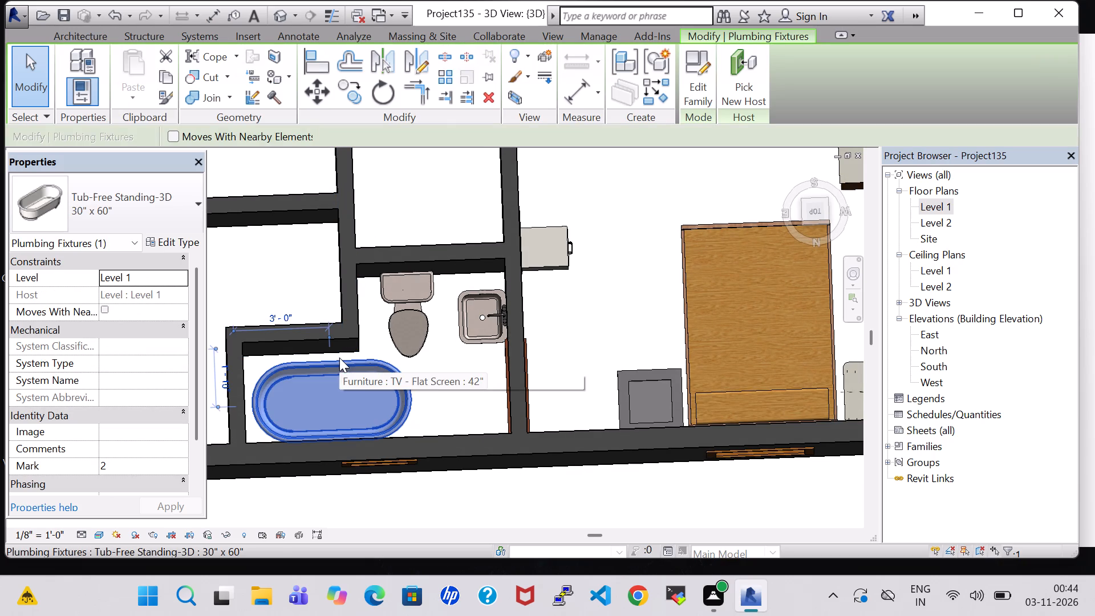
{"action": "key", "text": "Left"}
{"action": "key", "text": "Left"}
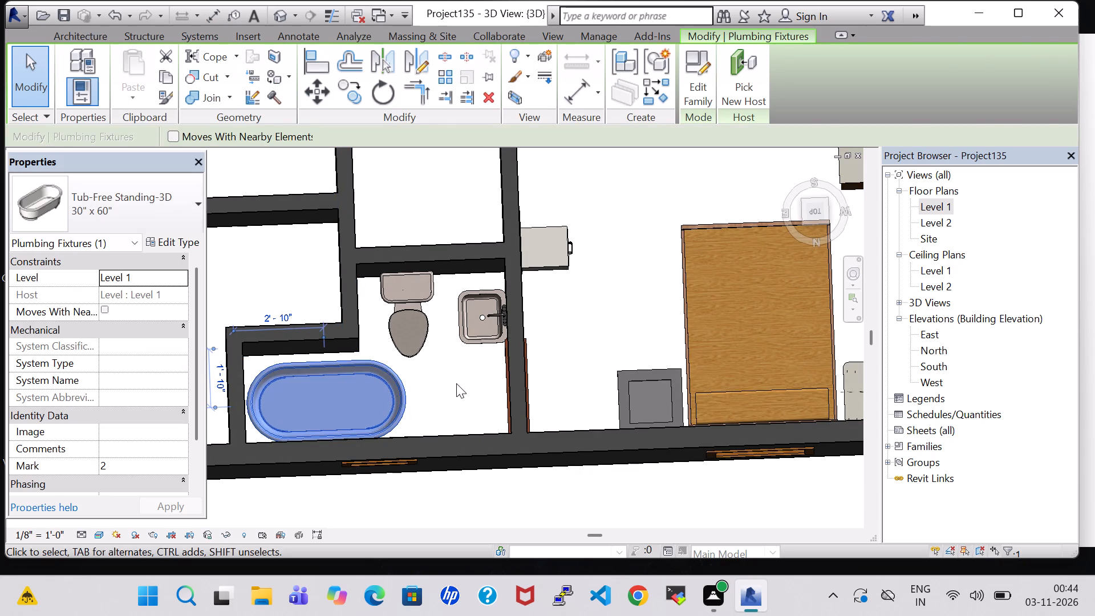
{"action": "left_click", "coordinate": [455, 383]}
Load the Floor Drain - Round family from the US Imperial library's Plumbing > MEP > Fixtures > Drains folder.
{"action": "left_click", "coordinate": [174, 77]}
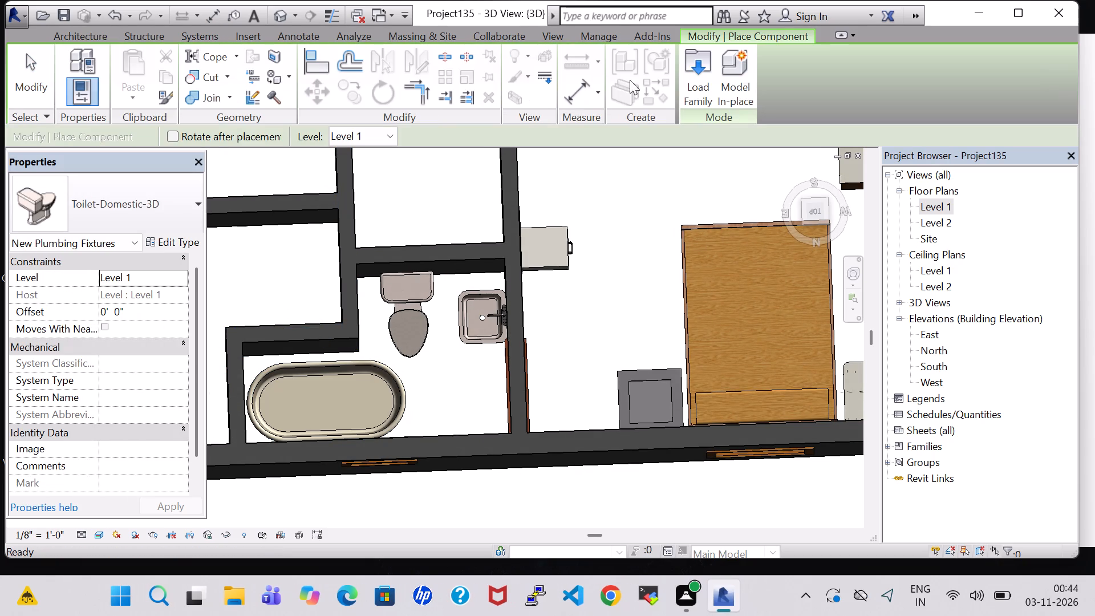
{"action": "left_click", "coordinate": [686, 78]}
{"action": "left_click", "coordinate": [624, 381]}
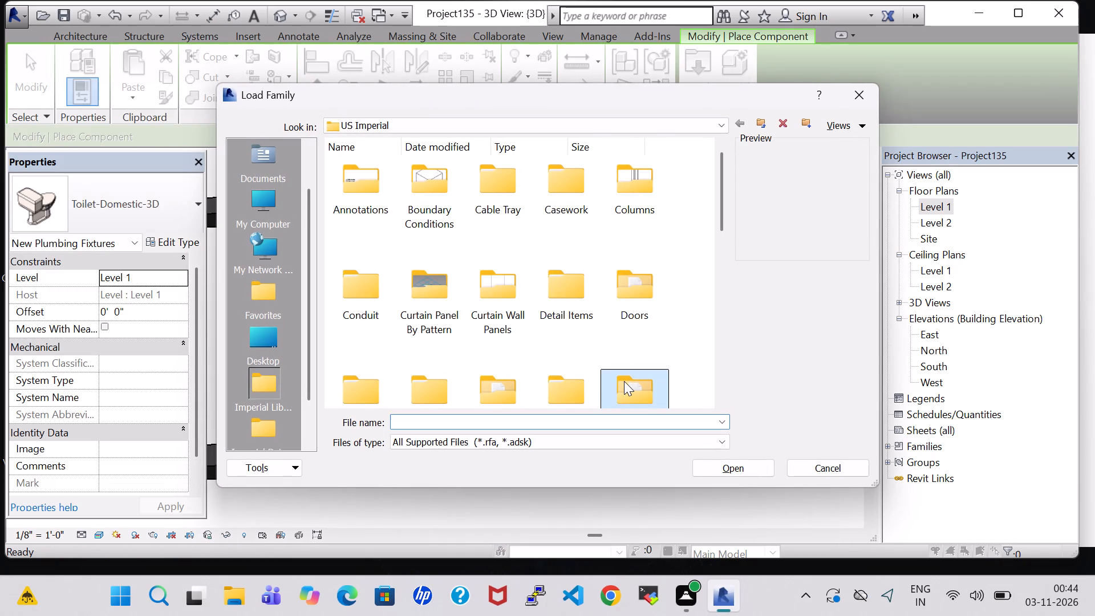
{"action": "scroll", "coordinate": [624, 381], "scroll_direction": "down", "scroll_amount": 1}
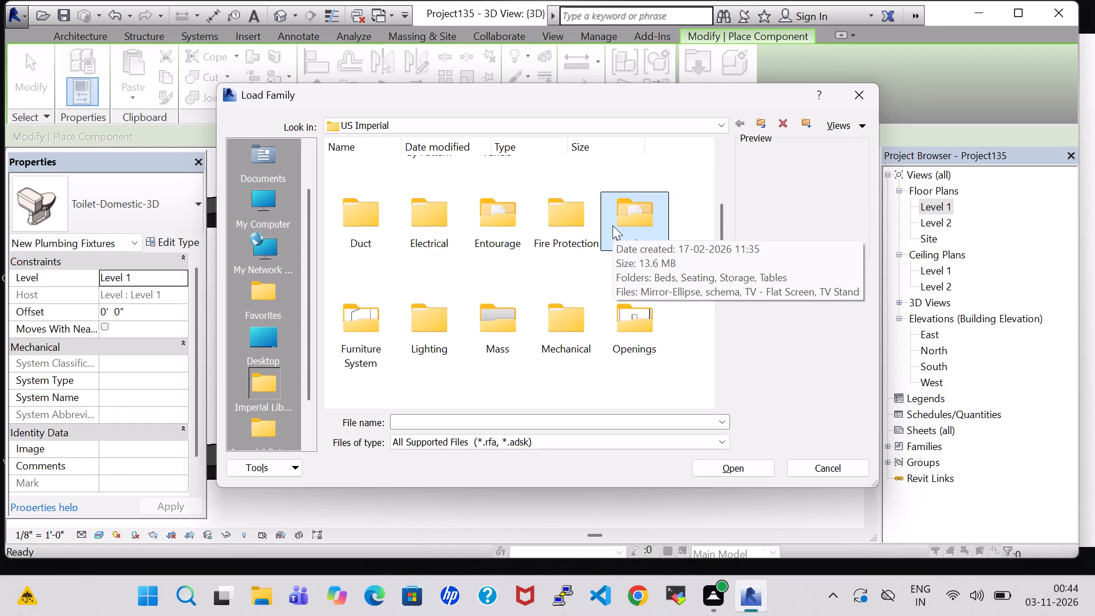
{"action": "scroll", "coordinate": [622, 225], "scroll_direction": "down", "scroll_amount": 2}
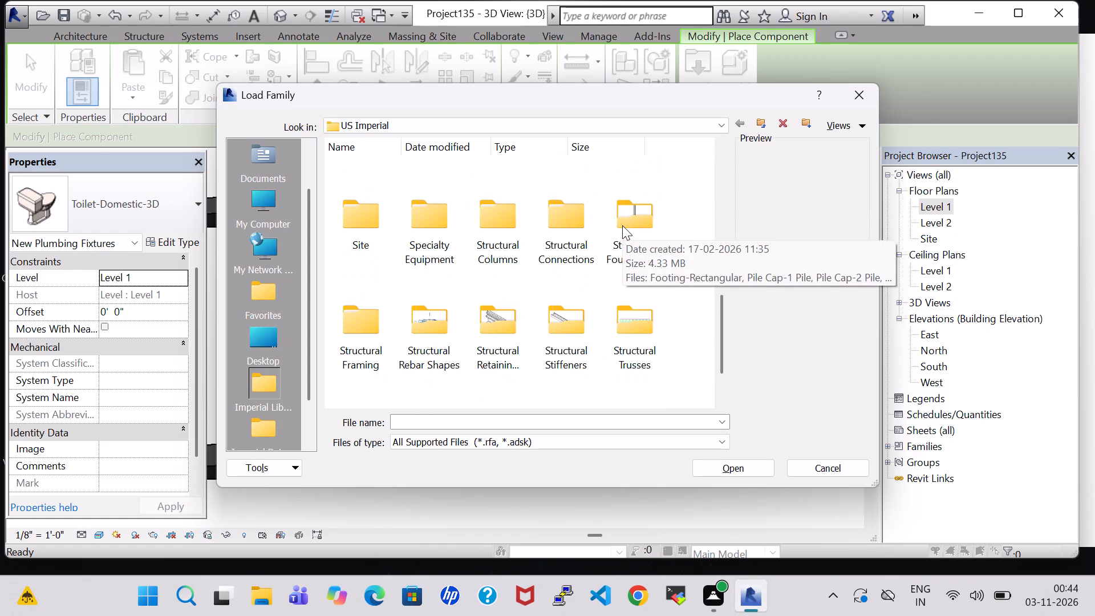
{"action": "left_click", "coordinate": [622, 230]}
{"action": "key", "text": "p"}
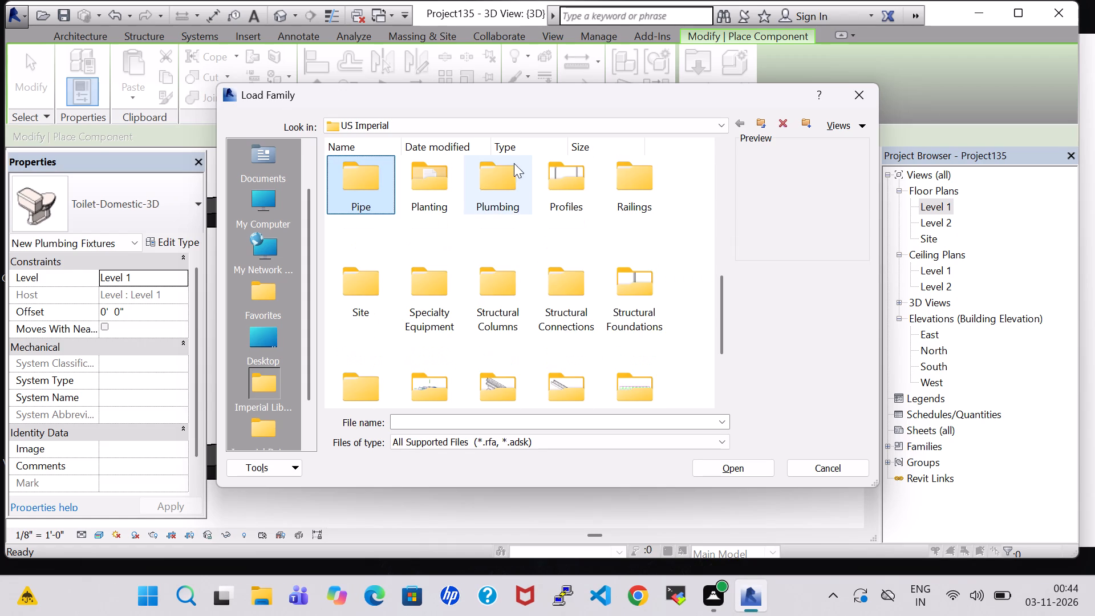
{"action": "double_click", "coordinate": [488, 196]}
{"action": "double_click", "coordinate": [428, 200]}
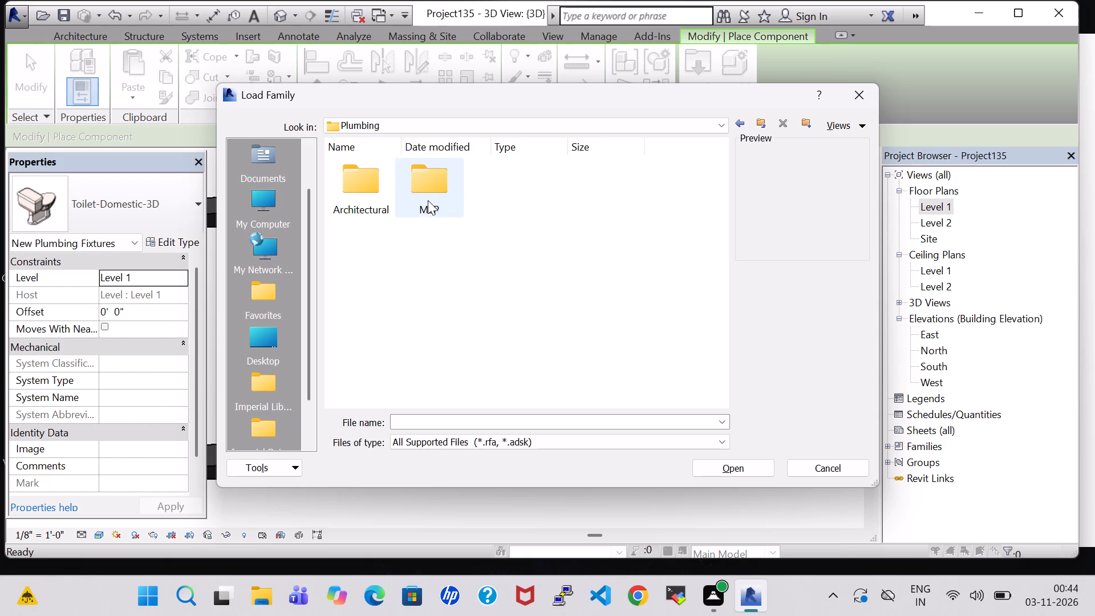
{"action": "double_click", "coordinate": [405, 184]}
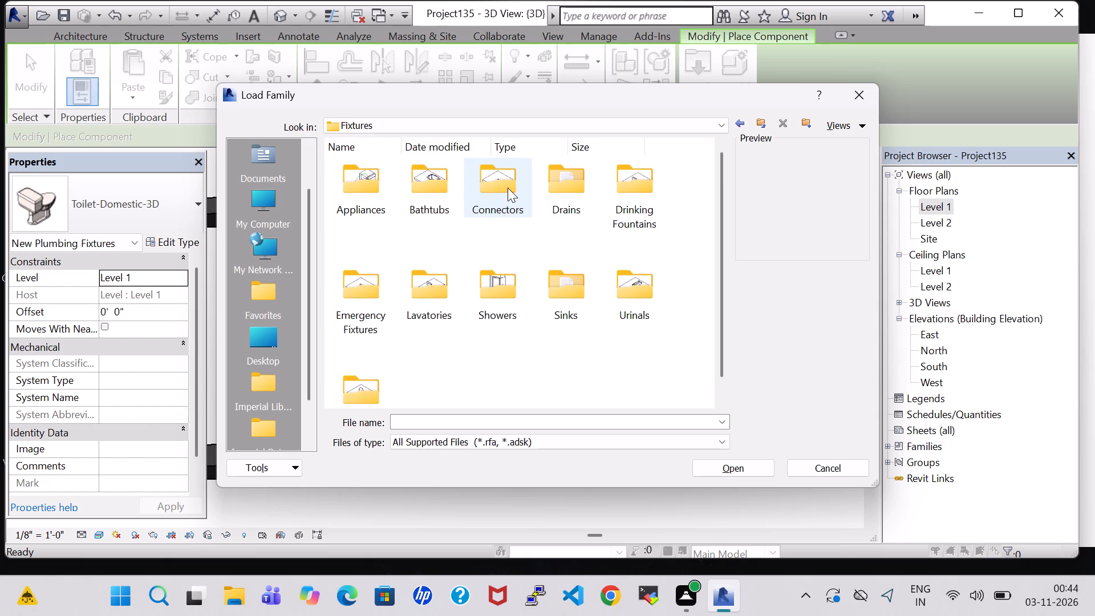
{"action": "double_click", "coordinate": [561, 189]}
{"action": "left_click", "coordinate": [417, 185]}
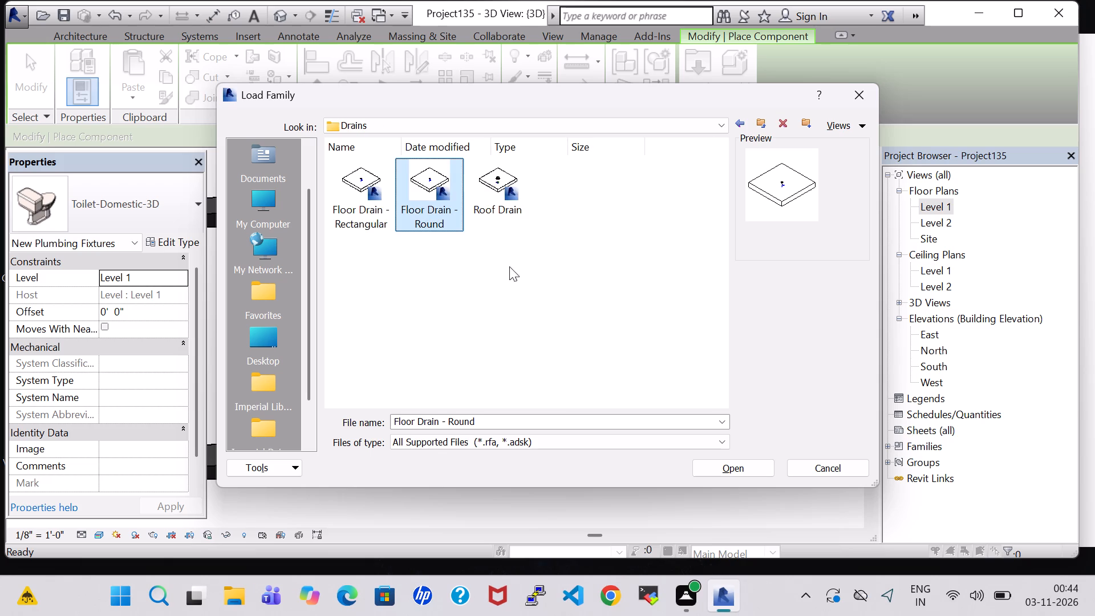
{"action": "left_click", "coordinate": [715, 463]}
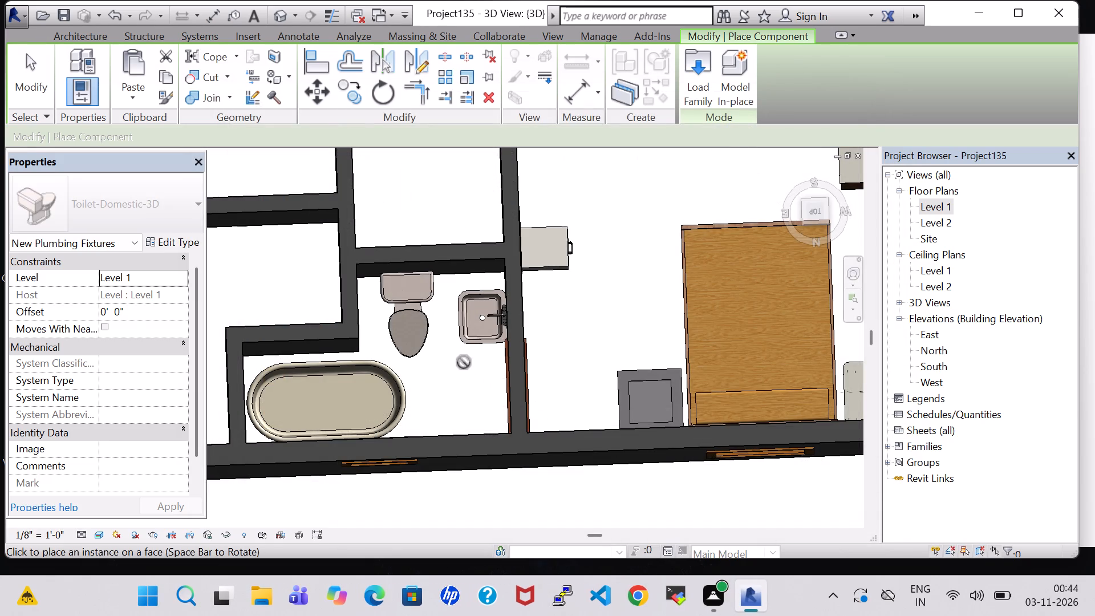
Place a Floor Drain - Round, 5" Strainer - 2" Drain, on the Level 1 work plane beside the bathroom tub's west end near the north wall.
{"action": "left_click", "coordinate": [813, 73]}
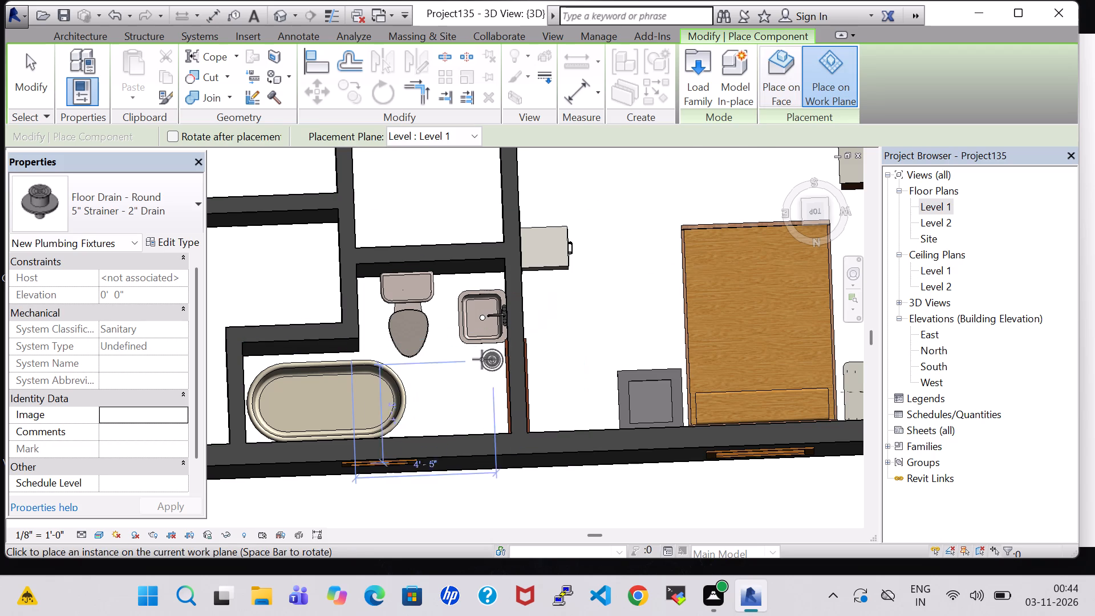
{"action": "scroll", "coordinate": [425, 418], "scroll_direction": "up", "scroll_amount": 6}
{"action": "middle_click_drag", "start_coordinate": [433, 383], "coordinate": [433, 407], "text": "shift"}
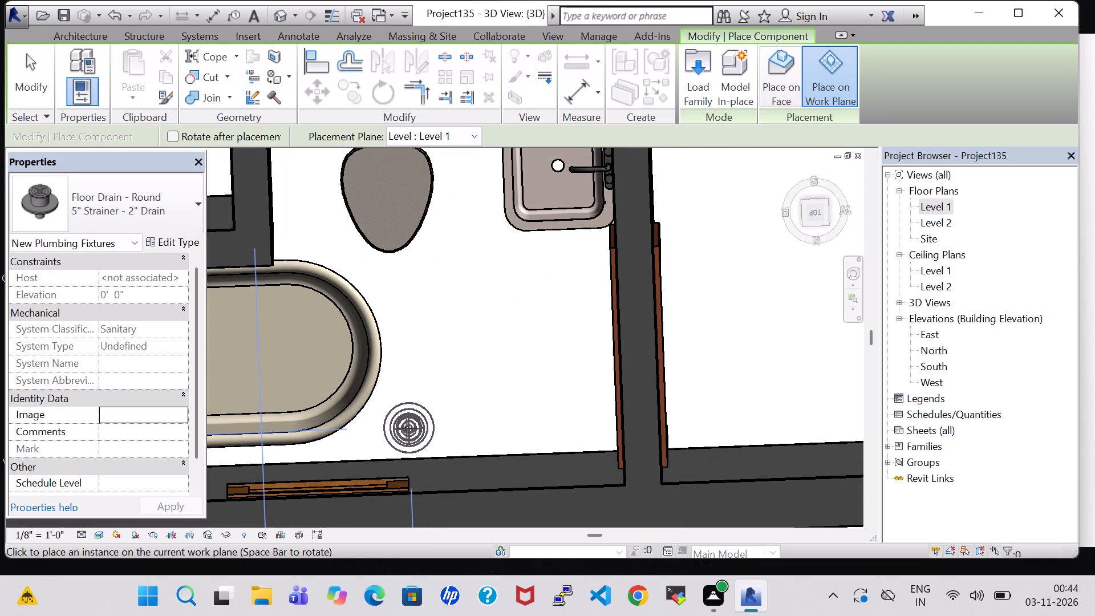
{"action": "left_click", "coordinate": [407, 428]}
{"action": "key", "text": "Escape"}
{"action": "key", "text": "Escape"}
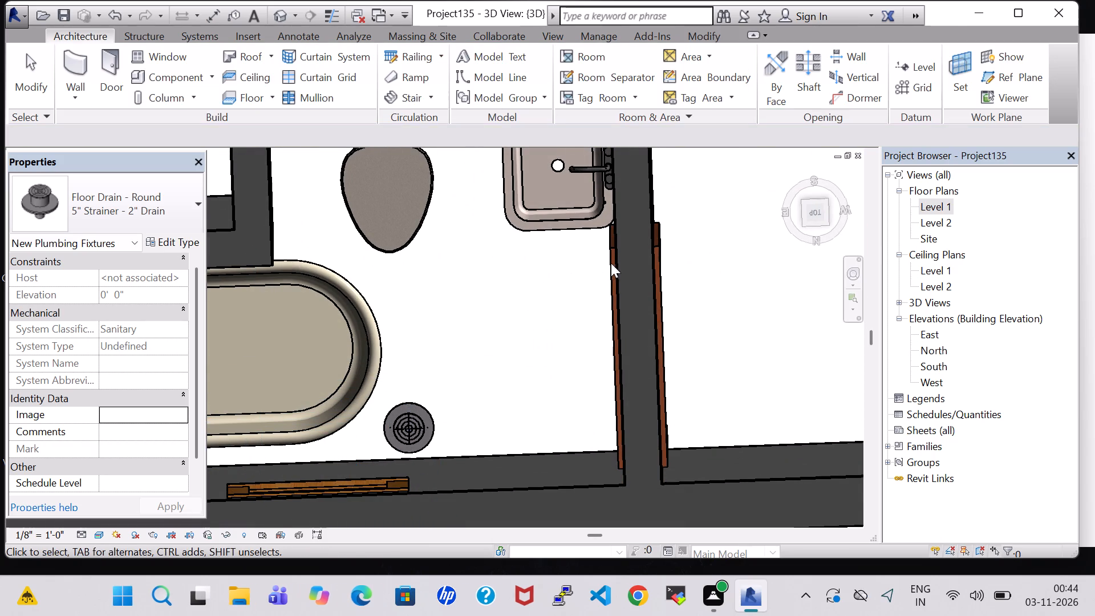
In the Level 1 floor plan, place a matching 24" x 48" Mirror-Ellipse on the bathroom's west wall behind the vanity sink.
{"action": "double_click", "coordinate": [945, 203]}
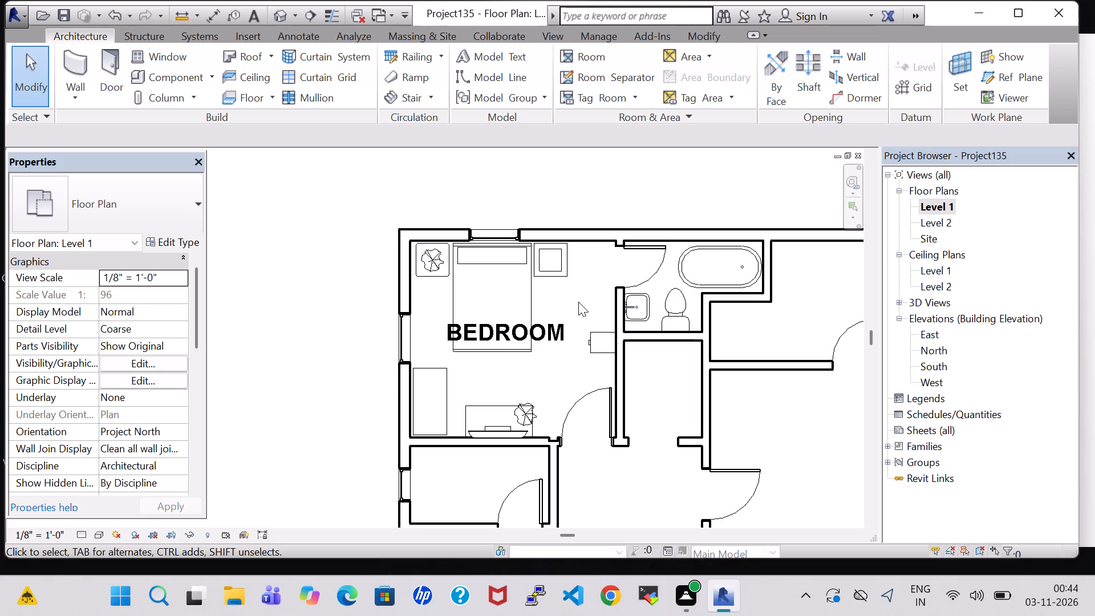
{"action": "scroll", "coordinate": [587, 310], "scroll_direction": "up", "scroll_amount": 7}
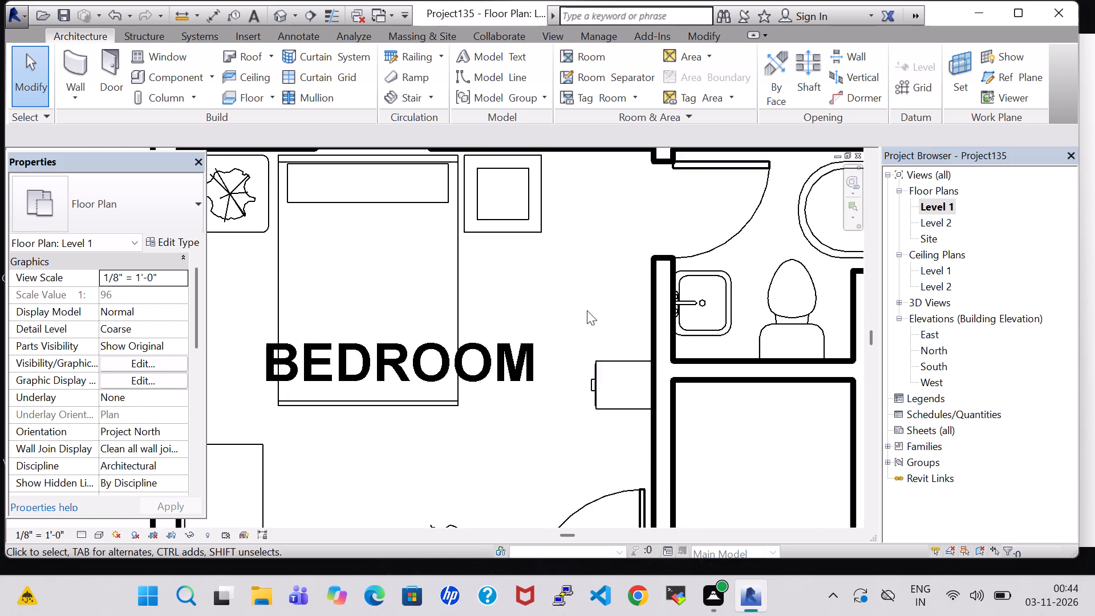
{"action": "left_click", "coordinate": [663, 396]}
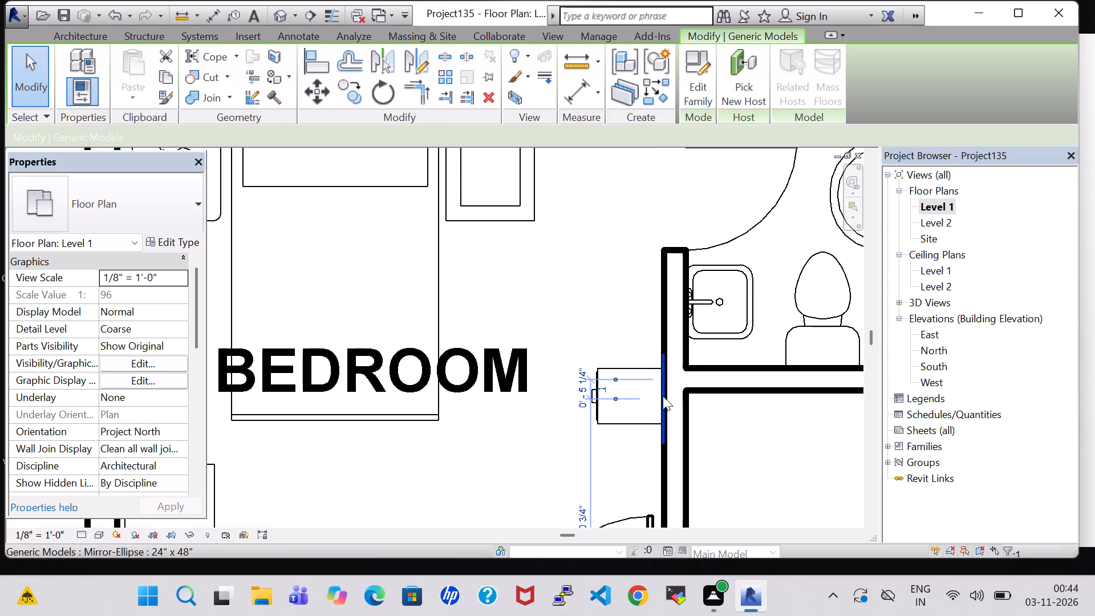
{"action": "right_click", "coordinate": [663, 396]}
{"action": "left_click", "coordinate": [700, 311]}
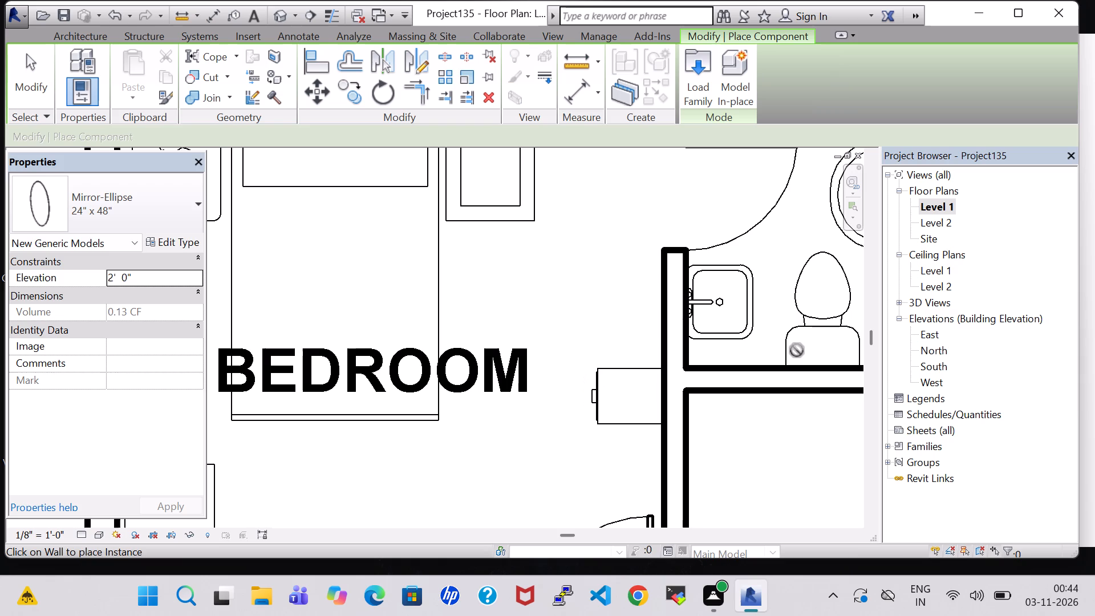
{"action": "scroll", "coordinate": [686, 306], "scroll_direction": "up", "scroll_amount": 4}
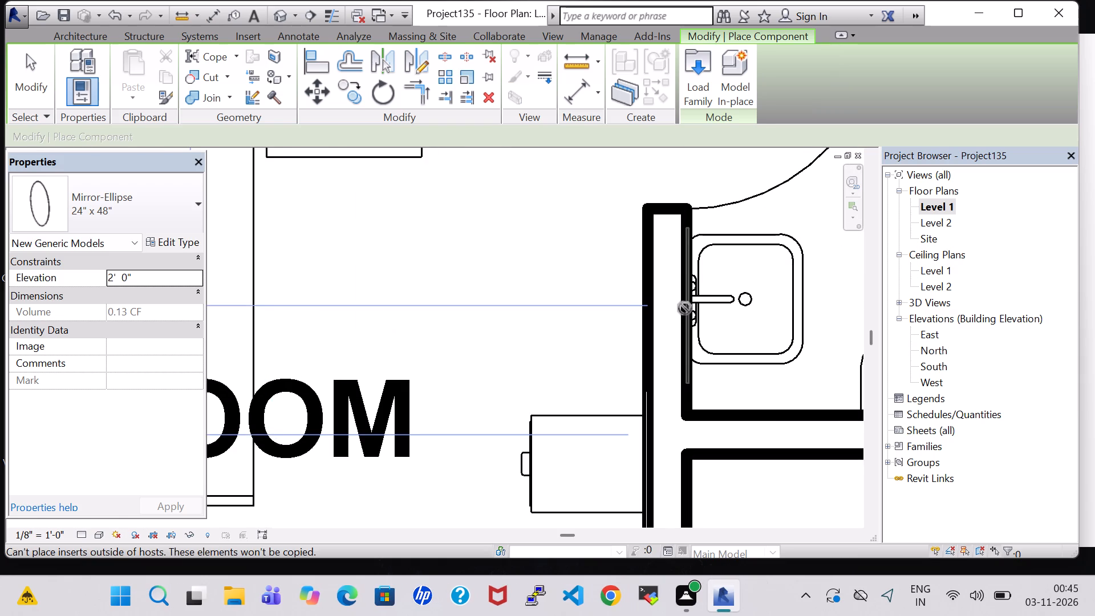
{"action": "left_click", "coordinate": [685, 309]}
{"action": "key", "text": "Escape"}
{"action": "key", "text": "Escape"}
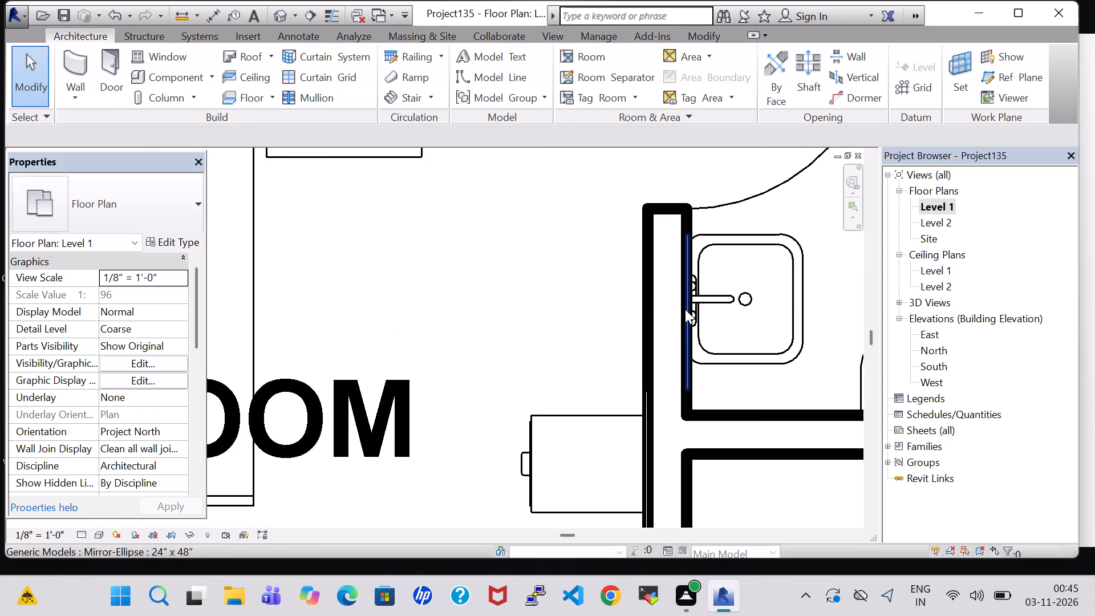
Nudge the bathroom's vanity sink two small increments south along the west wall.
{"action": "left_click", "coordinate": [746, 366]}
{"action": "key", "text": "Down"}
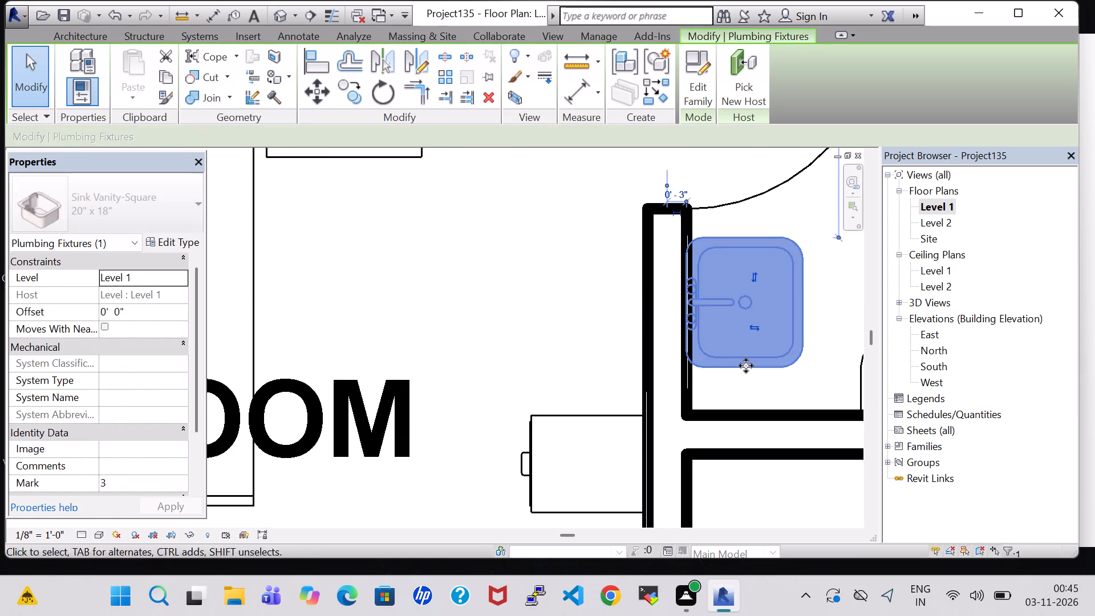
{"action": "key", "text": "Down"}
{"action": "left_click", "coordinate": [762, 217]}
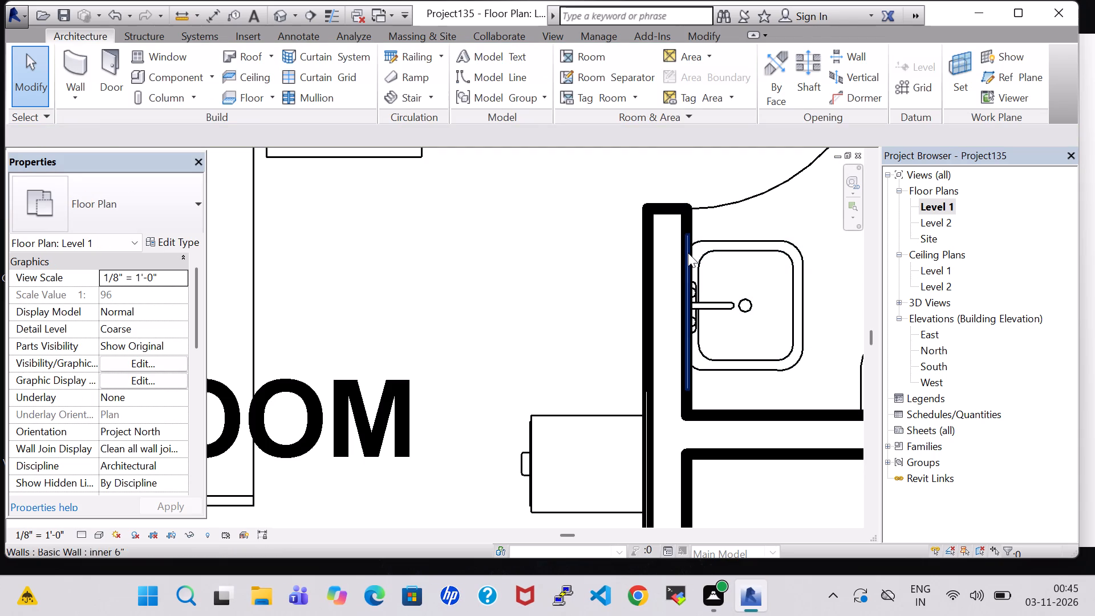
Set the elevation of the elliptical mirror behind the vanity sink to 3' 5".
{"action": "left_click", "coordinate": [688, 253]}
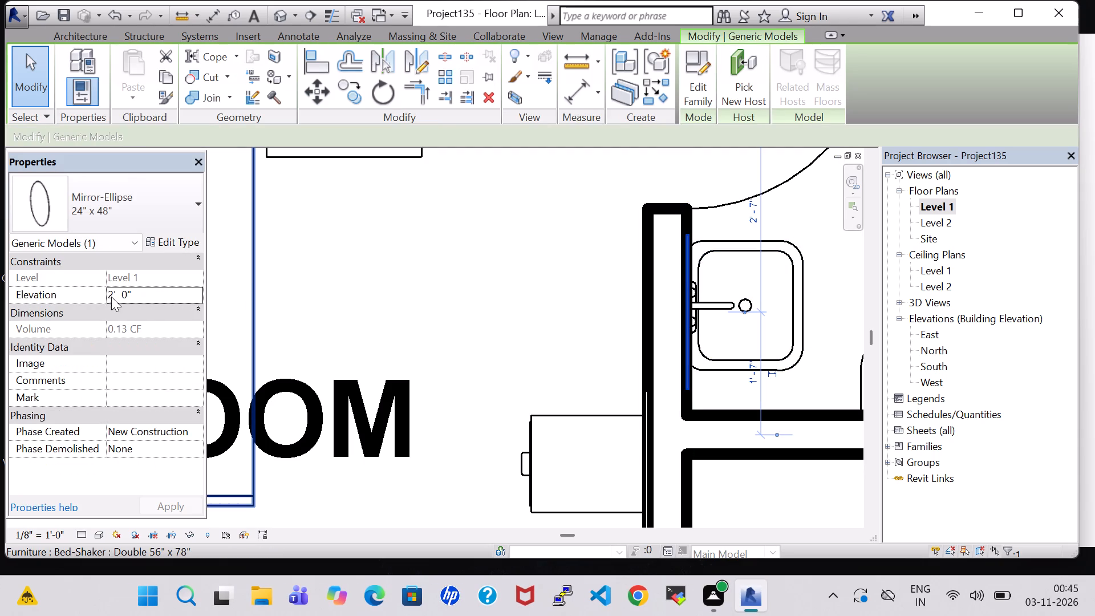
{"action": "double_click", "coordinate": [111, 297]}
{"action": "key", "text": "BackSpace"}
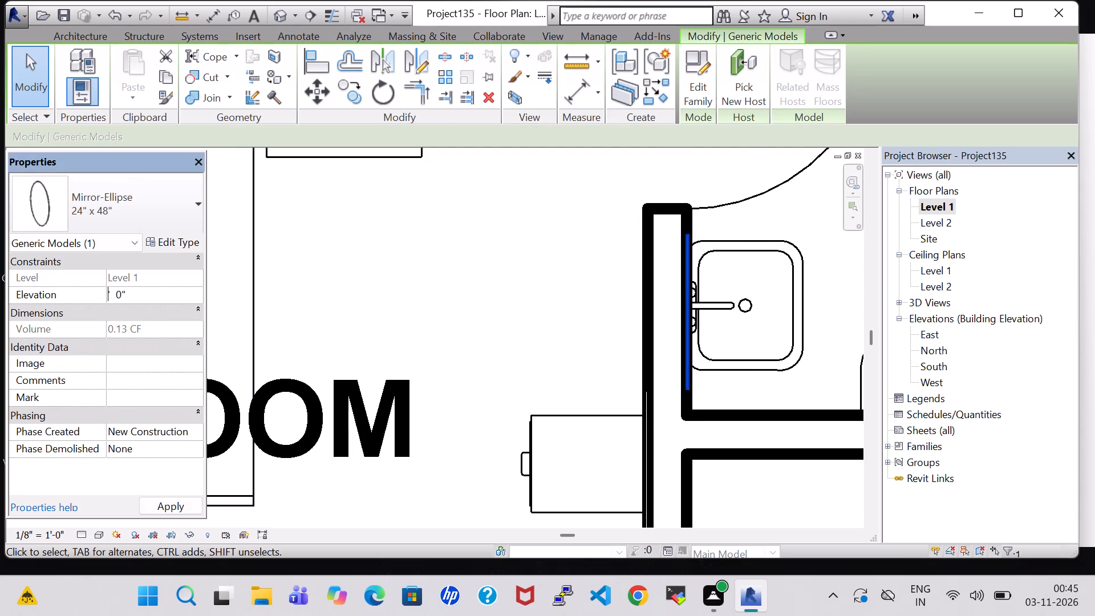
{"action": "key", "text": "3"}
{"action": "left_click", "coordinate": [125, 296]}
{"action": "key", "text": "BackSpace"}
{"action": "key", "text": "5"}
{"action": "left_click", "coordinate": [184, 505]}
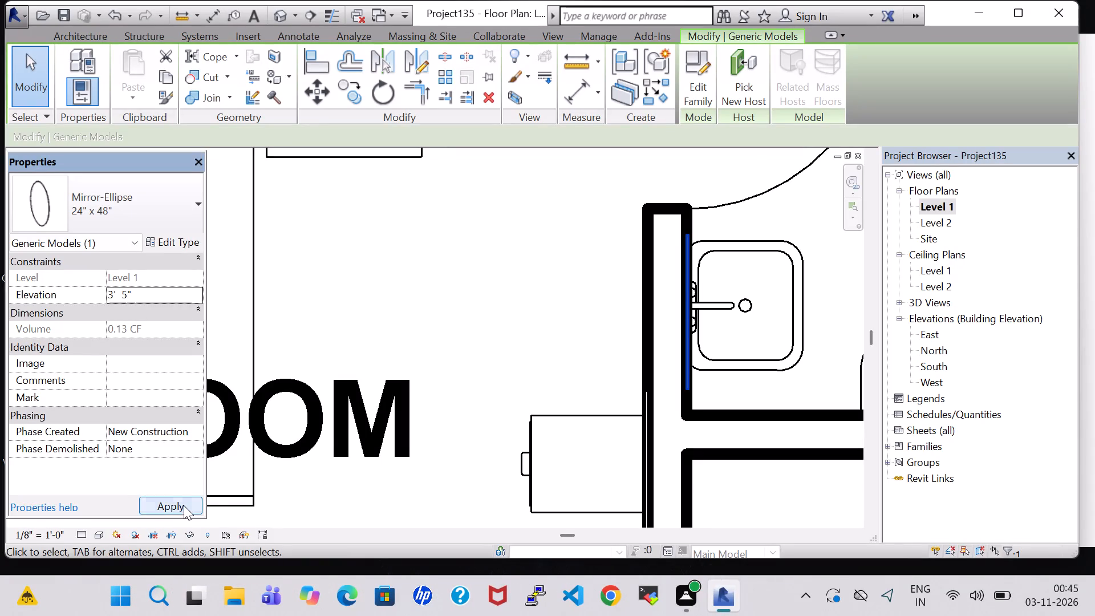
{"action": "left_click", "coordinate": [506, 301]}
Place a tagged room in the bathroom beside the bedroom and name it A.BATH.
{"action": "scroll", "coordinate": [506, 301], "scroll_direction": "down", "scroll_amount": 2}
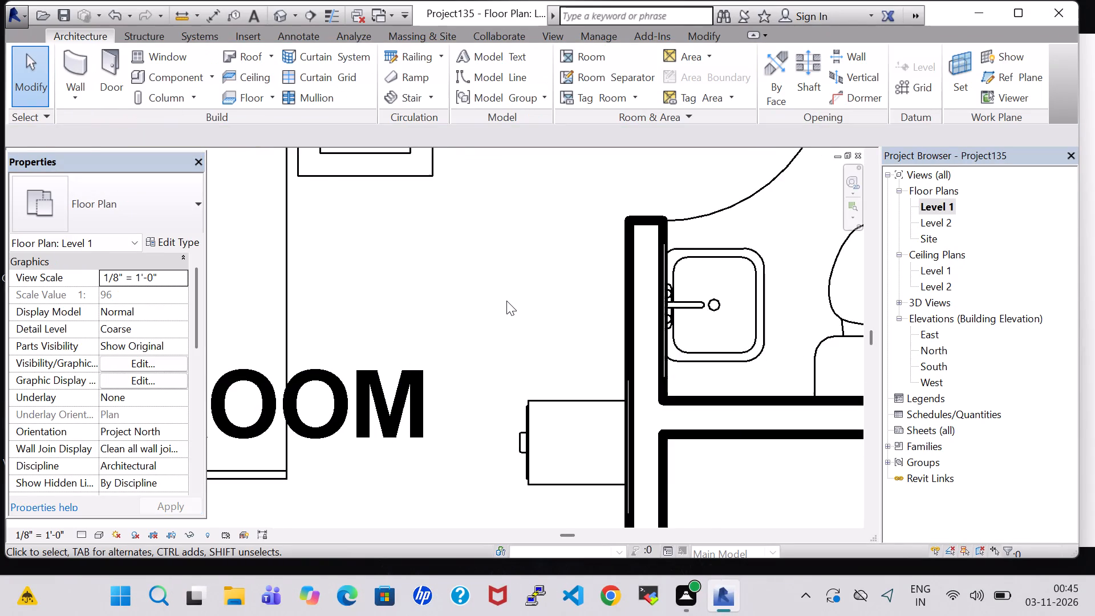
{"action": "scroll", "coordinate": [506, 301], "scroll_direction": "down", "scroll_amount": 6}
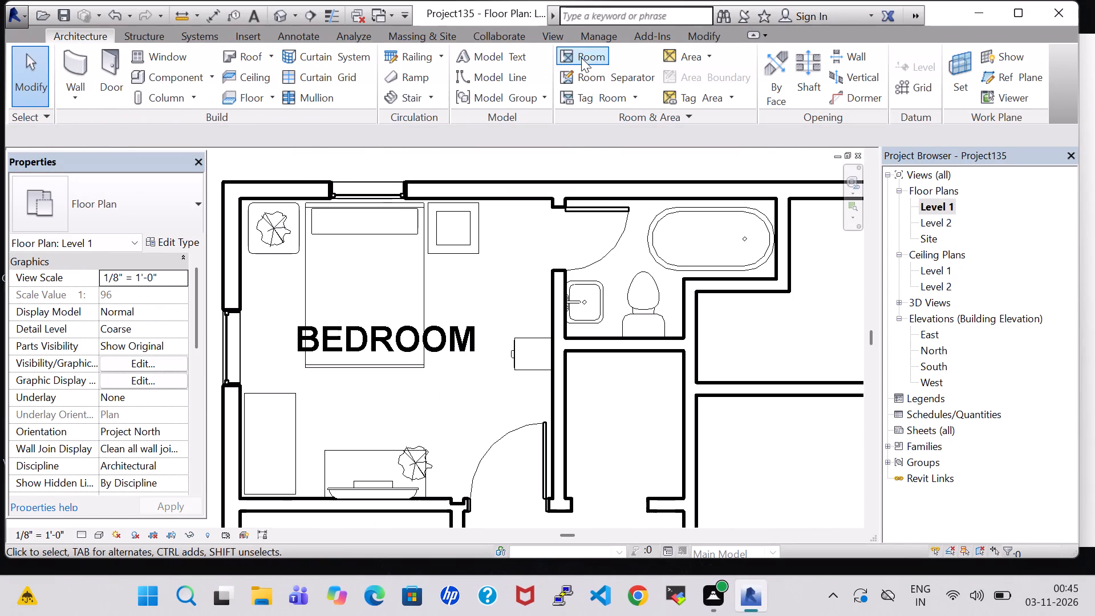
{"action": "left_click", "coordinate": [581, 58]}
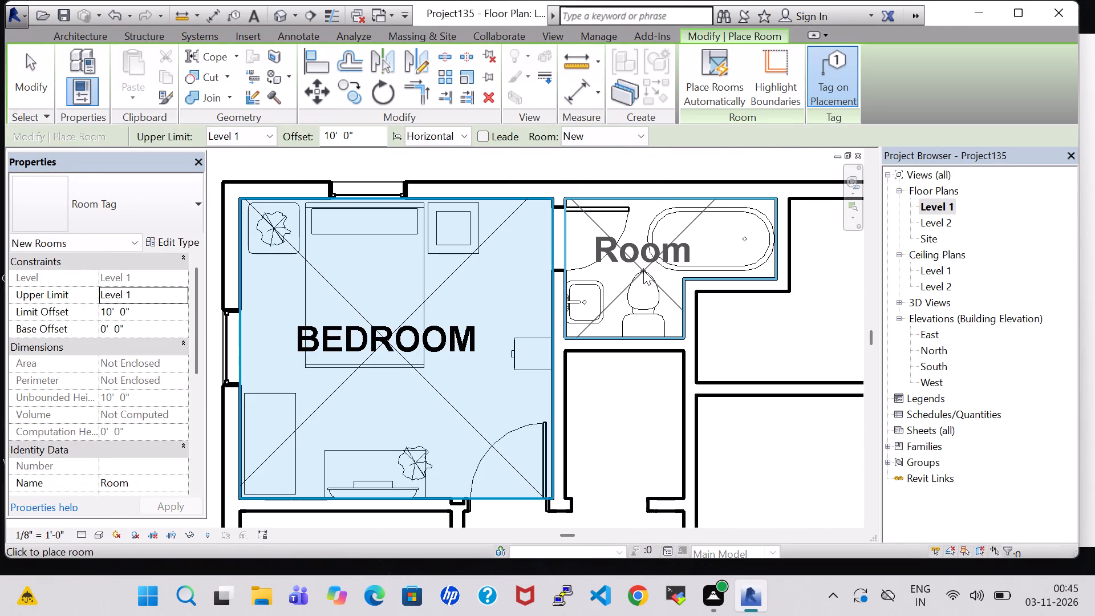
{"action": "left_click", "coordinate": [643, 270]}
{"action": "key", "text": "Escape"}
{"action": "key", "text": "Escape"}
{"action": "left_click", "coordinate": [640, 262]}
{"action": "left_click", "coordinate": [640, 262]}
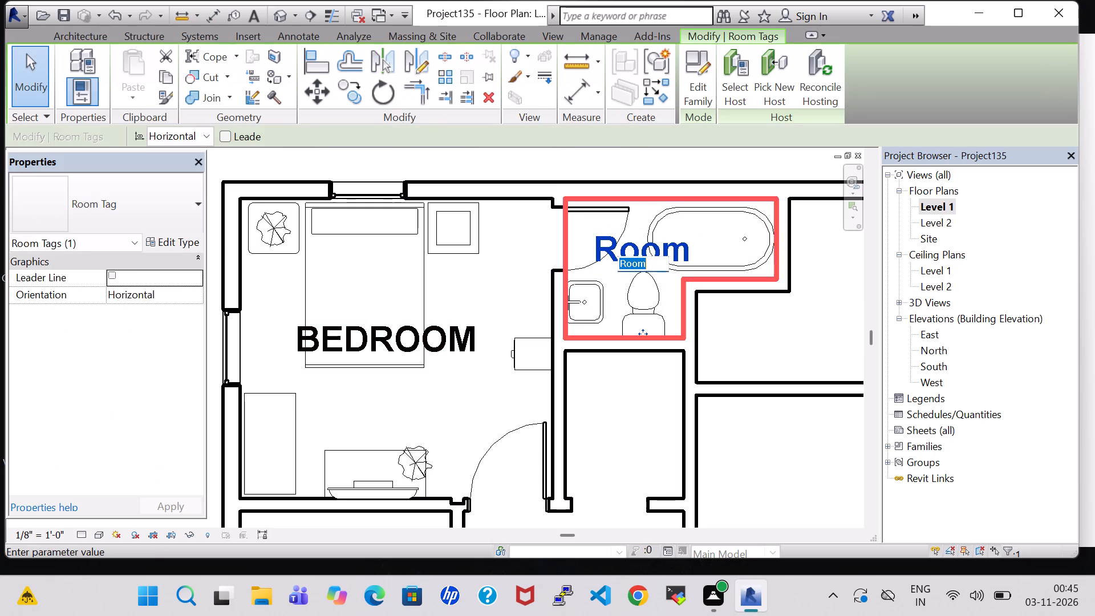
{"action": "key", "text": "BackSpace"}
{"action": "type", "text": "A."}
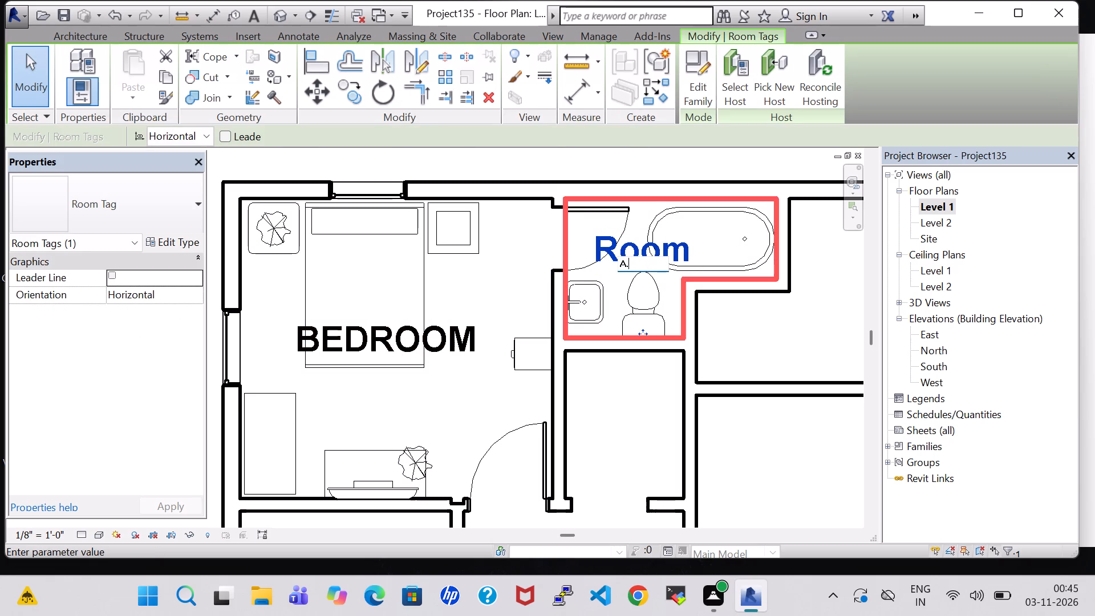
{"action": "type", "text": "BAT"}
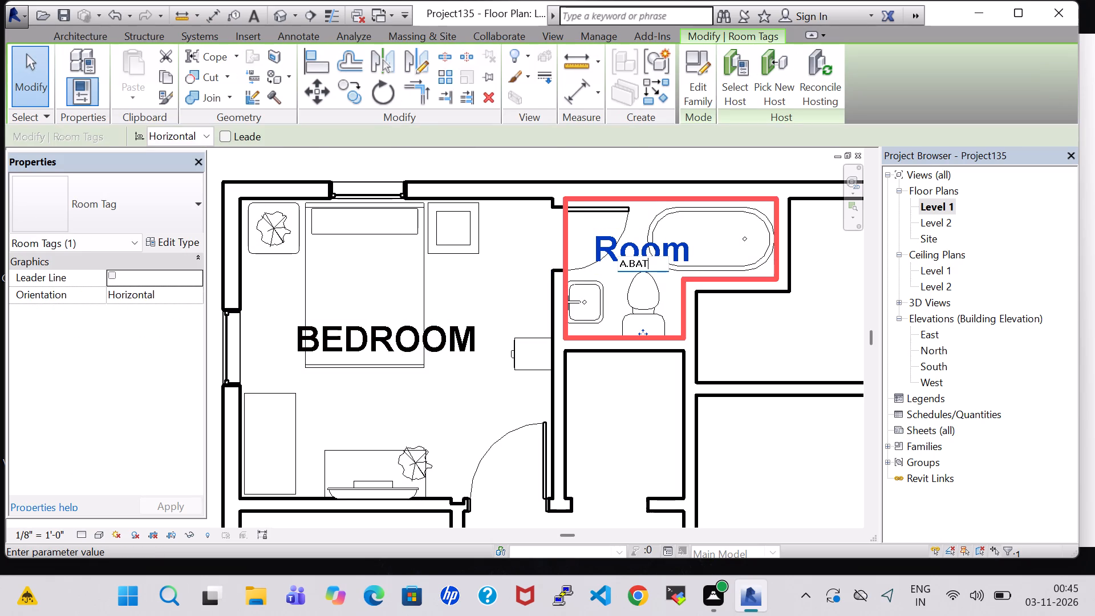
{"action": "key", "text": "Right"}
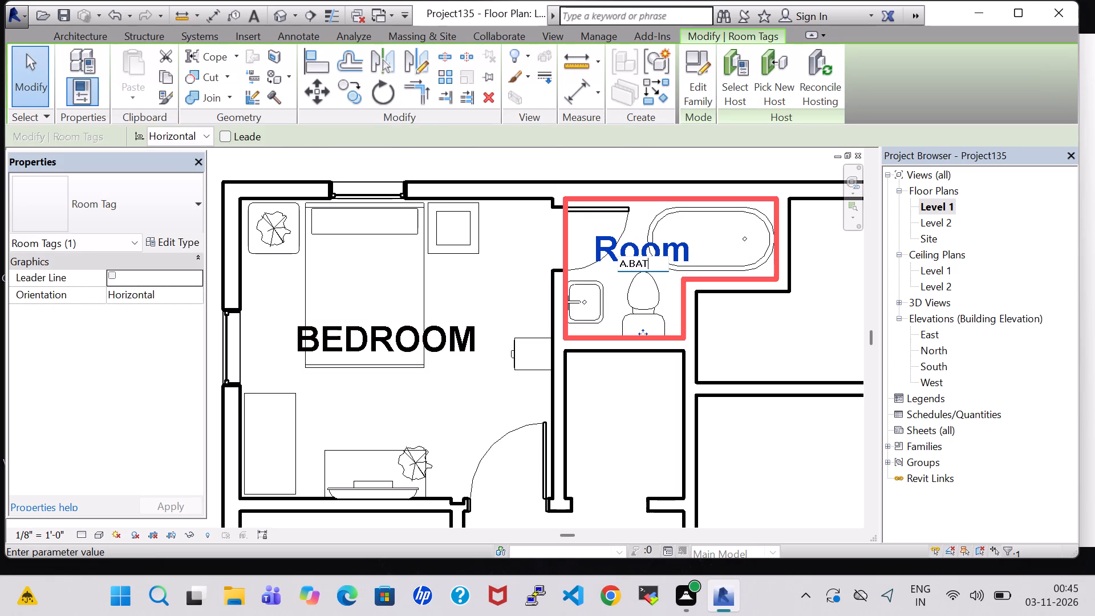
{"action": "key", "text": "h"}
{"action": "key", "text": "Return"}
Nudge the A.BATH room tag slightly north and east within the bathroom.
{"action": "key", "text": "Up"}
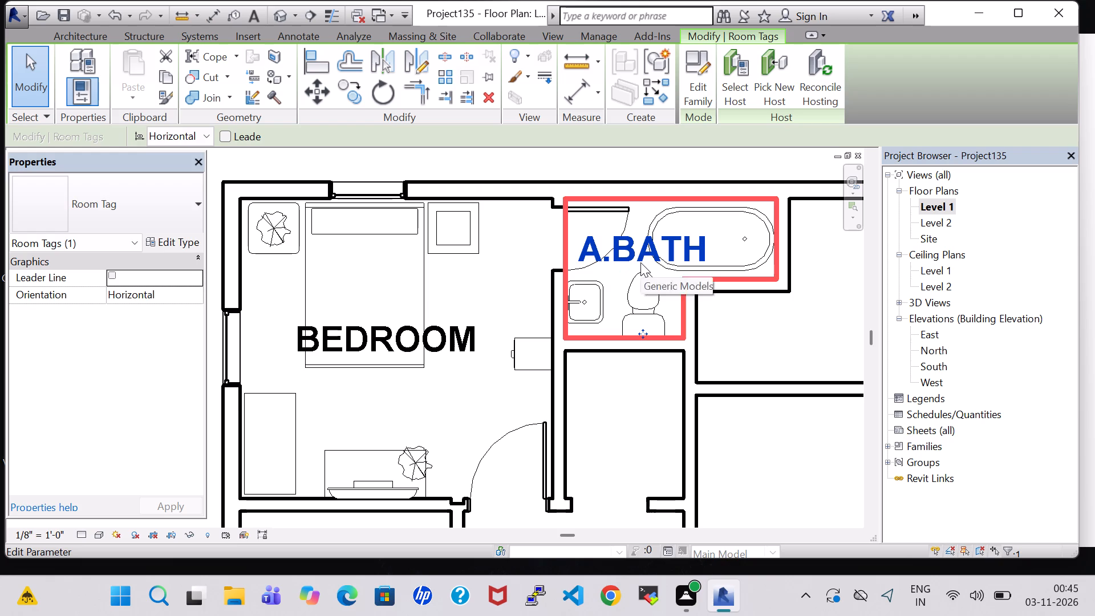
{"action": "key", "text": "Up"}
{"action": "key", "text": "Right"}
{"action": "key", "text": "Right"}
{"action": "key", "text": "Right"}
{"action": "key", "text": "Right"}
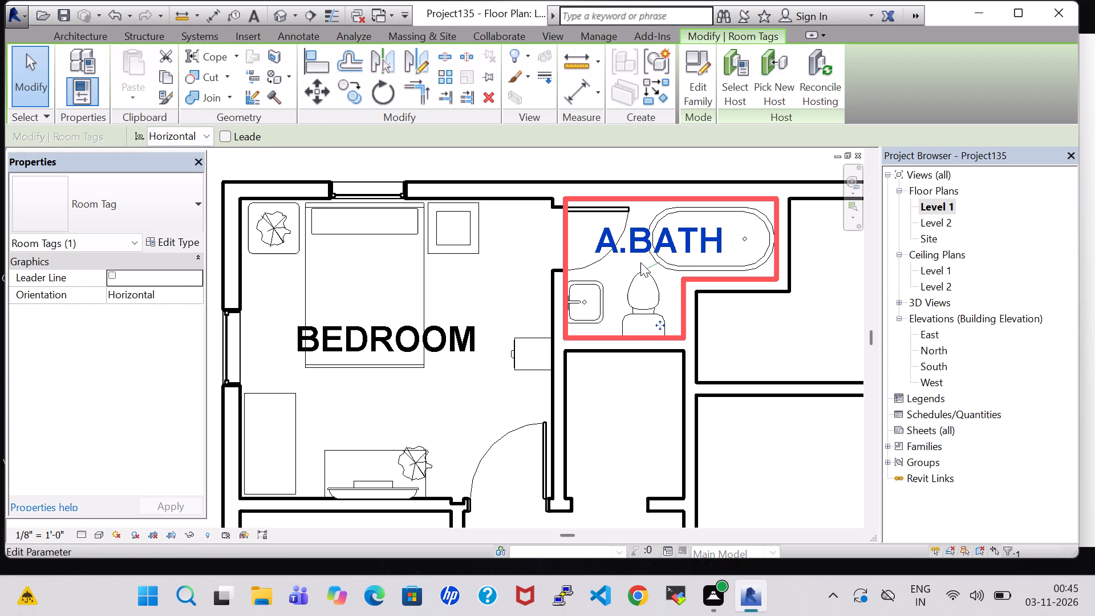
{"action": "left_click", "coordinate": [493, 295]}
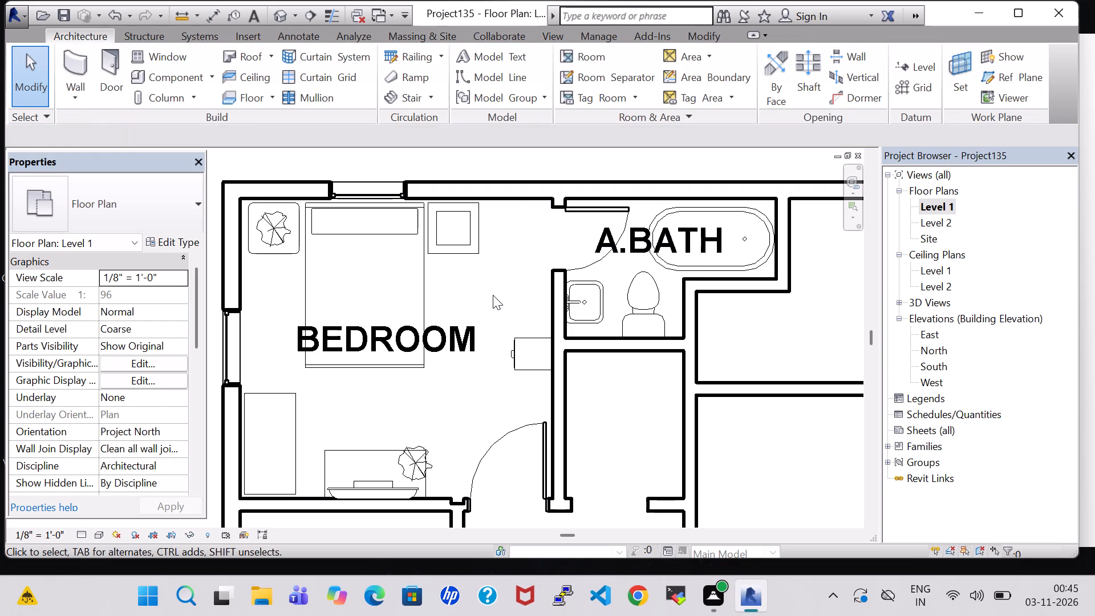
Place a matching 30" x 60" freestanding tub lengthwise east-west against the north wall of the northeast bathroom, east of A.BATH.
{"action": "scroll", "coordinate": [493, 295], "scroll_direction": "down", "scroll_amount": 2}
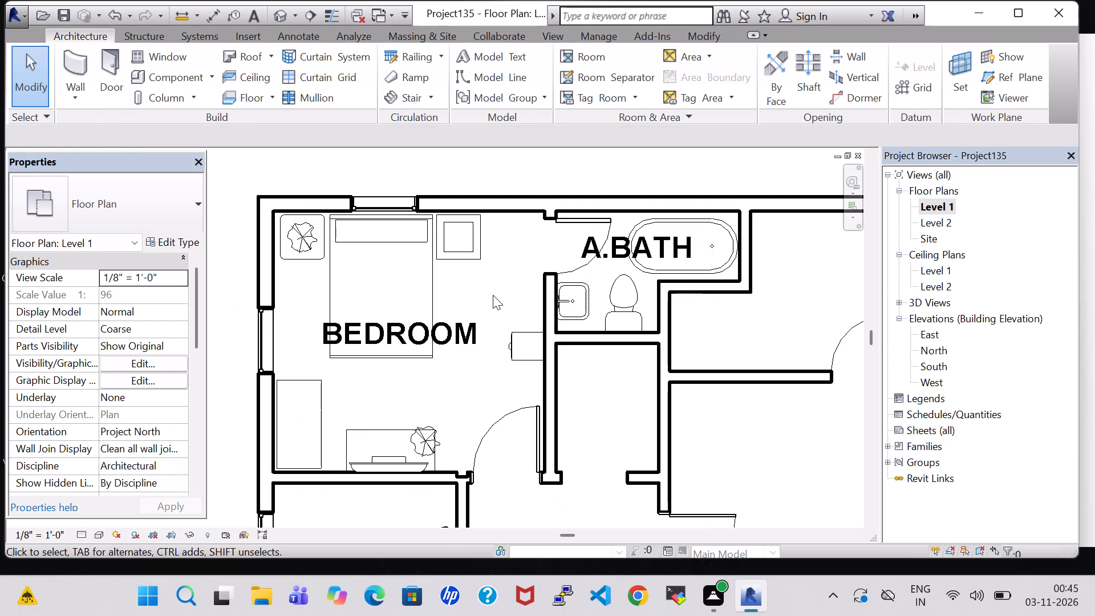
{"action": "scroll", "coordinate": [493, 295], "scroll_direction": "down", "scroll_amount": 3}
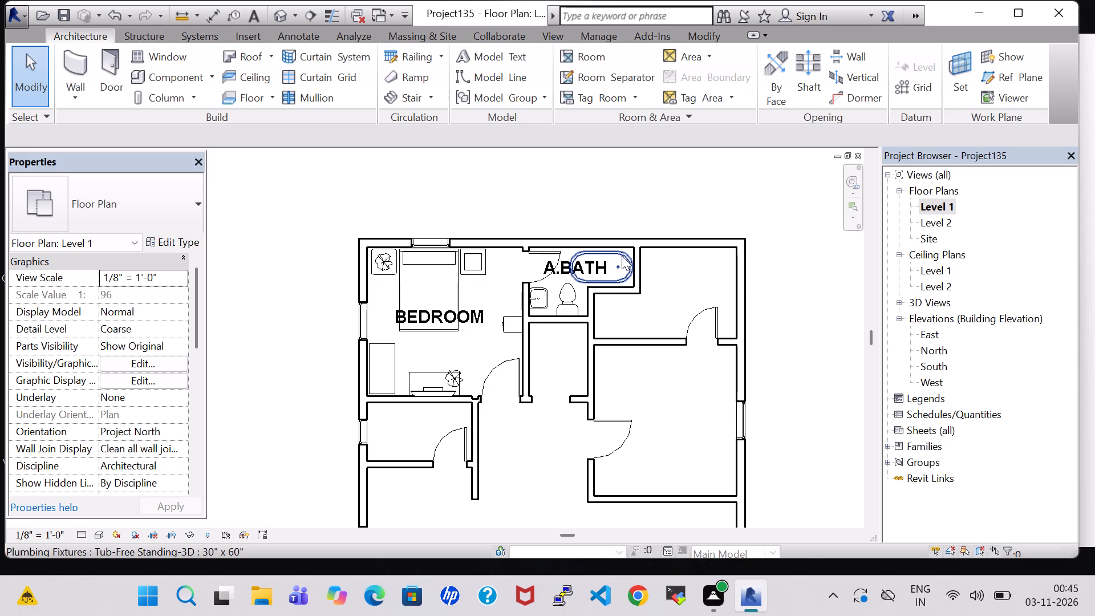
{"action": "left_click", "coordinate": [622, 256]}
{"action": "right_click", "coordinate": [622, 256]}
{"action": "left_click", "coordinate": [722, 301]}
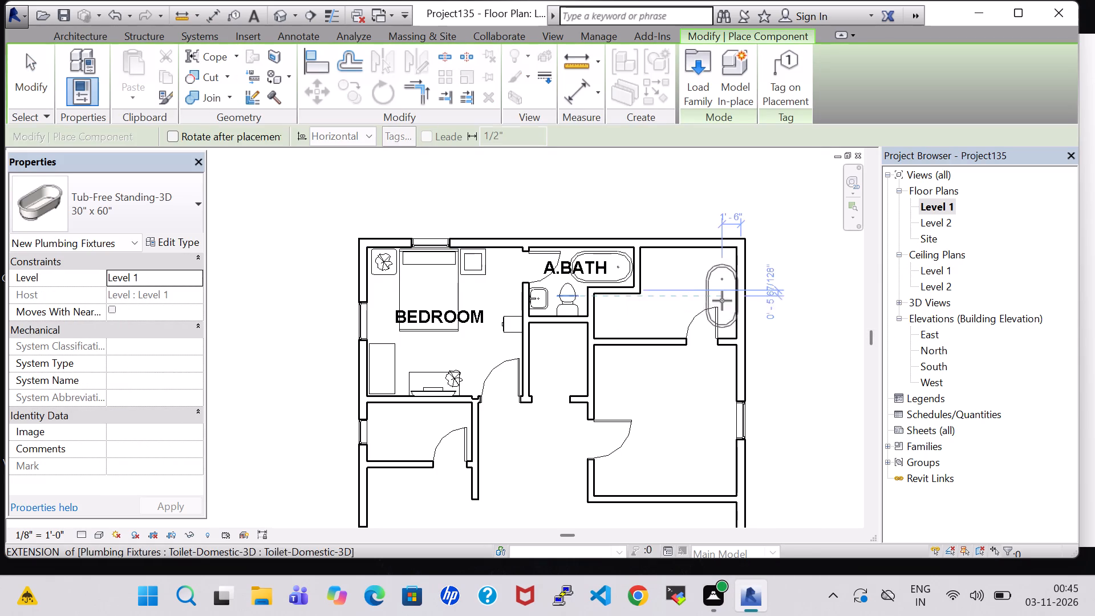
{"action": "key", "text": "space"}
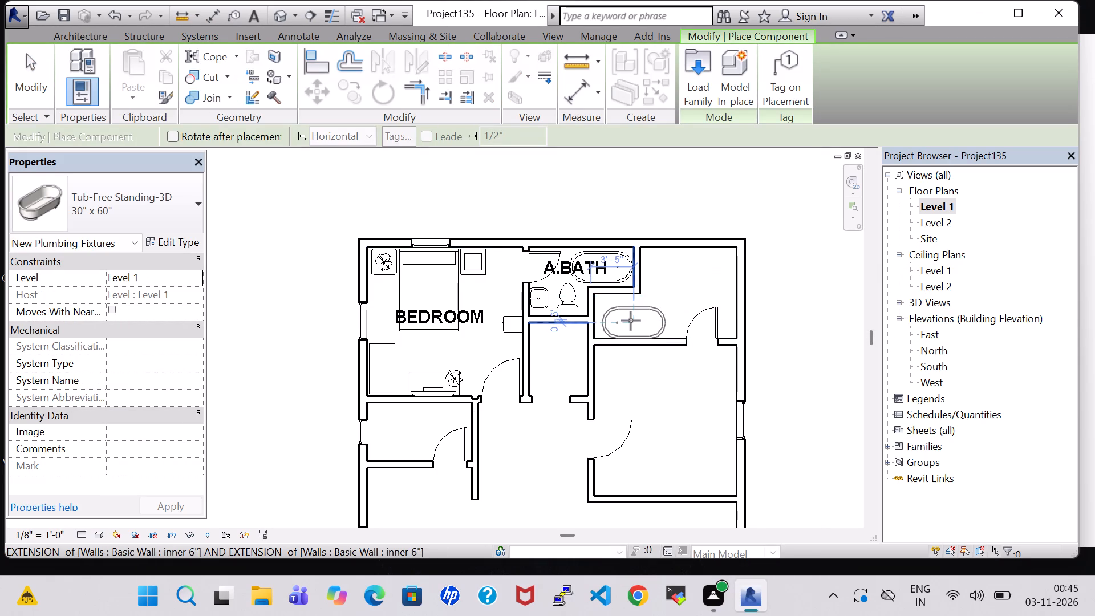
{"action": "scroll", "coordinate": [631, 321], "scroll_direction": "up", "scroll_amount": 2}
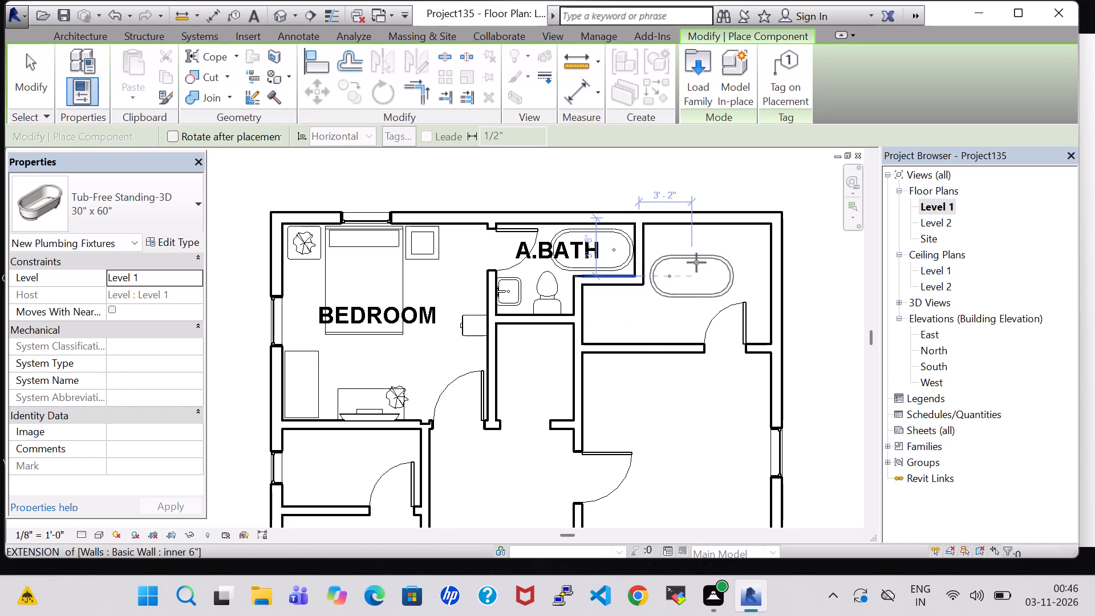
{"action": "left_click", "coordinate": [702, 250]}
{"action": "key", "text": "Escape"}
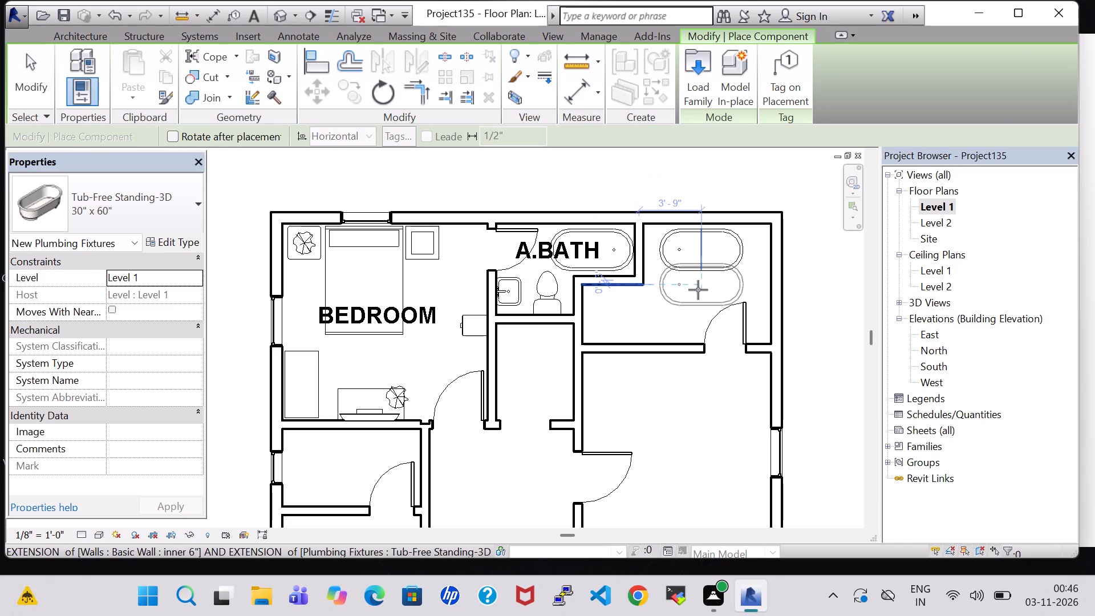
{"action": "key", "text": "Escape"}
Place a matching Toilet-Domestic-3D facing north against the northeast bathroom's south wall, about 1' 10" from the west wall.
{"action": "left_click", "coordinate": [538, 291]}
{"action": "right_click", "coordinate": [538, 291]}
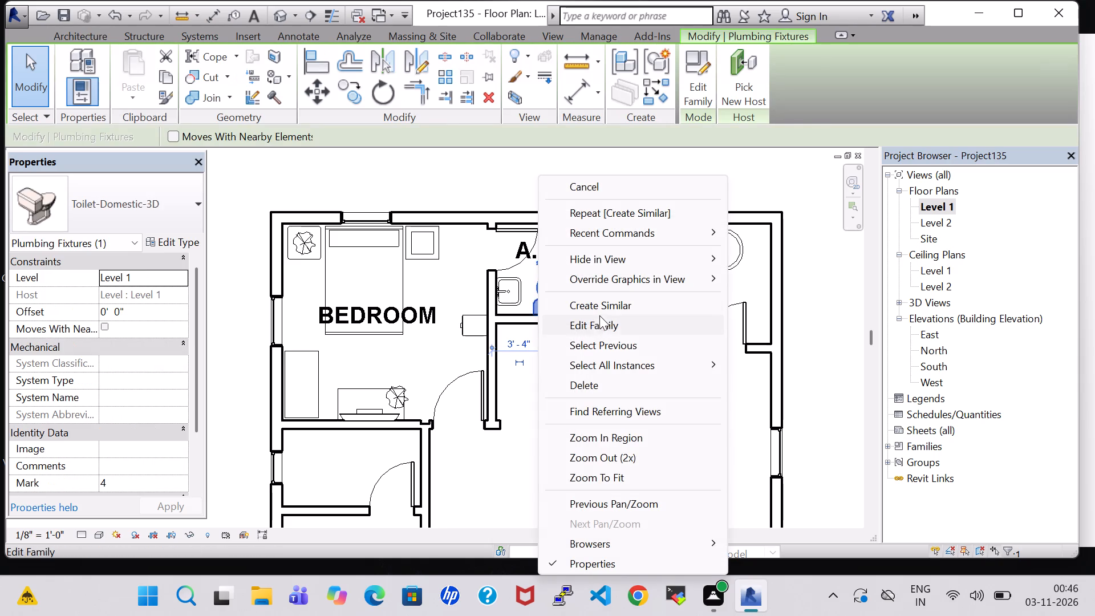
{"action": "left_click", "coordinate": [599, 309]}
{"action": "key", "text": "space"}
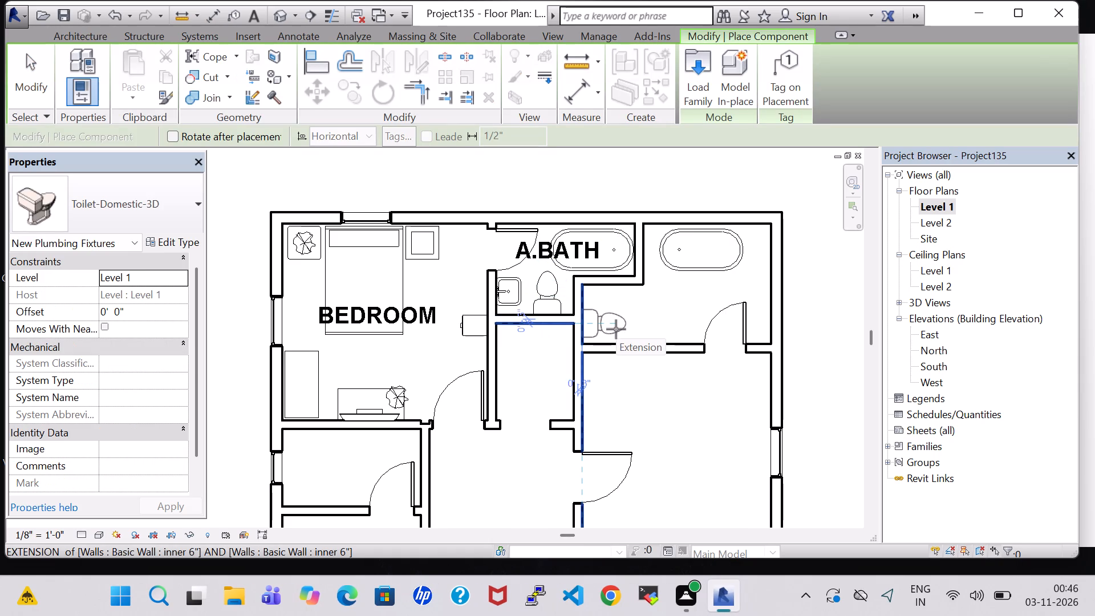
{"action": "key", "text": "space"}
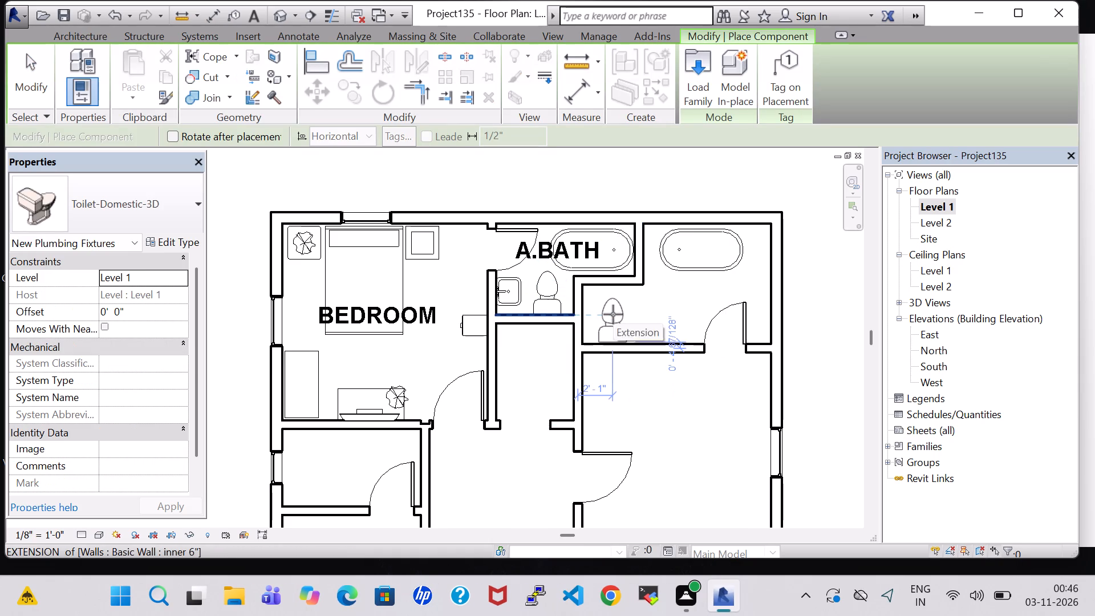
{"action": "double_click", "coordinate": [609, 314]}
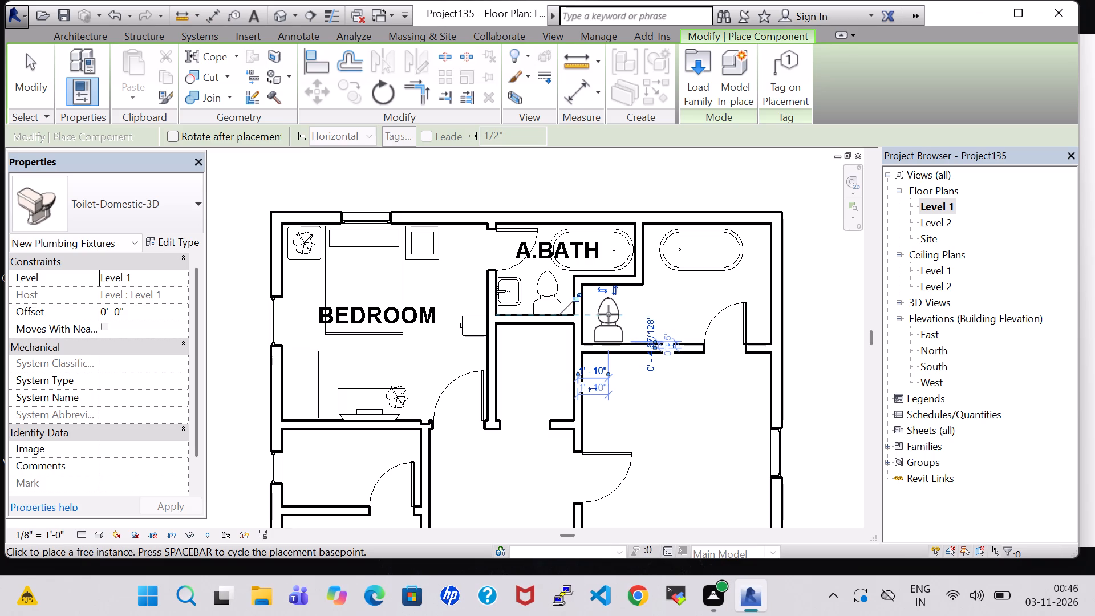
Place a matching Sink Vanity-Square 20" x 18" against the northeast bathroom's south wall, between the toilet and the door, with its faucet toward the wall.
{"action": "key", "text": "Escape"}
{"action": "key", "text": "Escape"}
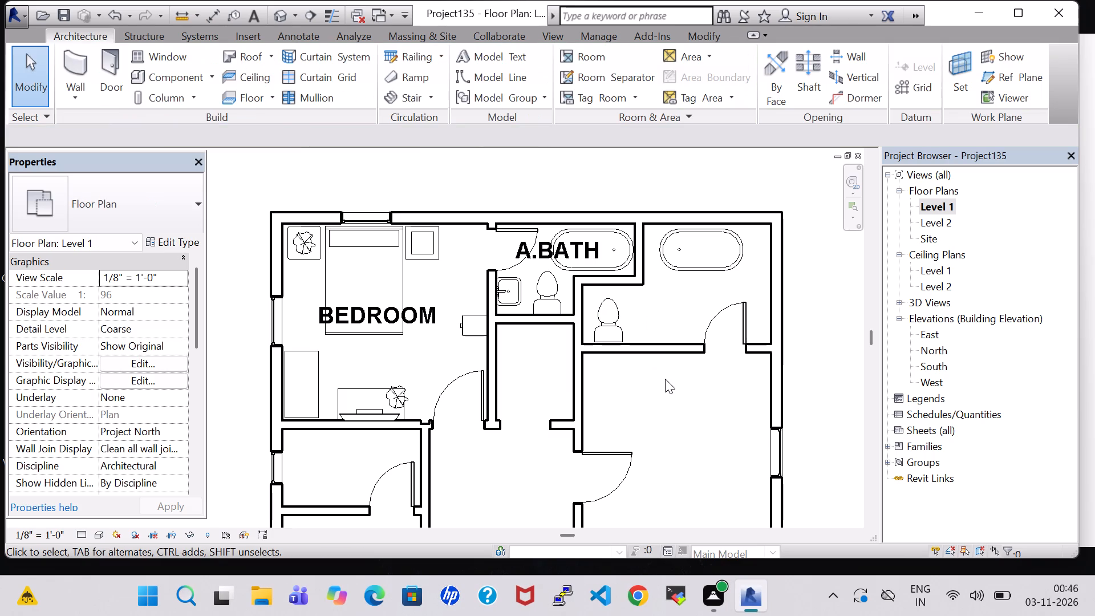
{"action": "key", "text": "Escape"}
{"action": "key", "text": "Escape"}
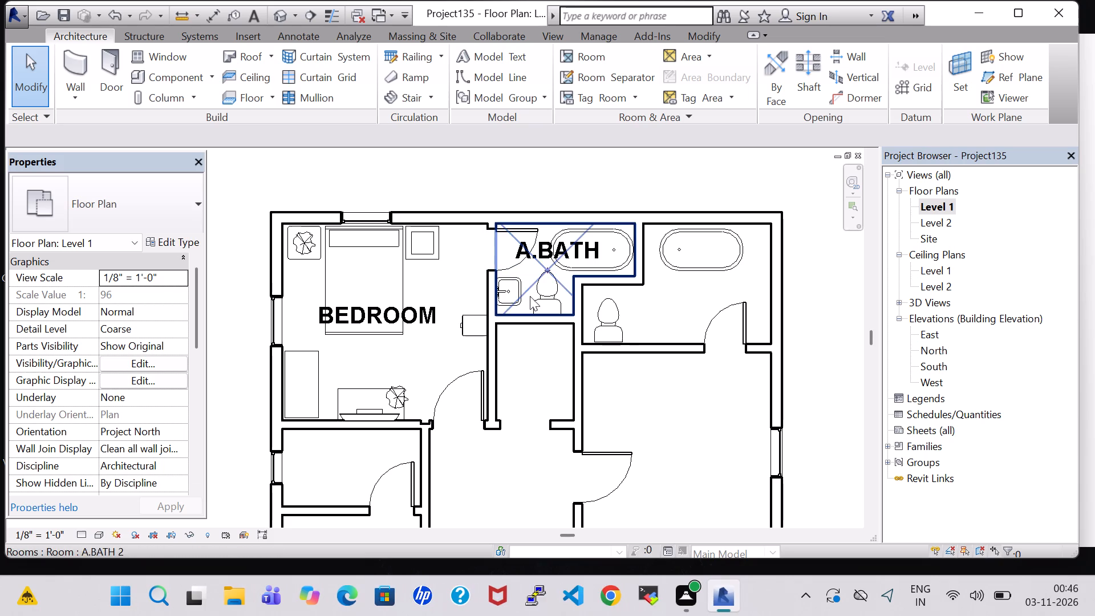
{"action": "left_click", "coordinate": [508, 295]}
{"action": "right_click", "coordinate": [508, 295]}
{"action": "left_click", "coordinate": [600, 308]}
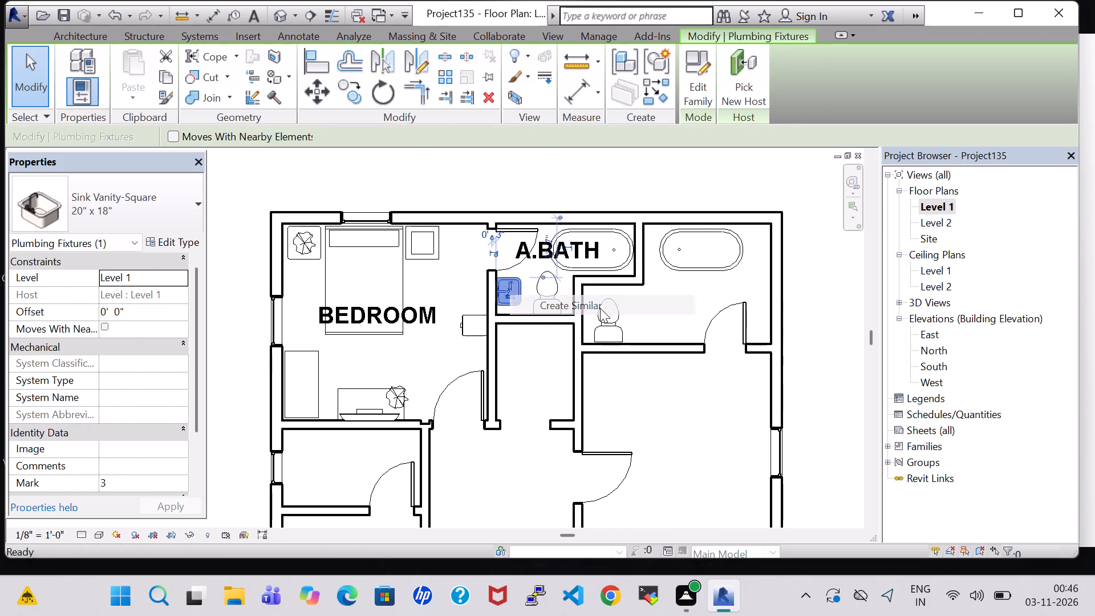
{"action": "key", "text": "space"}
{"action": "key", "text": "space"}
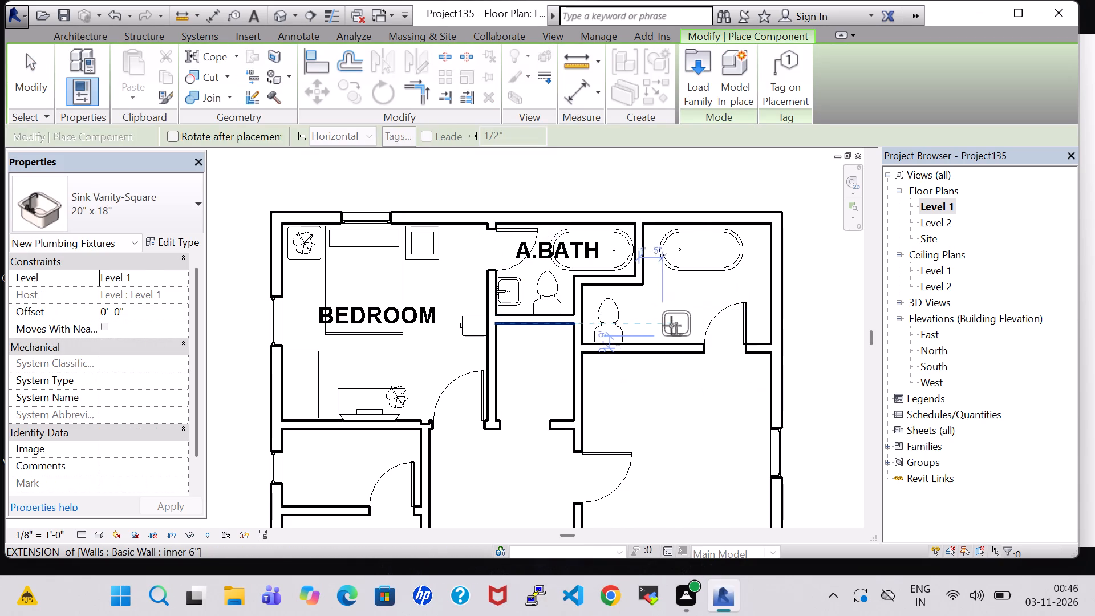
{"action": "scroll", "coordinate": [670, 334], "scroll_direction": "up", "scroll_amount": 8}
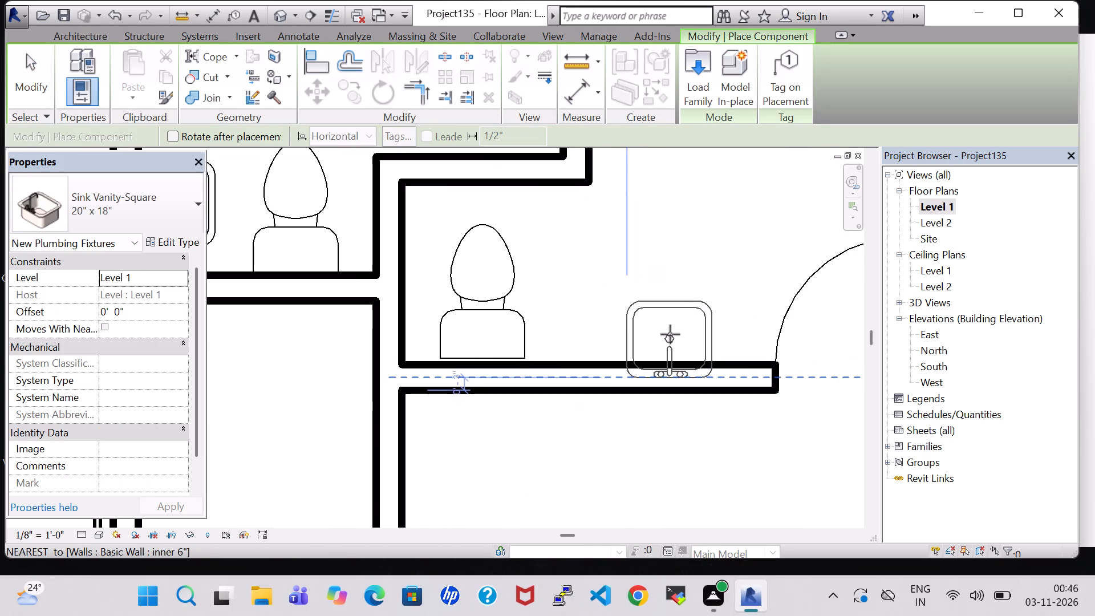
{"action": "left_click", "coordinate": [684, 329]}
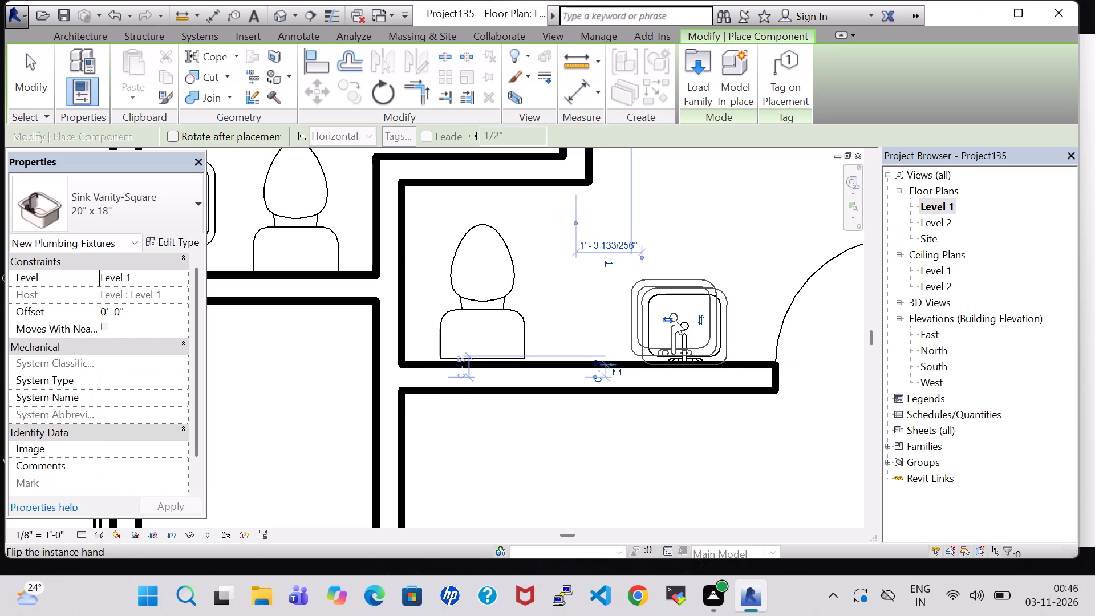
{"action": "key", "text": "Escape"}
{"action": "key", "text": "Escape"}
Nudge the northeast bathroom's sink slightly west along the south wall.
{"action": "left_click", "coordinate": [686, 343]}
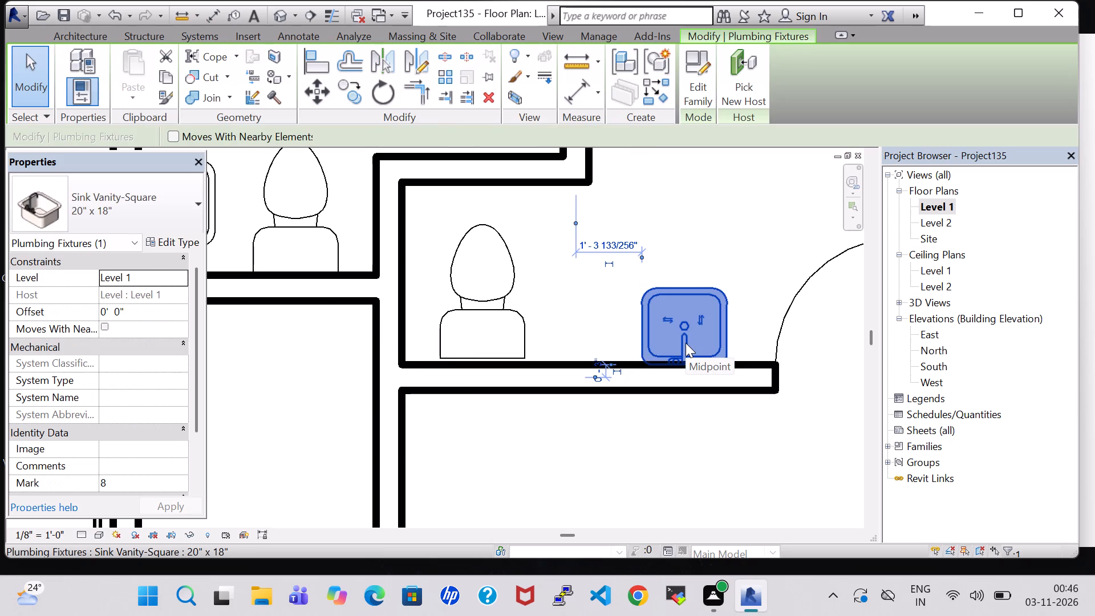
{"action": "key", "text": "Left"}
{"action": "key", "text": "Left"}
{"action": "key", "text": "Left"}
{"action": "key", "text": "Left"}
{"action": "key", "text": "Left"}
{"action": "left_click", "coordinate": [672, 223]}
Place a matching Mirror-Ellipse 24" x 48" on the northeast bathroom's south wall, centred behind the sink.
{"action": "scroll", "coordinate": [587, 217], "scroll_direction": "down", "scroll_amount": 2}
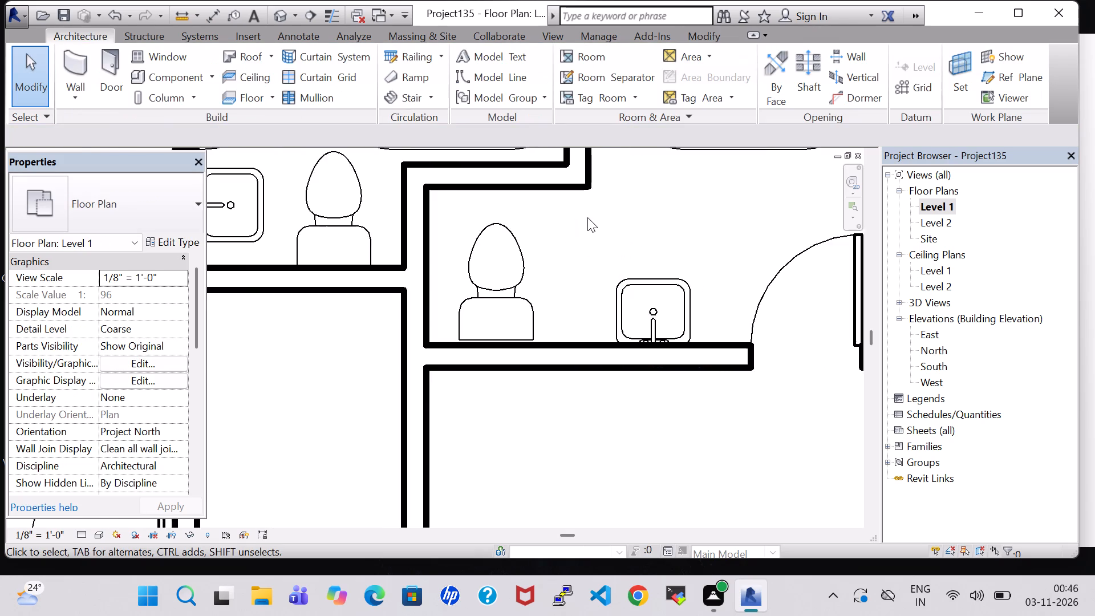
{"action": "scroll", "coordinate": [587, 217], "scroll_direction": "down", "scroll_amount": 3}
{"action": "left_click", "coordinate": [364, 218]}
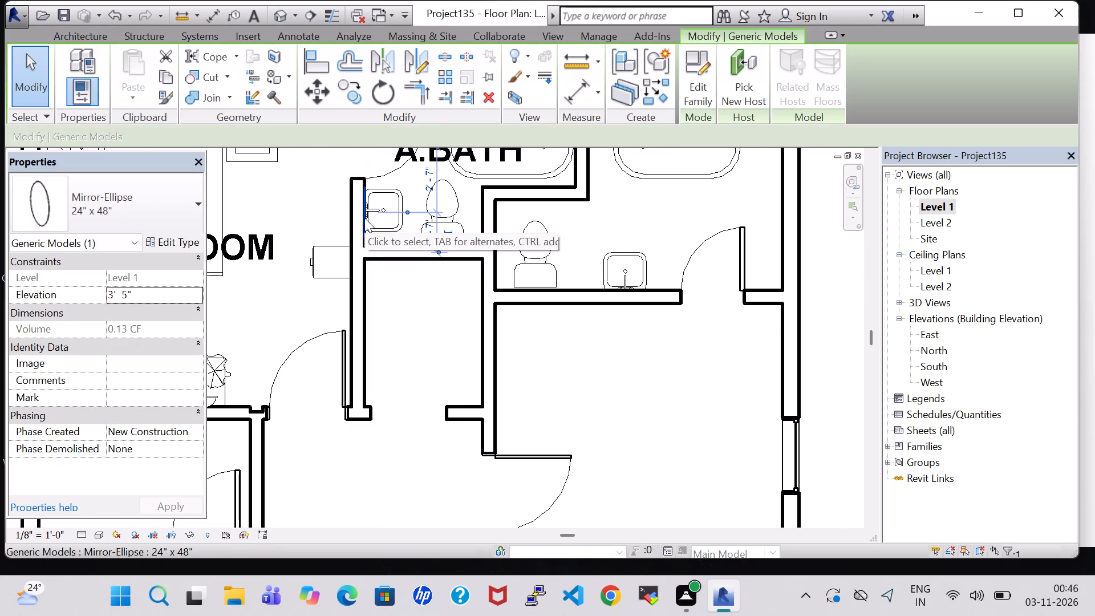
{"action": "right_click", "coordinate": [364, 218]}
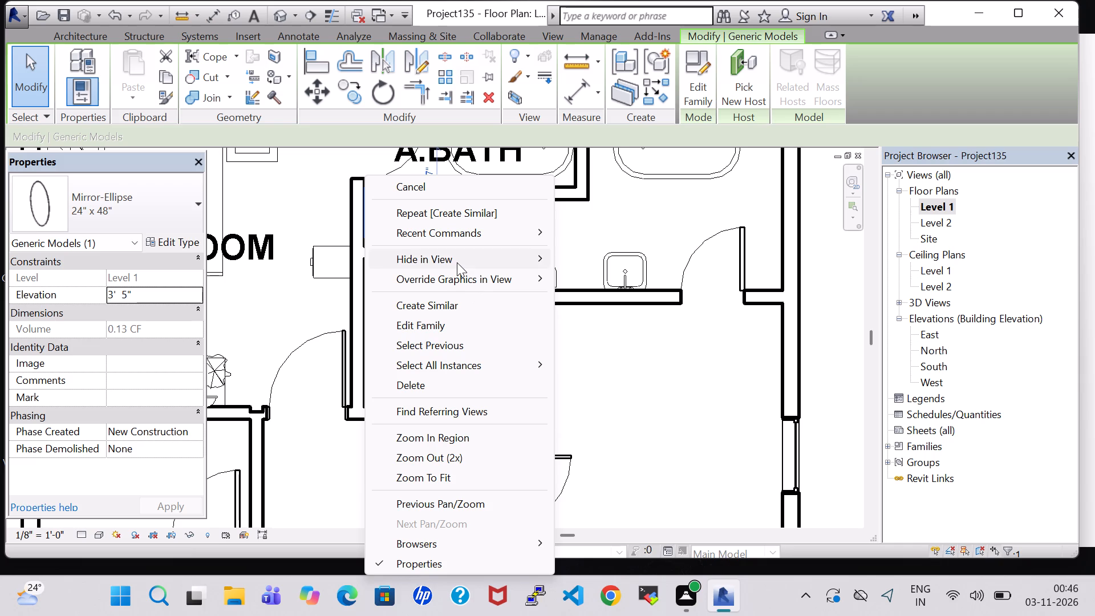
{"action": "left_click", "coordinate": [457, 262]}
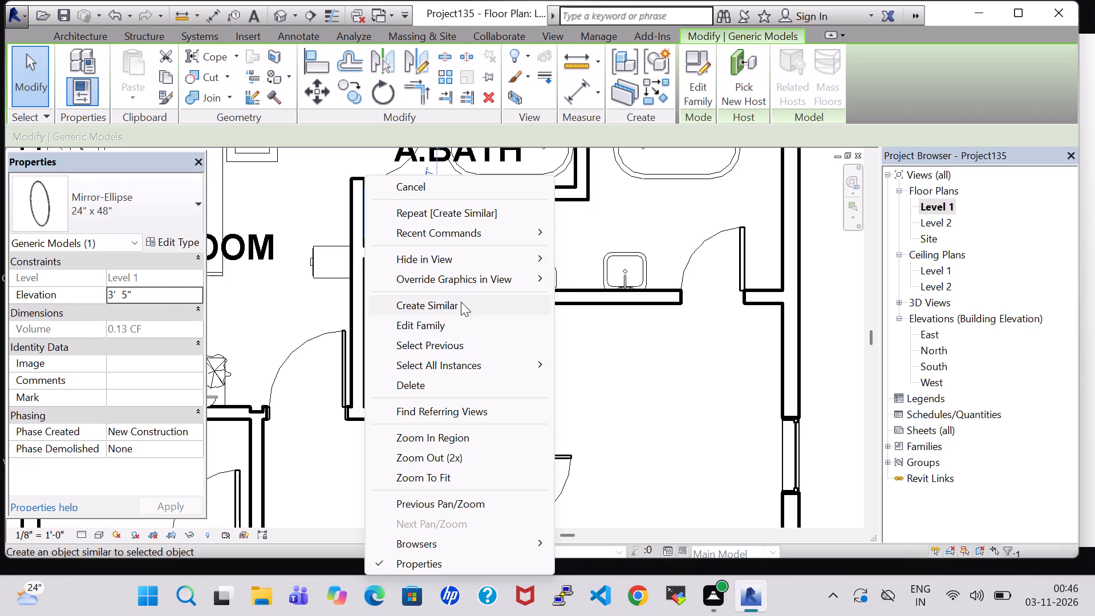
{"action": "left_click", "coordinate": [461, 302]}
{"action": "scroll", "coordinate": [587, 317], "scroll_direction": "up", "scroll_amount": 6}
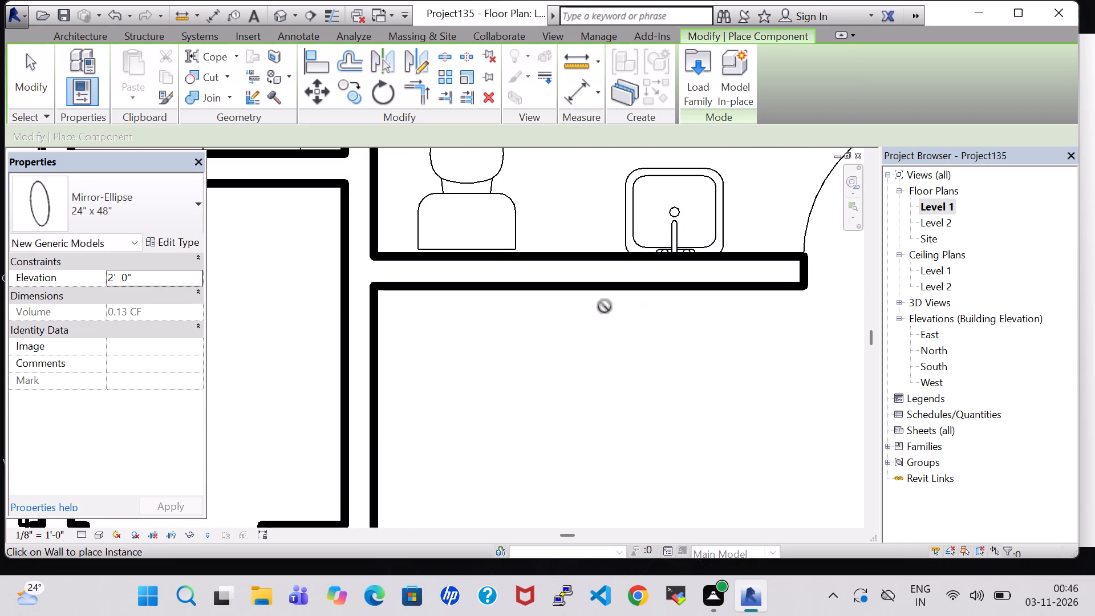
{"action": "left_click", "coordinate": [674, 261]}
{"action": "key", "text": "Escape"}
{"action": "key", "text": "Escape"}
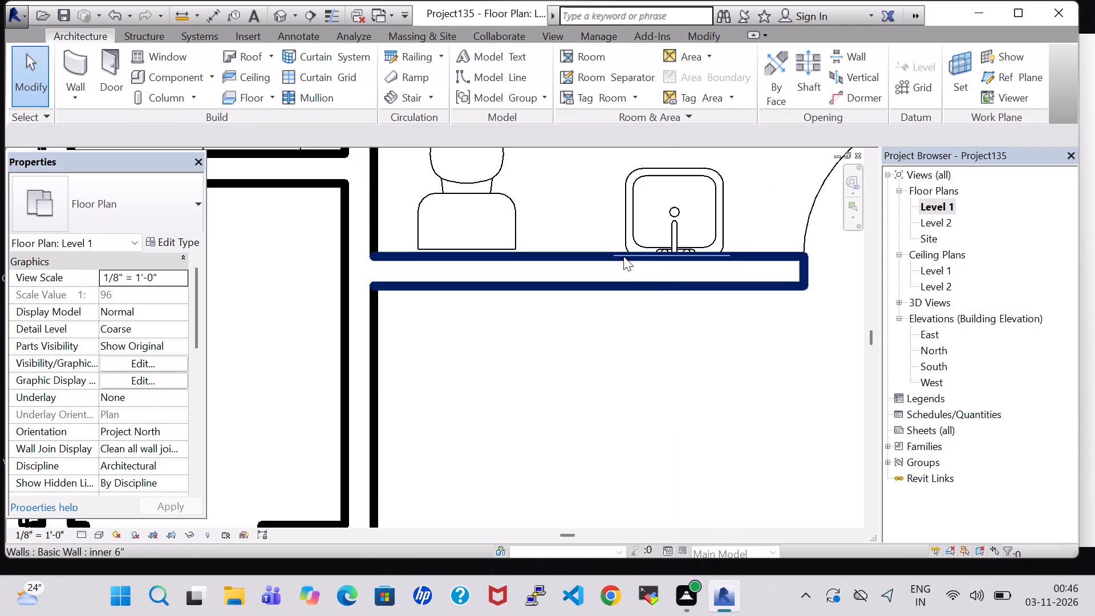
Set the elevation of the mirror behind the northeast bathroom's sink to 3' 5".
{"action": "left_click", "coordinate": [620, 256]}
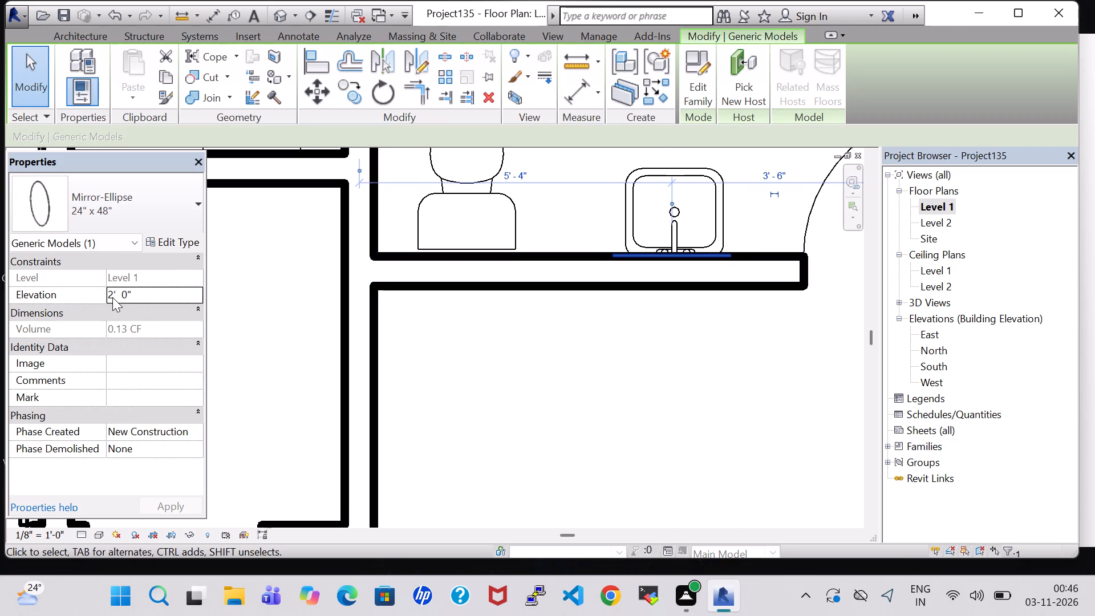
{"action": "left_click", "coordinate": [112, 297]}
{"action": "left_click", "coordinate": [112, 297]}
{"action": "key", "text": "BackSpace"}
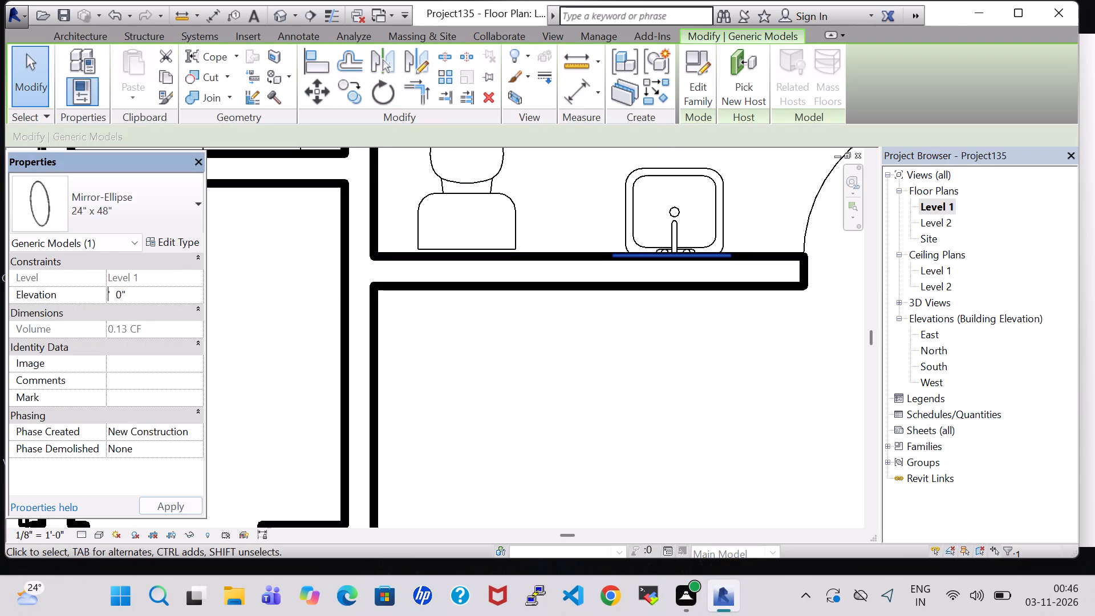
{"action": "key", "text": "3"}
{"action": "key", "text": "Right"}
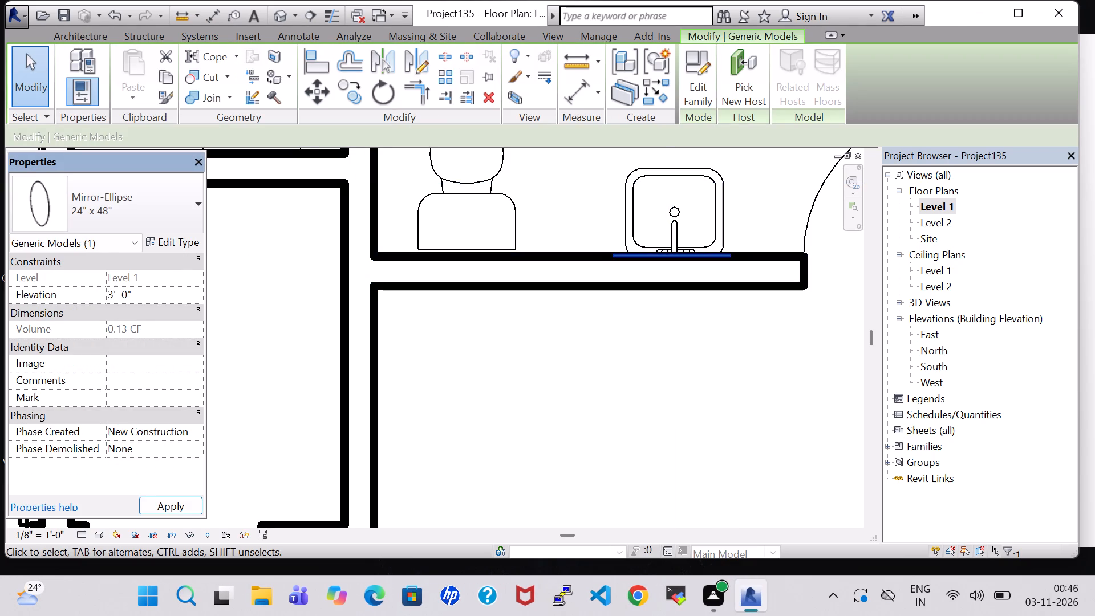
{"action": "key", "text": "Right"}
{"action": "key", "text": "Right"}
{"action": "key", "text": "Right"}
{"action": "key", "text": "BackSpace"}
{"action": "key", "text": "5"}
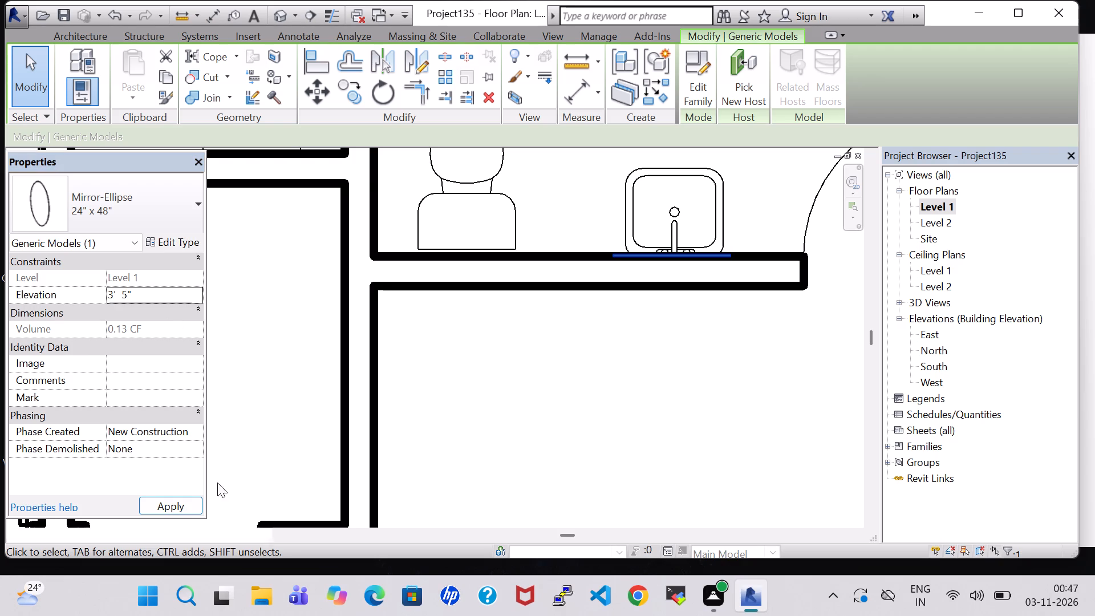
{"action": "left_click", "coordinate": [521, 427]}
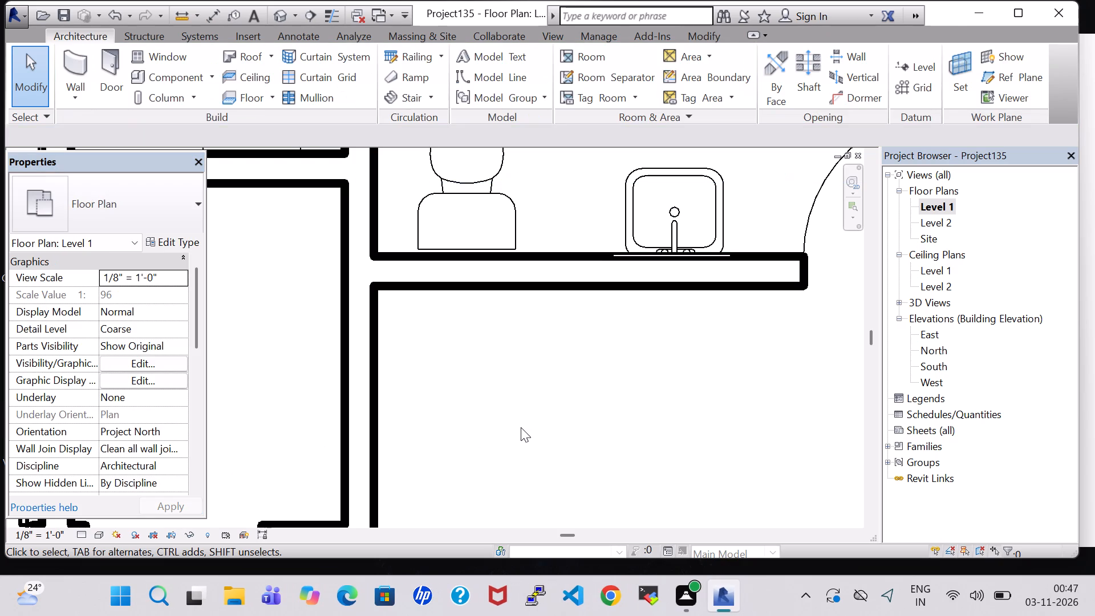
Examine the northeast bathroom's sink, mirror, toilet and tub in the 3D view from several angles.
{"action": "scroll", "coordinate": [532, 416], "scroll_direction": "down", "scroll_amount": 5}
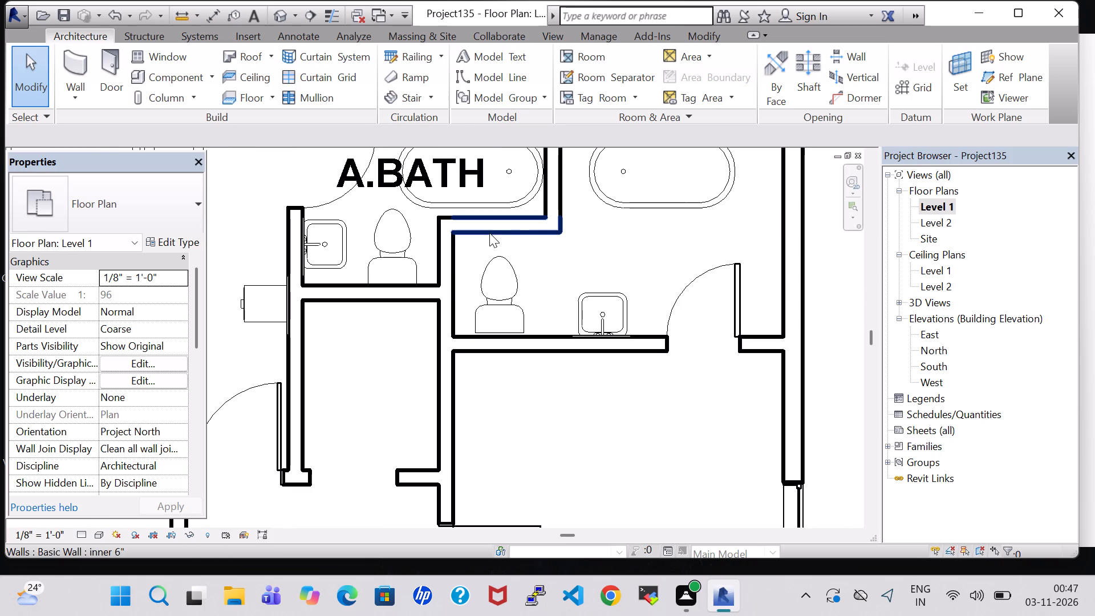
{"action": "left_click", "coordinate": [277, 11]}
{"action": "scroll", "coordinate": [462, 313], "scroll_direction": "down", "scroll_amount": 1}
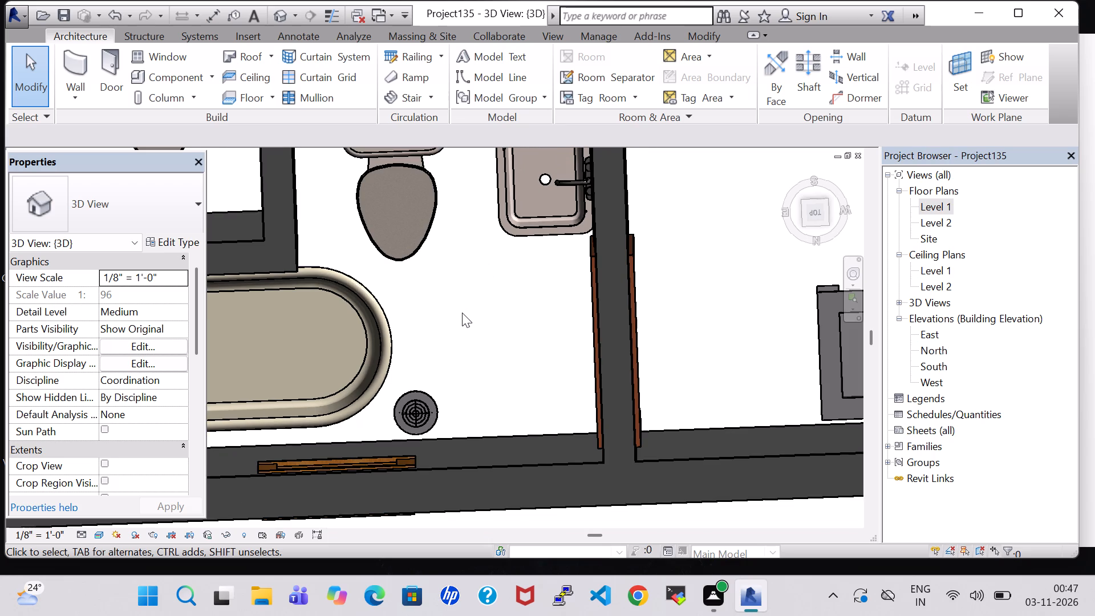
{"action": "middle_click_drag", "start_coordinate": [462, 313], "coordinate": [540, 279], "text": "shift"}
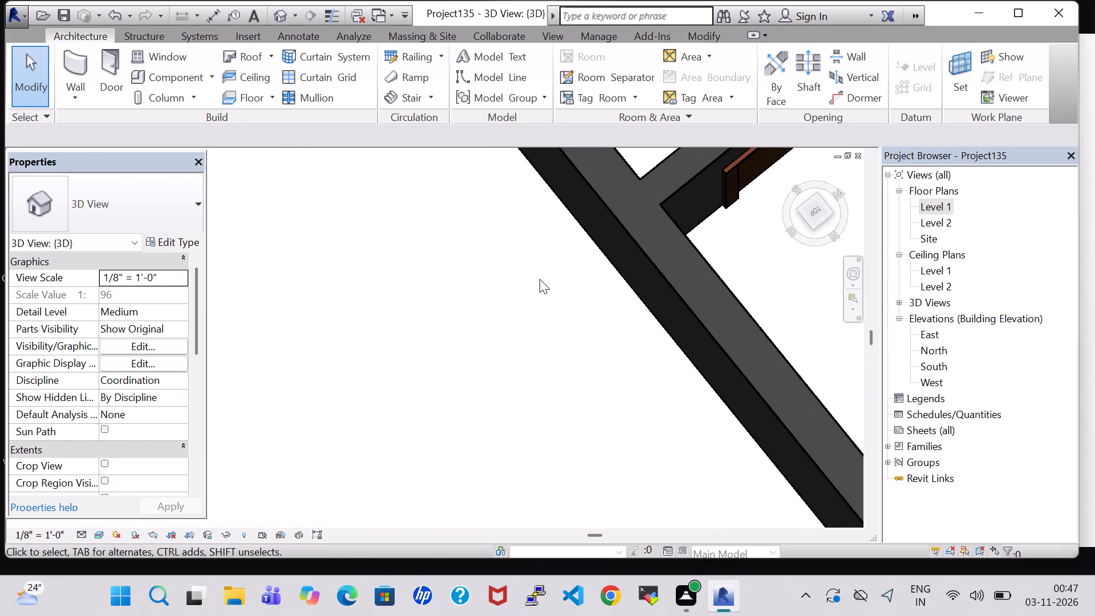
{"action": "middle_click_drag", "start_coordinate": [610, 255], "coordinate": [307, 407]}
{"action": "scroll", "coordinate": [646, 388], "scroll_direction": "down", "scroll_amount": 5}
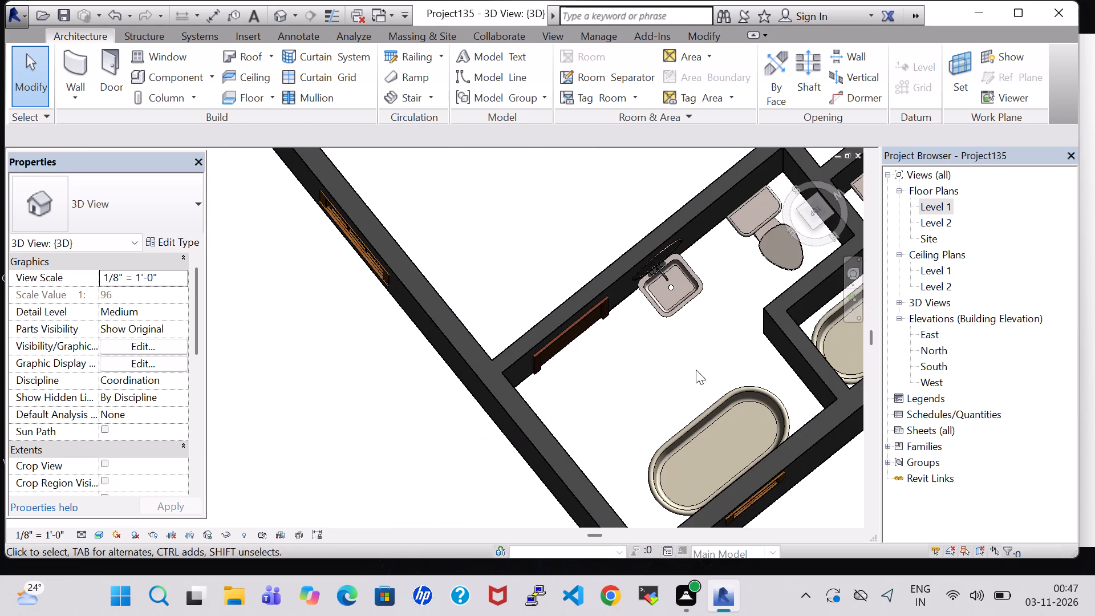
{"action": "middle_click_drag", "start_coordinate": [701, 367], "coordinate": [646, 310]}
{"action": "scroll", "coordinate": [398, 322], "scroll_direction": "up", "scroll_amount": 3}
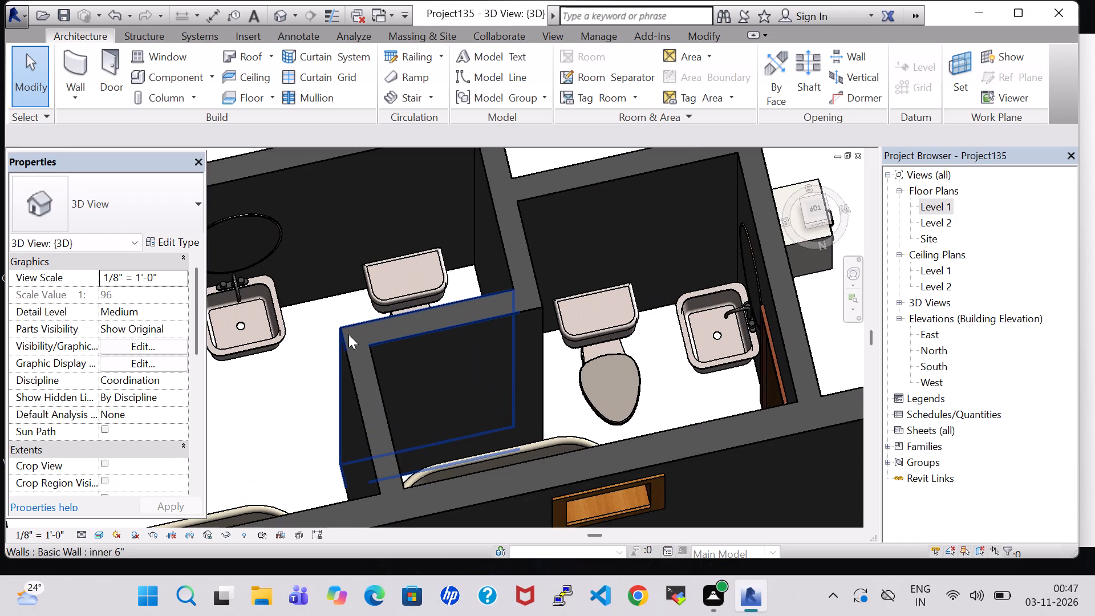
{"action": "middle_click_drag", "start_coordinate": [313, 379], "coordinate": [306, 343], "text": "shift"}
{"action": "middle_click_drag", "start_coordinate": [277, 269], "coordinate": [421, 329]}
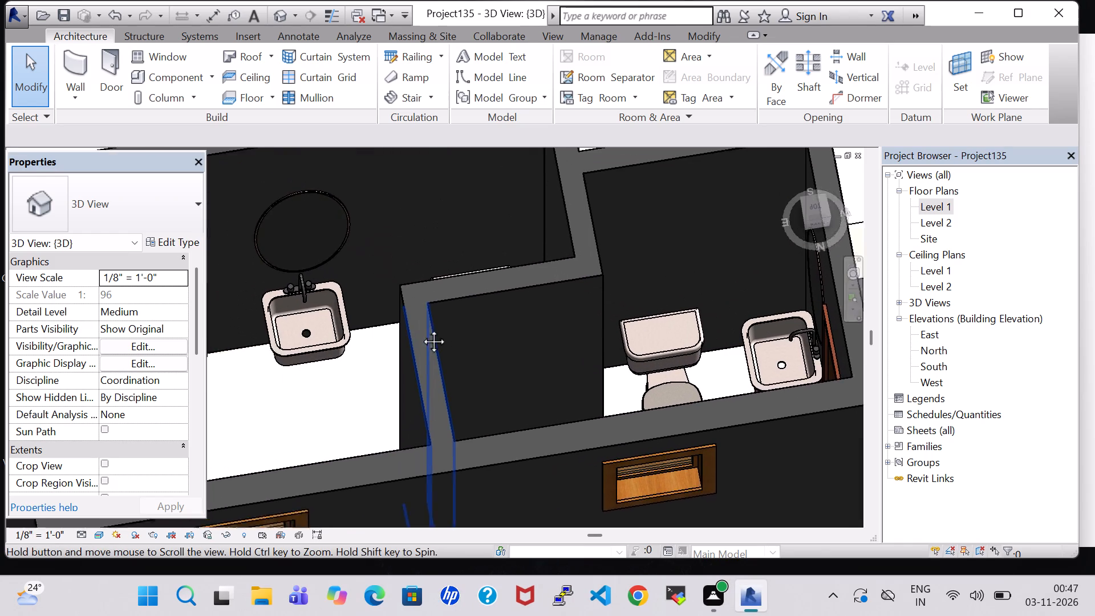
{"action": "middle_click_drag", "start_coordinate": [421, 329], "coordinate": [435, 334]}
{"action": "middle_click_drag", "start_coordinate": [362, 352], "coordinate": [381, 412]}
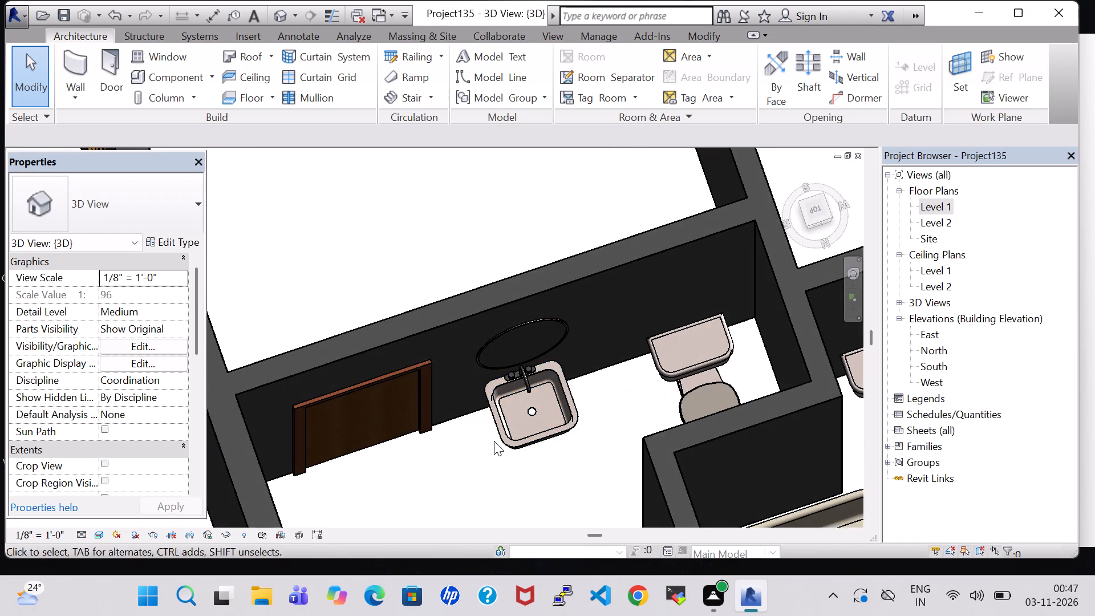
{"action": "middle_click_drag", "start_coordinate": [496, 441], "coordinate": [483, 500], "text": "shift"}
{"action": "middle_click_drag", "start_coordinate": [501, 433], "coordinate": [517, 310]}
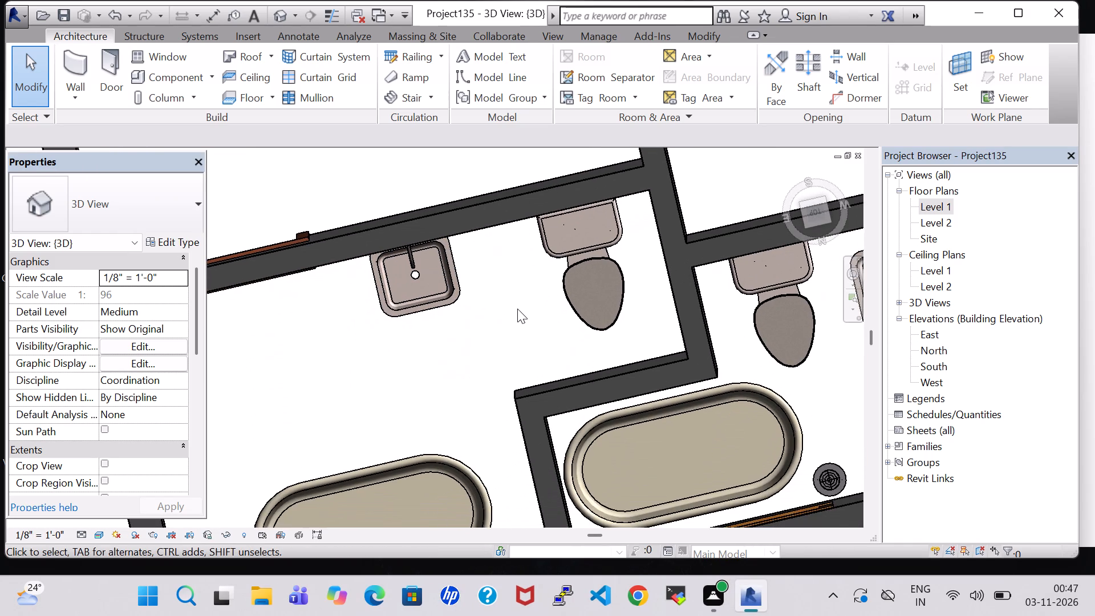
Place a matching Floor Drain - Round, 5" Strainer - 2" Drain, on the Level 1 work plane between the northeast bathroom's tub and sink, near the partition corner.
{"action": "scroll", "coordinate": [517, 309], "scroll_direction": "down", "scroll_amount": 1}
{"action": "left_click", "coordinate": [793, 444]}
{"action": "right_click", "coordinate": [793, 444]}
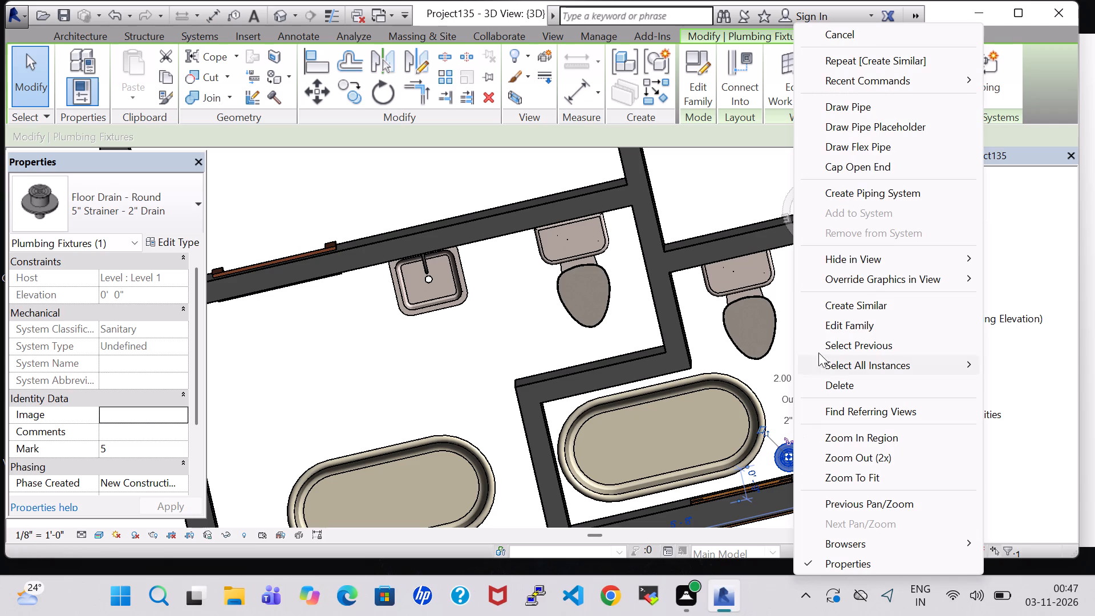
{"action": "left_click", "coordinate": [833, 307]}
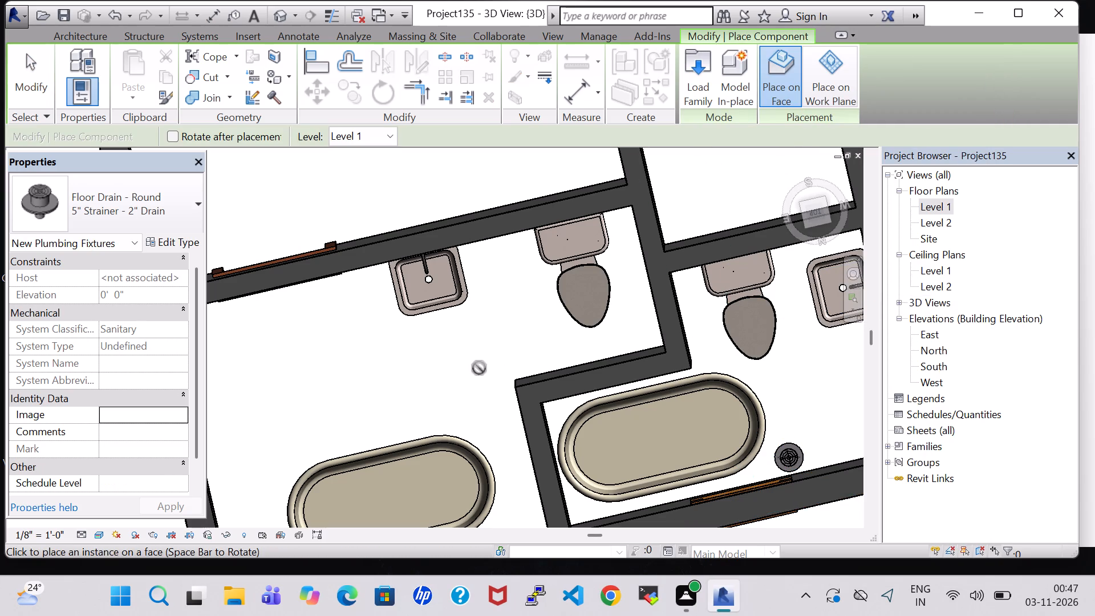
{"action": "left_click", "coordinate": [833, 92]}
{"action": "middle_click_drag", "start_coordinate": [390, 361], "coordinate": [417, 278]}
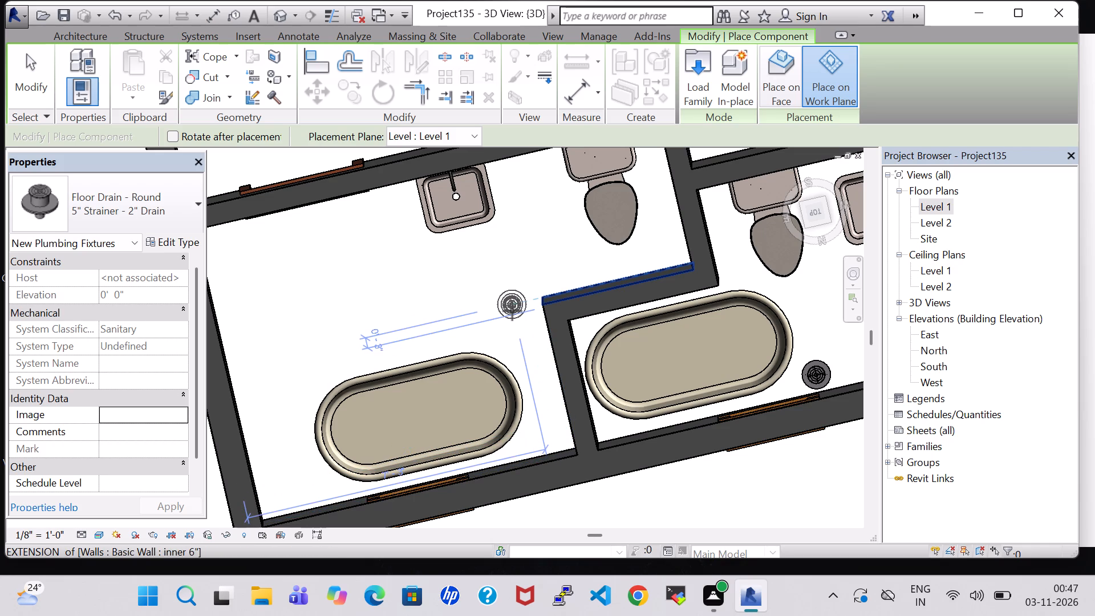
{"action": "left_click", "coordinate": [512, 311]}
{"action": "key", "text": "Escape"}
{"action": "key", "text": "Escape"}
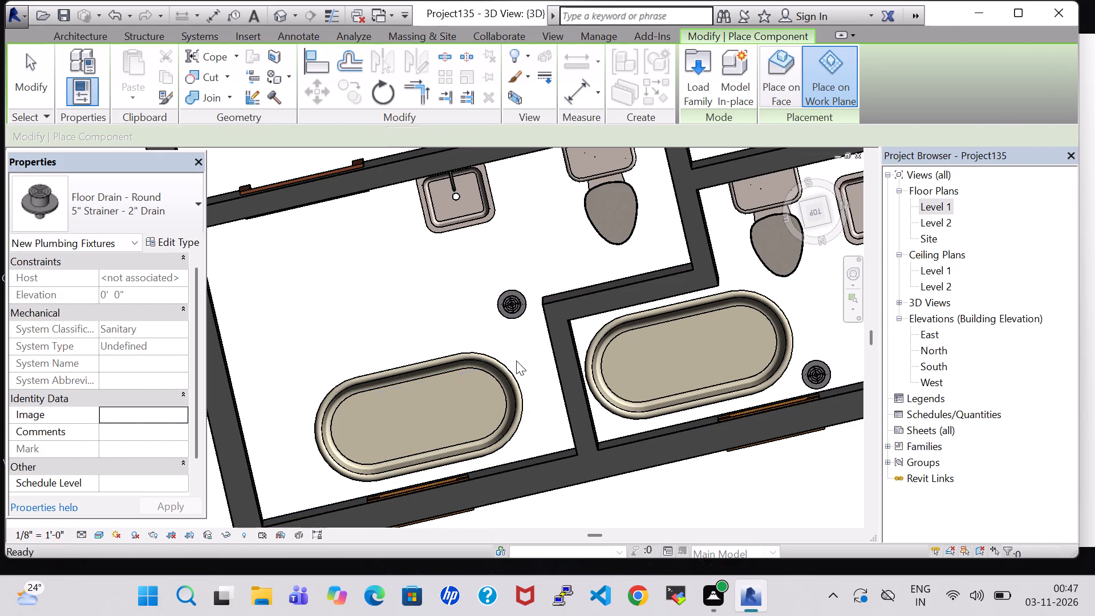
Nudge the northeast bathroom's freestanding tub slightly east and toward the north wall.
{"action": "left_click", "coordinate": [417, 371]}
{"action": "key", "text": "Left"}
{"action": "key", "text": "Left"}
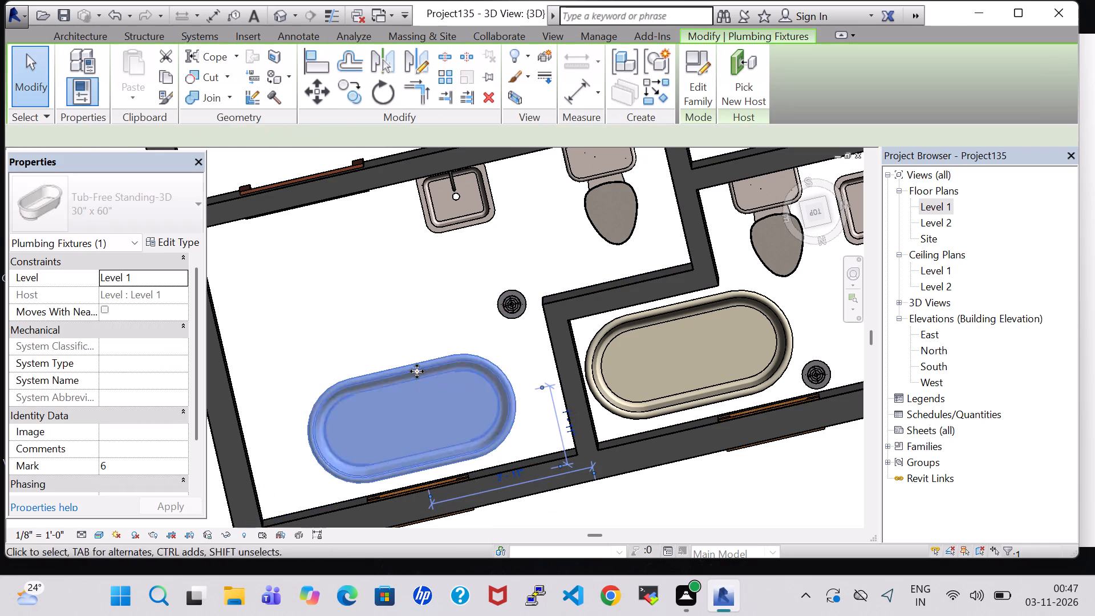
{"action": "key", "text": "Left"}
{"action": "key", "text": "Left"}
{"action": "key", "text": "Down"}
{"action": "key", "text": "Left"}
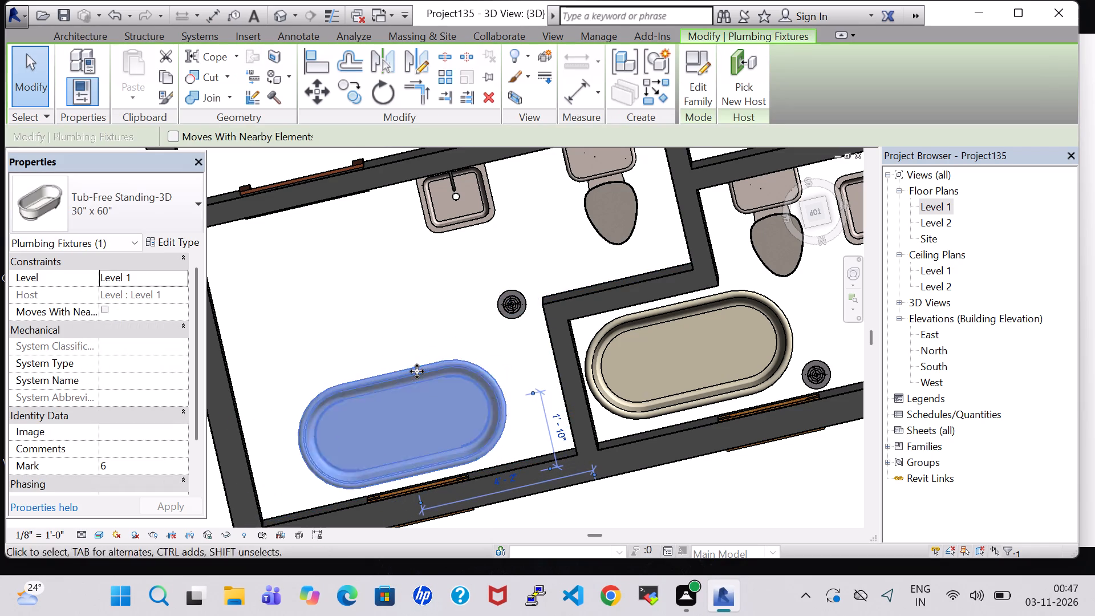
{"action": "left_click", "coordinate": [390, 278]}
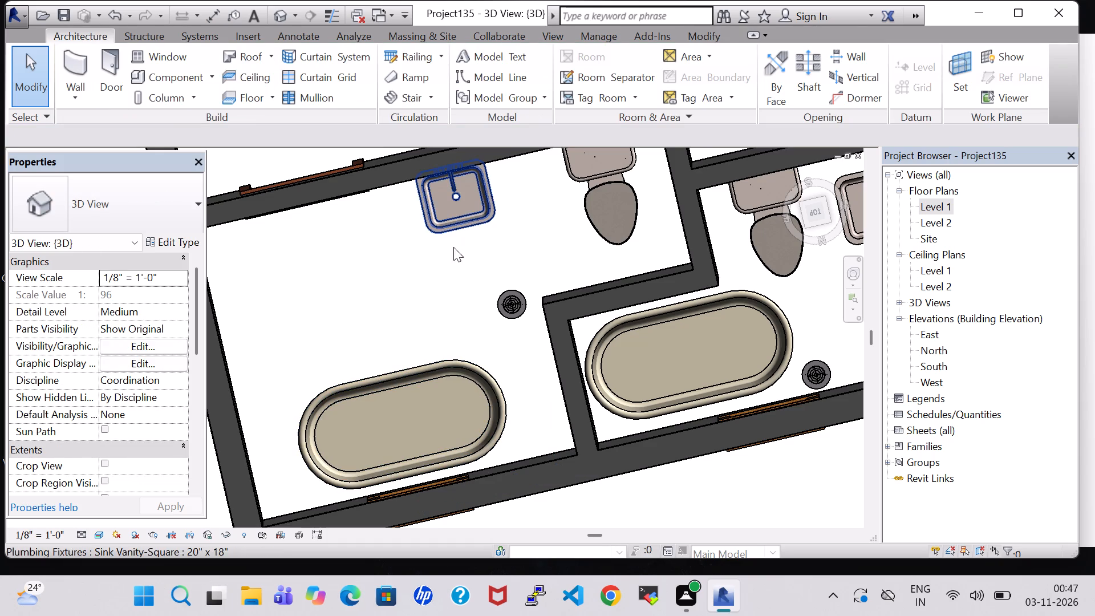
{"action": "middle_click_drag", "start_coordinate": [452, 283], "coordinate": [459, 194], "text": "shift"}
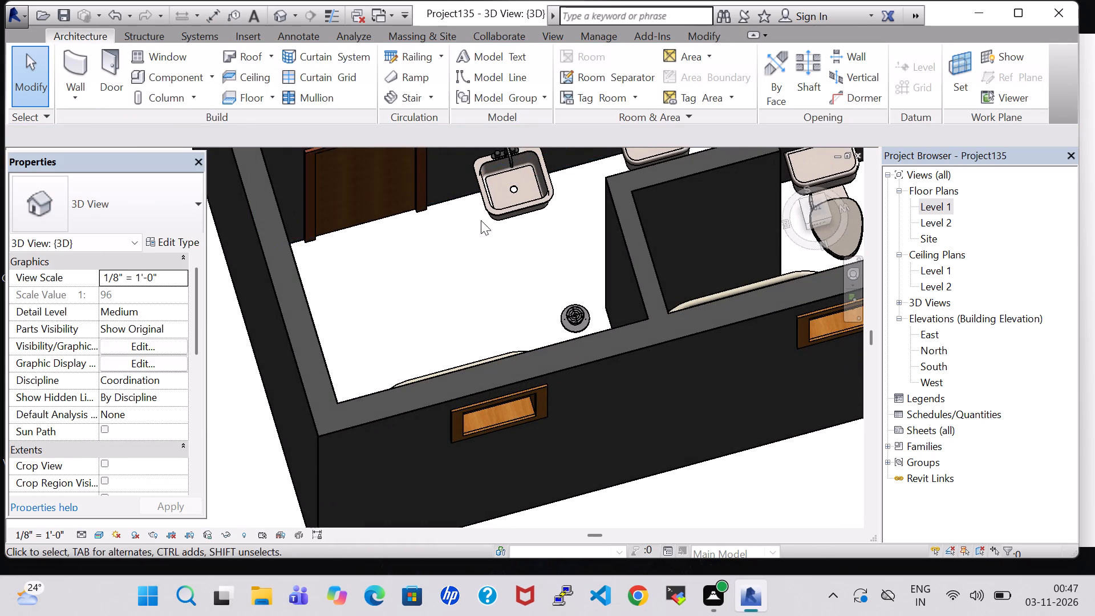
Examine the two north bathrooms' sinks, toilets, tubs and floor drain from above in the 3D view.
{"action": "middle_click_drag", "start_coordinate": [485, 226], "coordinate": [469, 305]}
{"action": "scroll", "coordinate": [469, 305], "scroll_direction": "up", "scroll_amount": 5}
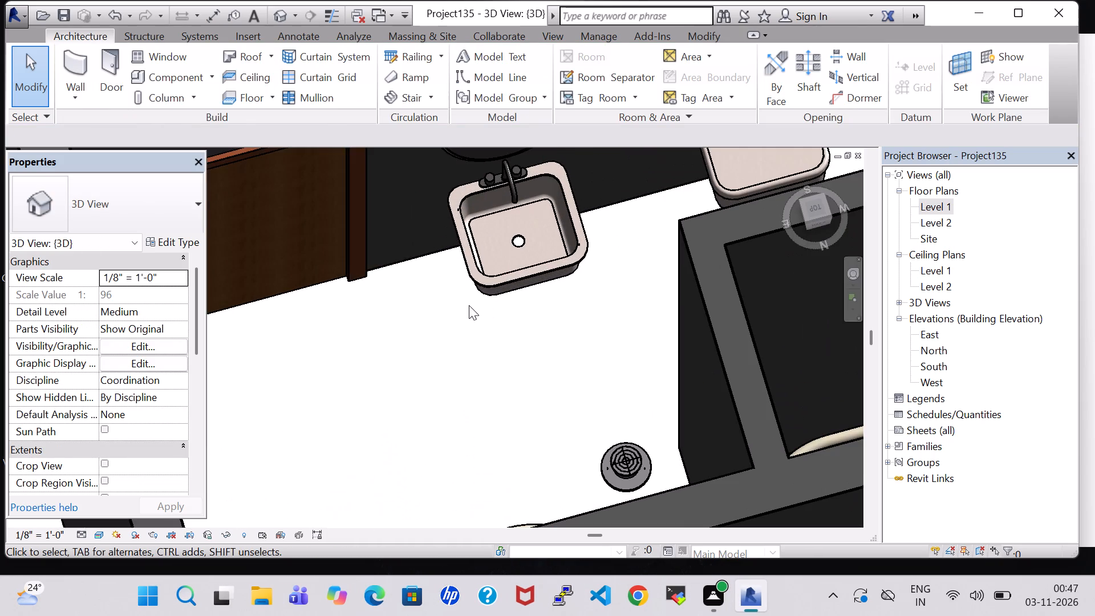
{"action": "scroll", "coordinate": [469, 305], "scroll_direction": "down", "scroll_amount": 5}
{"action": "middle_click_drag", "start_coordinate": [474, 305], "coordinate": [472, 318], "text": "shift"}
{"action": "middle_click_drag", "start_coordinate": [471, 318], "coordinate": [465, 362], "text": "shift"}
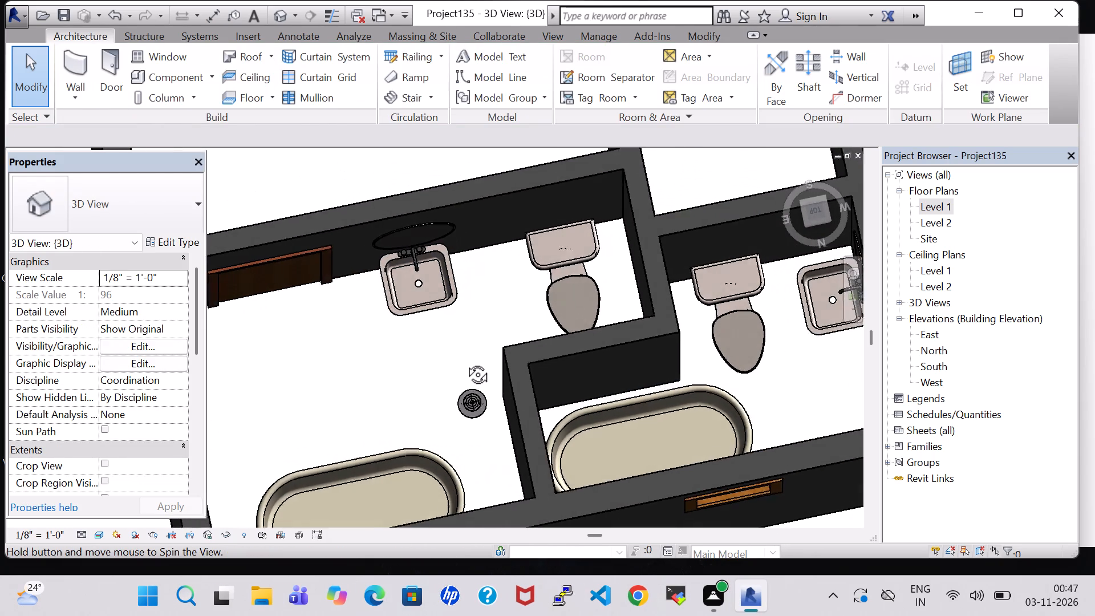
{"action": "middle_click_drag", "start_coordinate": [465, 362], "coordinate": [464, 366], "text": "shift"}
{"action": "middle_click", "coordinate": [438, 394], "text": "shift"}
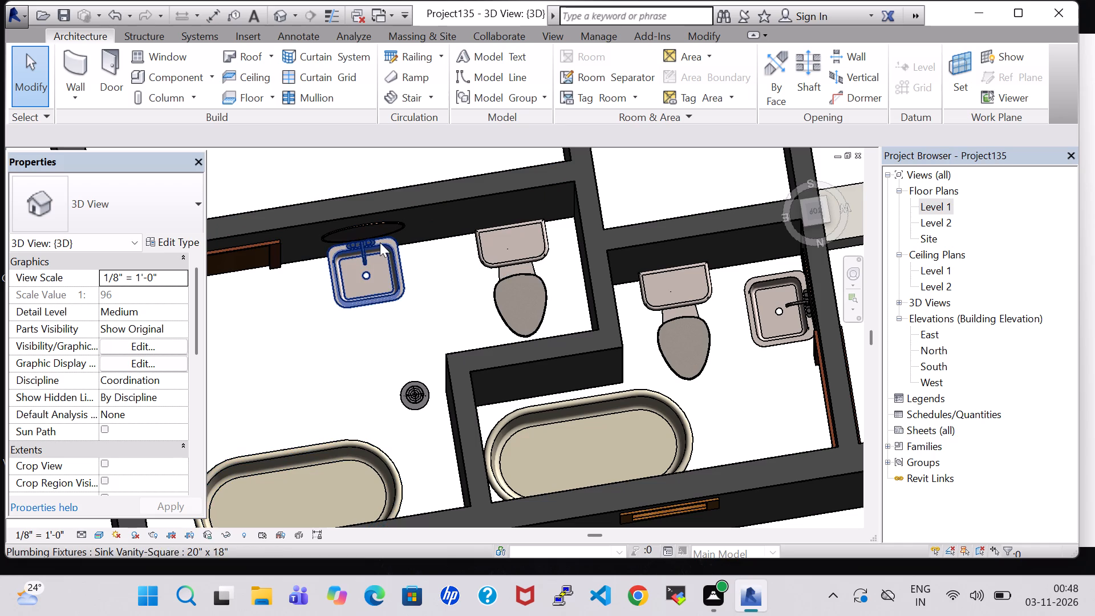
In the Level 1 floor plan, nudge the northeast bathroom's freestanding tub west, close to the partition wall.
{"action": "triple_click", "coordinate": [926, 205]}
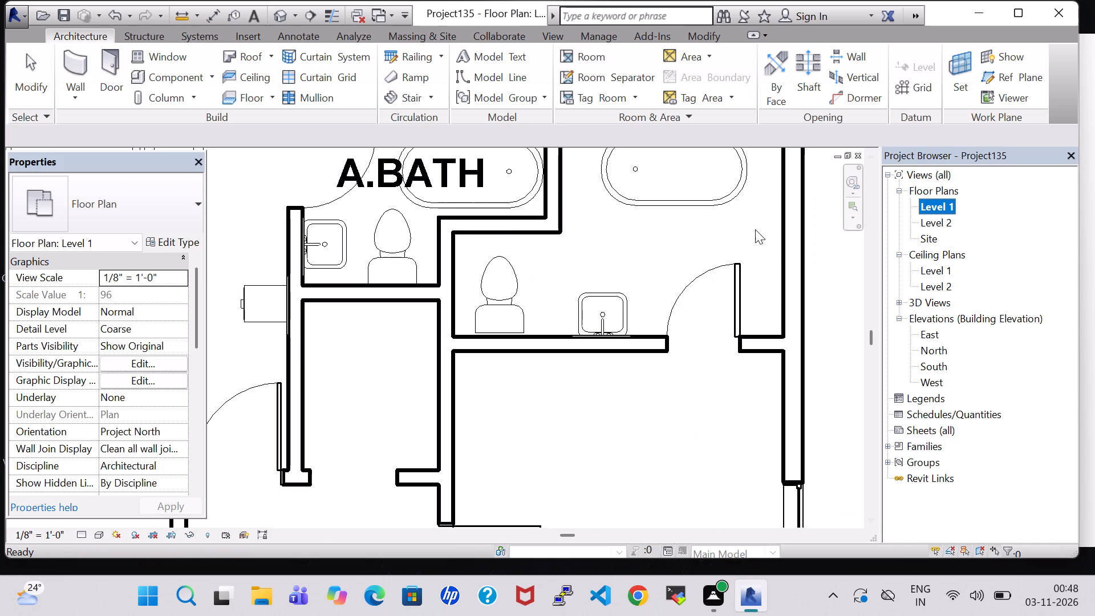
{"action": "scroll", "coordinate": [754, 230], "scroll_direction": "down", "scroll_amount": 3}
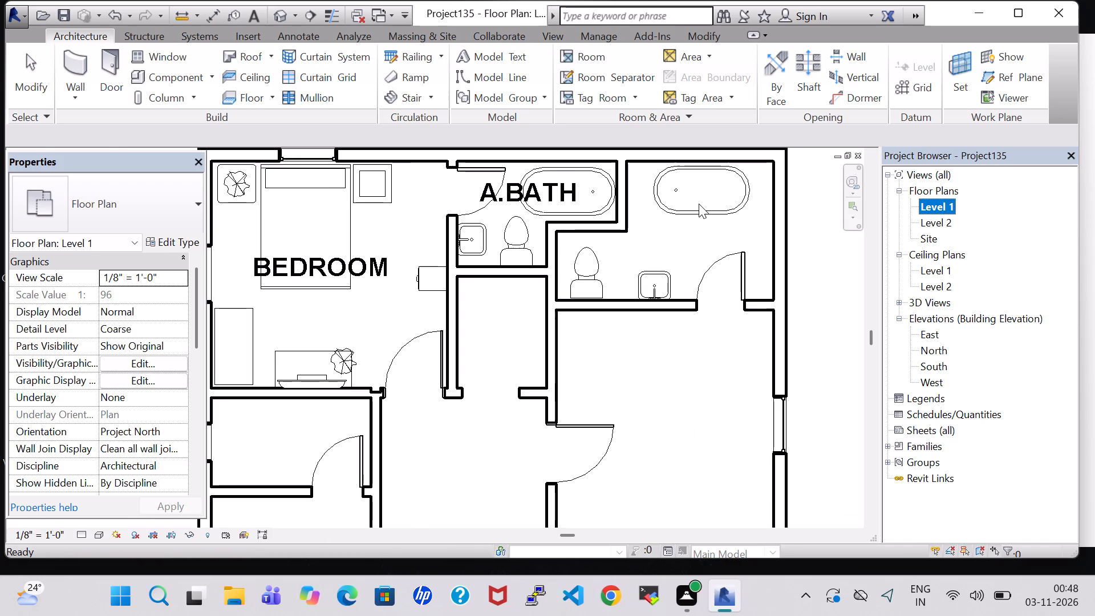
{"action": "left_click", "coordinate": [699, 221]}
{"action": "left_click", "coordinate": [693, 217]}
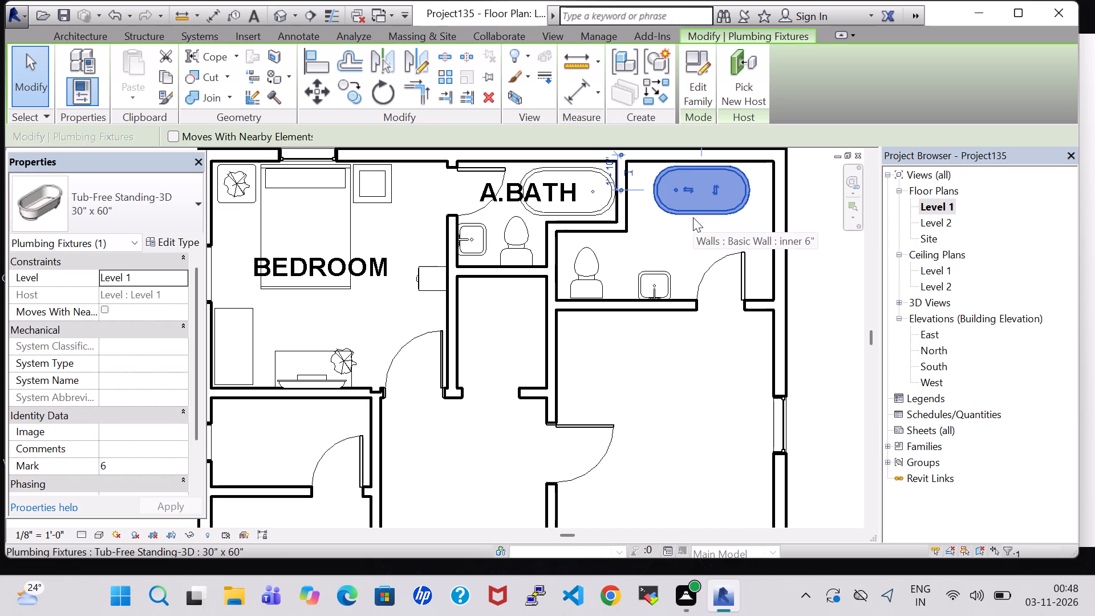
{"action": "key", "text": "Left"}
{"action": "key", "text": "Left"}
{"action": "key", "text": "Left"}
{"action": "key", "text": "Left"}
{"action": "key", "text": "Left"}
{"action": "key", "text": "Left"}
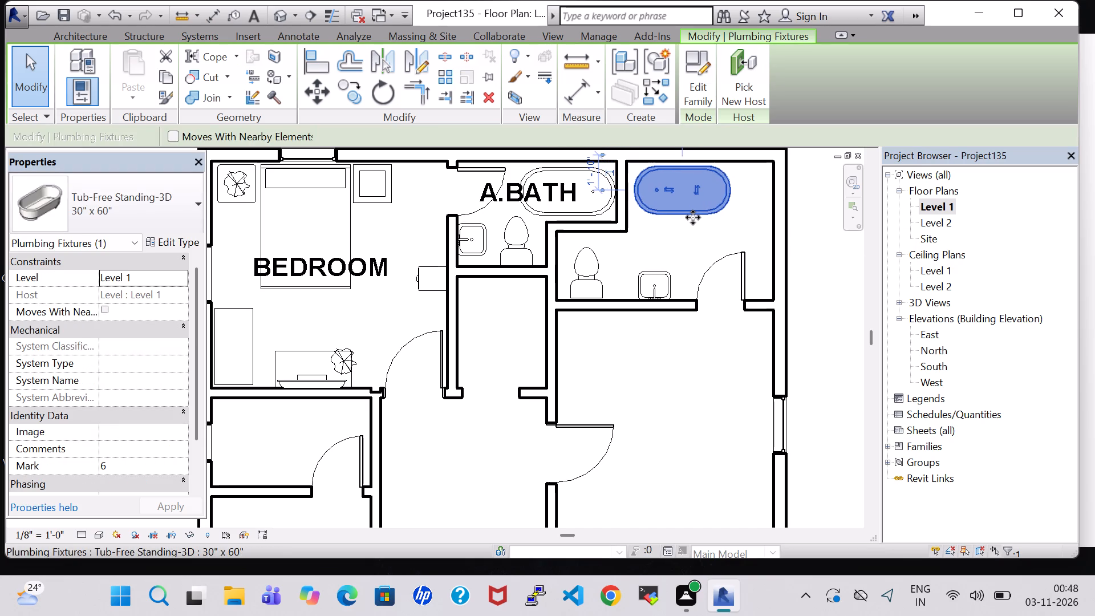
{"action": "key", "text": "Left"}
{"action": "left_click", "coordinate": [708, 378]}
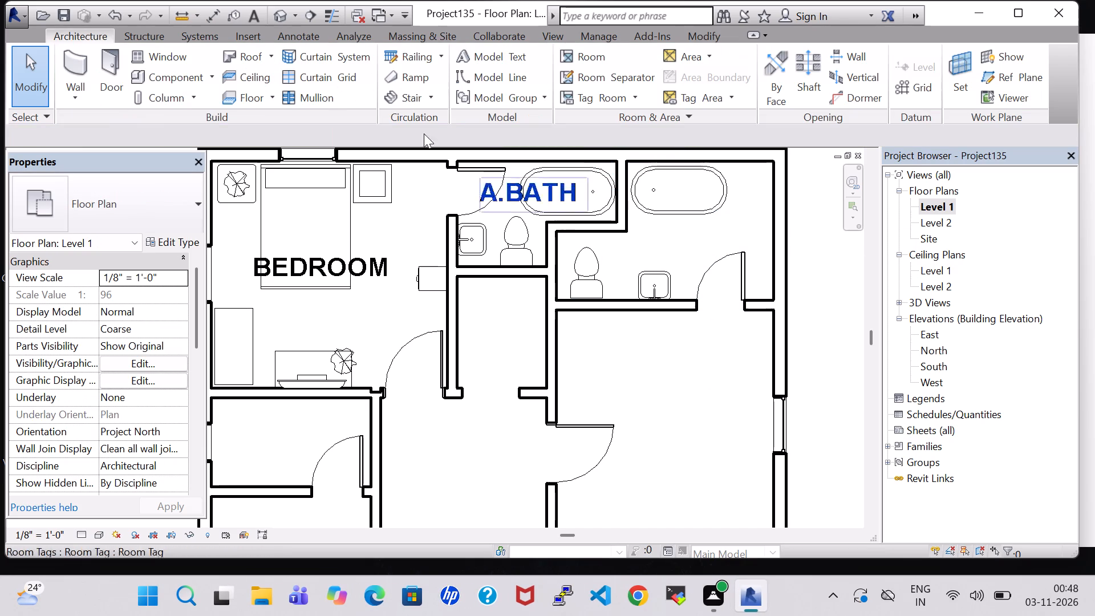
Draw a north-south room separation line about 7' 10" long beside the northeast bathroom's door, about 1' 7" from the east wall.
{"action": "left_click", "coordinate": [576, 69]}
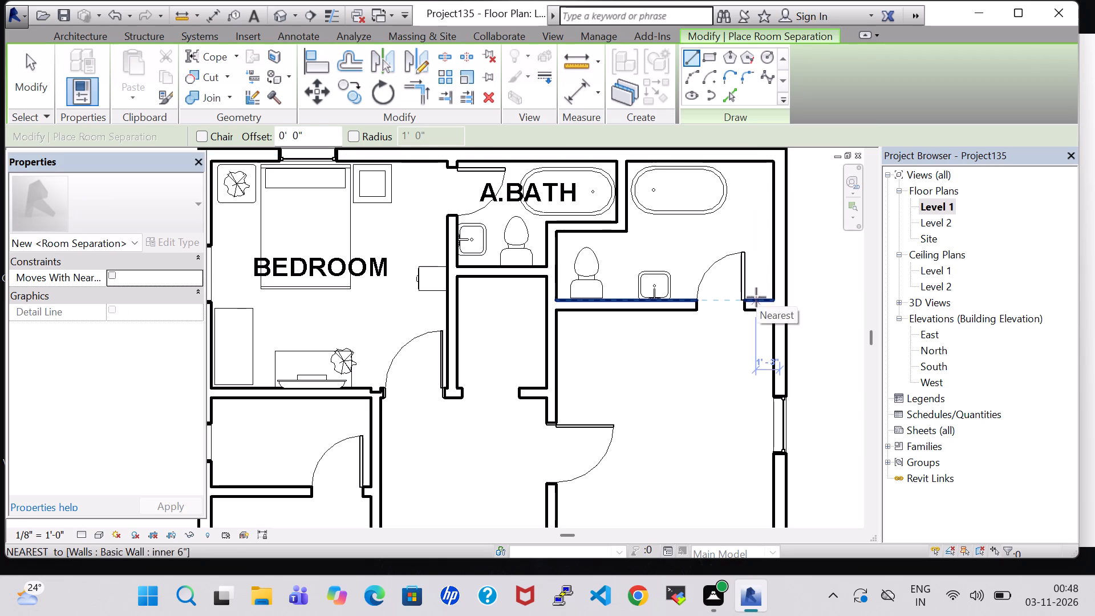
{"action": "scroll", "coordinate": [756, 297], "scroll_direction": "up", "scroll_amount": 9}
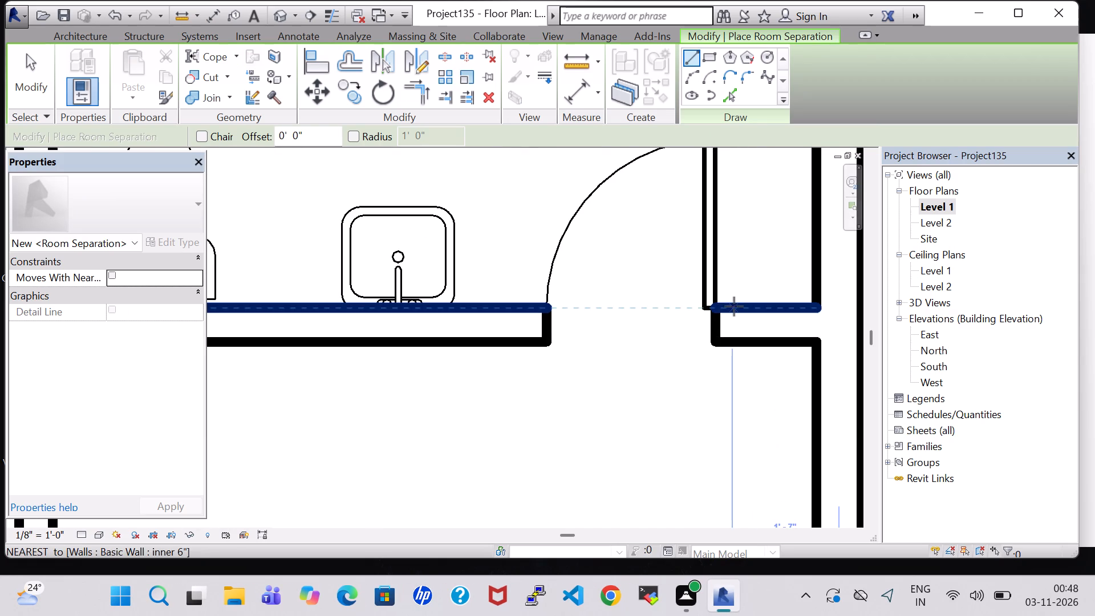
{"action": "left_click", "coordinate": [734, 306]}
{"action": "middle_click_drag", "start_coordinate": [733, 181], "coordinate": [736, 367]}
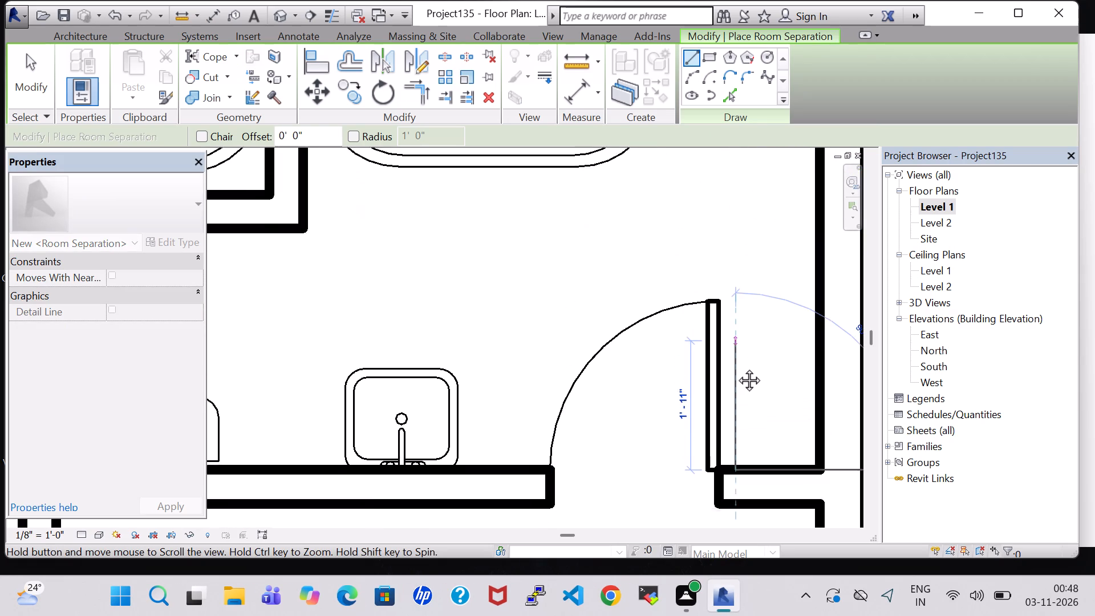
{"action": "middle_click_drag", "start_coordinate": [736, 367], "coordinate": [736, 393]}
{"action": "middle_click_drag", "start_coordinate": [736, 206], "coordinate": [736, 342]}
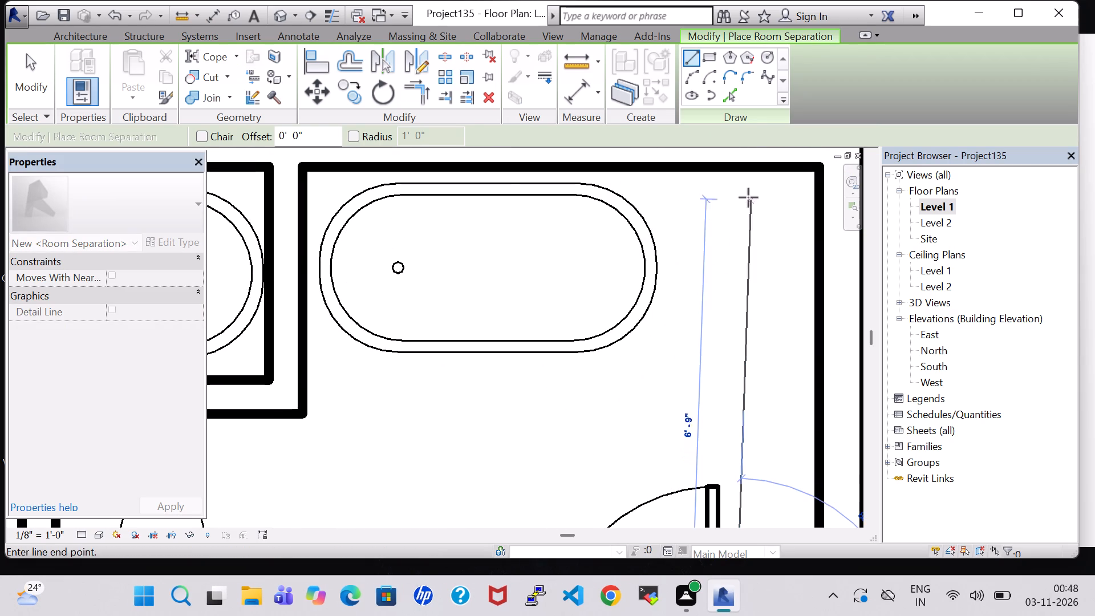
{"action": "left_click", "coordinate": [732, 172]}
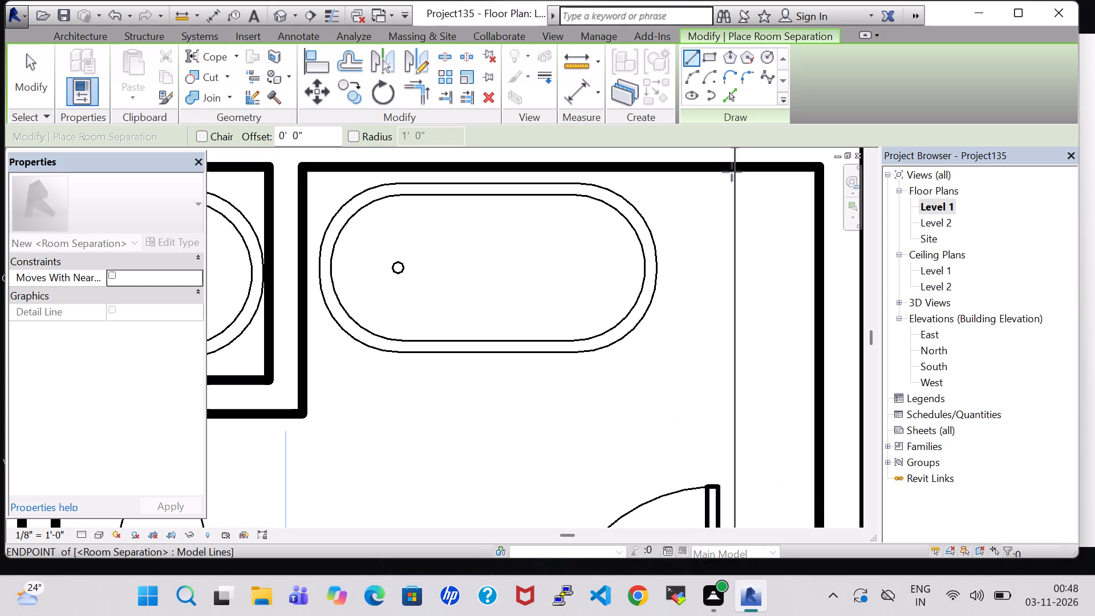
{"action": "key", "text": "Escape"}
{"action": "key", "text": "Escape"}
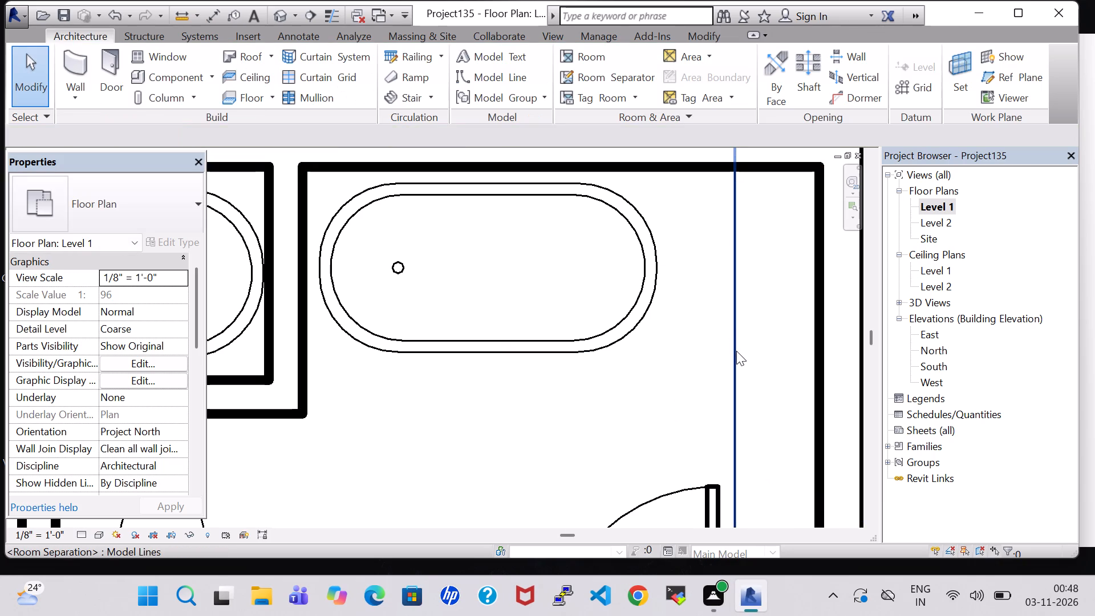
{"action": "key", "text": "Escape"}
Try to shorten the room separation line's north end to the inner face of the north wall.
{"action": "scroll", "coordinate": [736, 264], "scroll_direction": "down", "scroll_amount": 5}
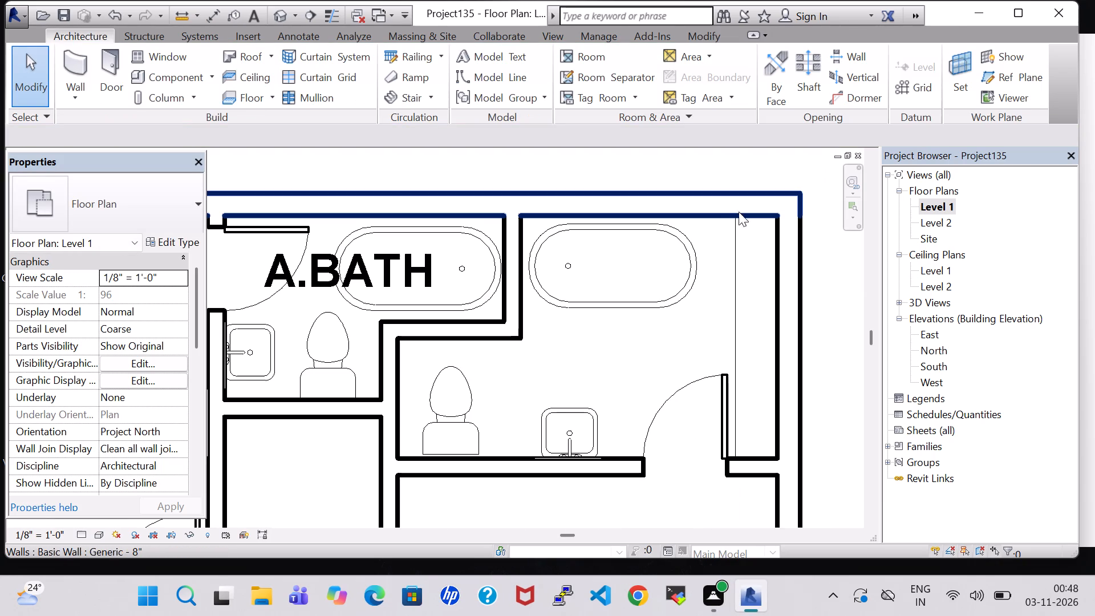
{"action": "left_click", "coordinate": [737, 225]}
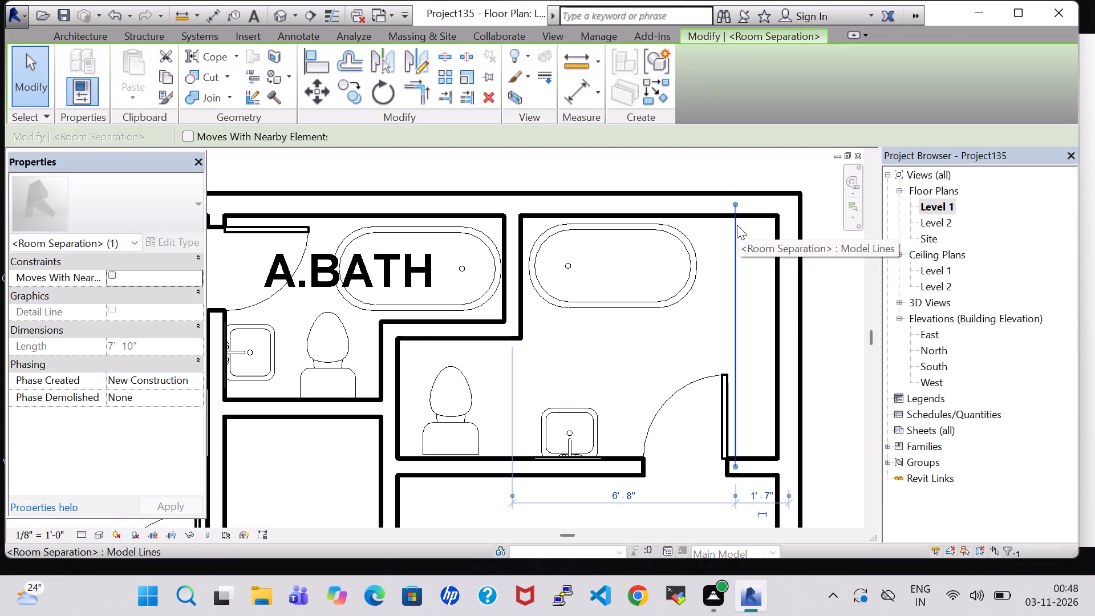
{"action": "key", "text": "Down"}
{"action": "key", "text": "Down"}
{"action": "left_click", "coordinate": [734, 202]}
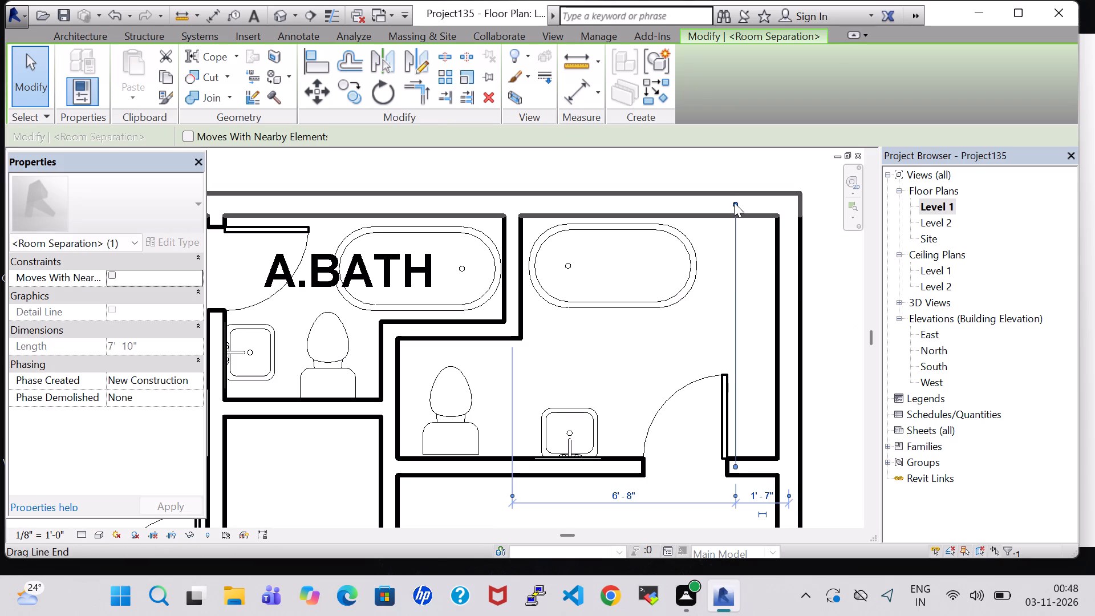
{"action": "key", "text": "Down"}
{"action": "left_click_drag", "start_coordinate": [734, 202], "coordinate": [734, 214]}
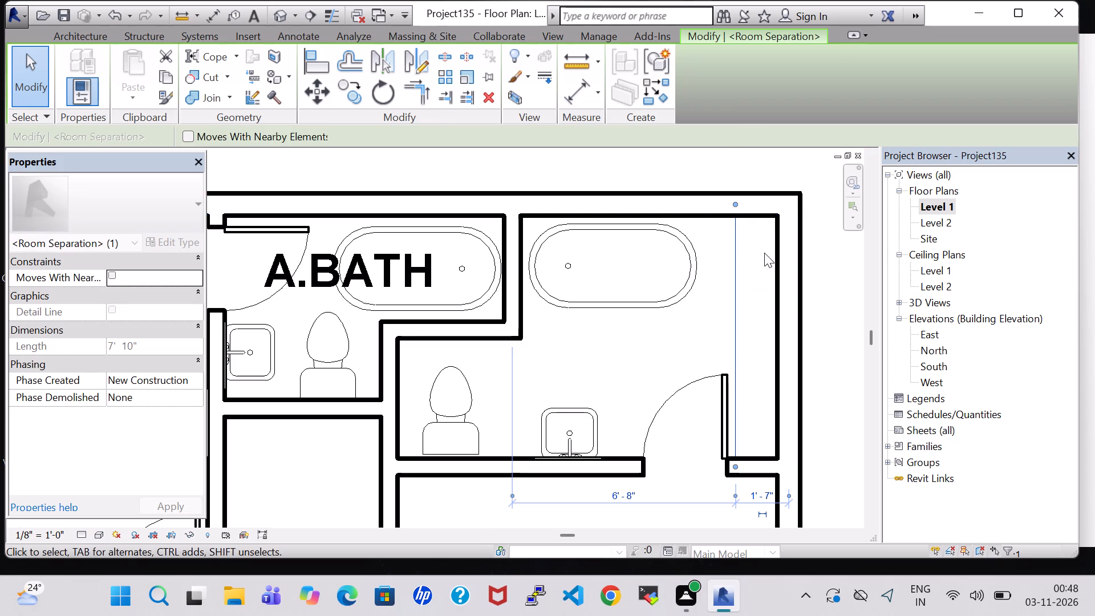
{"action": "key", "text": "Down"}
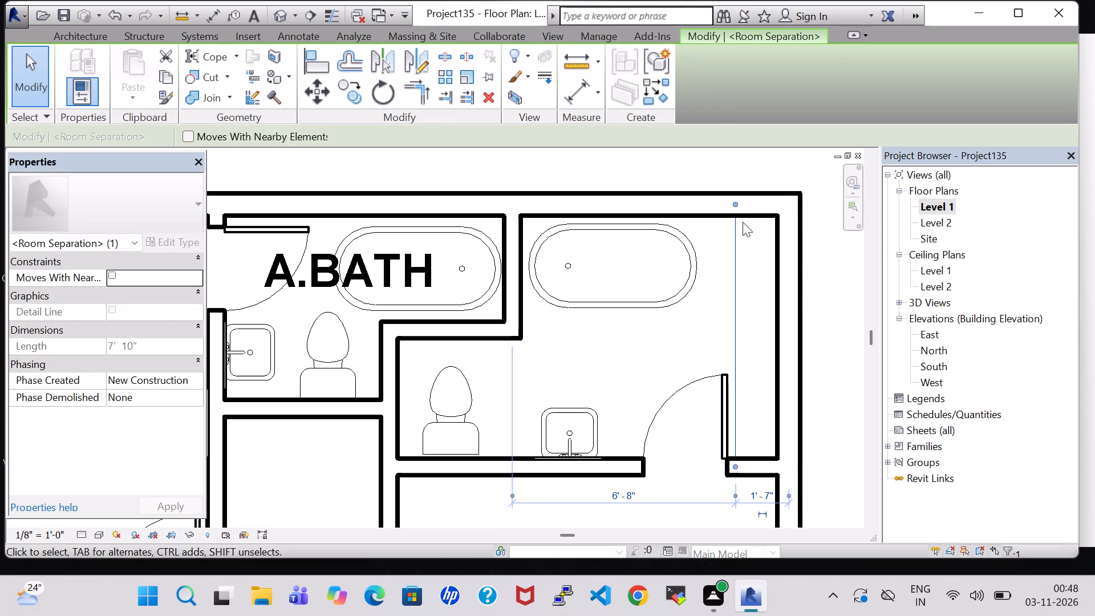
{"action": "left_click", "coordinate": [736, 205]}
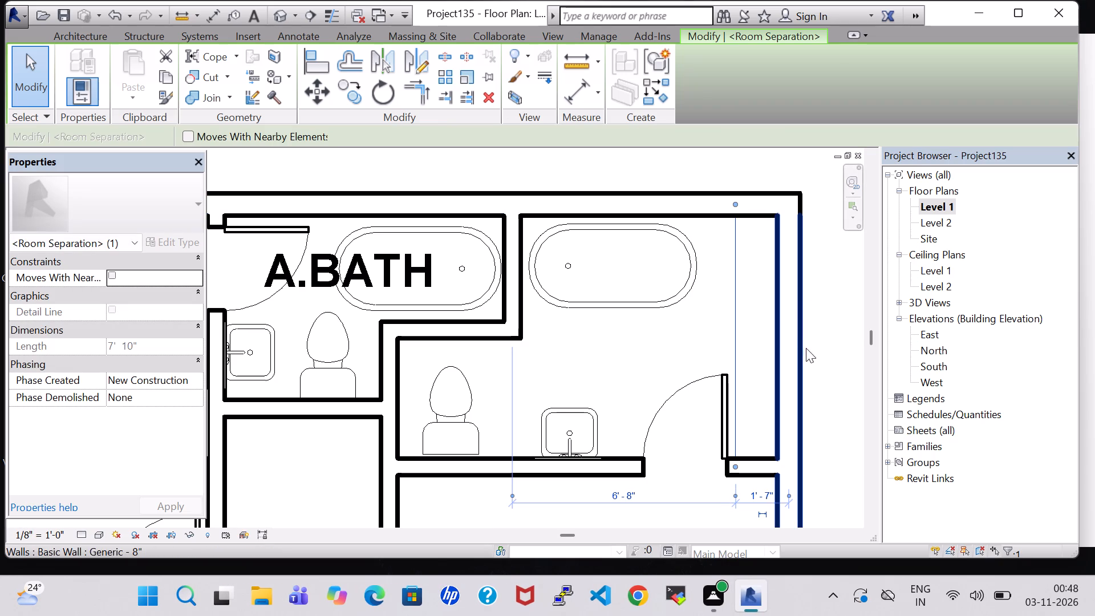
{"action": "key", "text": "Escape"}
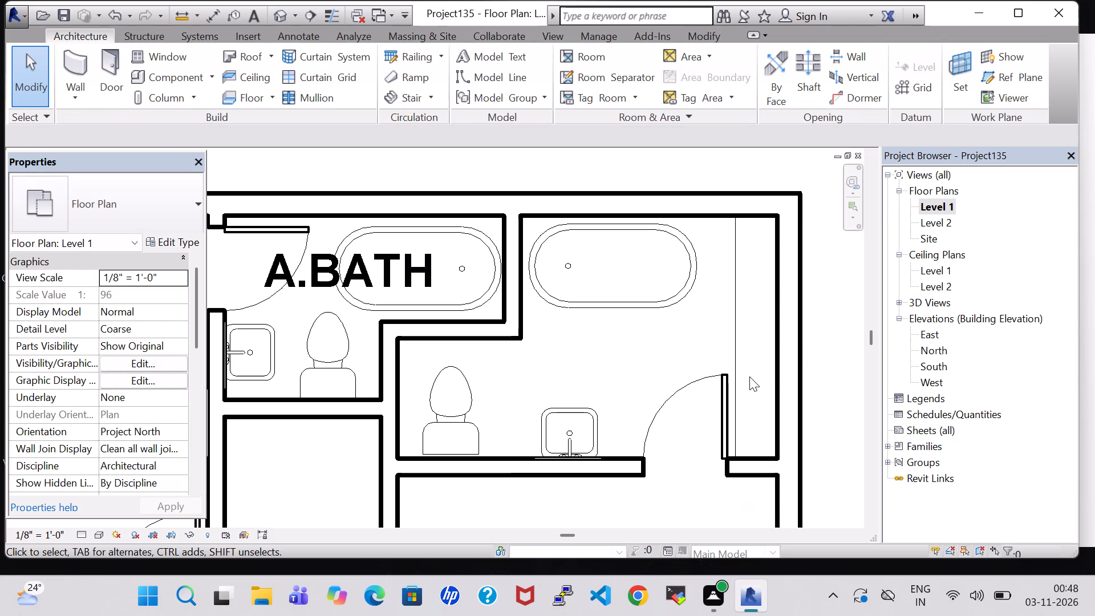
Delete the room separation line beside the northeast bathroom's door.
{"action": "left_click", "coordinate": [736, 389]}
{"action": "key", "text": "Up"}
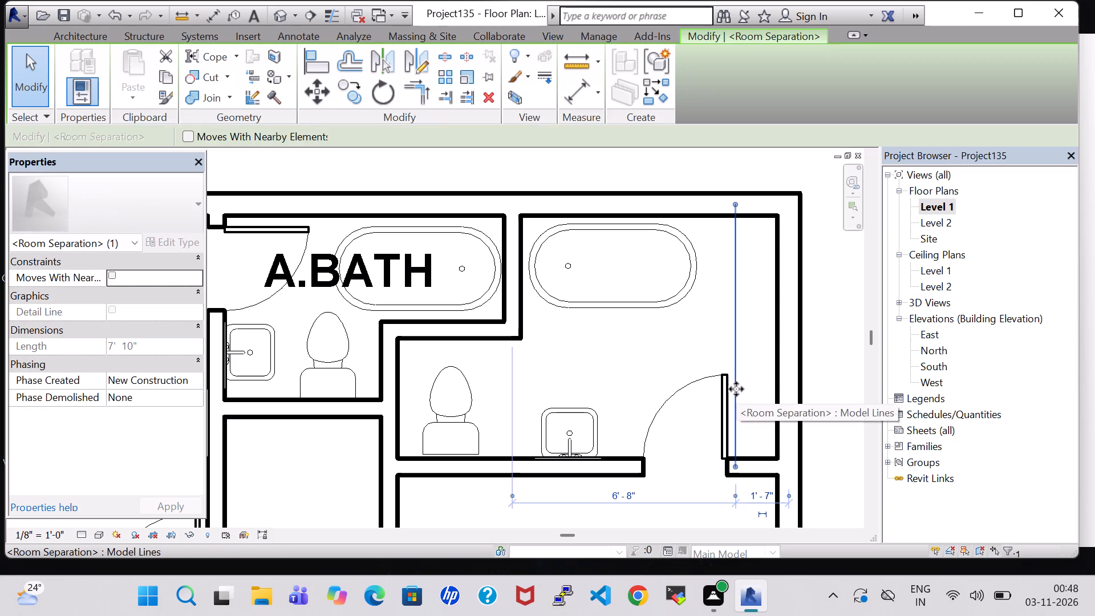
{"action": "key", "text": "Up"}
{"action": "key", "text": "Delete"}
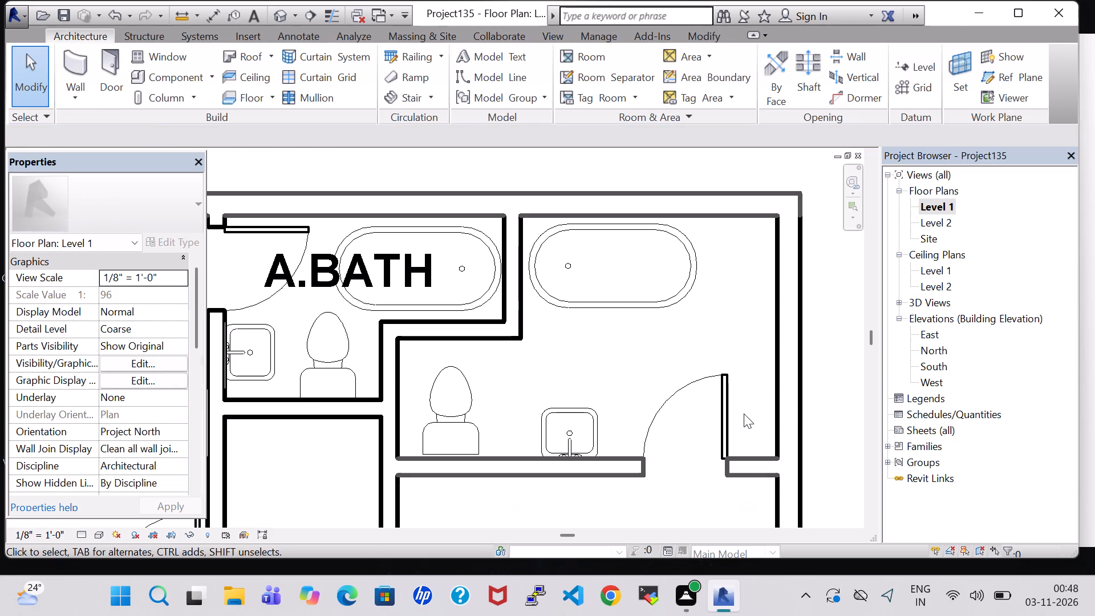
Draw a room separation line about 7' 3" long between the northeast bathroom's inner wall faces, about 1' 6" from the east wall.
{"action": "left_click", "coordinate": [606, 80]}
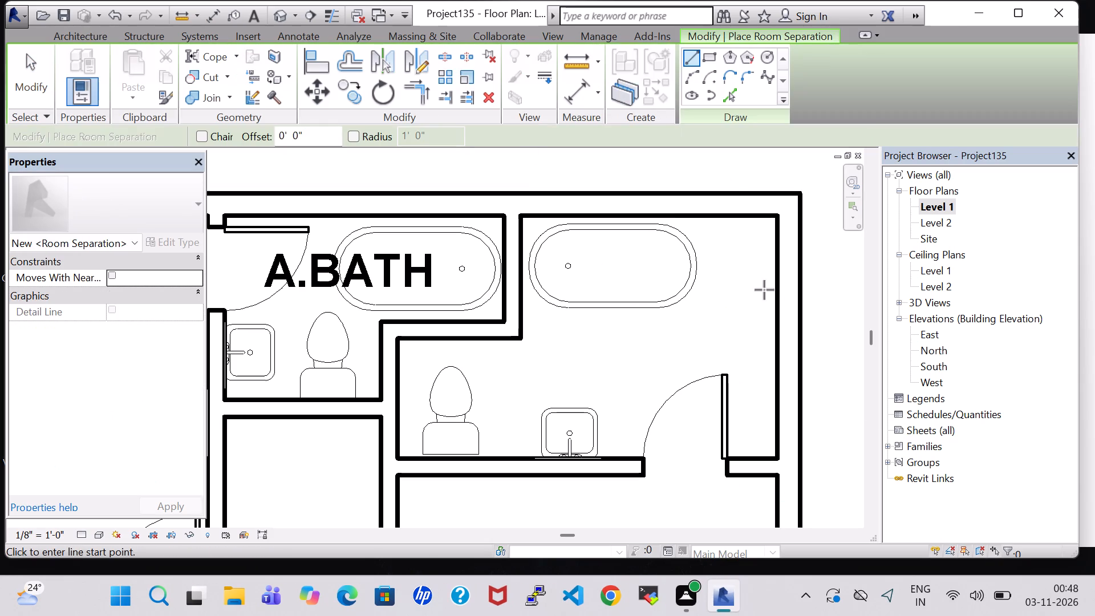
{"action": "left_click", "coordinate": [738, 459]}
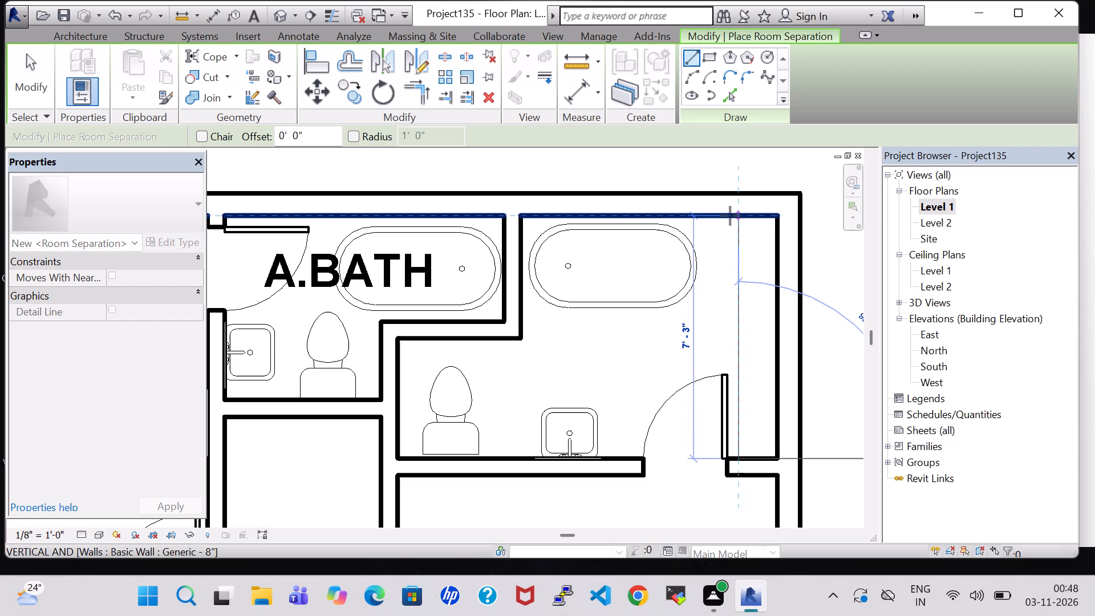
{"action": "left_click", "coordinate": [735, 216]}
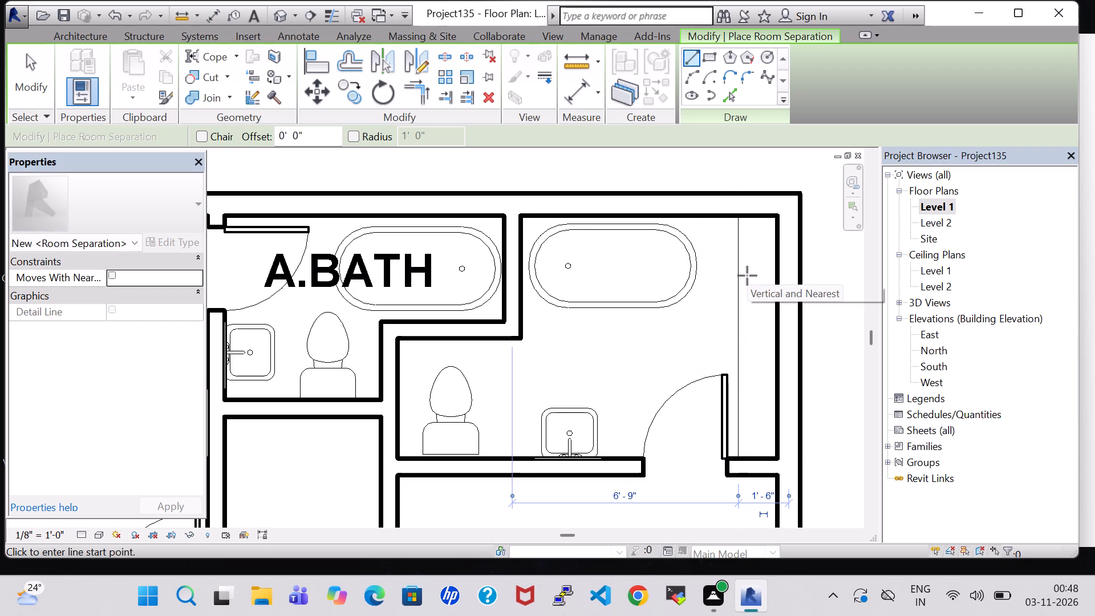
{"action": "key", "text": "Escape"}
{"action": "key", "text": "Escape"}
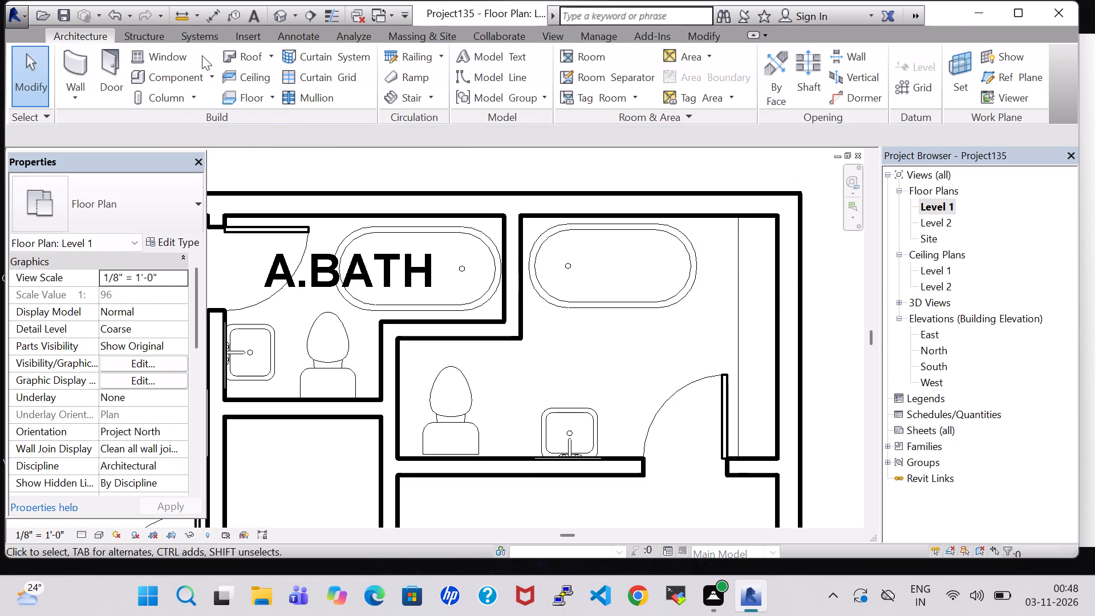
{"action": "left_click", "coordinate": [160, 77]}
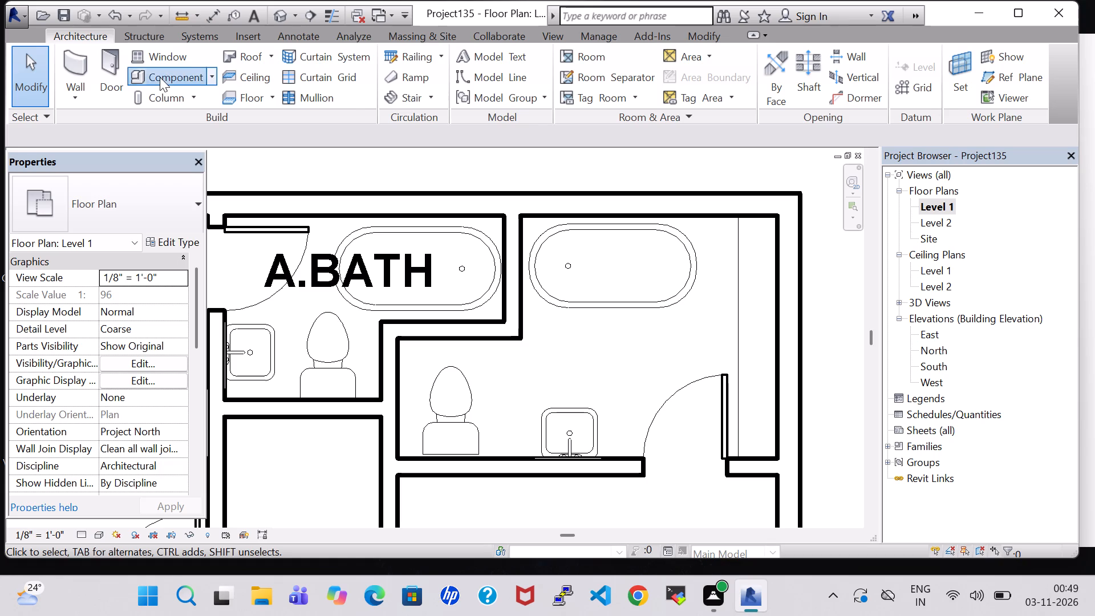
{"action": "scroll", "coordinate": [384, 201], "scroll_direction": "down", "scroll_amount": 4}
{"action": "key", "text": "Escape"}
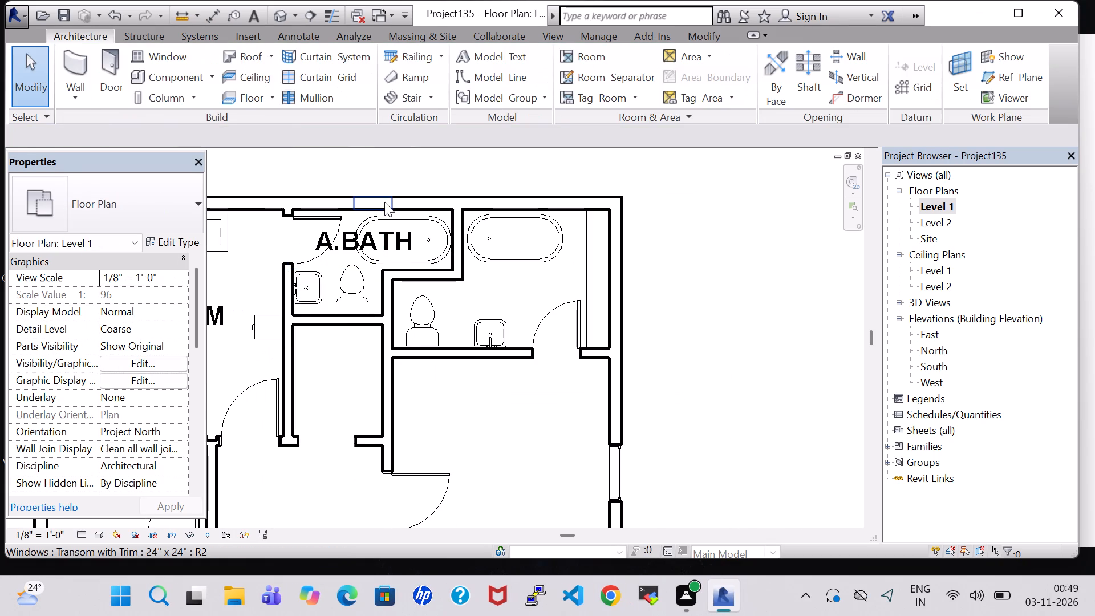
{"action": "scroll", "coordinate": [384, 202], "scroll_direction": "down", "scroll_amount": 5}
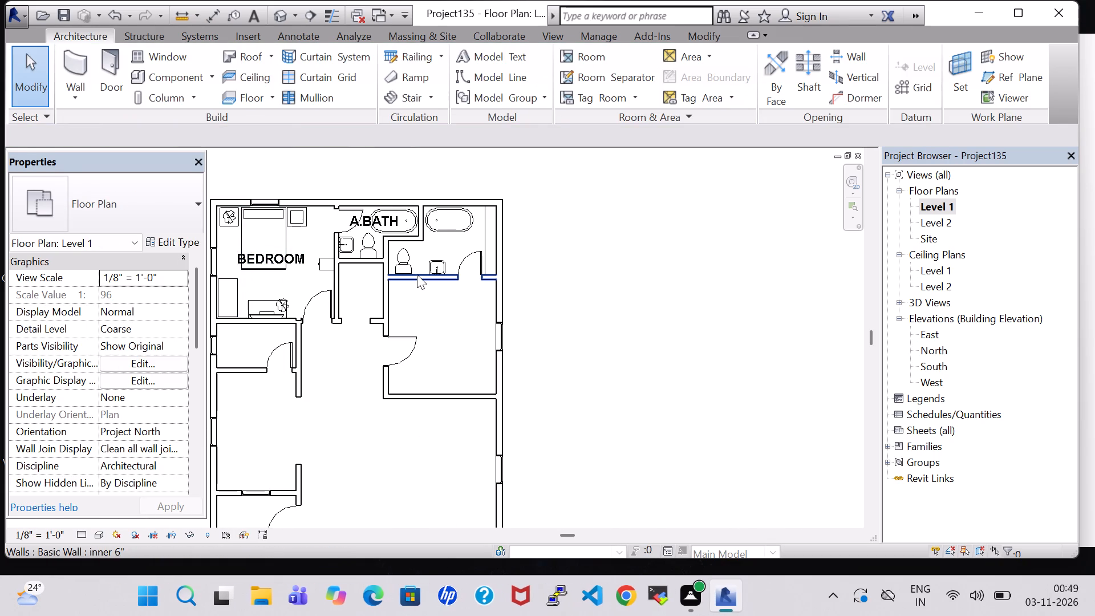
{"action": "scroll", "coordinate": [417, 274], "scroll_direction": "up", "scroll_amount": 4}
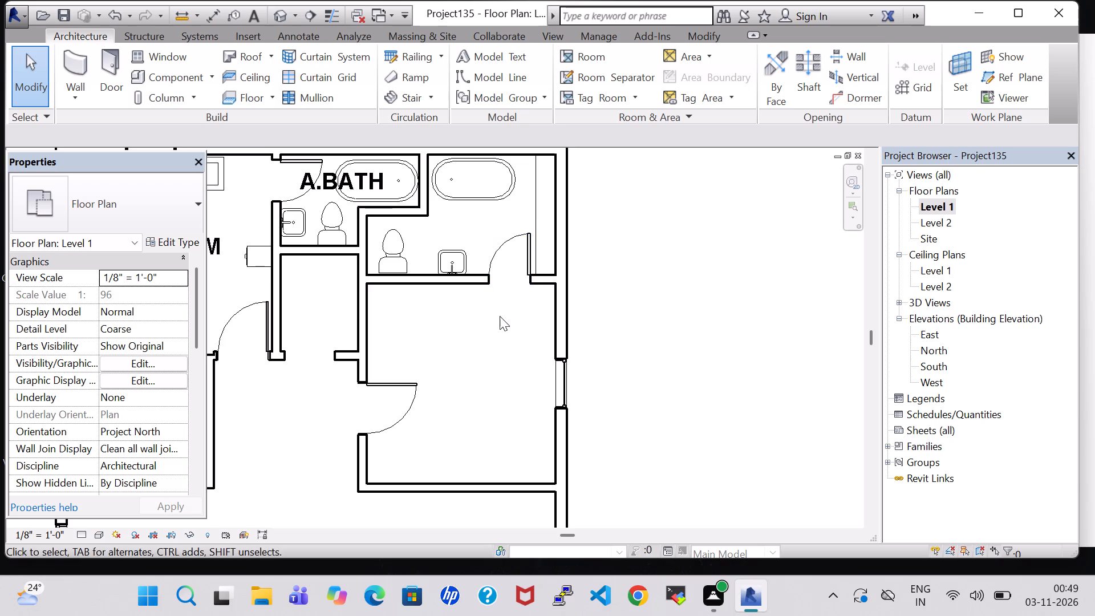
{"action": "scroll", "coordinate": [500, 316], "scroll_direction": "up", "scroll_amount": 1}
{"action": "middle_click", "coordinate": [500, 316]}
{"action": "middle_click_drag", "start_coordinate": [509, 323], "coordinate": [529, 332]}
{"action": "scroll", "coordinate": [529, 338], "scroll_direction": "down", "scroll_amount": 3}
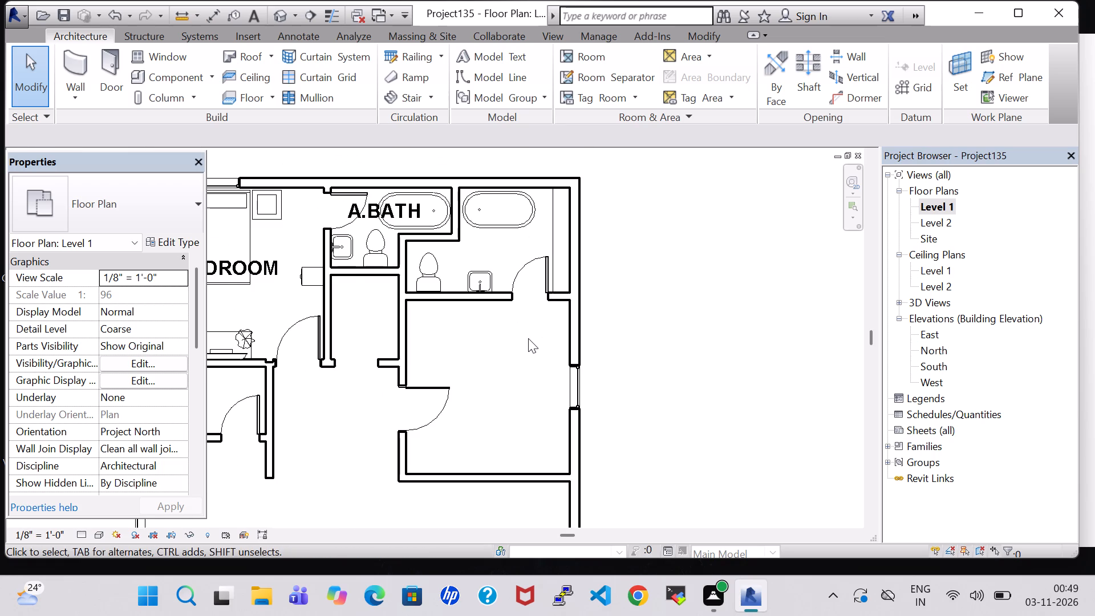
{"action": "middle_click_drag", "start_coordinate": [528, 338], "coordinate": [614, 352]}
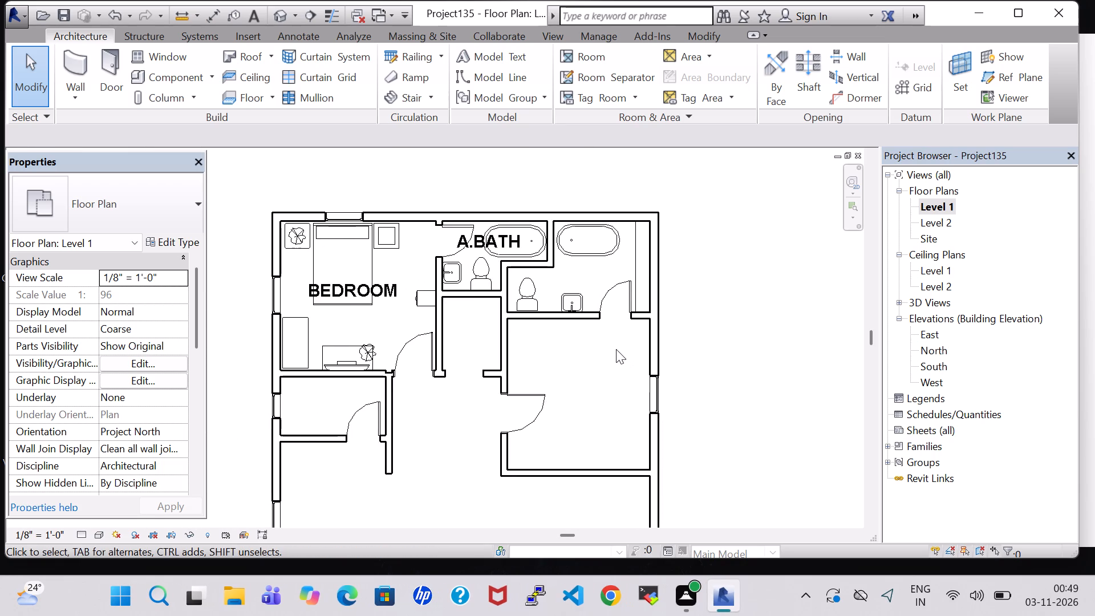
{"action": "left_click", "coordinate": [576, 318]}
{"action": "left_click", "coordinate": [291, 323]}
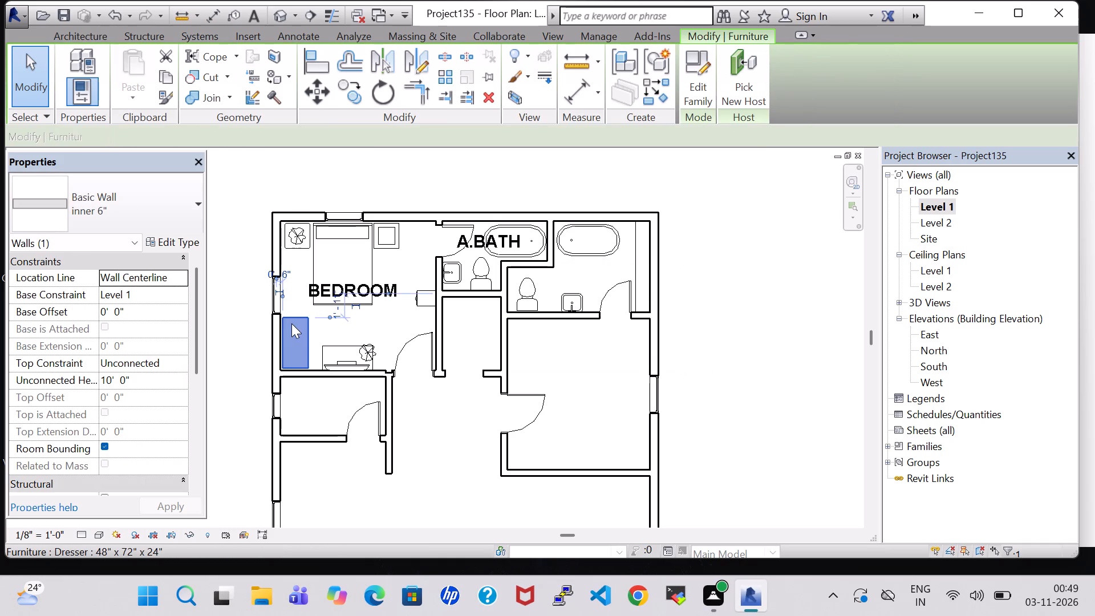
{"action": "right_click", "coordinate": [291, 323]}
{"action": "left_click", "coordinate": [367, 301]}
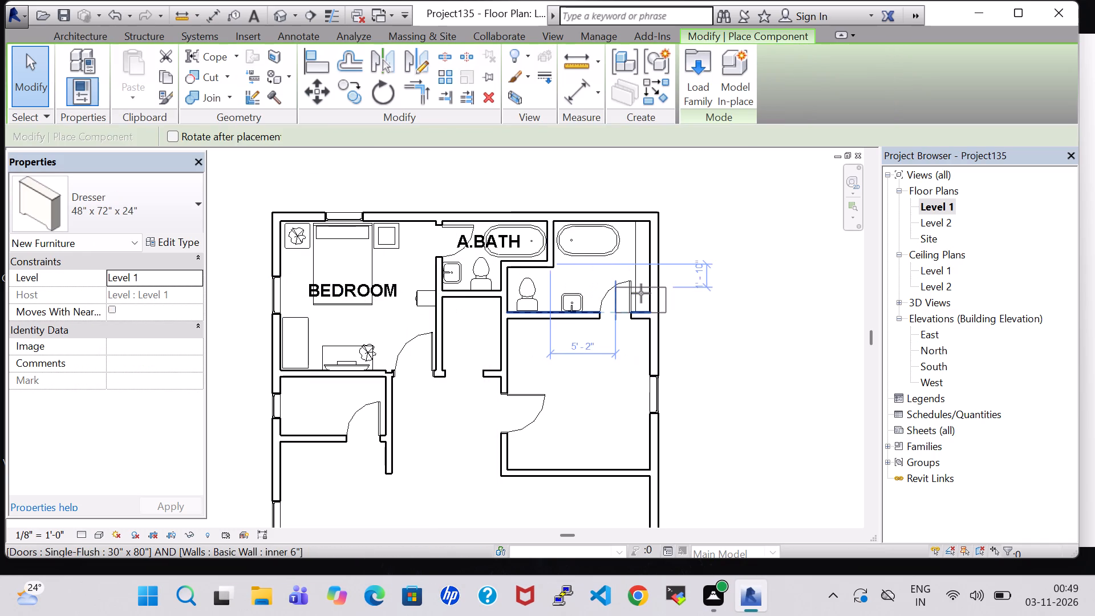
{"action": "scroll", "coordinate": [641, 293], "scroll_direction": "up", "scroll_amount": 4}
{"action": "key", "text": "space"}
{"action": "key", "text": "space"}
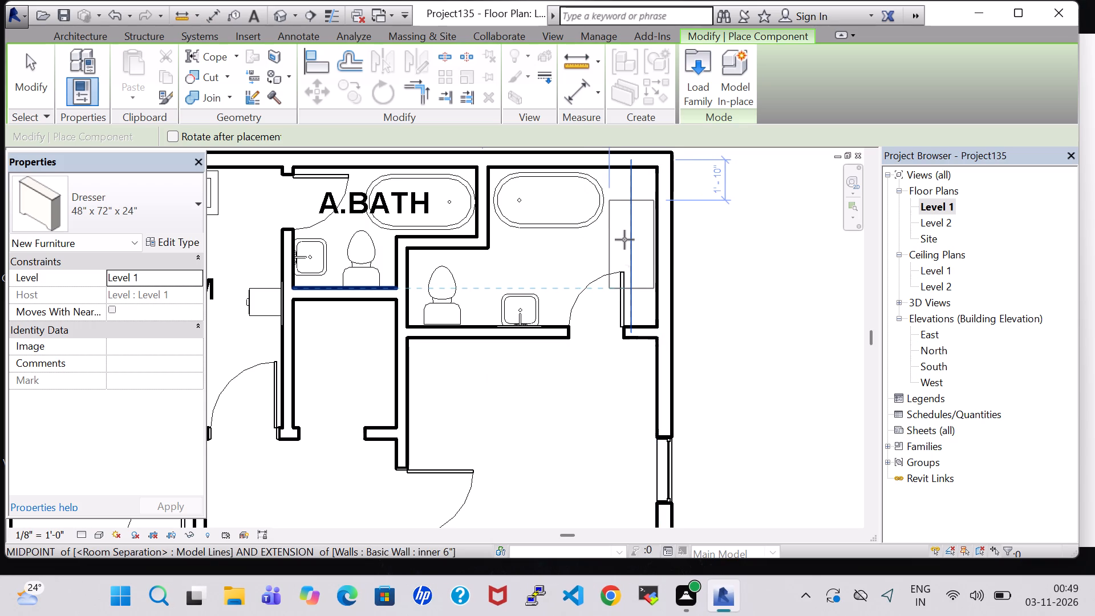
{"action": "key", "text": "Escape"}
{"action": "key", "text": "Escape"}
Place a tagged room in the northeast bathroom and name it A.BATH.
{"action": "scroll", "coordinate": [590, 429], "scroll_direction": "down", "scroll_amount": 5}
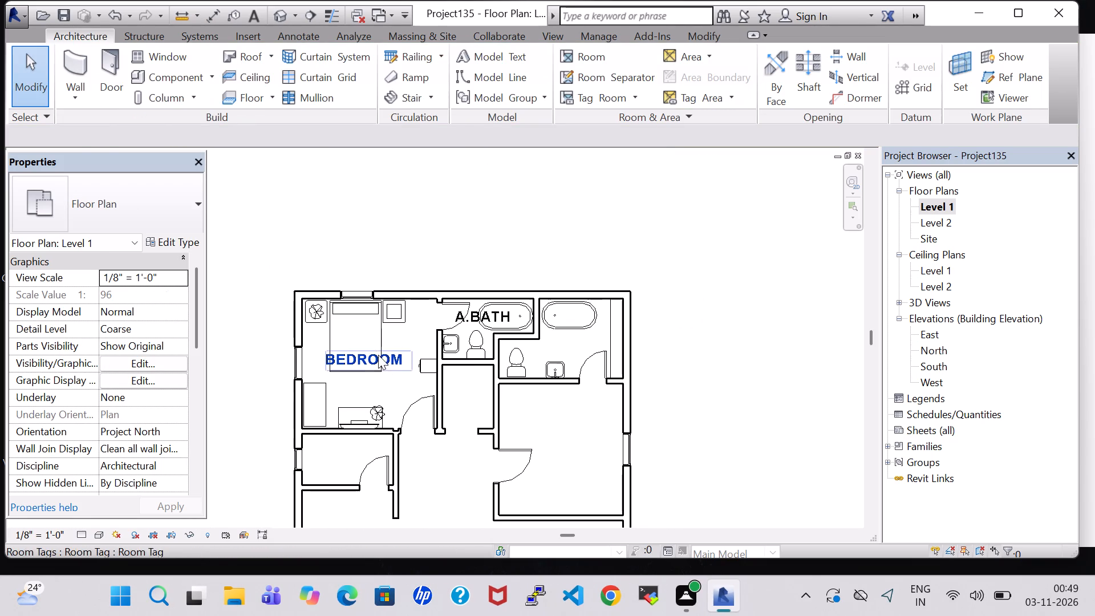
{"action": "left_click", "coordinate": [595, 56]}
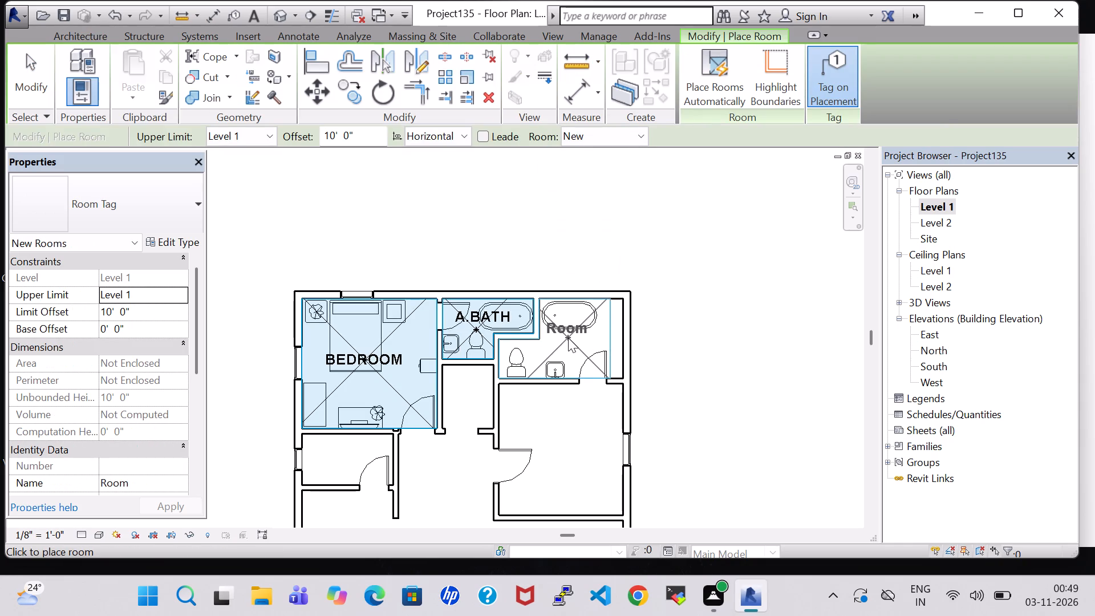
{"action": "left_click", "coordinate": [573, 340]}
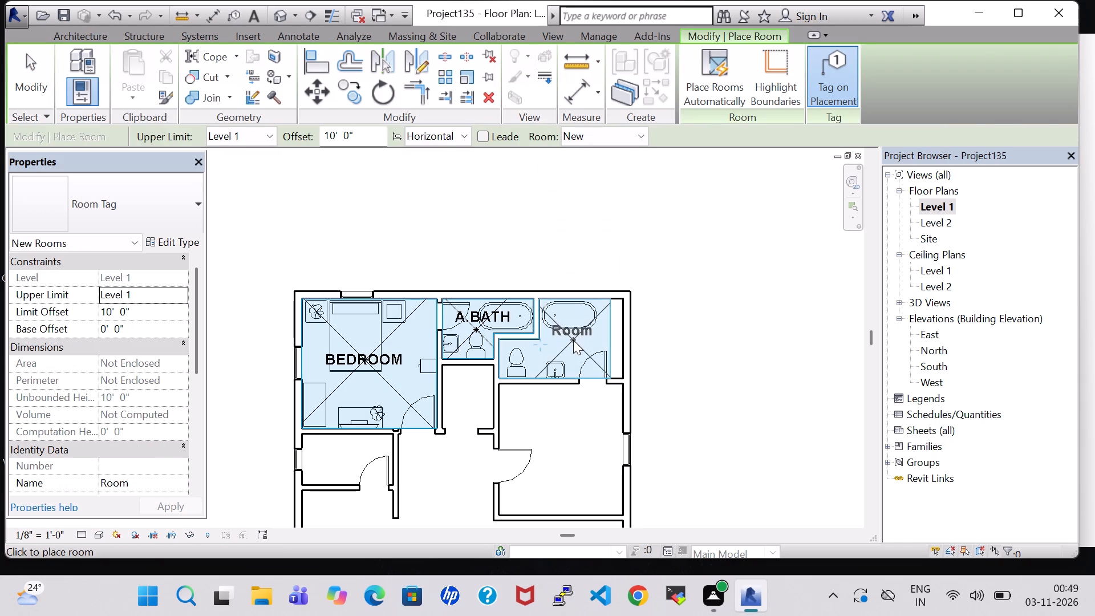
{"action": "key", "text": "Escape"}
{"action": "key", "text": "Escape"}
{"action": "double_click", "coordinate": [573, 340]}
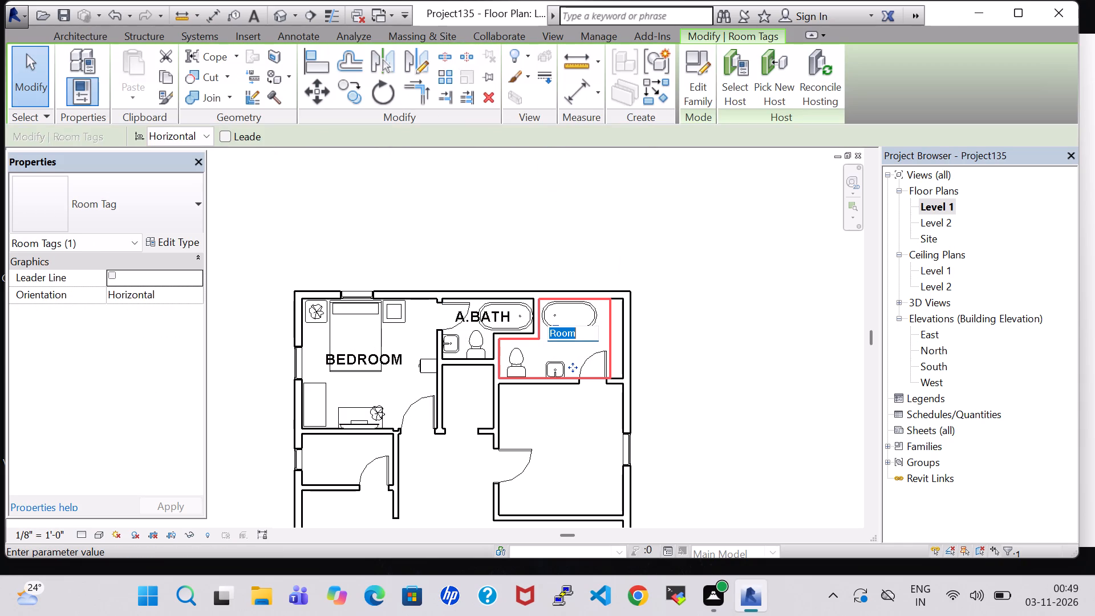
{"action": "key", "text": "a"}
{"action": "type", "text": ".BATH"}
{"action": "key", "text": "Return"}
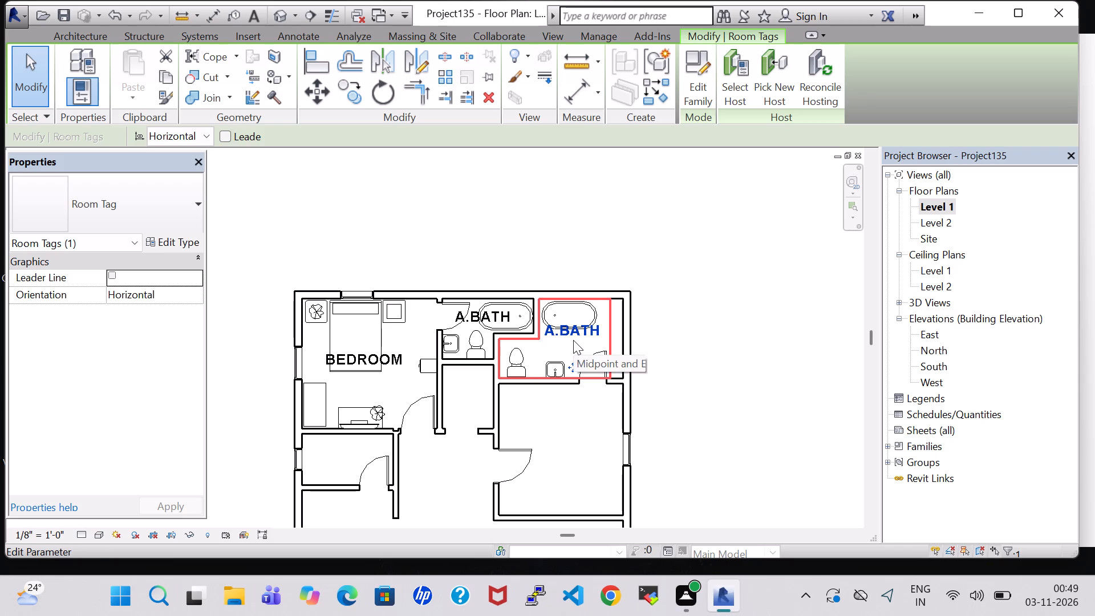
Nudge the northeast bathroom's A.BATH tag slightly south, clear of the bathtub.
{"action": "key", "text": "Down"}
{"action": "key", "text": "Down"}
{"action": "key", "text": "Down"}
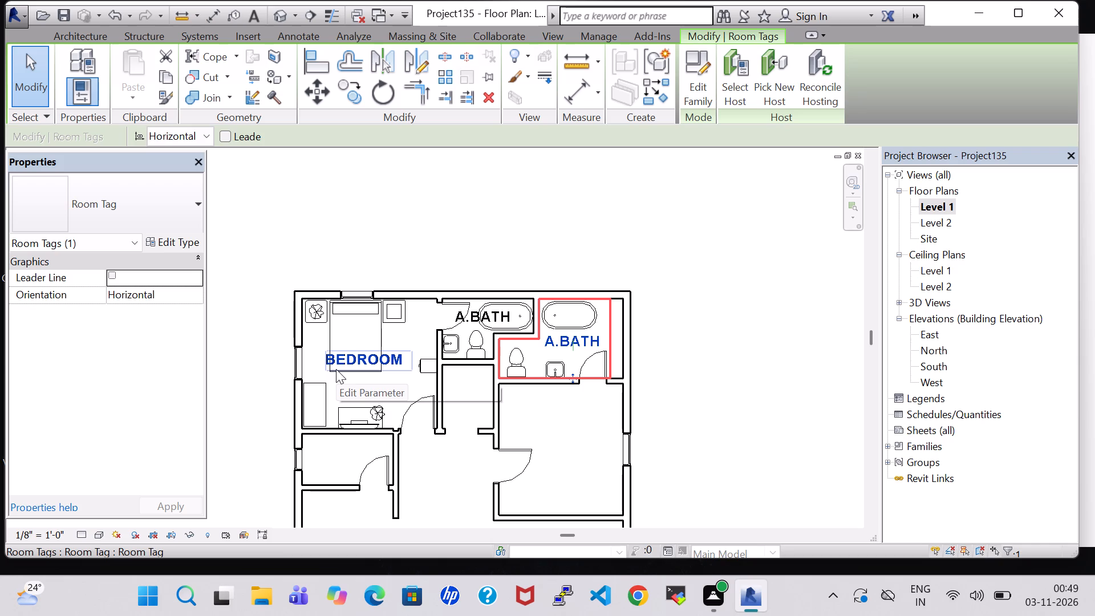
Rename the northwest bedroom's room tag as BEDROOM-1.
{"action": "double_click", "coordinate": [378, 358]}
{"action": "left_click", "coordinate": [388, 358]}
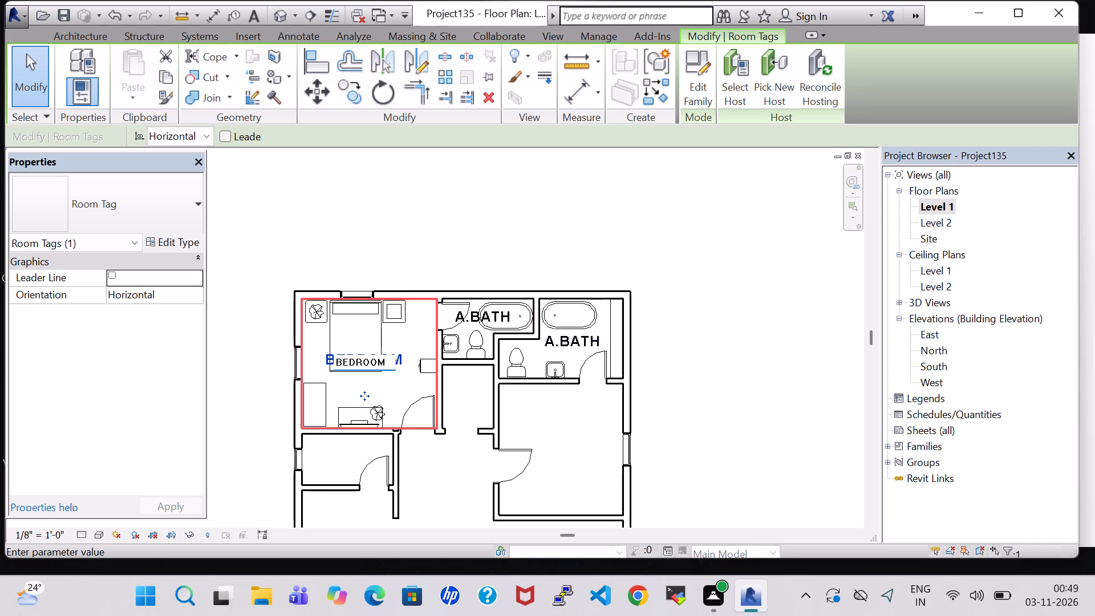
{"action": "type", "text": "-1"}
{"action": "key", "text": "Return"}
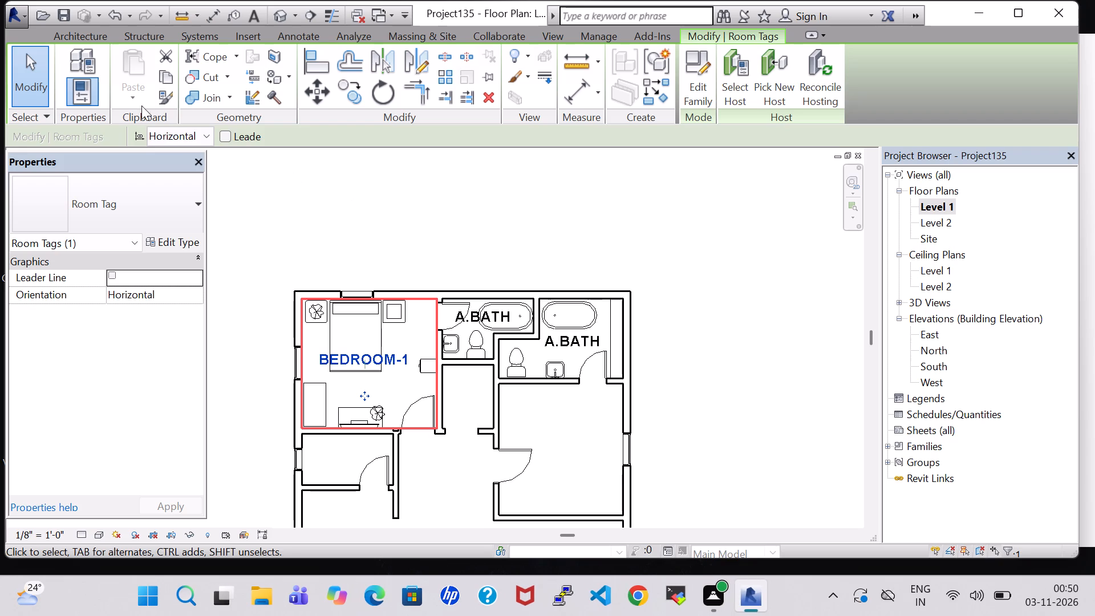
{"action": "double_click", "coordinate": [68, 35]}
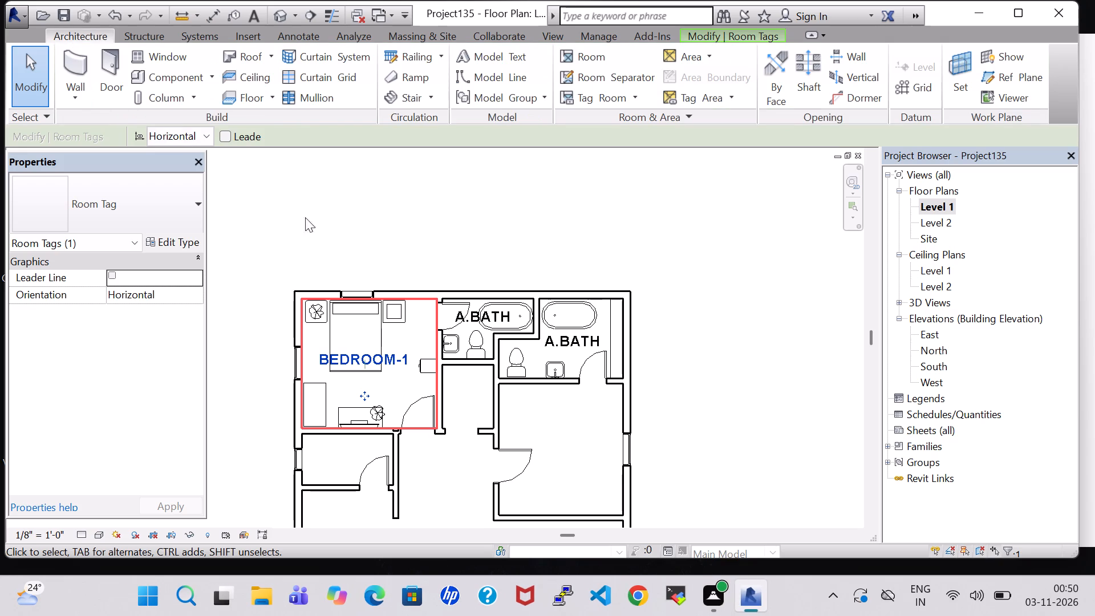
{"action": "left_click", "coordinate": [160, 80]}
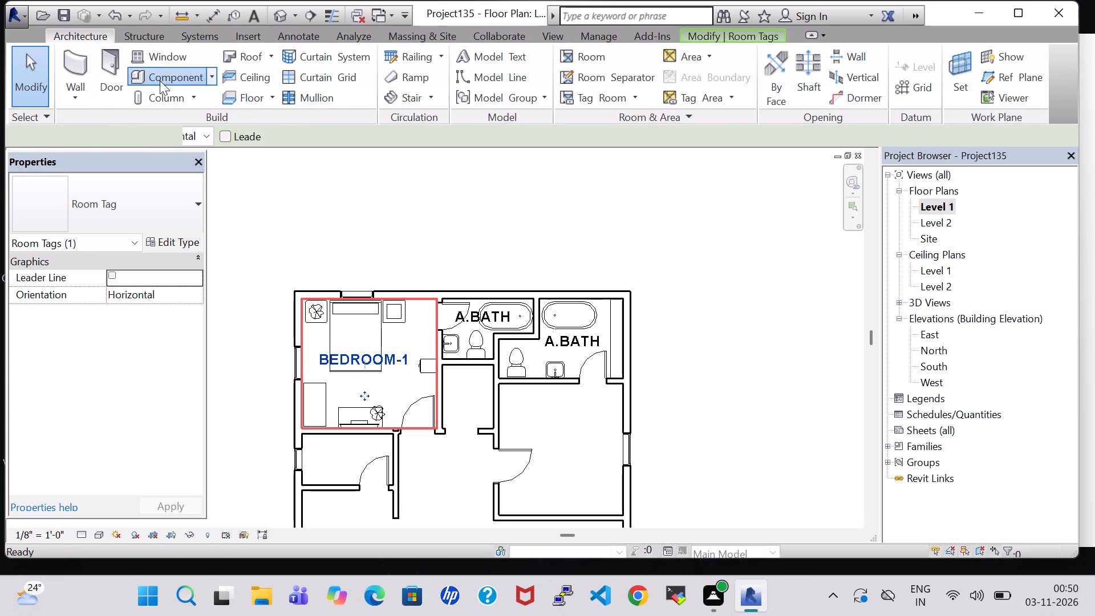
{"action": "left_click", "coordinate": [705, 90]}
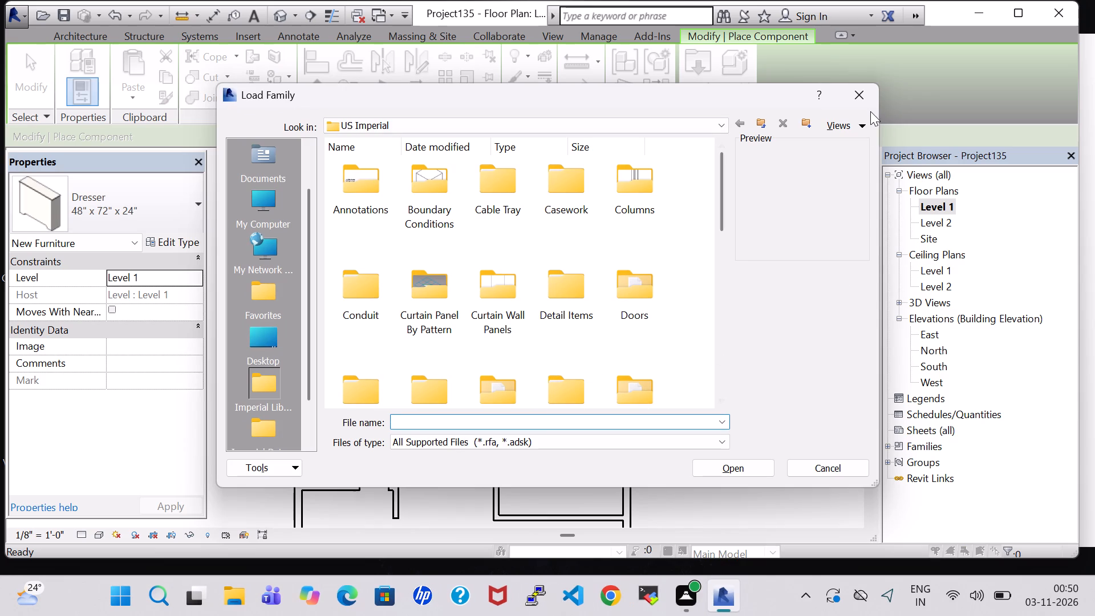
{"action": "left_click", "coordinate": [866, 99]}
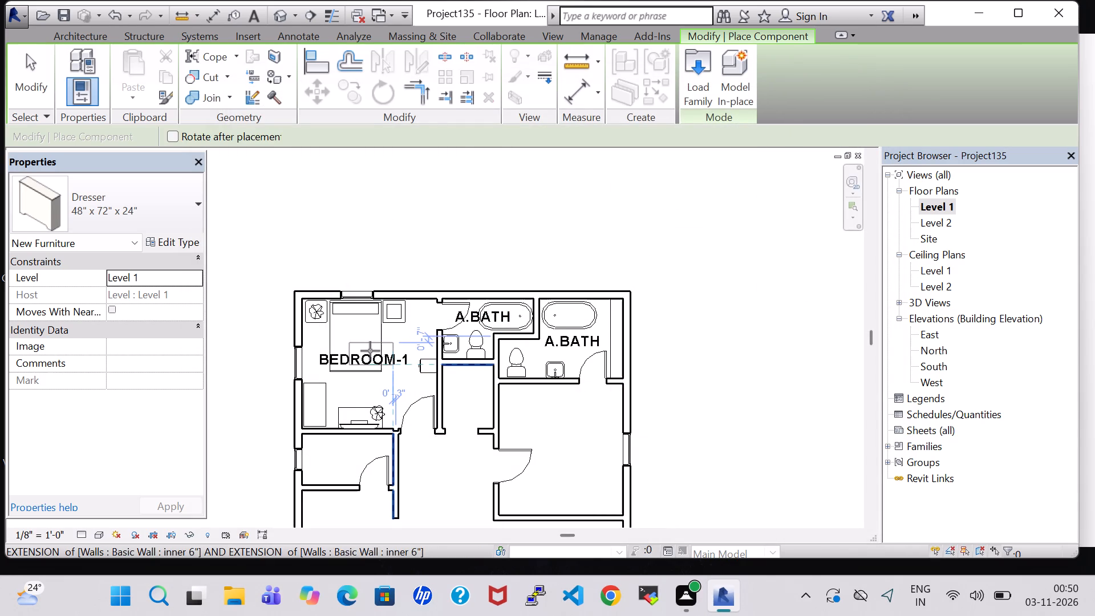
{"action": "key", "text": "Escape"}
Place another Bed-Shaker Double 56" x 78" in the bedroom south of the northeast bathroom, with its head toward the east wall window.
{"action": "left_click", "coordinate": [376, 337]}
{"action": "right_click", "coordinate": [376, 337]}
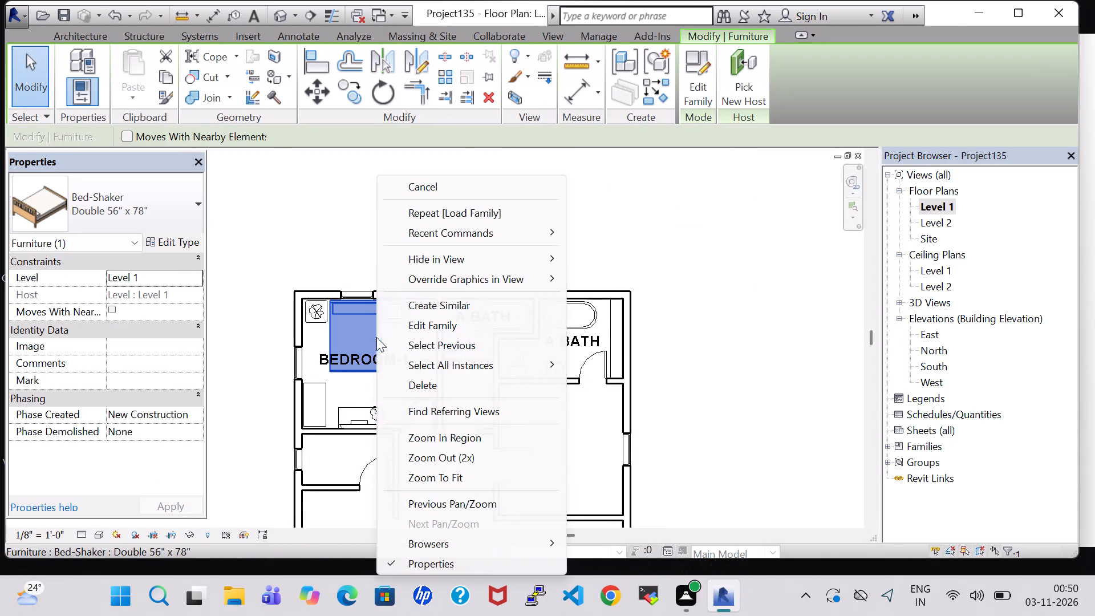
{"action": "left_click", "coordinate": [465, 305]}
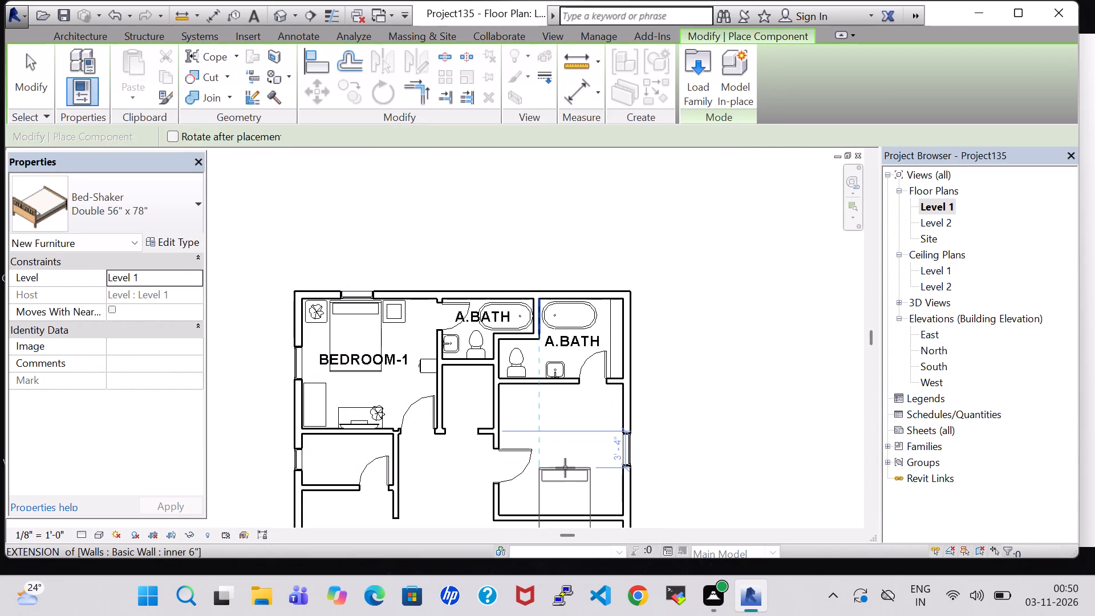
{"action": "key", "text": "space"}
{"action": "key", "text": "space"}
{"action": "key", "text": "space"}
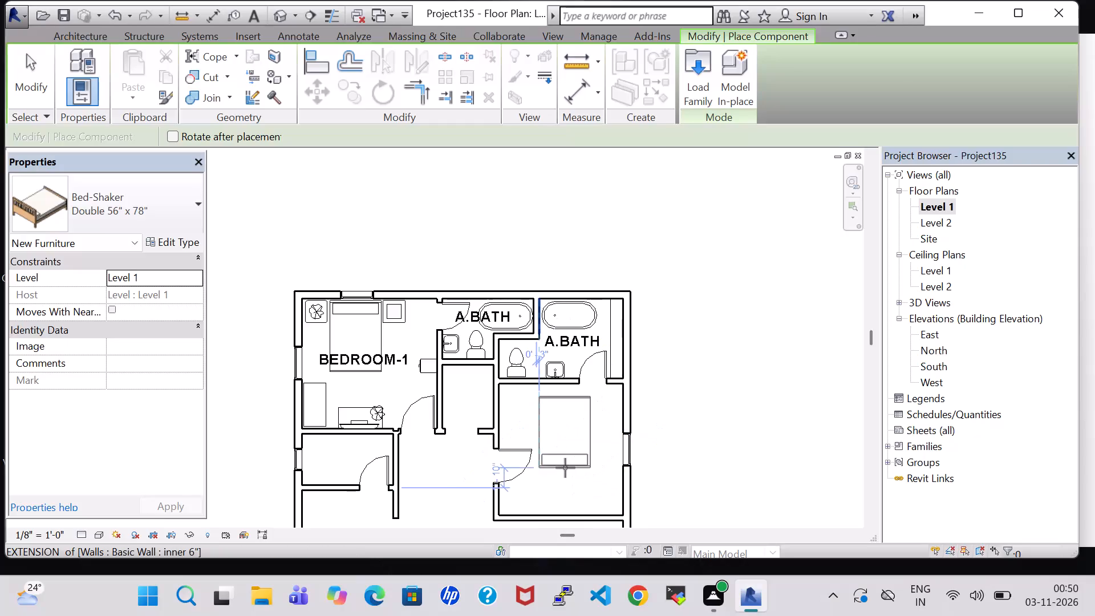
{"action": "key", "text": "space"}
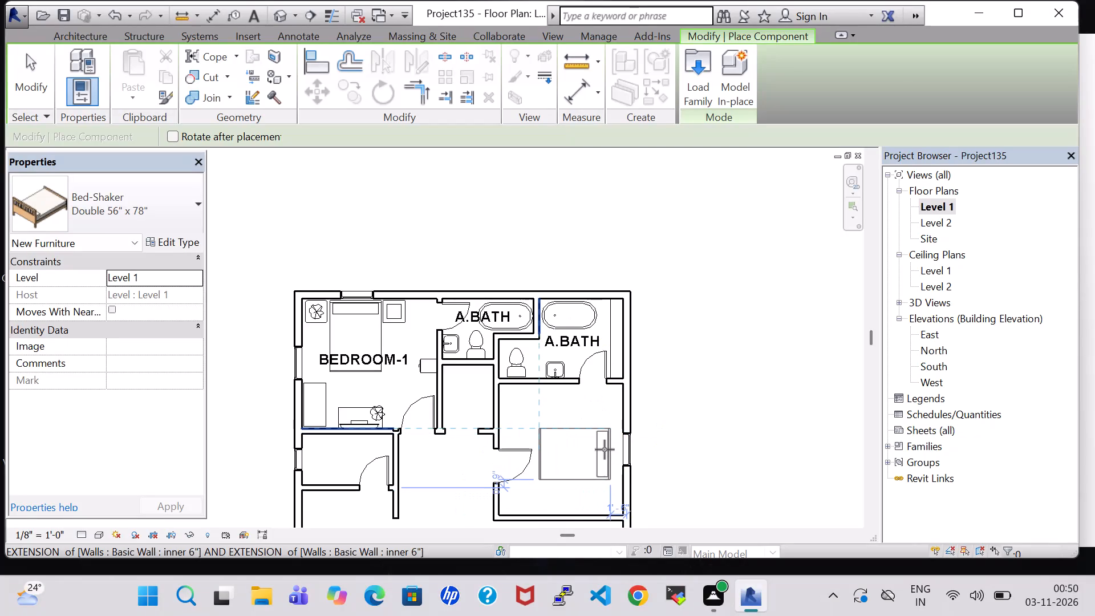
{"action": "scroll", "coordinate": [605, 449], "scroll_direction": "up", "scroll_amount": 4}
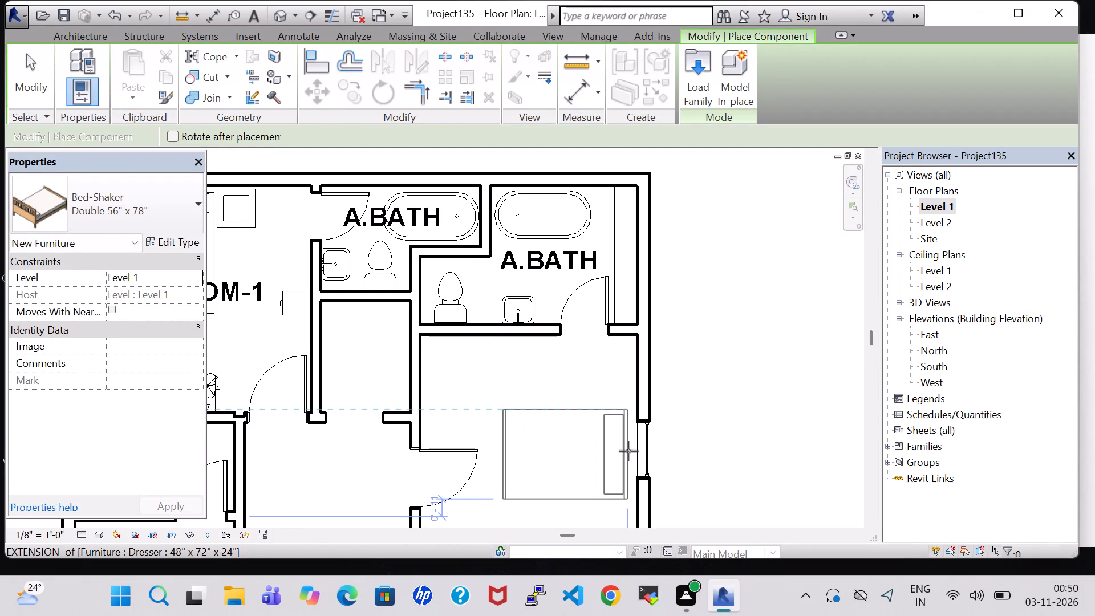
{"action": "left_click", "coordinate": [628, 451]}
{"action": "key", "text": "Escape"}
{"action": "key", "text": "Escape"}
Shift the east bedroom's west-wall door south toward the room corner and flip its swing so it hinges on the south side.
{"action": "scroll", "coordinate": [531, 447], "scroll_direction": "down", "scroll_amount": 4}
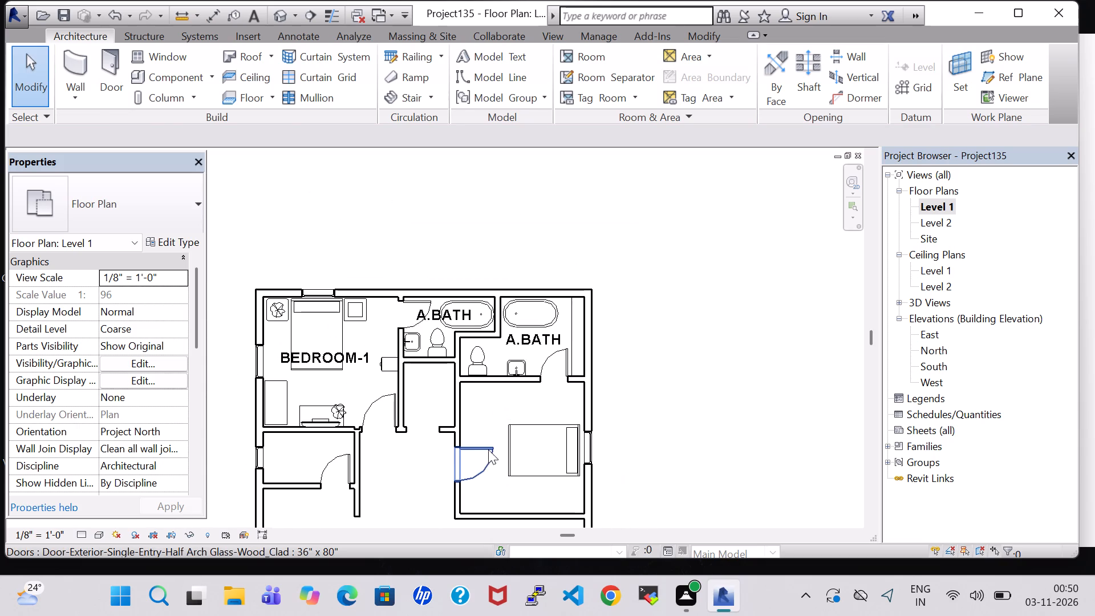
{"action": "left_click", "coordinate": [485, 461]}
{"action": "key", "text": "Down"}
{"action": "key", "text": "Down"}
{"action": "key", "text": "Down"}
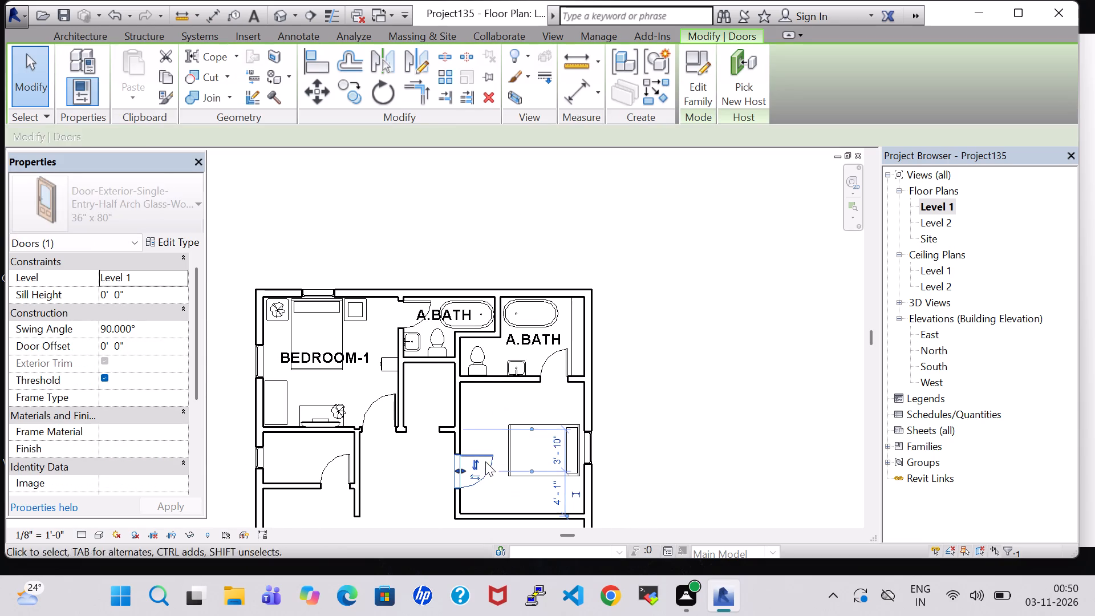
{"action": "key", "text": "Down"}
{"action": "key", "text": "Down"}
{"action": "key", "text": "Down"}
{"action": "key", "text": "Down"}
{"action": "key", "text": "space"}
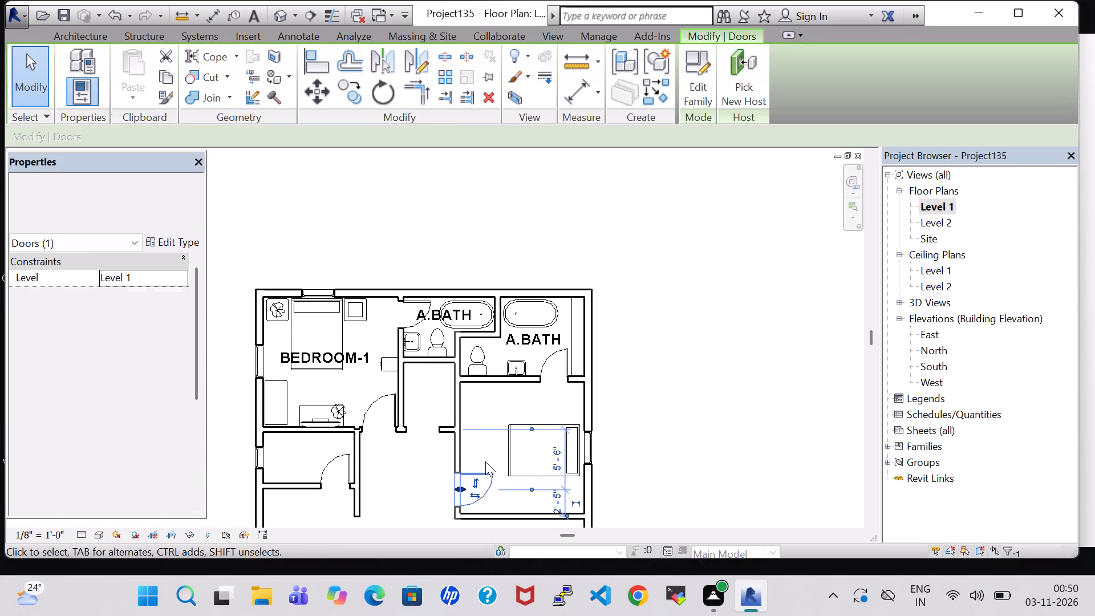
{"action": "left_click", "coordinate": [485, 461]}
{"action": "key", "text": "Down"}
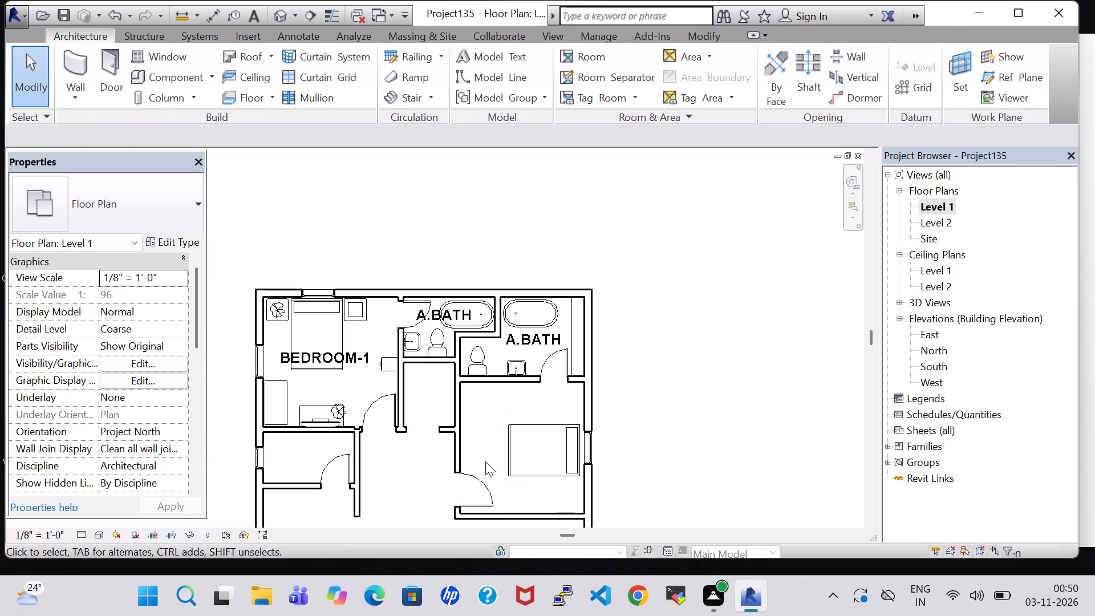
{"action": "left_click", "coordinate": [485, 473]}
{"action": "key", "text": "Down"}
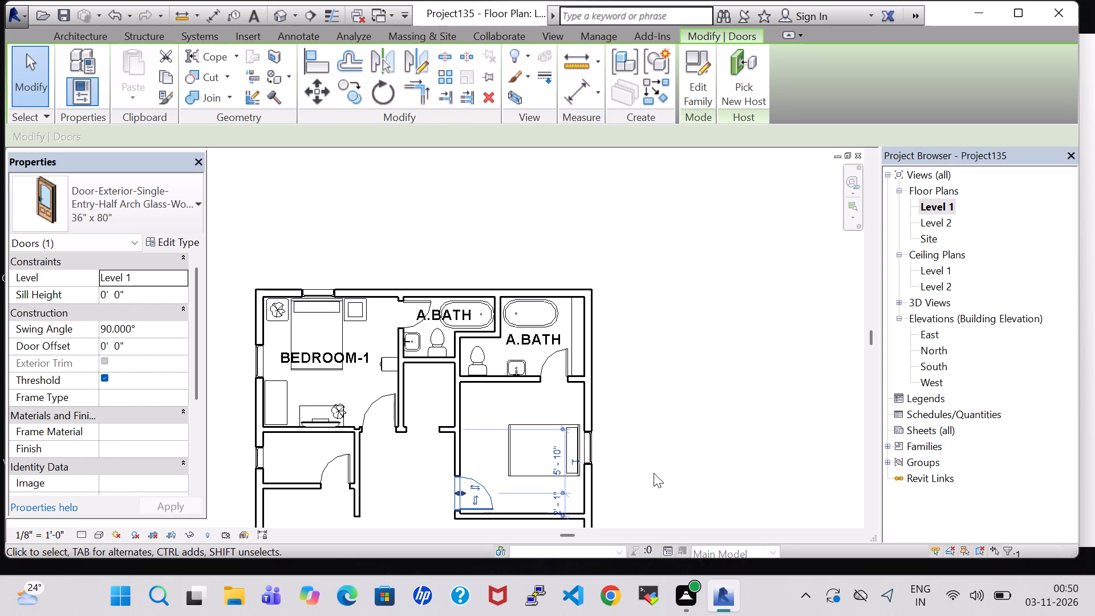
{"action": "left_click", "coordinate": [654, 473]}
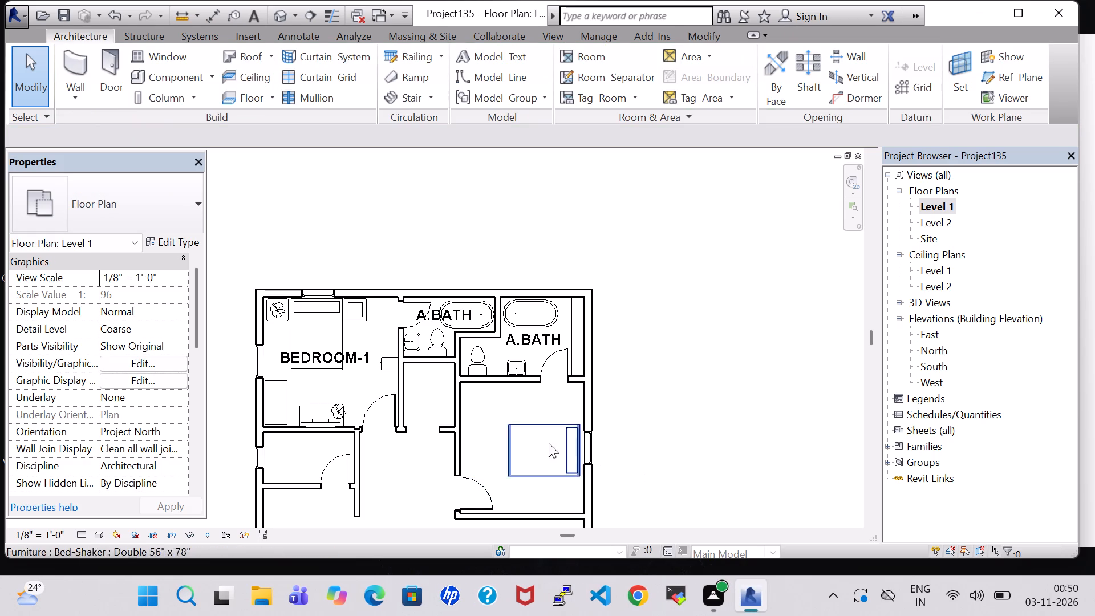
Nudge the double bed in the east bedroom slightly north.
{"action": "left_click", "coordinate": [539, 419]}
{"action": "key", "text": "Up"}
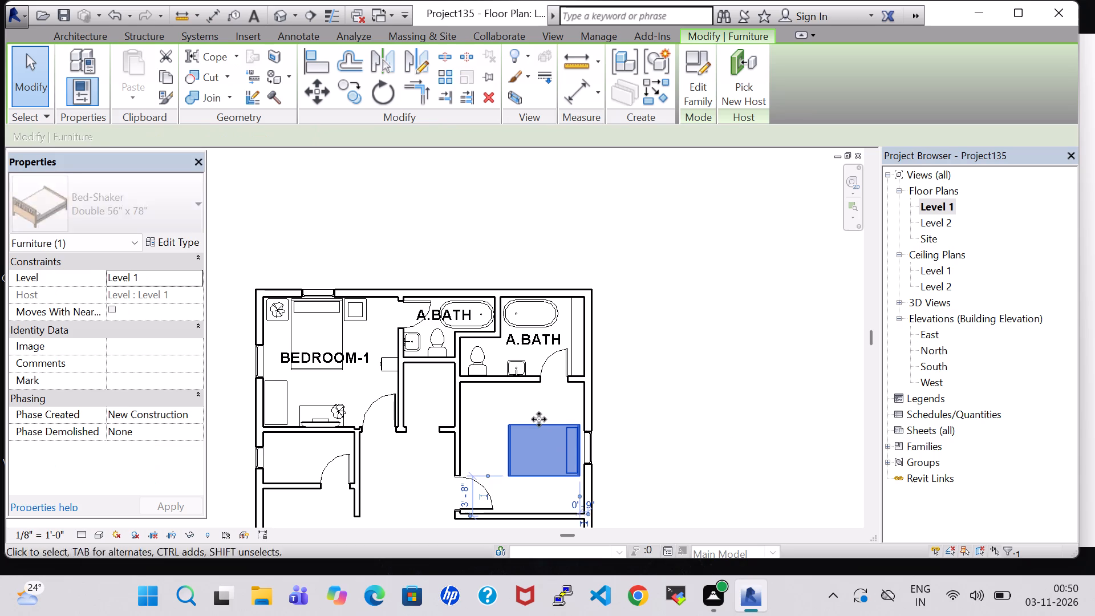
{"action": "key", "text": "Up"}
{"action": "left_click", "coordinate": [646, 428]}
Nudge the east bedroom's window slightly north along the east wall to line up with the bed.
{"action": "left_click", "coordinate": [595, 444]}
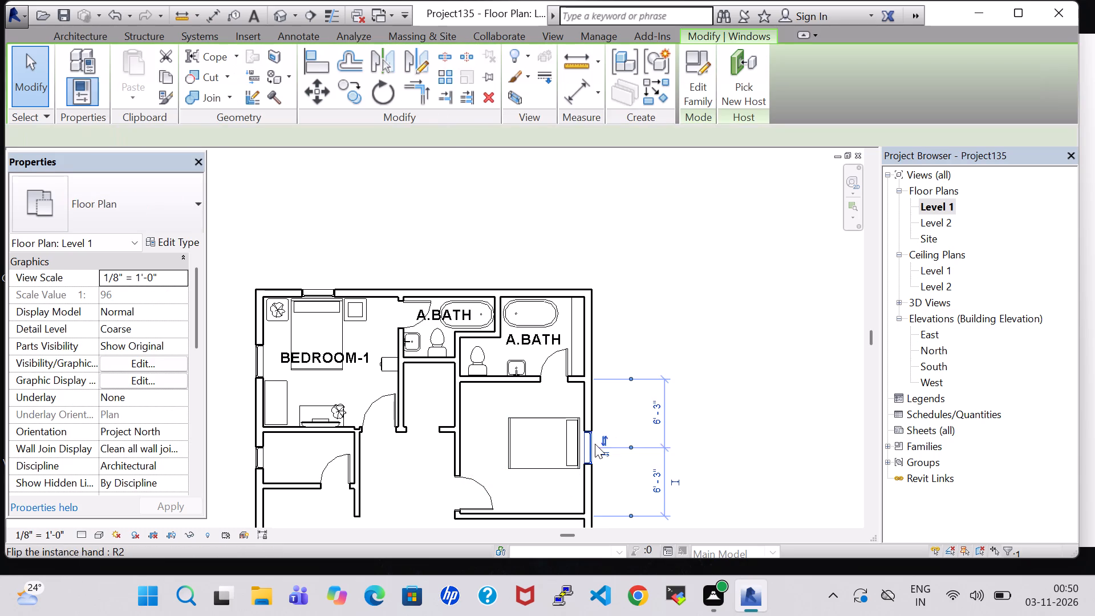
{"action": "key", "text": "Up"}
{"action": "key", "text": "Up"}
{"action": "left_click", "coordinate": [765, 433]}
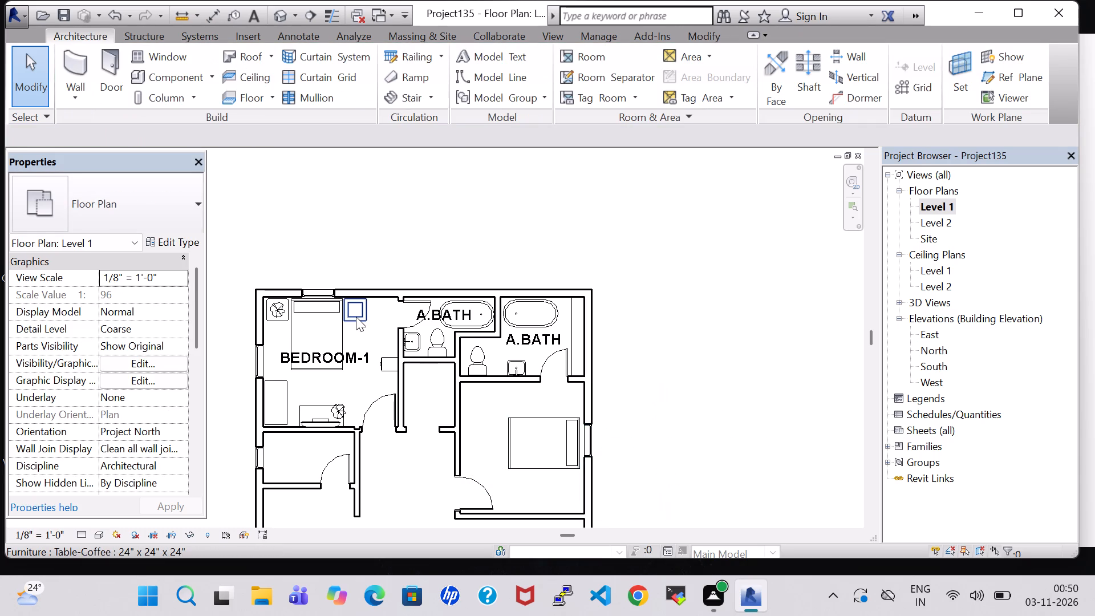
Place a matching Table-Coffee 24" x 24" x 24" in the east bedroom's southeast corner, south of the double bed.
{"action": "left_click", "coordinate": [355, 315]}
{"action": "right_click", "coordinate": [355, 315]}
{"action": "left_click", "coordinate": [429, 301]}
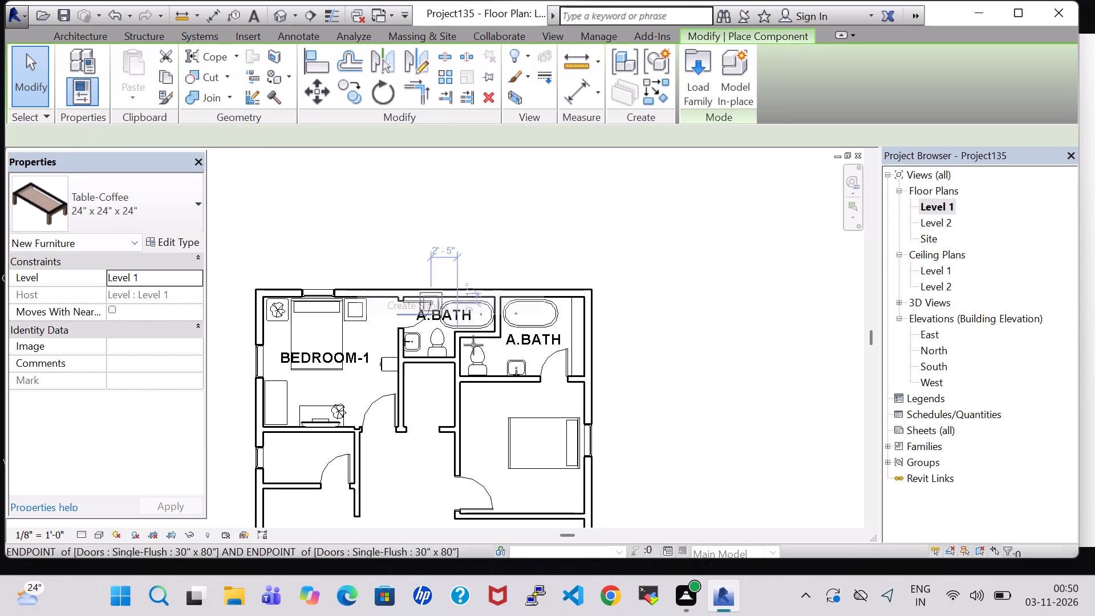
{"action": "scroll", "coordinate": [561, 495], "scroll_direction": "up", "scroll_amount": 1}
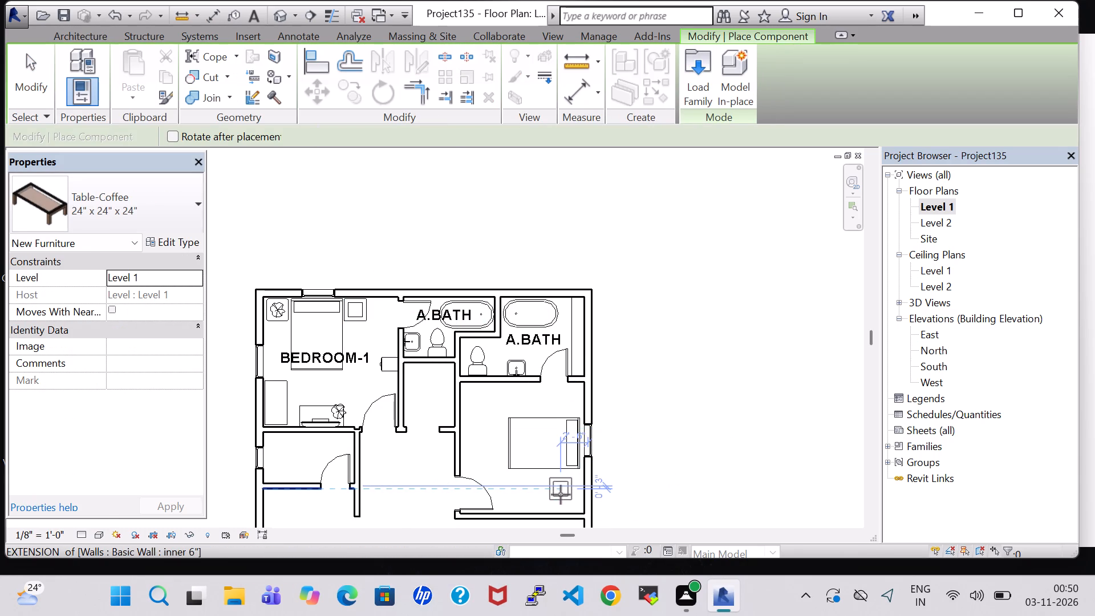
{"action": "scroll", "coordinate": [561, 495], "scroll_direction": "up", "scroll_amount": 2}
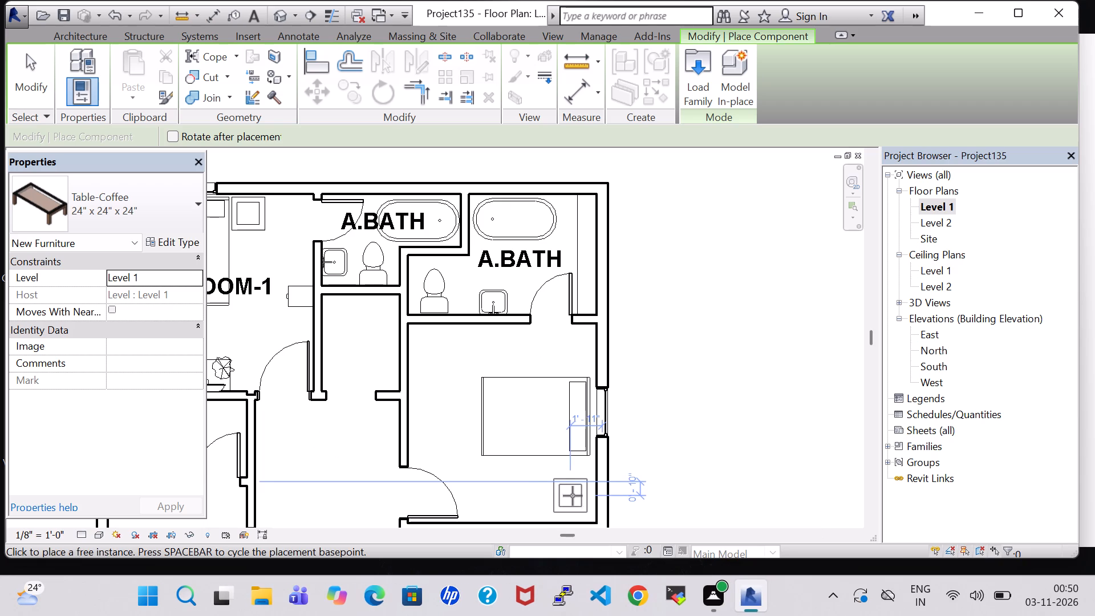
{"action": "left_click", "coordinate": [573, 496]}
{"action": "key", "text": "Escape"}
{"action": "key", "text": "Escape"}
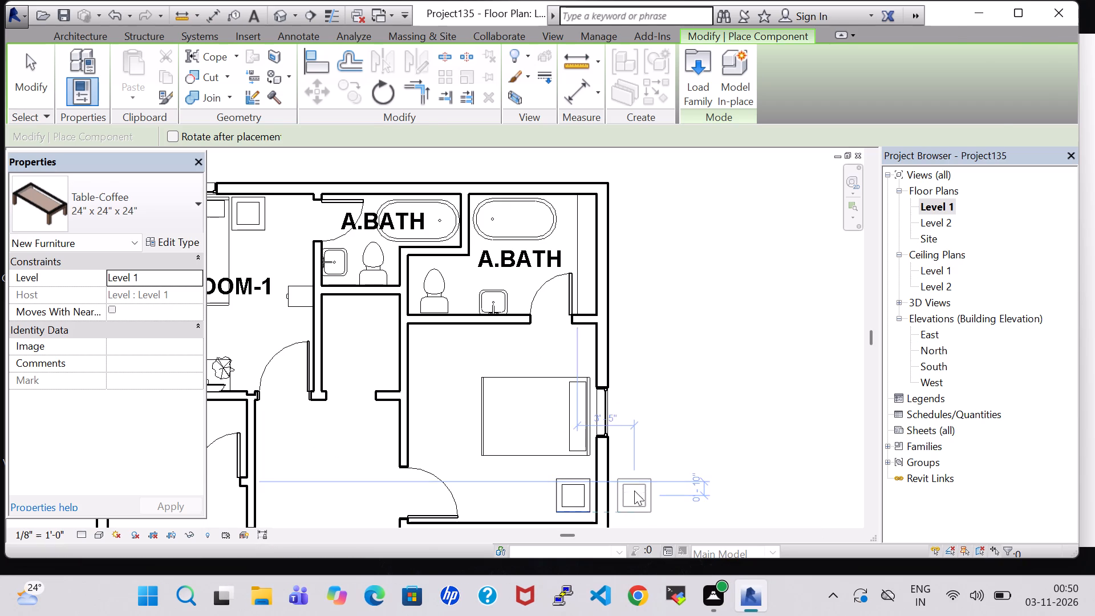
Place a rotated Cabinet-File 2 Drawer 15" x 18" against the east bedroom's south wall, just east of the door swing.
{"action": "scroll", "coordinate": [375, 382], "scroll_direction": "down", "scroll_amount": 1}
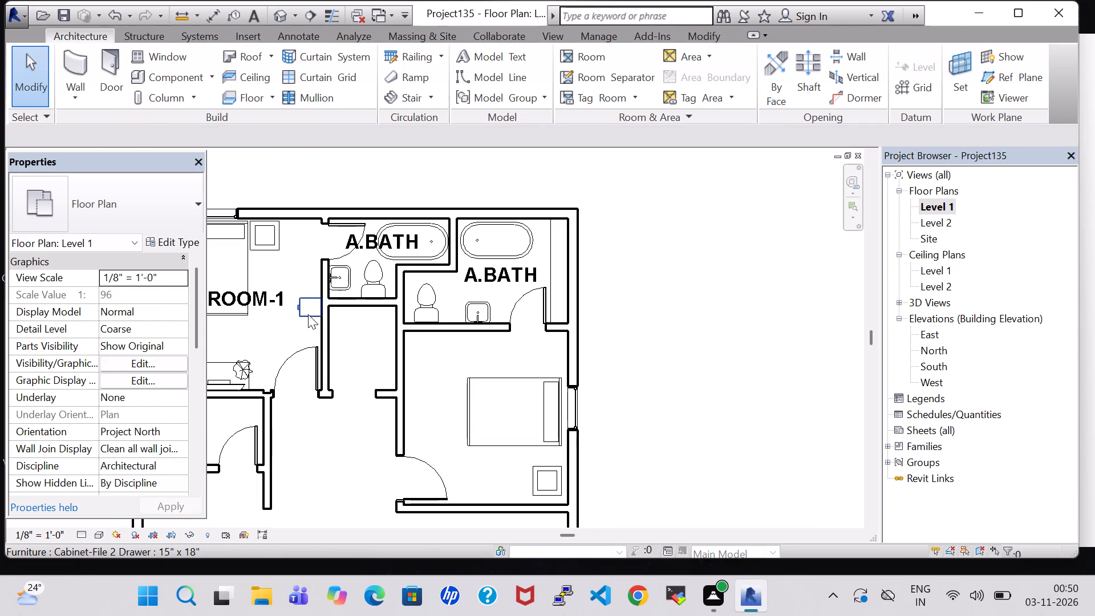
{"action": "left_click", "coordinate": [308, 314]}
{"action": "right_click", "coordinate": [308, 314]}
{"action": "left_click", "coordinate": [371, 306]}
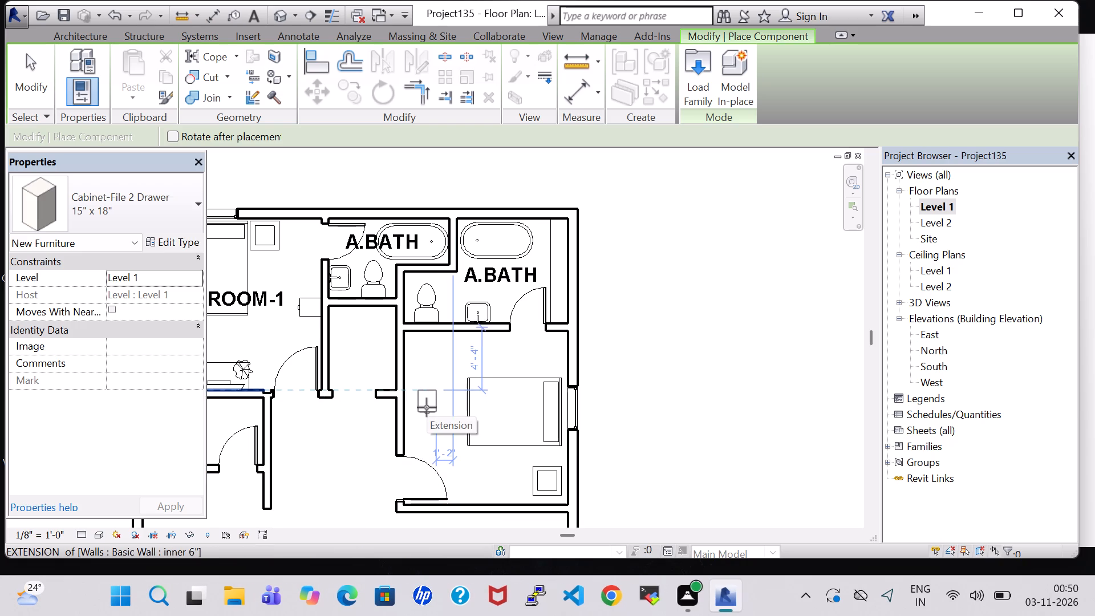
{"action": "key", "text": "space"}
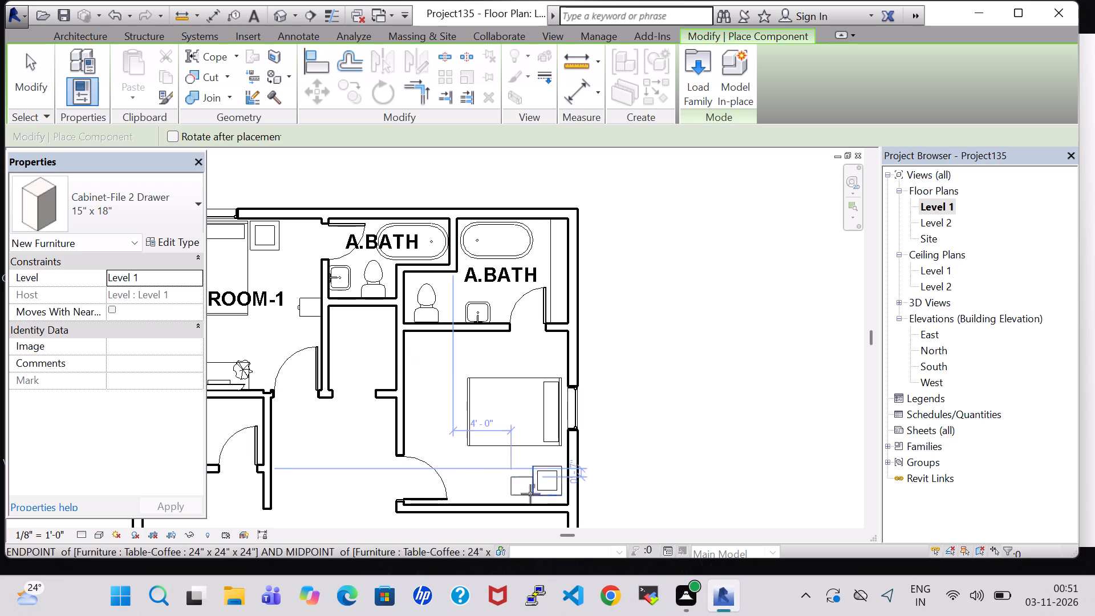
{"action": "key", "text": "space"}
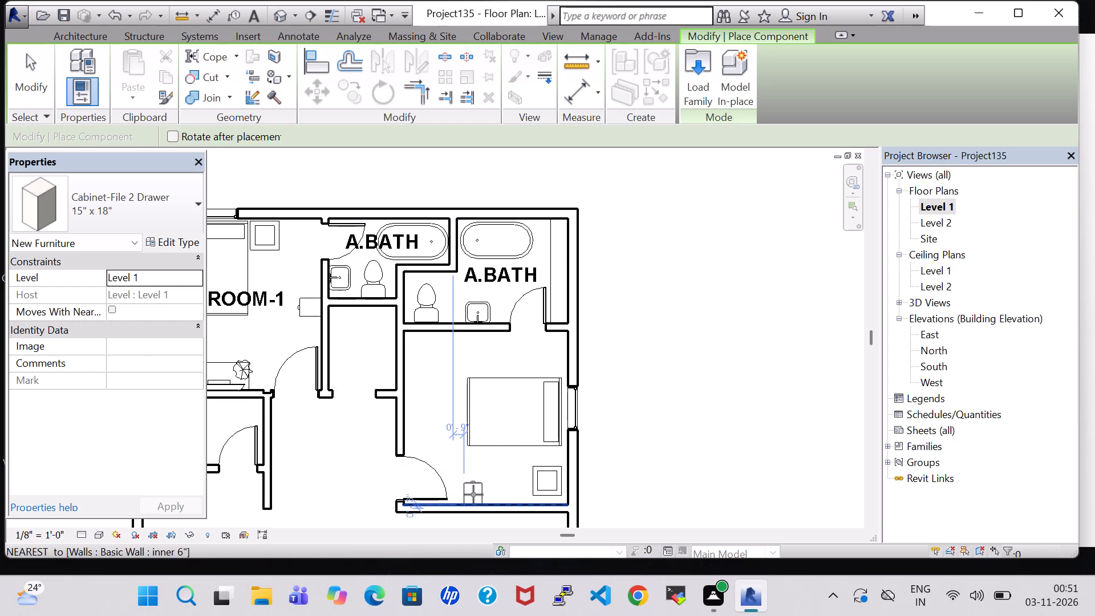
{"action": "left_click", "coordinate": [473, 495]}
{"action": "key", "text": "Escape"}
{"action": "key", "text": "Escape"}
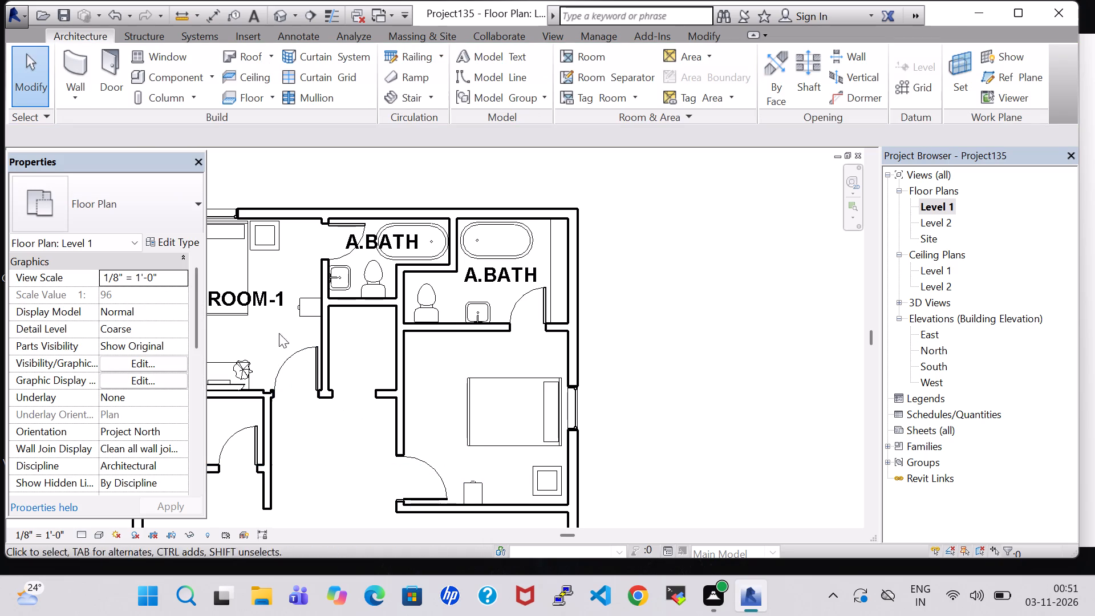
Place a Table-End 24" x 24" north of the east bedroom's bed and nudge it east toward the wall and slightly south.
{"action": "middle_click_drag", "start_coordinate": [260, 278], "coordinate": [348, 303]}
{"action": "left_click", "coordinate": [256, 279]}
{"action": "right_click", "coordinate": [256, 279]}
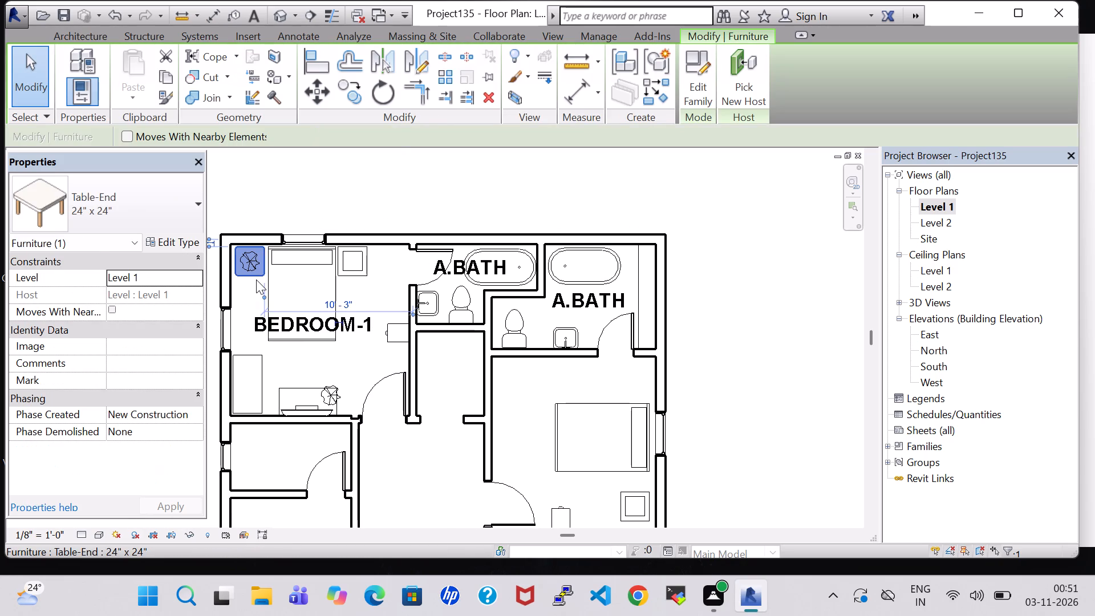
{"action": "left_click", "coordinate": [347, 309]}
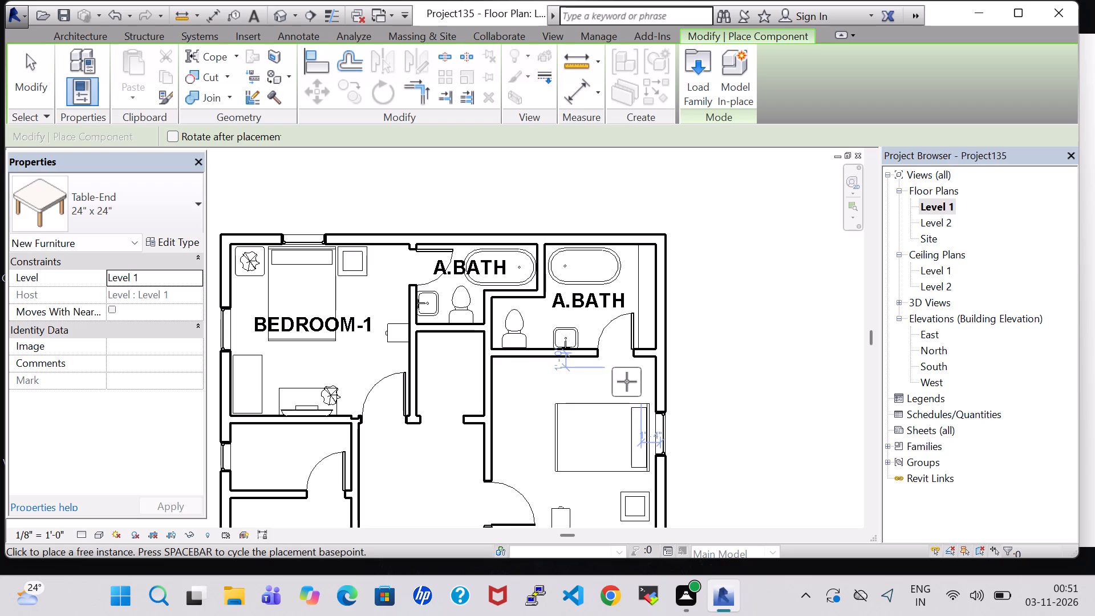
{"action": "left_click", "coordinate": [627, 382]}
{"action": "key", "text": "Escape"}
{"action": "key", "text": "Escape"}
{"action": "left_click", "coordinate": [627, 382]}
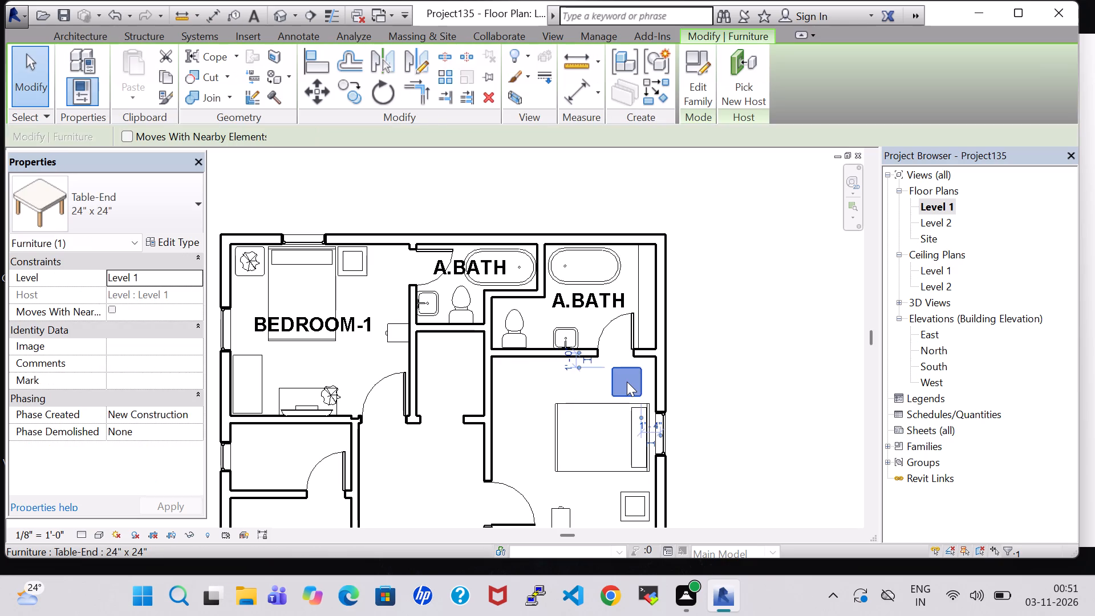
{"action": "key", "text": "Right"}
{"action": "key", "text": "Right"}
{"action": "key", "text": "Right"}
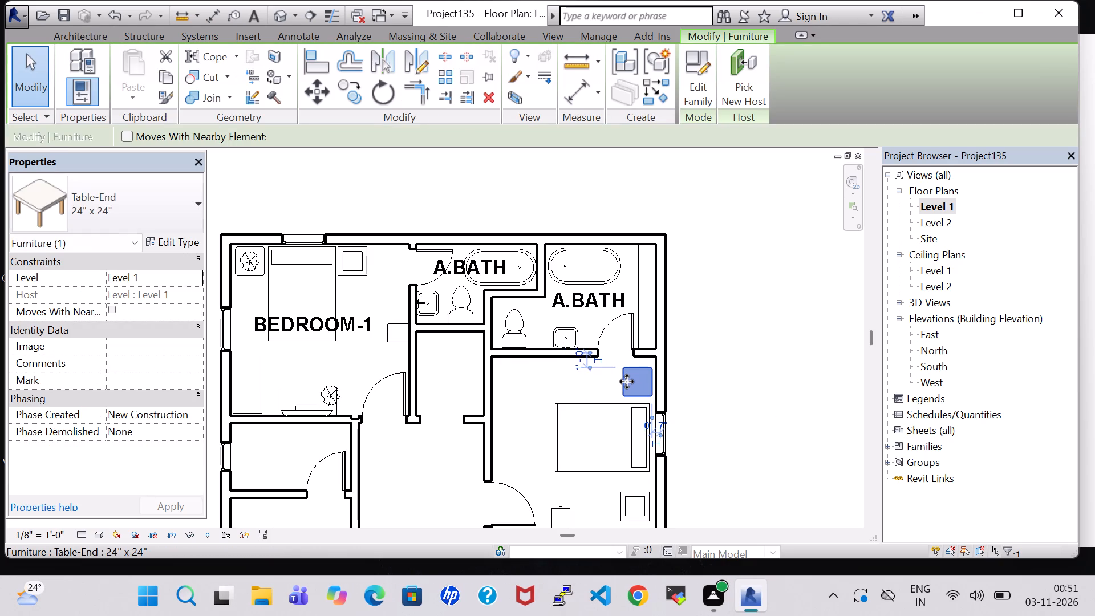
{"action": "key", "text": "Down"}
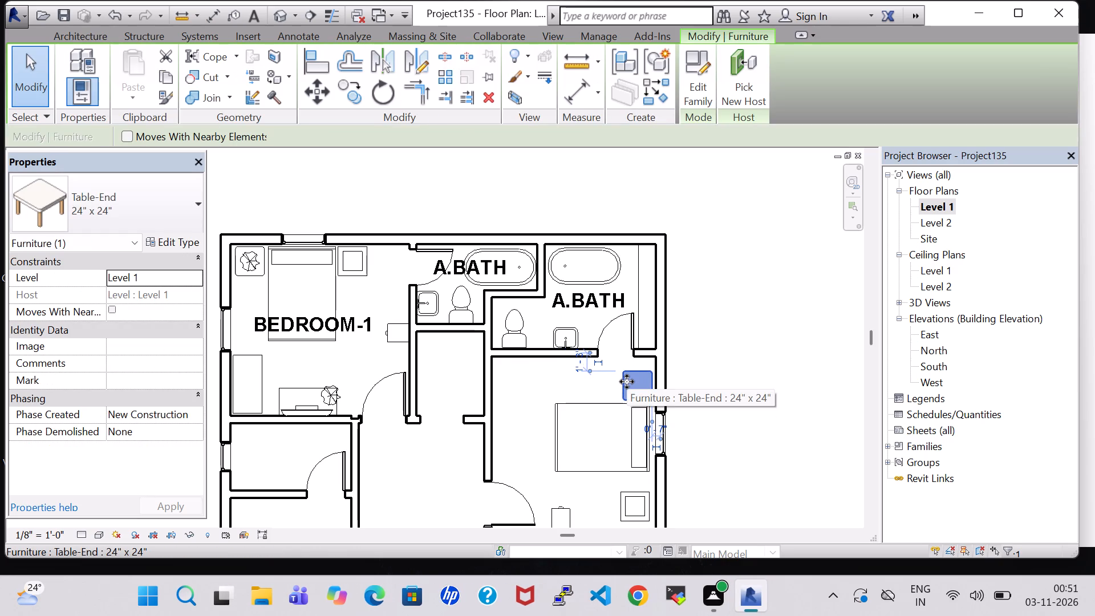
Nudge the east bedroom's double bed slightly south.
{"action": "left_click", "coordinate": [591, 472]}
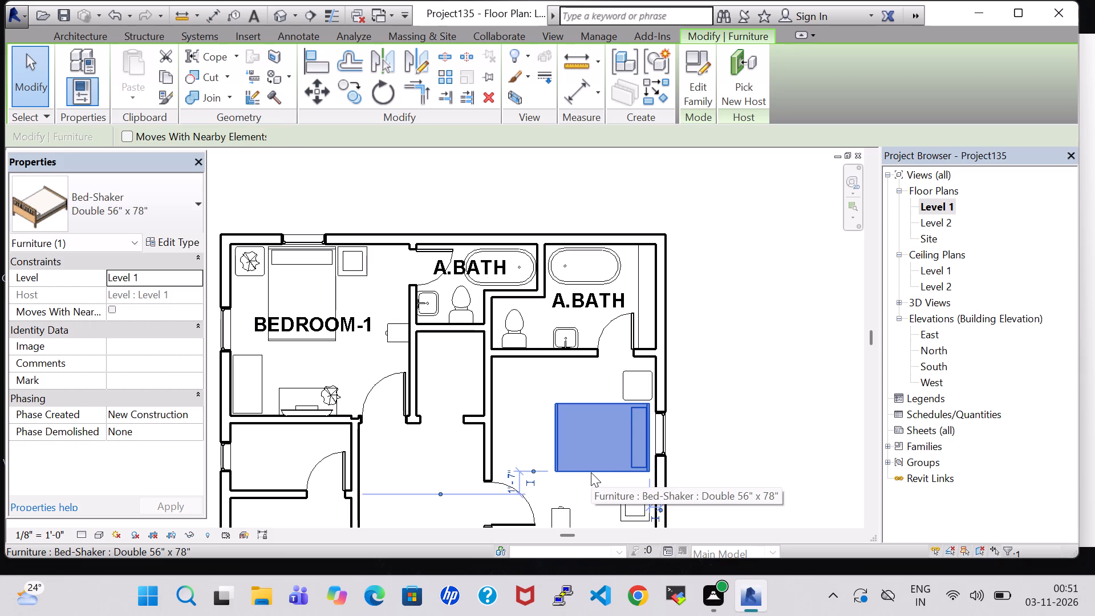
{"action": "key", "text": "Down"}
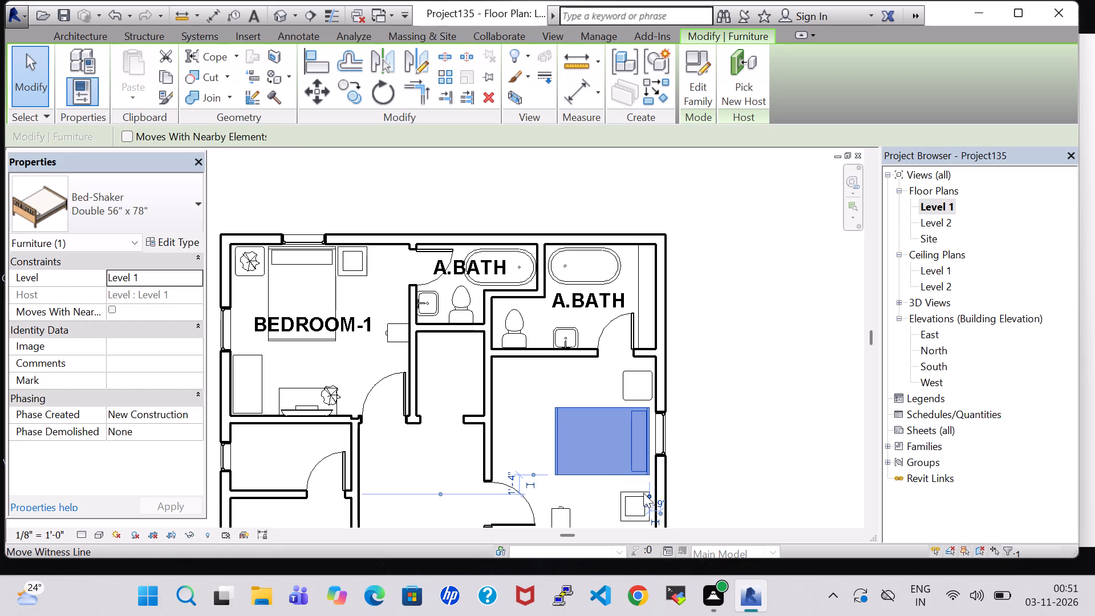
Nudge the east bedroom's coffee table north toward the bed and slightly east toward the wall.
{"action": "left_click", "coordinate": [628, 494]}
{"action": "key", "text": "Up"}
{"action": "key", "text": "Up"}
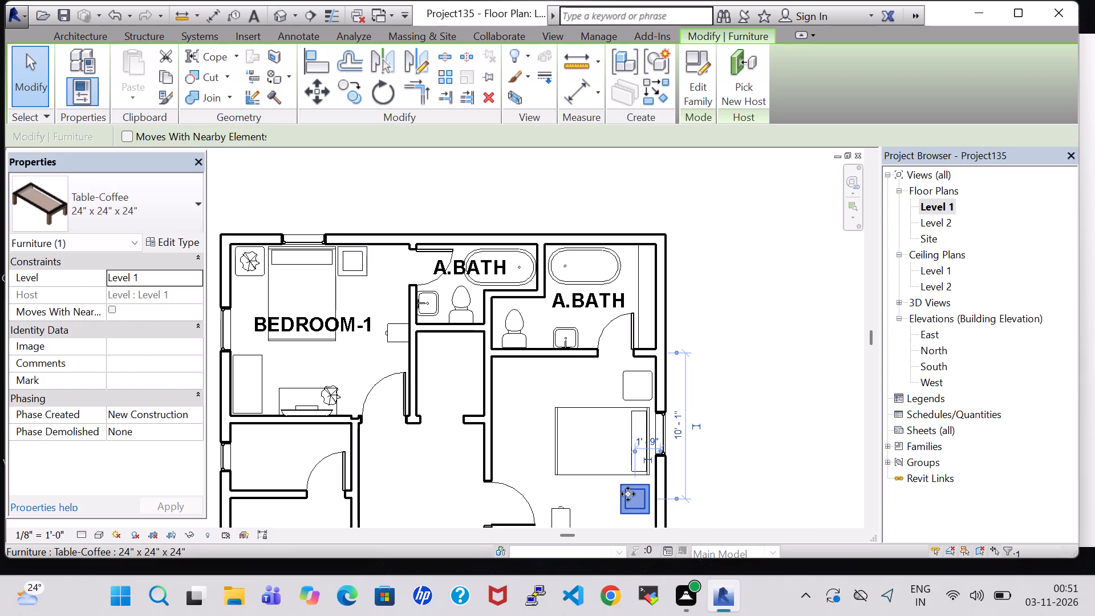
{"action": "key", "text": "Up"}
{"action": "key", "text": "Up"}
{"action": "key", "text": "Right"}
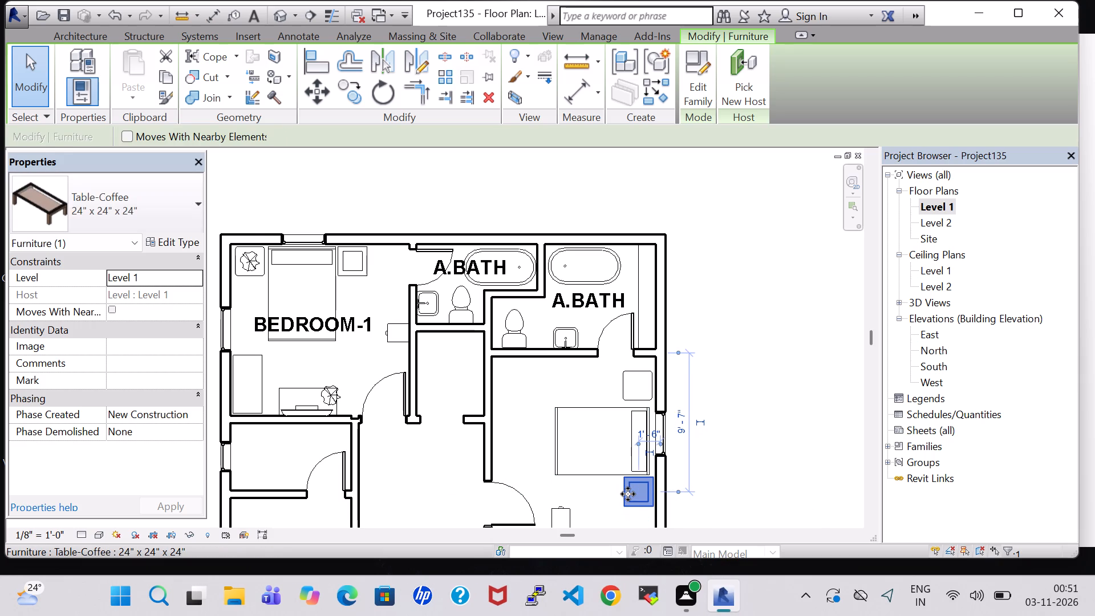
{"action": "left_click", "coordinate": [715, 435]}
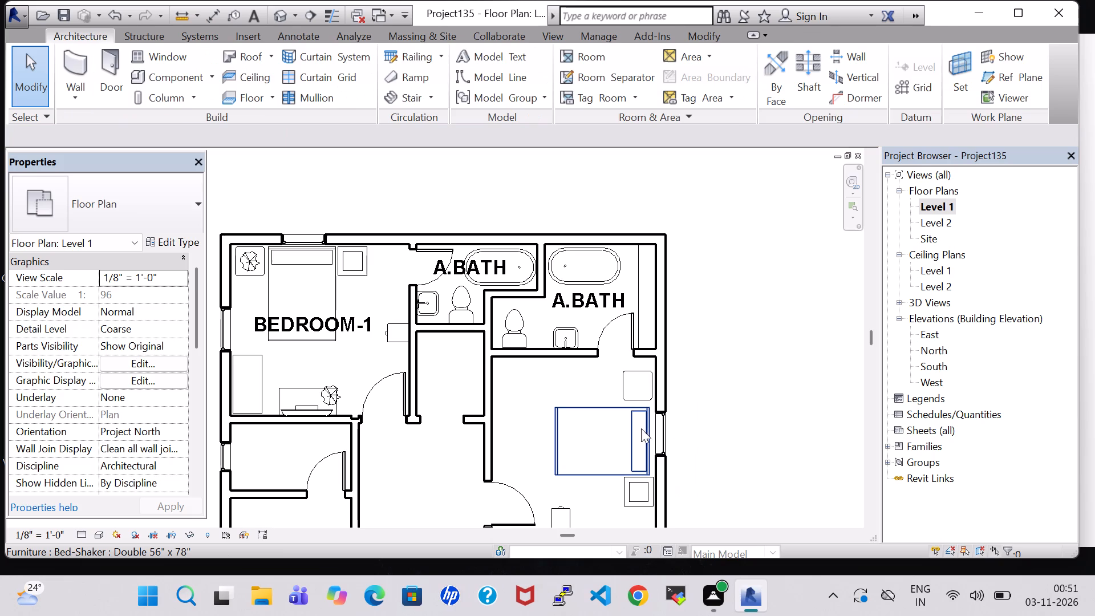
Nudge the east bedroom's double bed slightly east toward the window wall.
{"action": "left_click", "coordinate": [639, 428]}
{"action": "key", "text": "Right"}
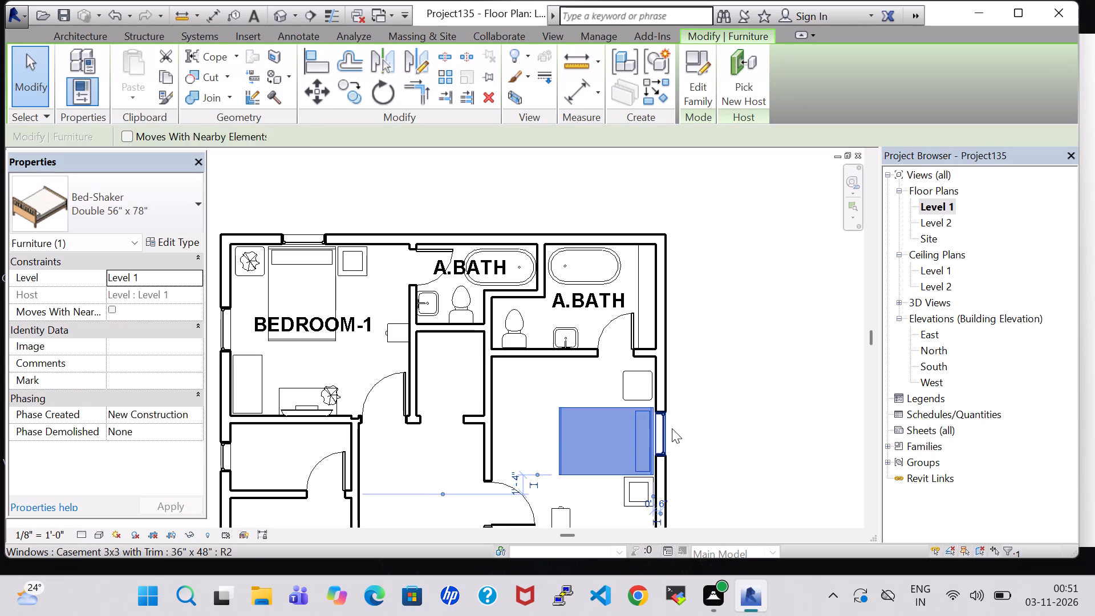
{"action": "left_click", "coordinate": [672, 428]}
{"action": "scroll", "coordinate": [672, 428], "scroll_direction": "up", "scroll_amount": 5}
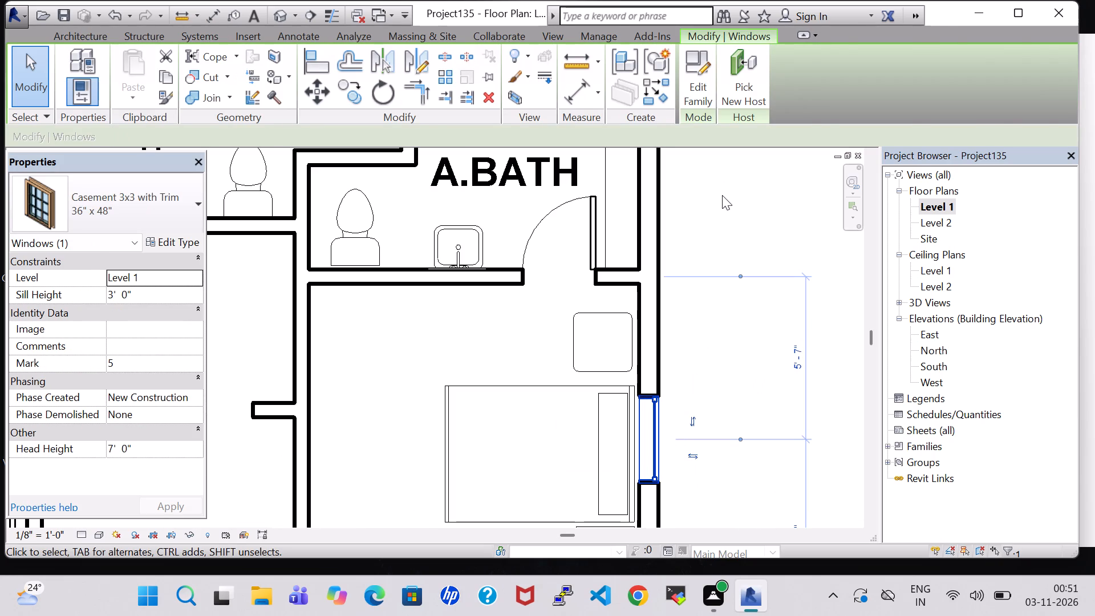
{"action": "left_click", "coordinate": [722, 195]}
Place another RPC Plant - Tropical Agave - 1.5' at the west edge of the east bedroom's end table.
{"action": "scroll", "coordinate": [674, 268], "scroll_direction": "down", "scroll_amount": 7}
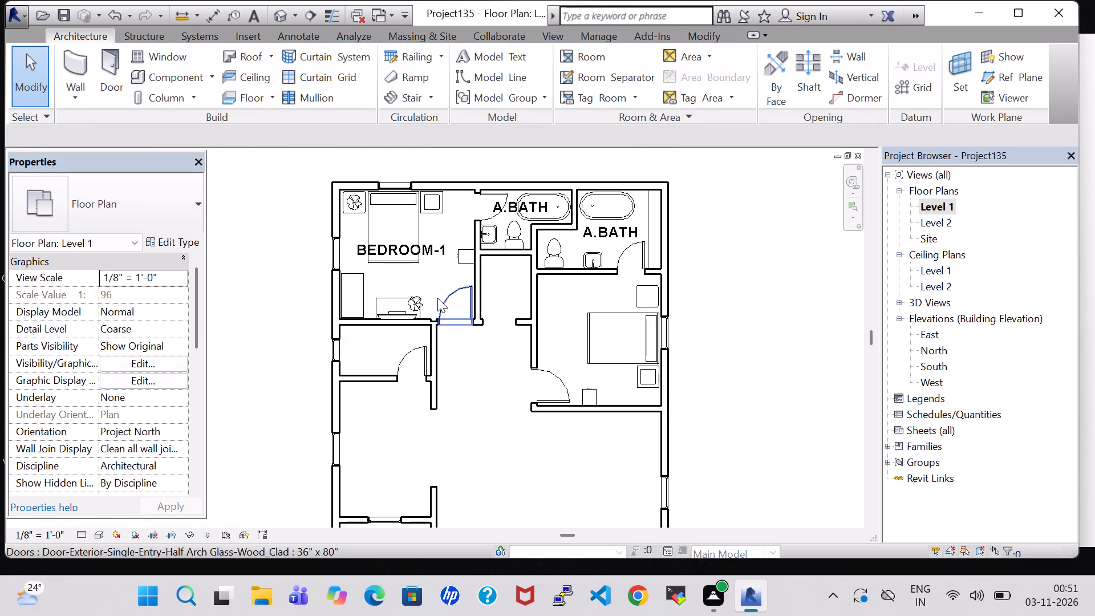
{"action": "left_click", "coordinate": [421, 298]}
{"action": "right_click", "coordinate": [421, 298]}
{"action": "left_click", "coordinate": [478, 304]}
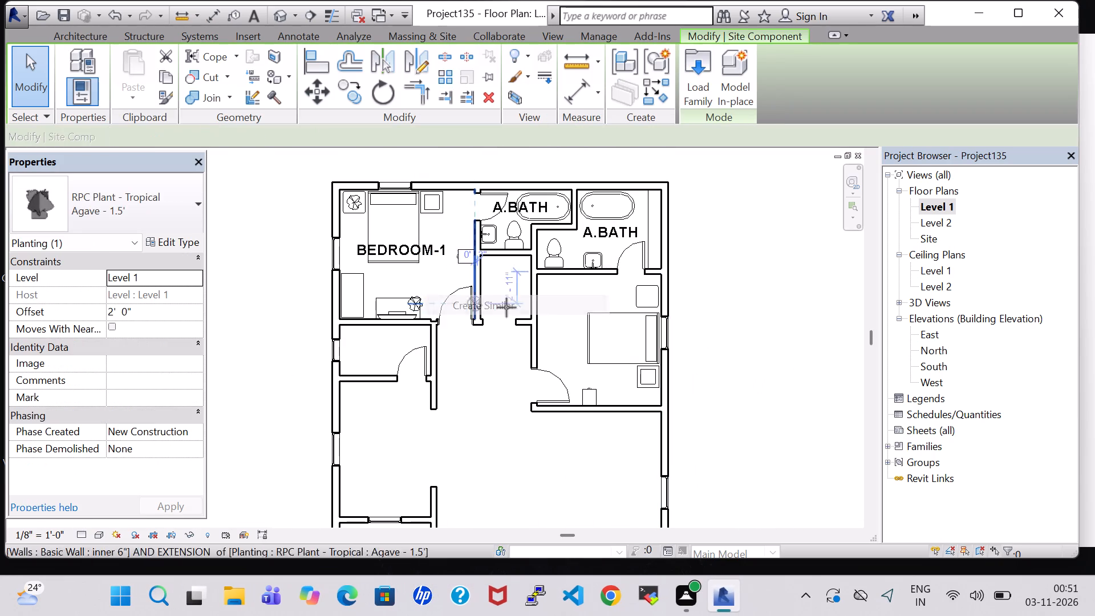
{"action": "left_click", "coordinate": [632, 294]}
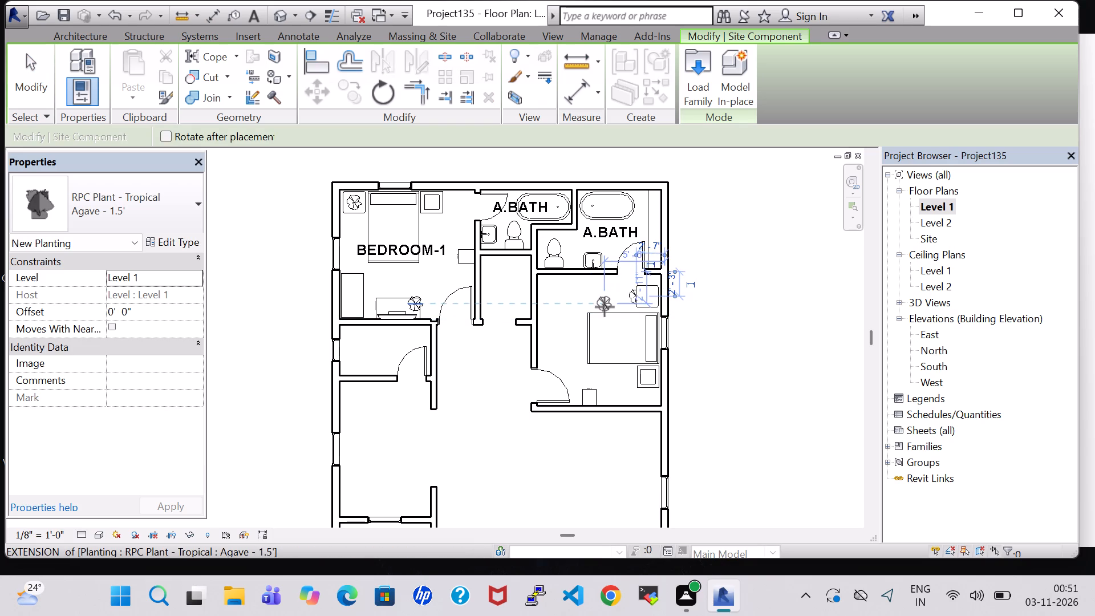
{"action": "key", "text": "Escape"}
{"action": "key", "text": "Escape"}
Set the east bedroom plant's offset to 2' 0".
{"action": "left_click", "coordinate": [629, 299]}
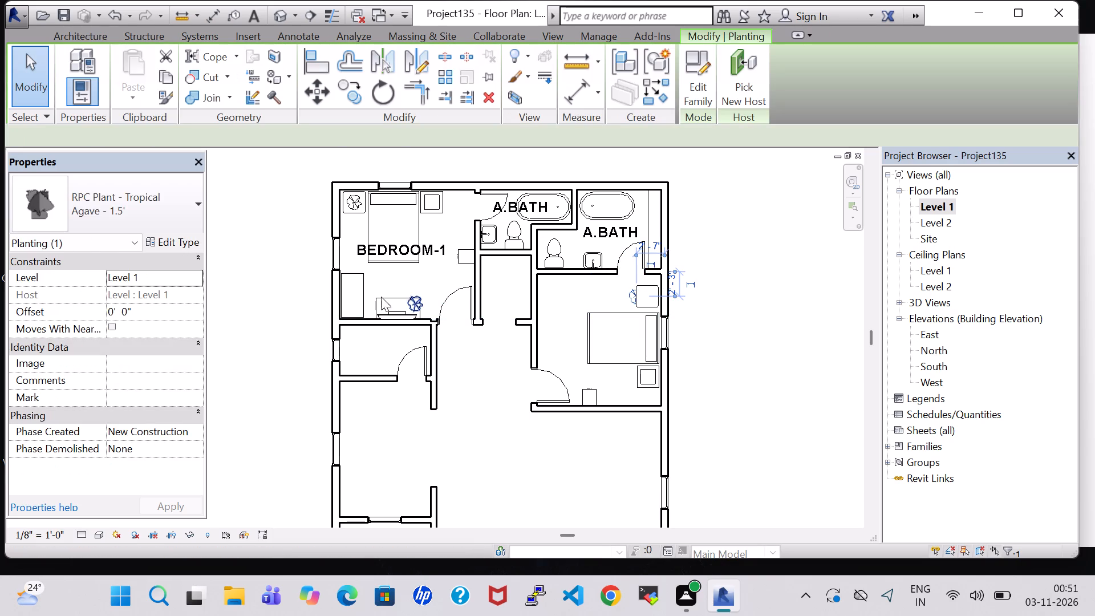
{"action": "left_click", "coordinate": [115, 313]}
{"action": "key", "text": "BackSpace"}
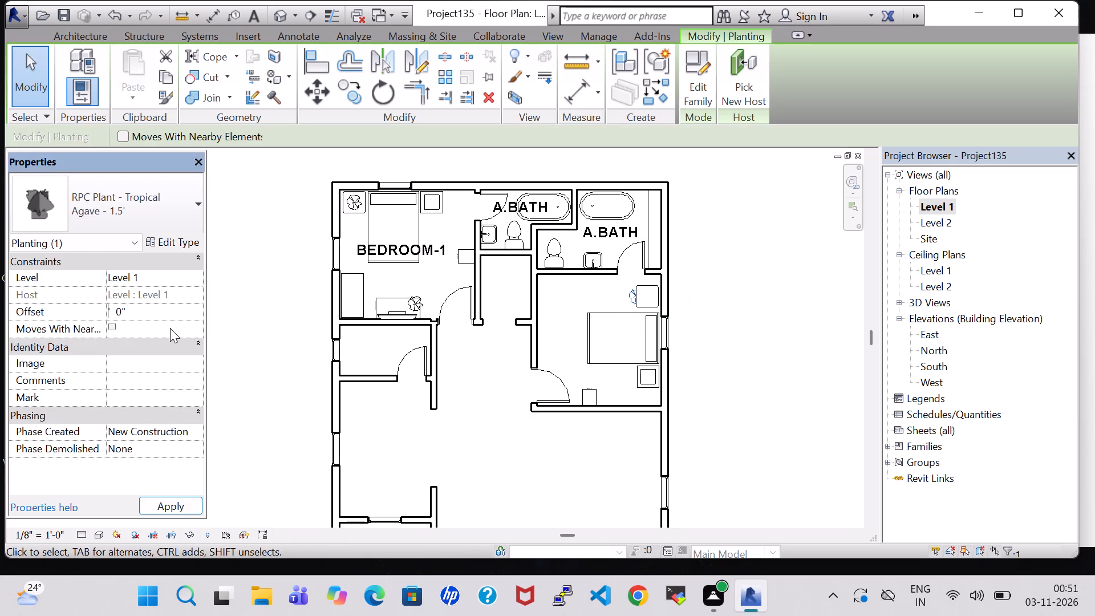
{"action": "key", "text": "2"}
{"action": "left_click", "coordinate": [172, 497]}
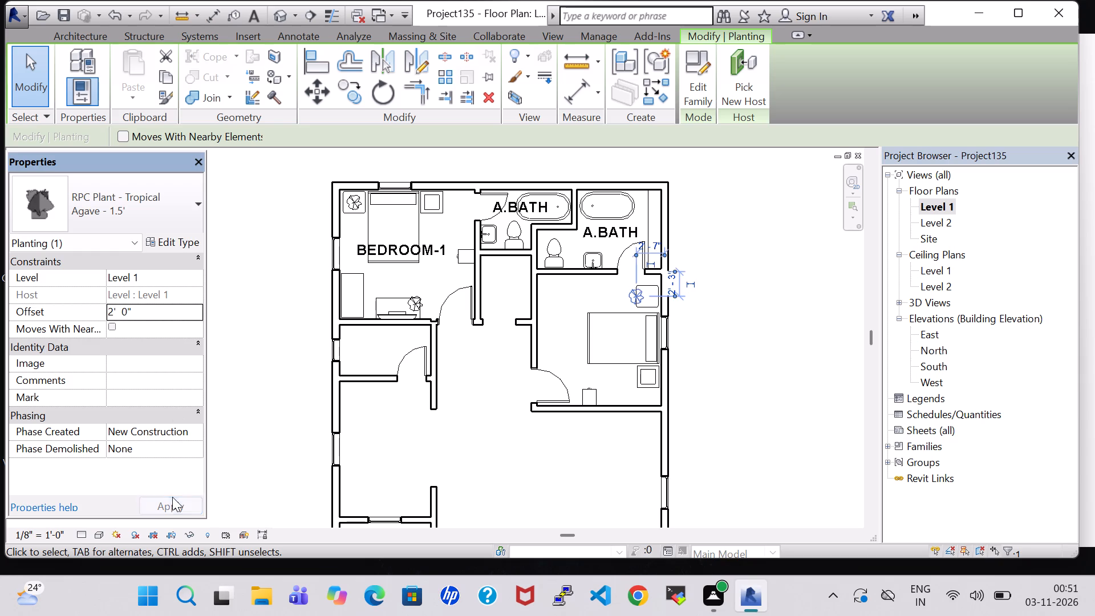
Nudge the raised plant east so it sits centred on the east bedroom's end table.
{"action": "key", "text": "Right"}
{"action": "key", "text": "Right"}
{"action": "key", "text": "Right"}
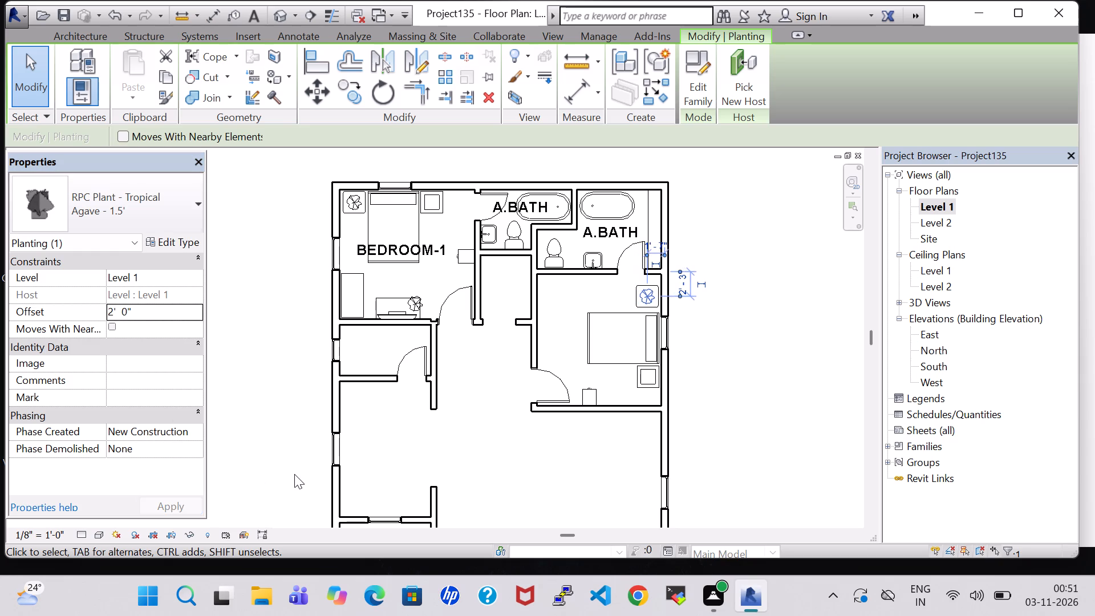
{"action": "left_click", "coordinate": [774, 343]}
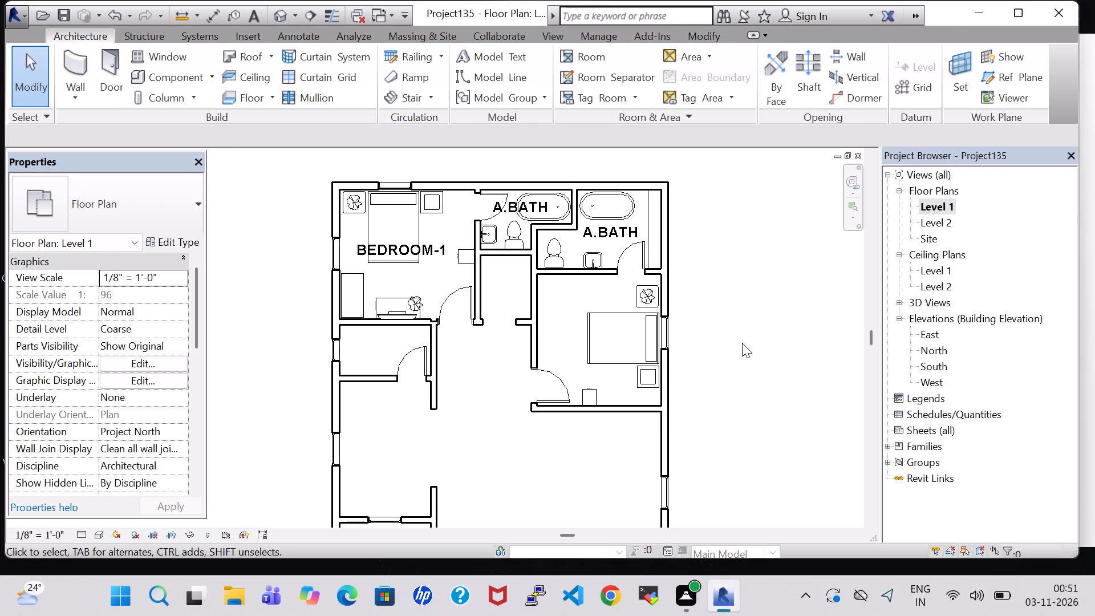
Delete the agave plant from the furniture along BEDROOM-1's south wall.
{"action": "left_click", "coordinate": [418, 301]}
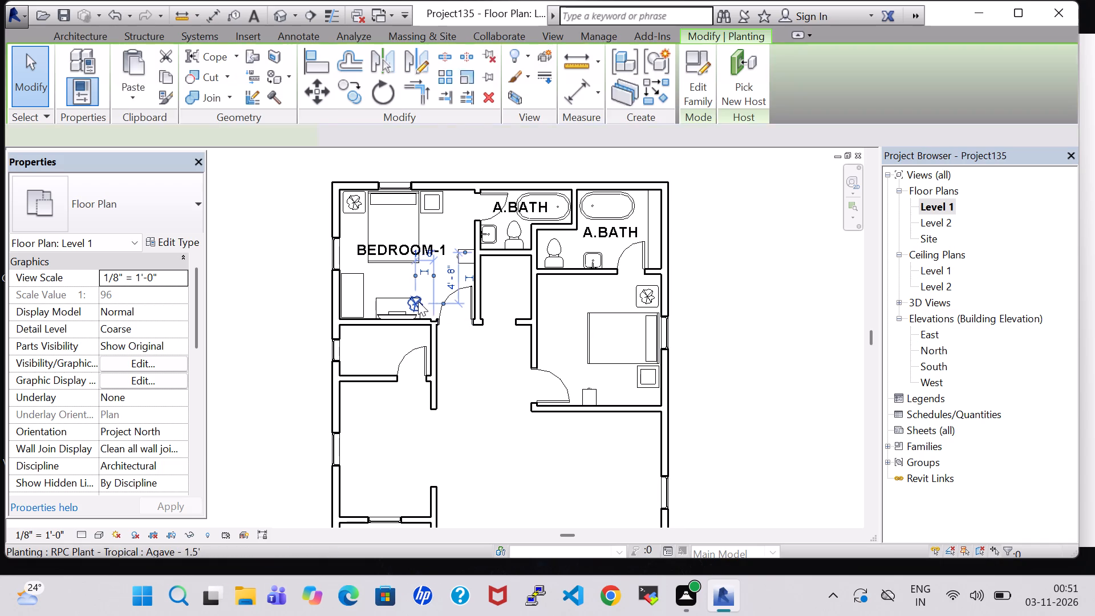
{"action": "key", "text": "Delete"}
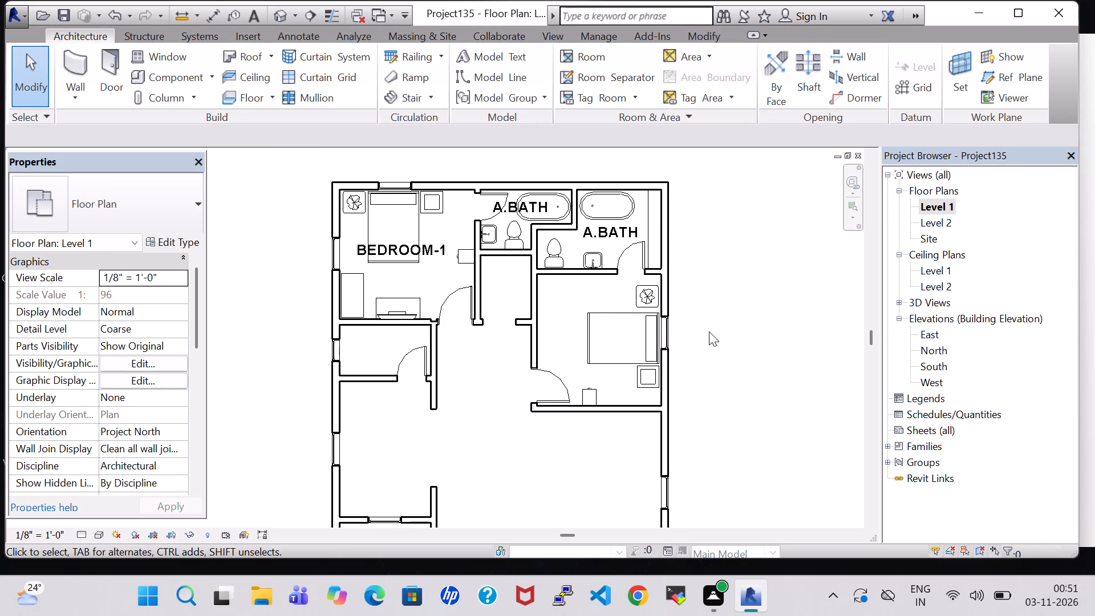
{"action": "left_click", "coordinate": [715, 331]}
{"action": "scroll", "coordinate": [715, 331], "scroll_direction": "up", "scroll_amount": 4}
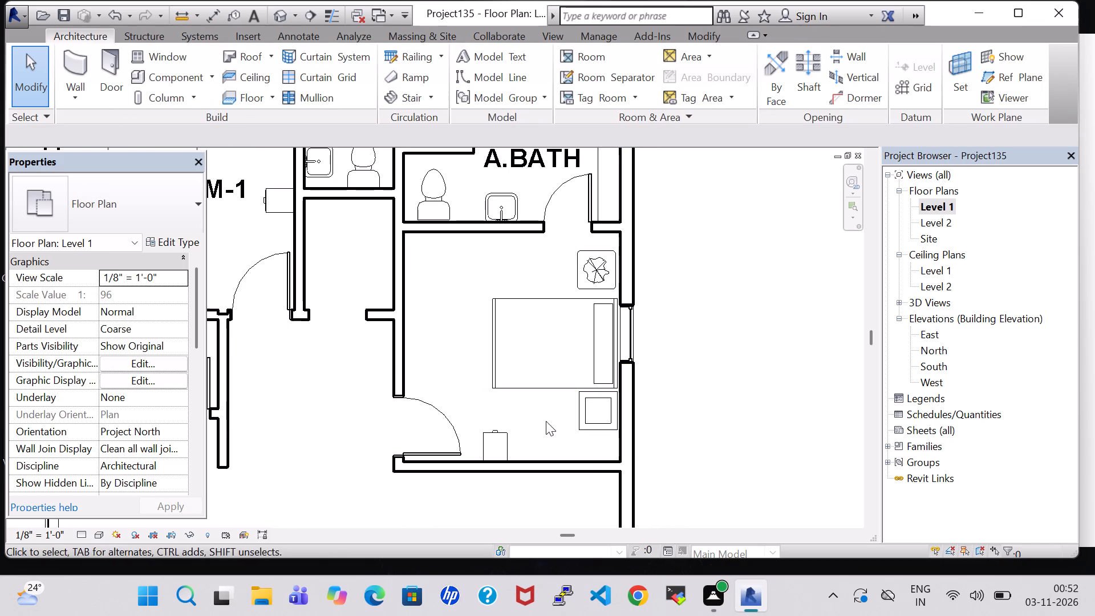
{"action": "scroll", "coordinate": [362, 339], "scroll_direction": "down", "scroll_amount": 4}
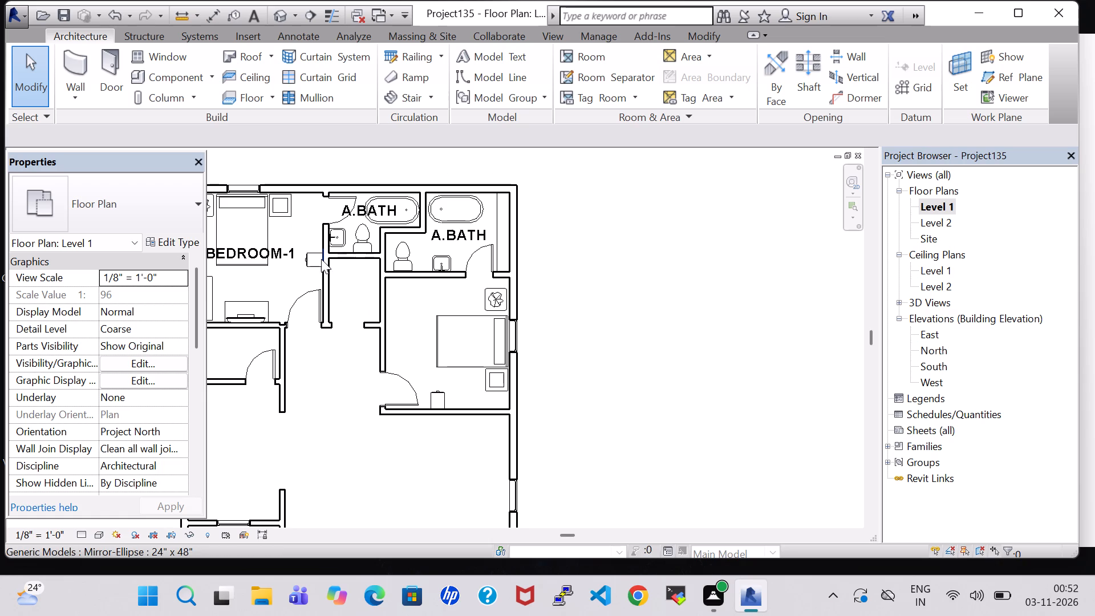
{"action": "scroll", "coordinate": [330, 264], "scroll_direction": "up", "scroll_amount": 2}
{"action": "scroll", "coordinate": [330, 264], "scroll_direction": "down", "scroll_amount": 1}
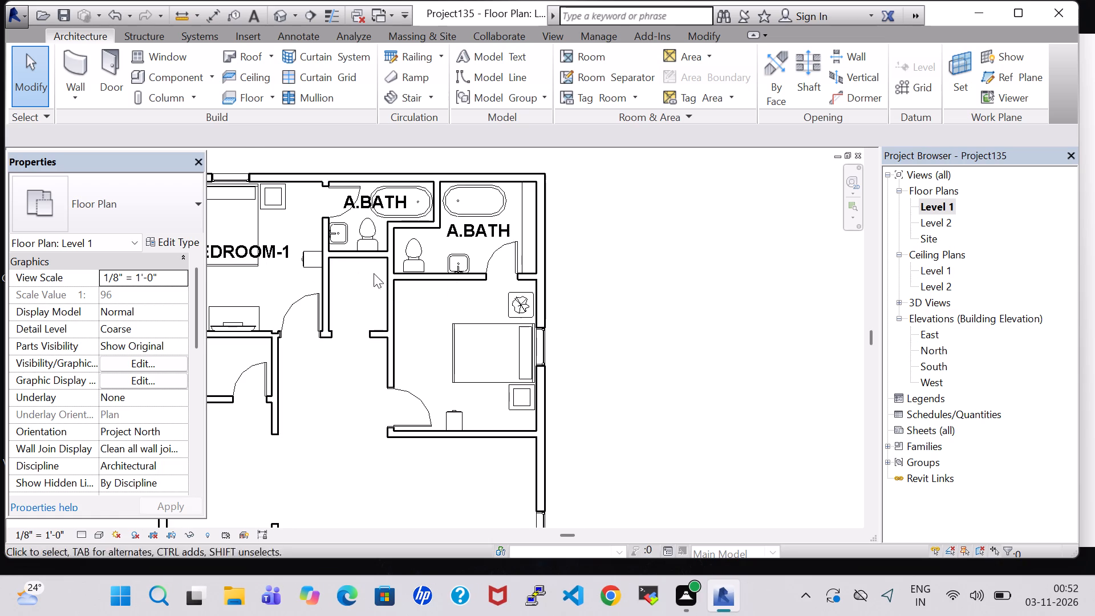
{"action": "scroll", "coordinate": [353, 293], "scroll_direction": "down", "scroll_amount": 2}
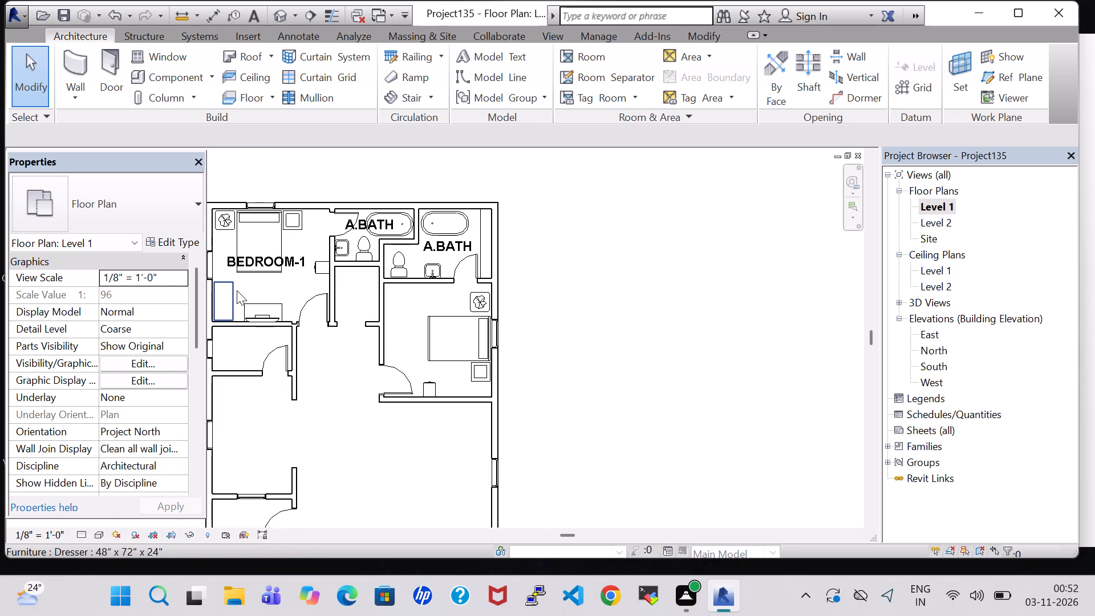
Place a Dresser 48" x 72" x 24" matching BEDROOM-1's along the east bedroom's north wall, west of the bath door.
{"action": "left_click", "coordinate": [230, 290]}
{"action": "right_click", "coordinate": [230, 290]}
{"action": "left_click", "coordinate": [359, 307]}
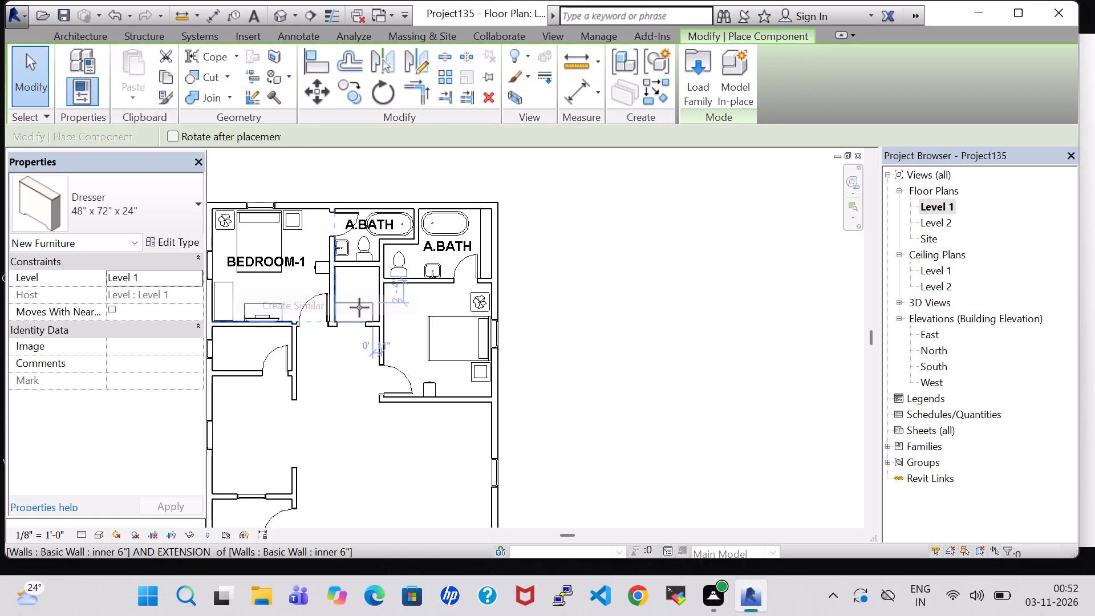
{"action": "scroll", "coordinate": [407, 307], "scroll_direction": "up", "scroll_amount": 5}
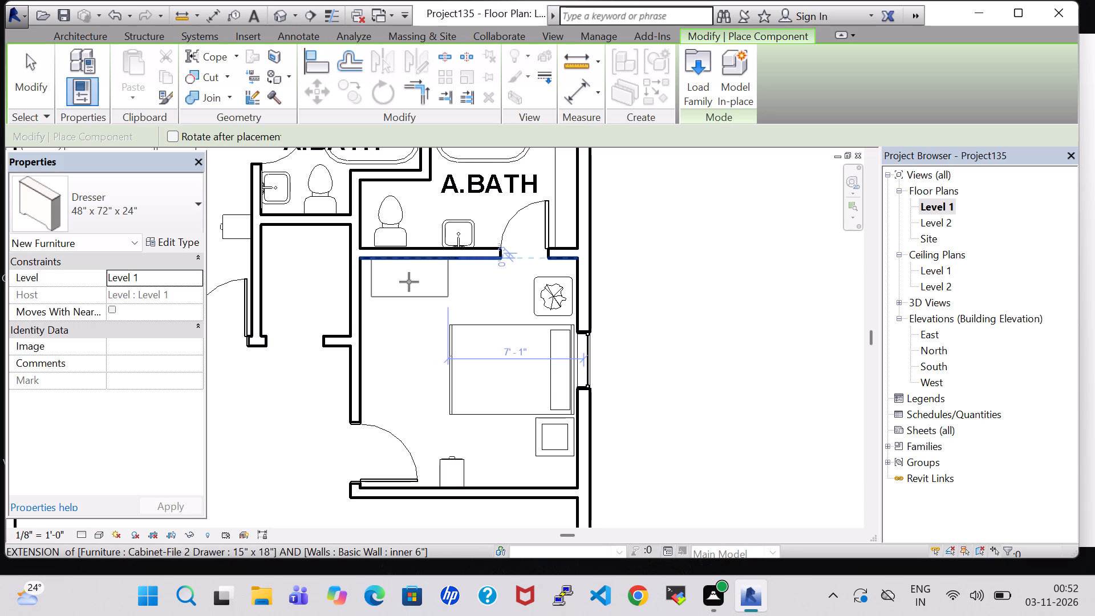
{"action": "left_click", "coordinate": [409, 282]}
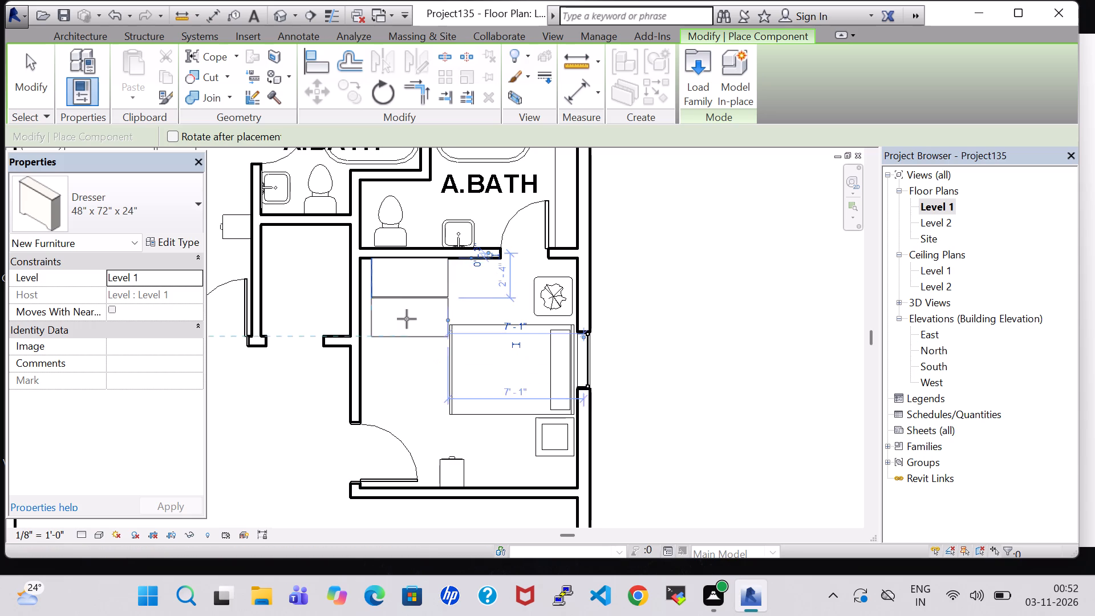
{"action": "key", "text": "Escape"}
{"action": "key", "text": "Escape"}
Nudge the east bedroom's dresser about 4" west and slightly south so it sits in the room's northwest corner.
{"action": "left_click", "coordinate": [403, 299]}
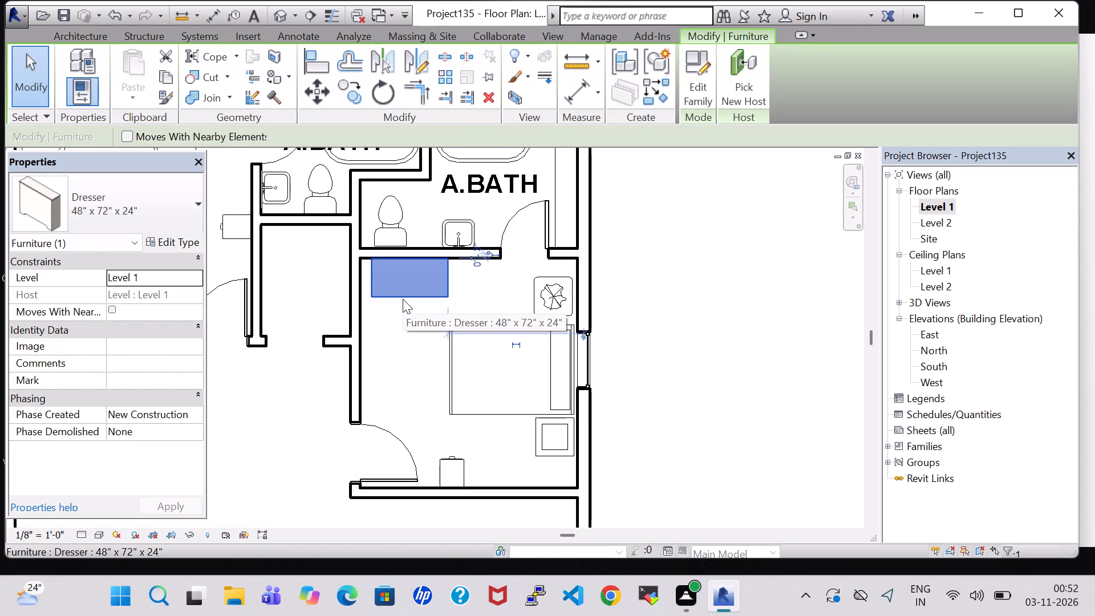
{"action": "key", "text": "Left"}
{"action": "key", "text": "Left"}
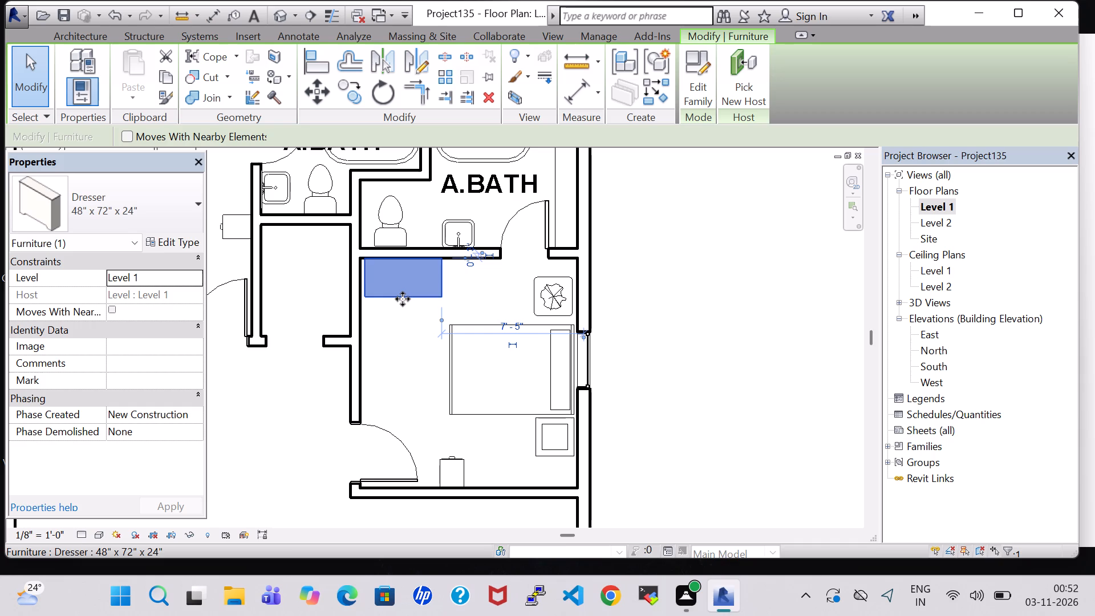
{"action": "left_click", "coordinate": [380, 324]}
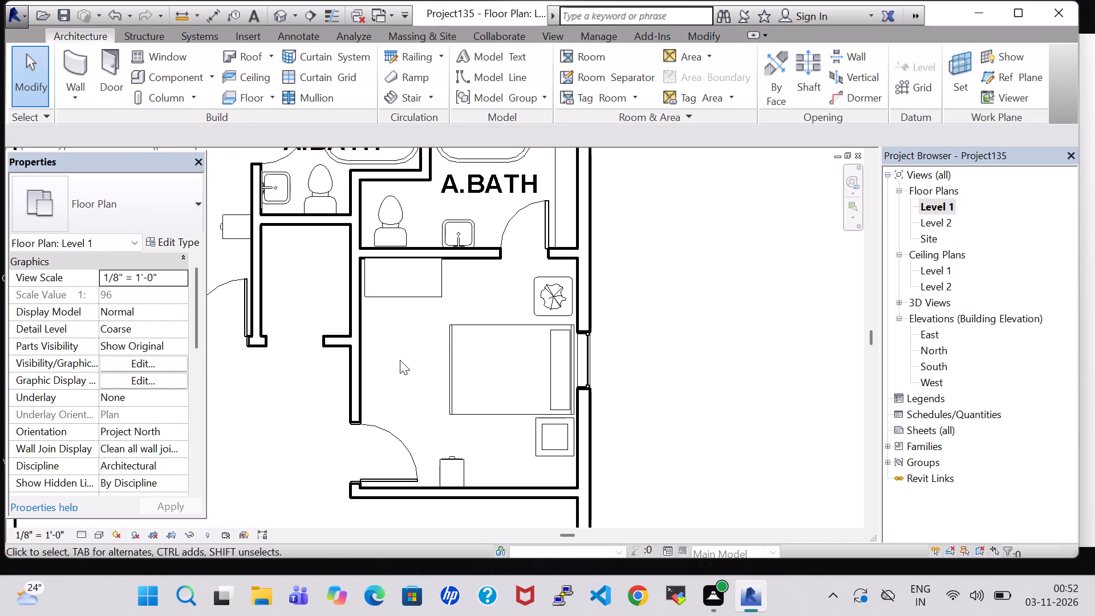
{"action": "left_click", "coordinate": [394, 283]}
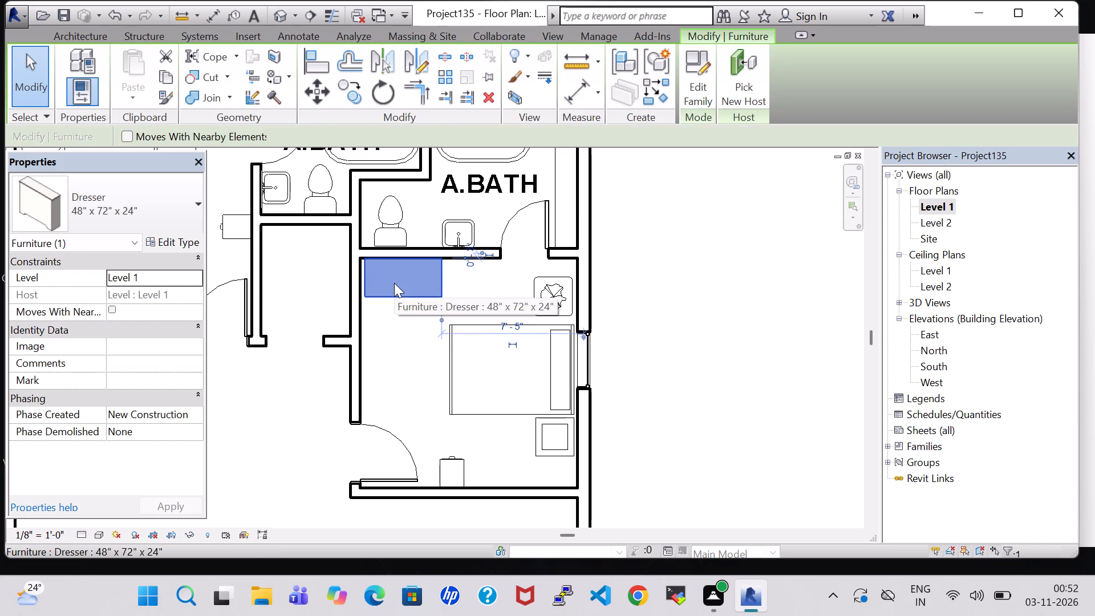
{"action": "key", "text": "Down"}
{"action": "key", "text": "Left"}
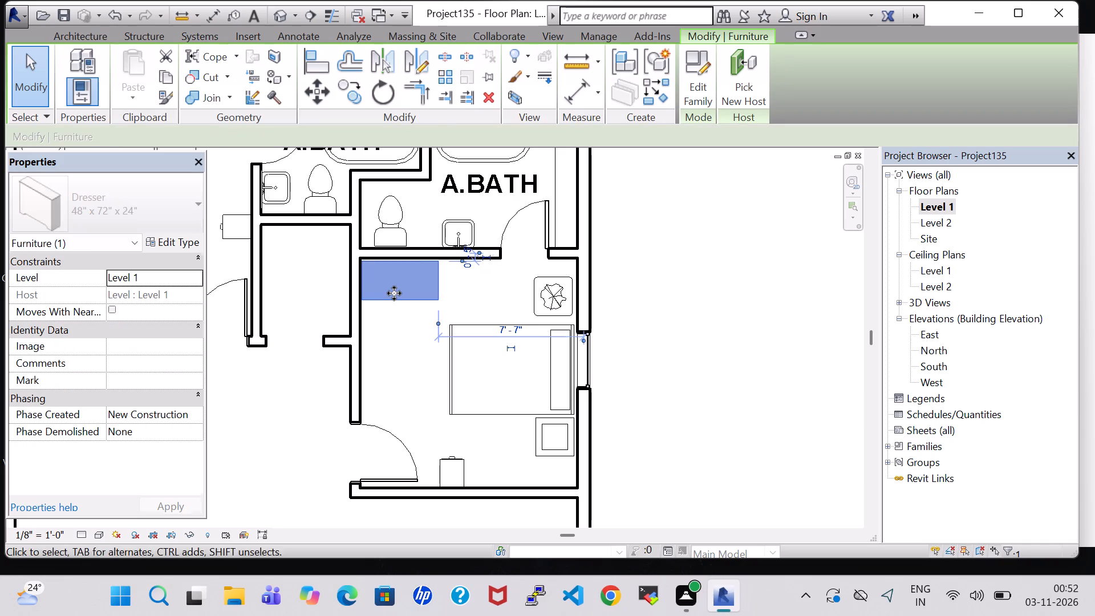
{"action": "key", "text": "Right"}
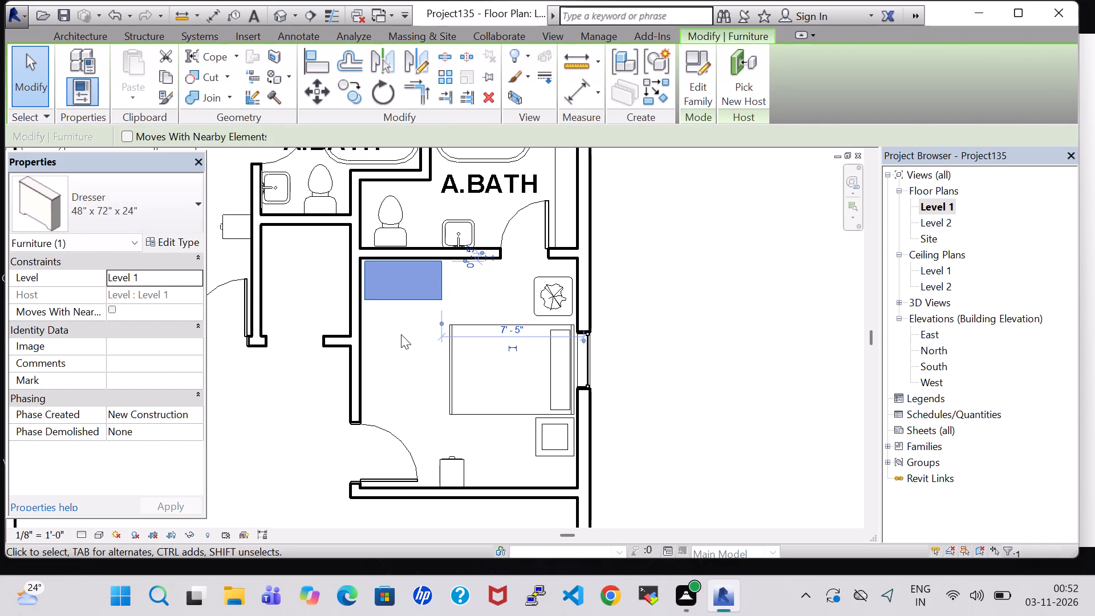
{"action": "left_click", "coordinate": [401, 334]}
Place a Mirror-Ellipse 24" x 48" matching BEDROOM-1's on the east bedroom's south wall behind the file cabinet.
{"action": "scroll", "coordinate": [401, 334], "scroll_direction": "down", "scroll_amount": 5}
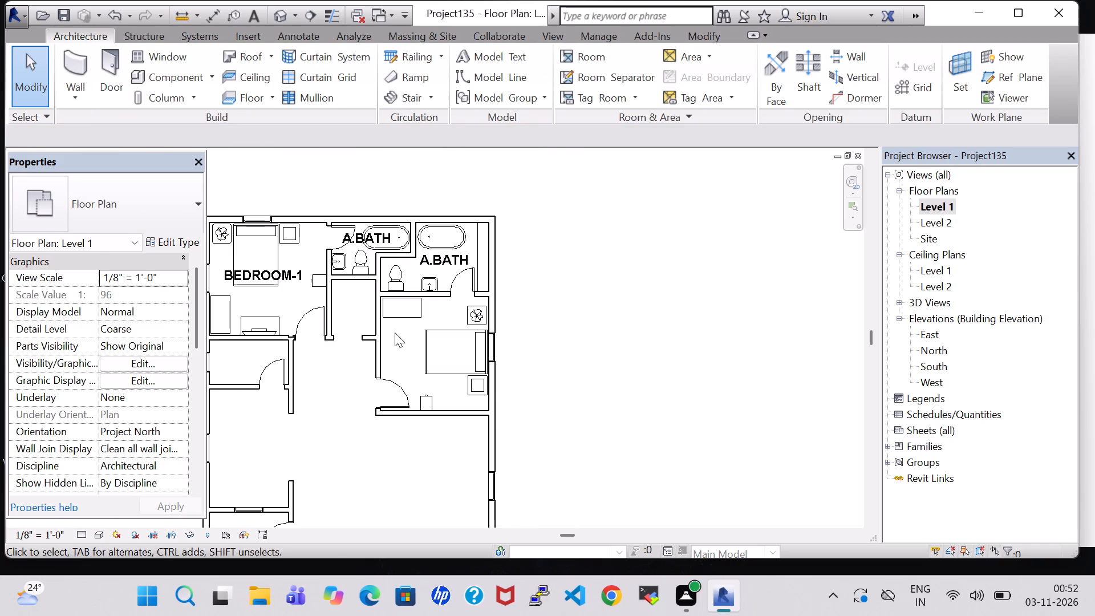
{"action": "left_click", "coordinate": [326, 278]}
{"action": "right_click", "coordinate": [326, 278]}
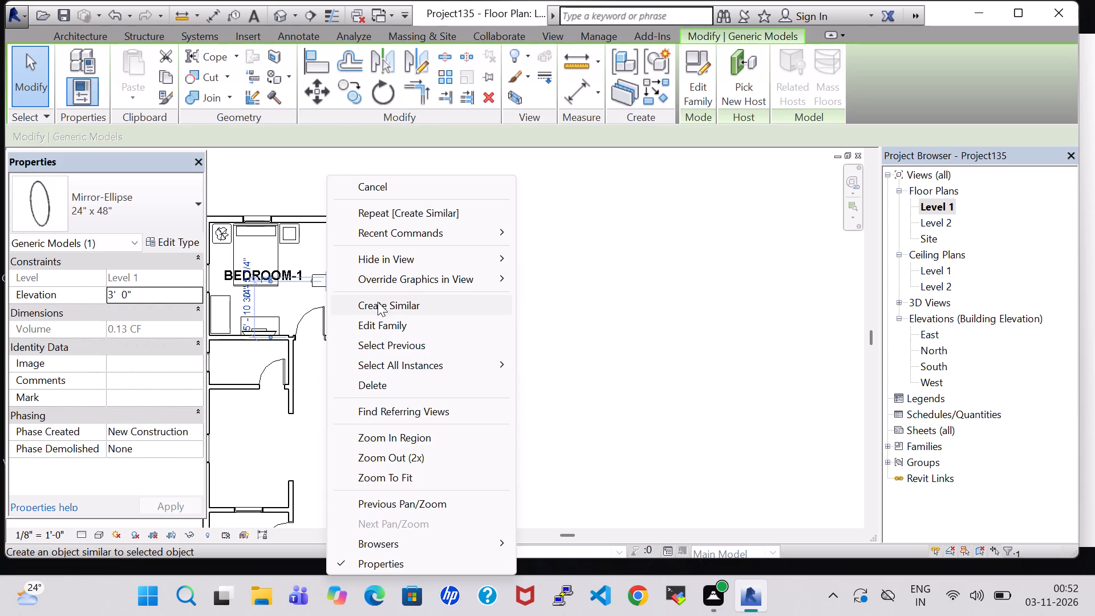
{"action": "left_click", "coordinate": [390, 305]}
{"action": "scroll", "coordinate": [439, 437], "scroll_direction": "up", "scroll_amount": 2}
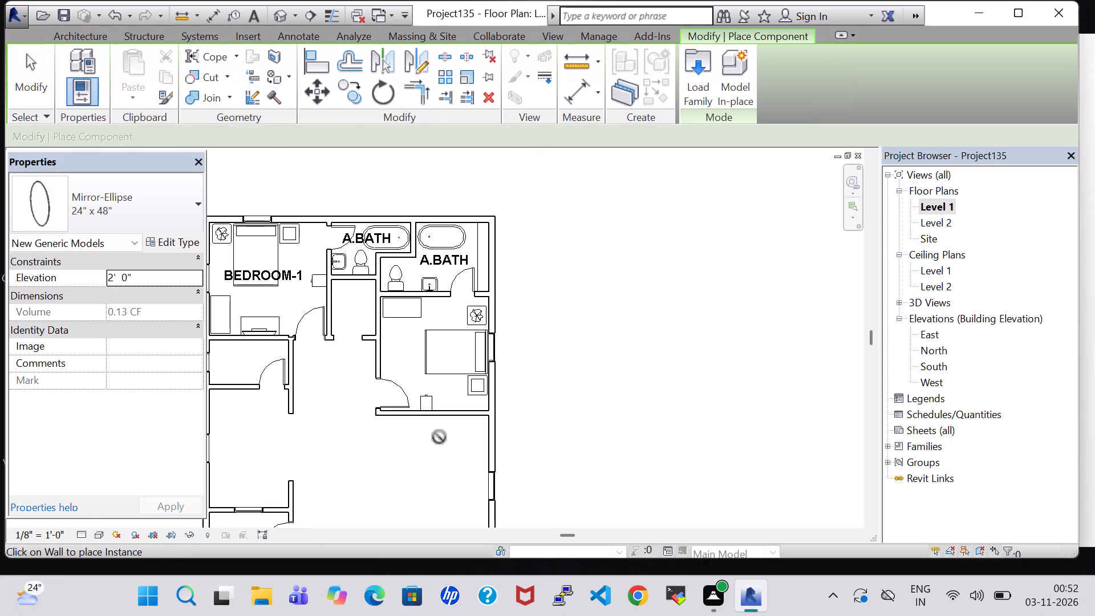
{"action": "scroll", "coordinate": [439, 437], "scroll_direction": "up", "scroll_amount": 10}
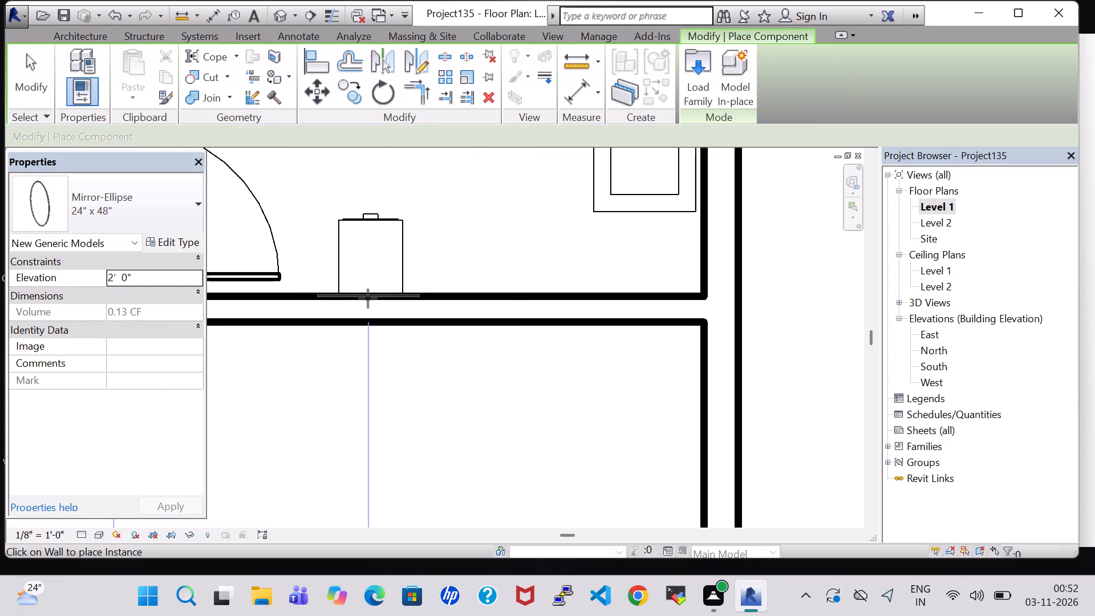
{"action": "left_click", "coordinate": [368, 298]}
{"action": "key", "text": "Escape"}
{"action": "key", "text": "Escape"}
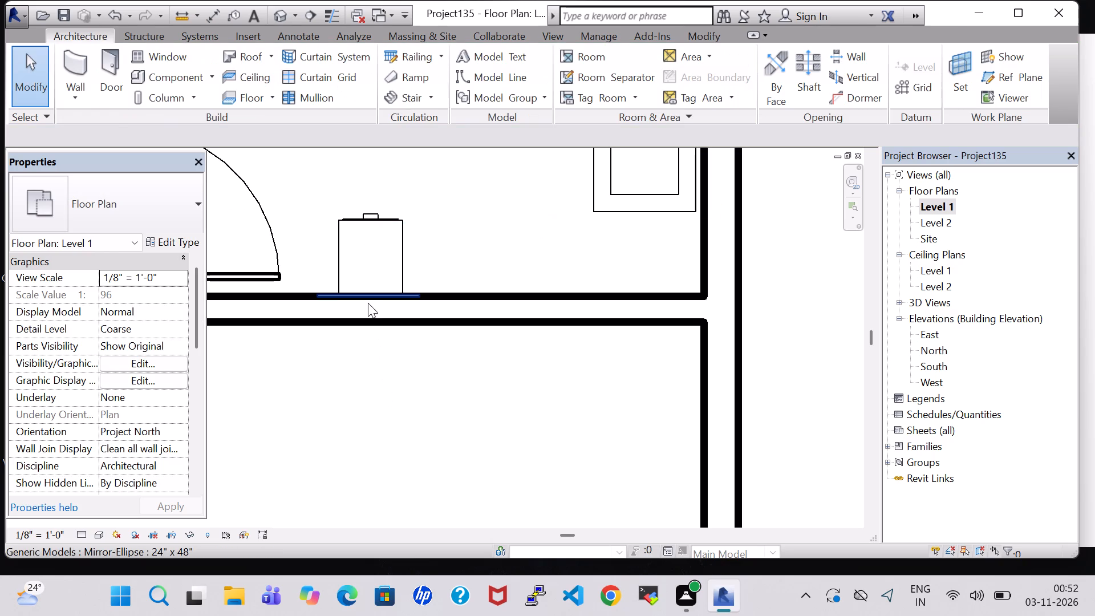
Set the elevation of the east bedroom's mirror to 3' 0".
{"action": "left_click", "coordinate": [366, 297]}
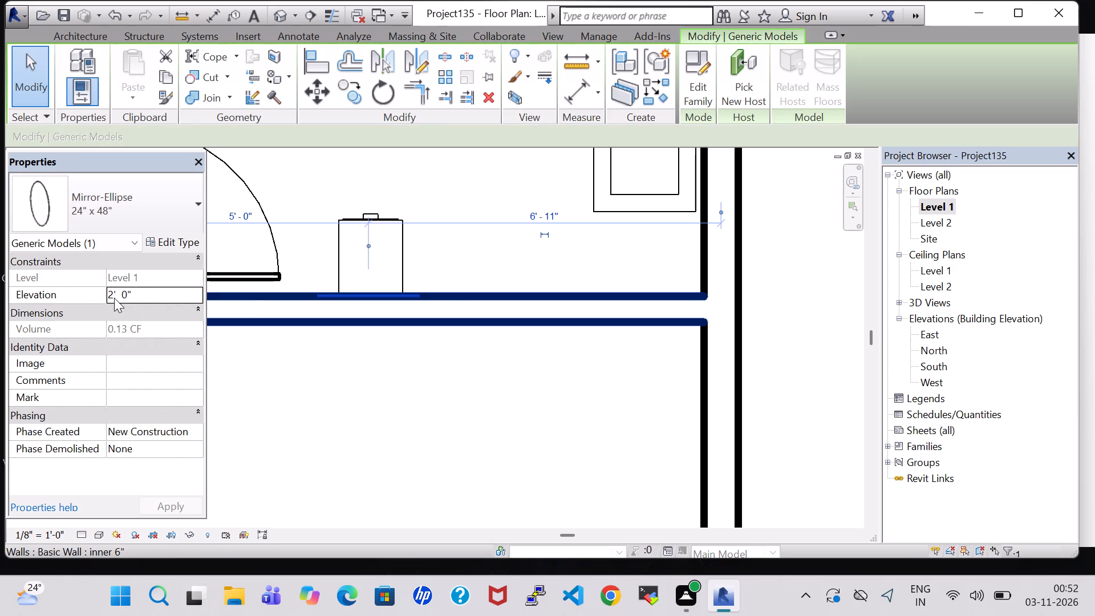
{"action": "left_click", "coordinate": [114, 298]}
{"action": "key", "text": "BackSpace"}
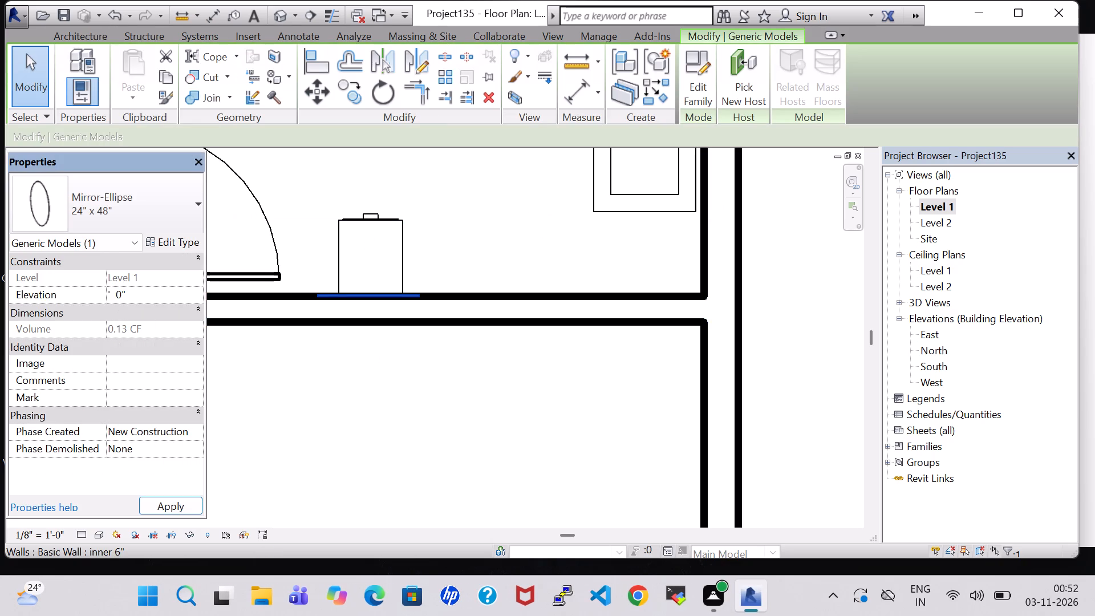
{"action": "key", "text": "3"}
{"action": "double_click", "coordinate": [184, 498]}
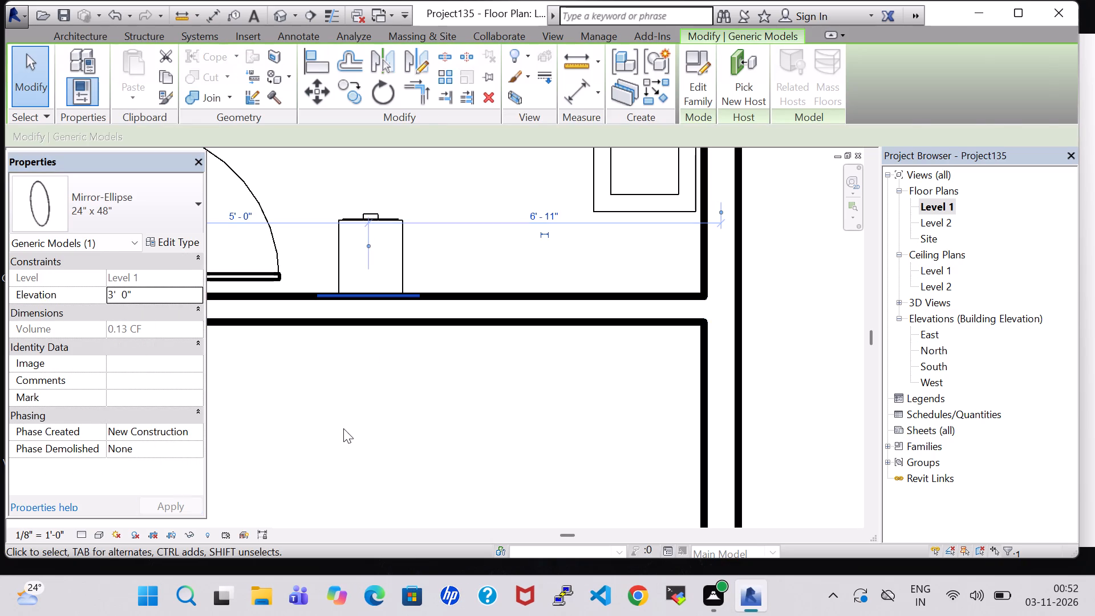
{"action": "left_click", "coordinate": [345, 428]}
{"action": "double_click", "coordinate": [422, 247]}
Nudge the two-drawer file cabinet on the east bedroom's south wall about 6" east, away from the door.
{"action": "scroll", "coordinate": [422, 247], "scroll_direction": "down", "scroll_amount": 2}
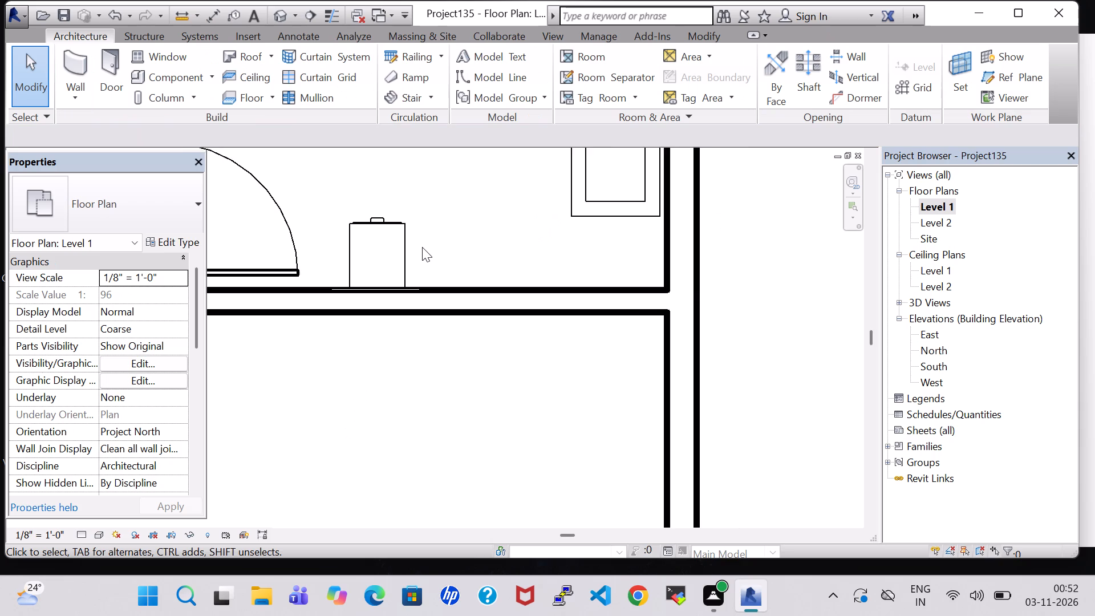
{"action": "scroll", "coordinate": [422, 247], "scroll_direction": "down", "scroll_amount": 1}
{"action": "left_click", "coordinate": [396, 247]}
{"action": "left_click", "coordinate": [408, 250]}
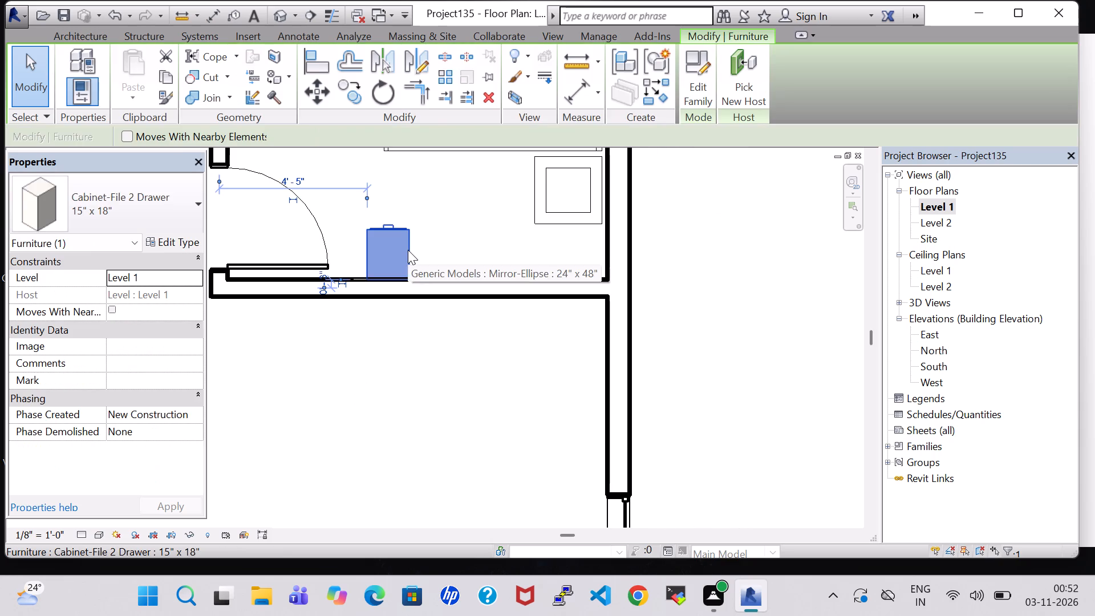
{"action": "key", "text": "Right"}
{"action": "key", "text": "Right"}
{"action": "key", "text": "Right"}
{"action": "key", "text": "Right"}
{"action": "key", "text": "Right"}
{"action": "key", "text": "Right"}
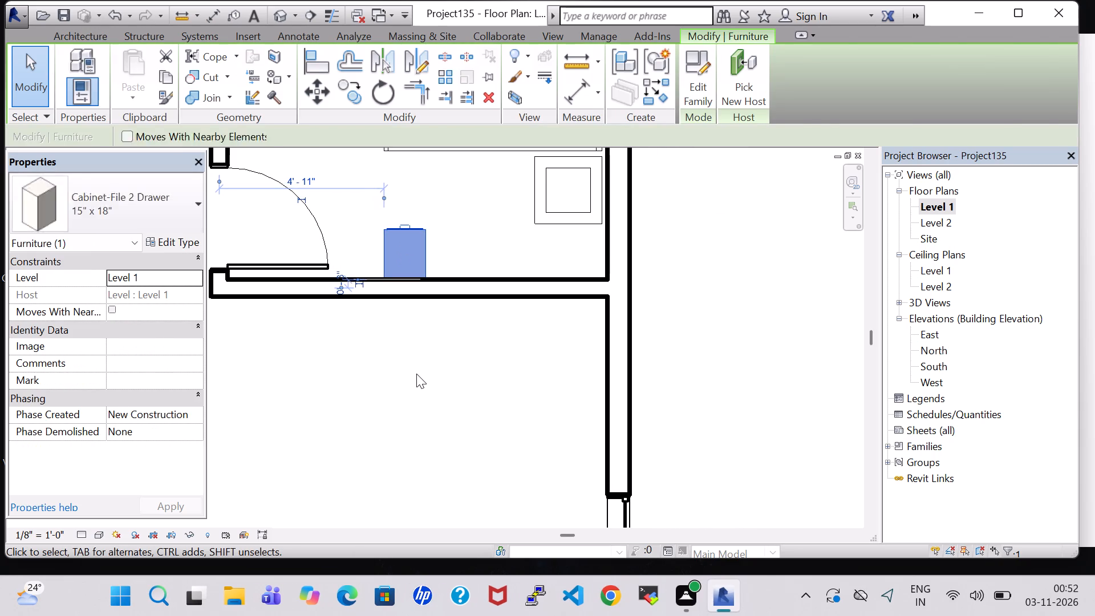
{"action": "left_click", "coordinate": [416, 374]}
Nudge the elliptical mirror east along the south wall so it sits centred behind the shifted file cabinet.
{"action": "left_click", "coordinate": [370, 281]}
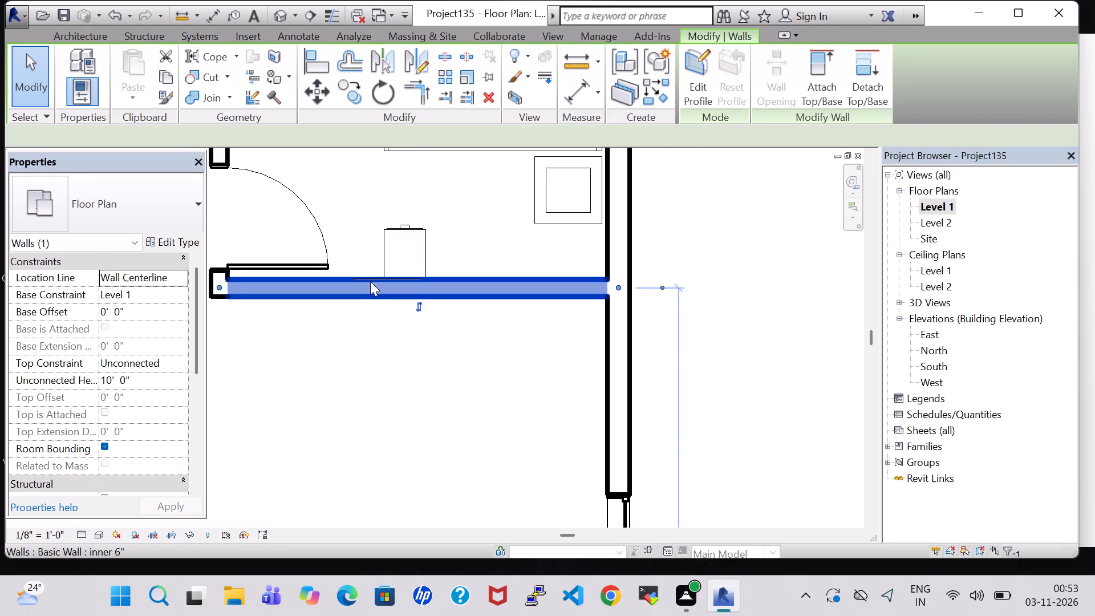
{"action": "key", "text": "Right"}
{"action": "left_click", "coordinate": [406, 403]}
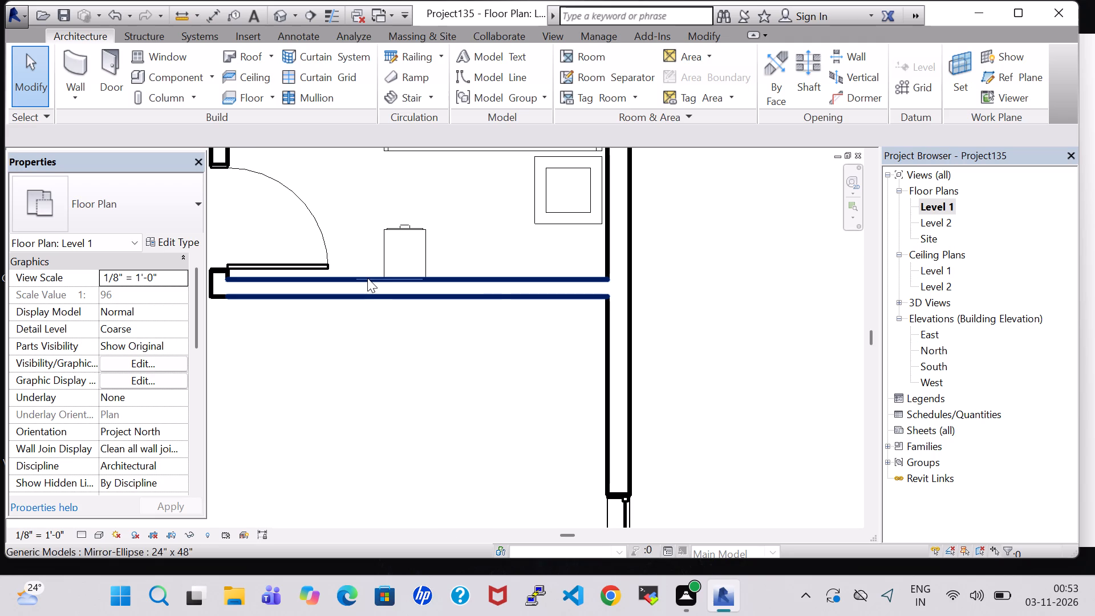
{"action": "left_click", "coordinate": [367, 278]}
{"action": "key", "text": "Right"}
{"action": "key", "text": "Right"}
{"action": "left_click", "coordinate": [383, 381]}
{"action": "scroll", "coordinate": [383, 356], "scroll_direction": "up", "scroll_amount": 3}
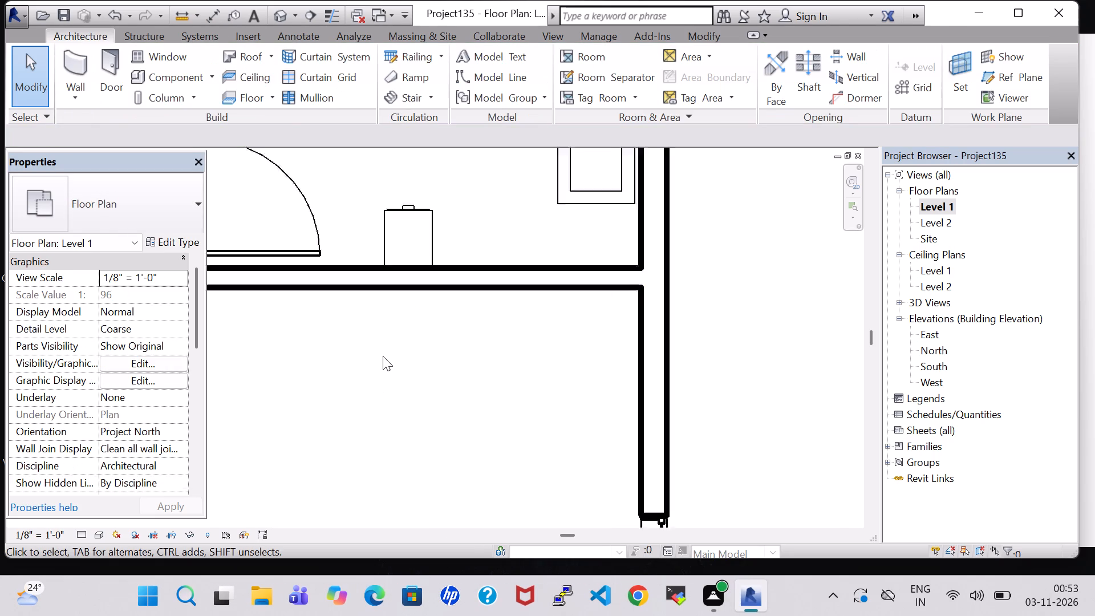
{"action": "scroll", "coordinate": [383, 356], "scroll_direction": "up", "scroll_amount": 2}
{"action": "left_click", "coordinate": [354, 201]}
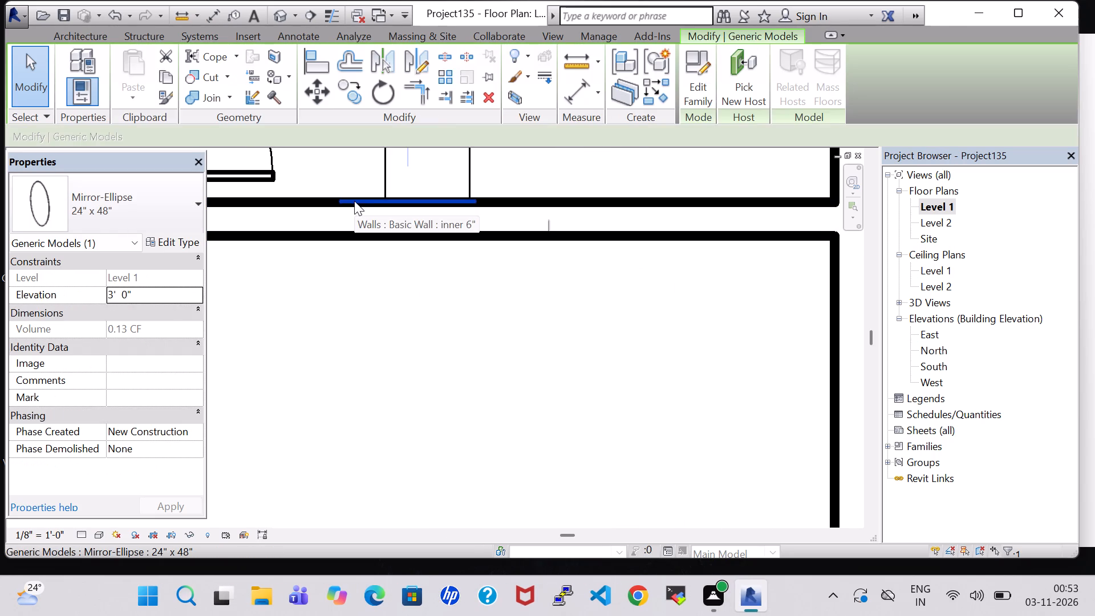
{"action": "key", "text": "Right"}
{"action": "key", "text": "Right"}
{"action": "key", "text": "Right"}
{"action": "key", "text": "Right"}
{"action": "key", "text": "Right"}
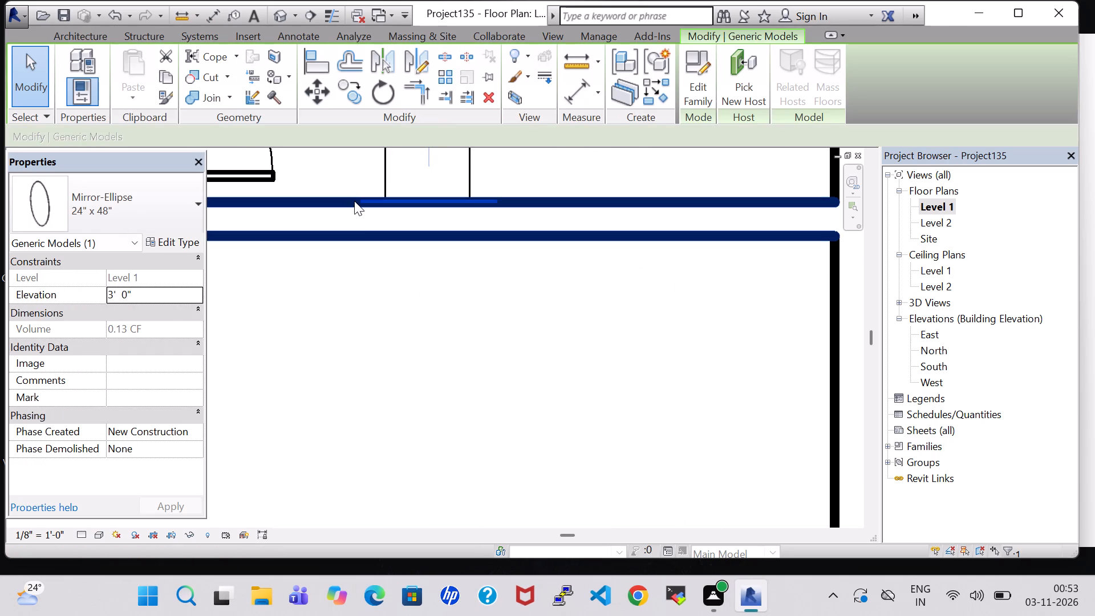
{"action": "key", "text": "Left"}
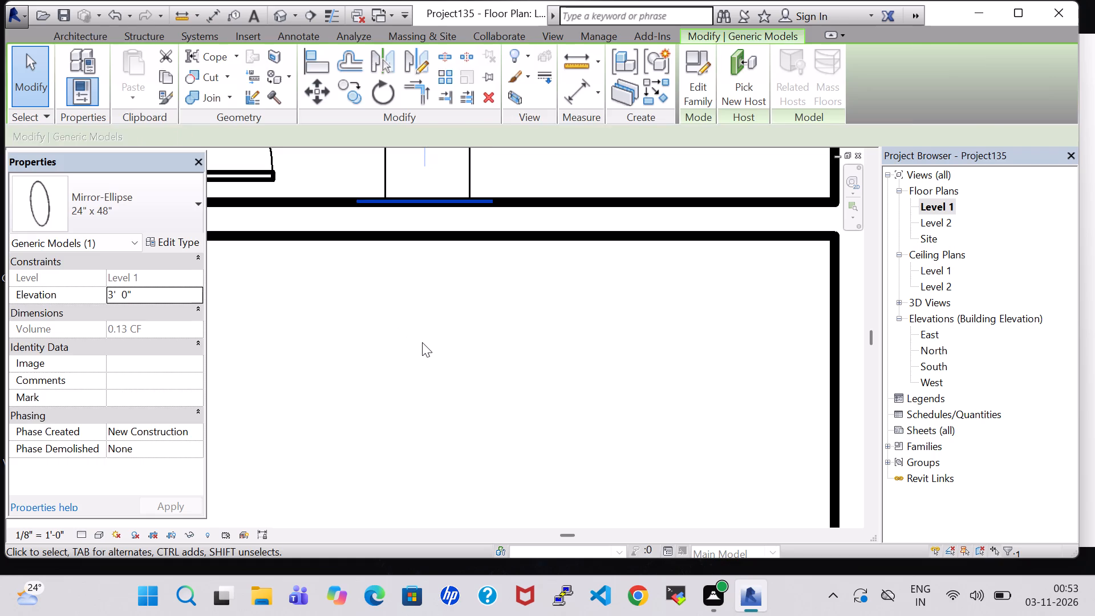
{"action": "left_click", "coordinate": [422, 342]}
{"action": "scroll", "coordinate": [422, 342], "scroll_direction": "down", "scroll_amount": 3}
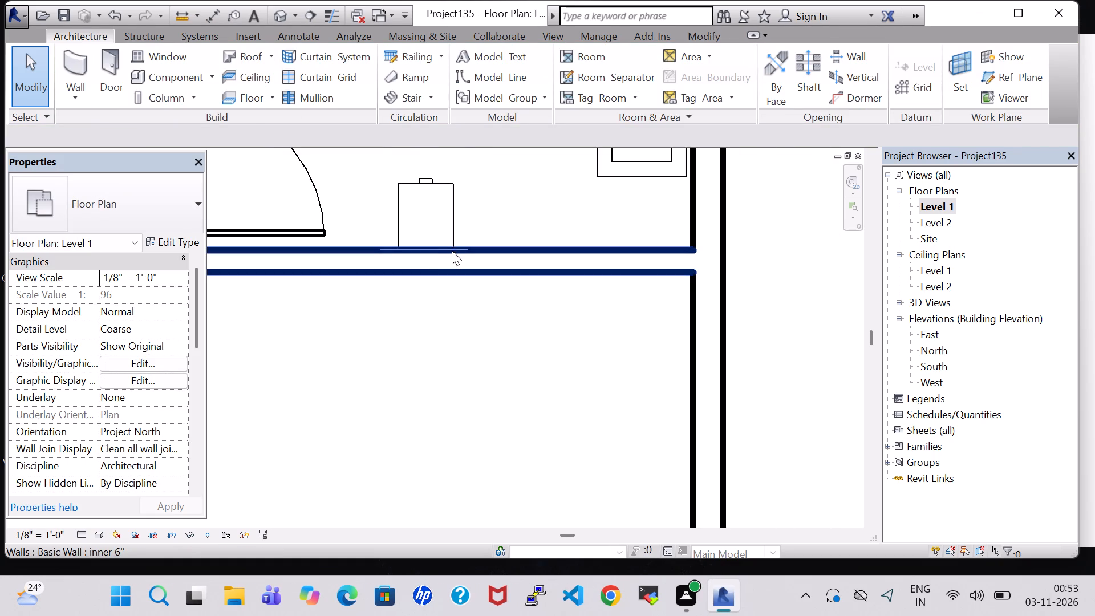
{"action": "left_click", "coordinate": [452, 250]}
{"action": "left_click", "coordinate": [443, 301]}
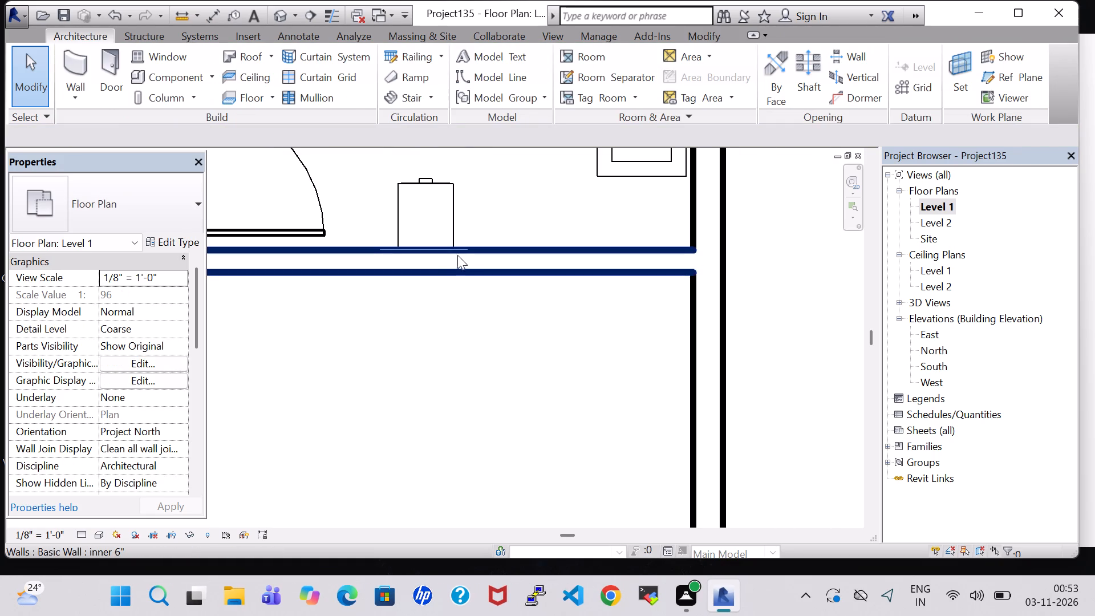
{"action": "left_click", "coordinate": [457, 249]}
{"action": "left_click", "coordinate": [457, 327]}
Change the east bedroom's Bed-Shaker to the Queen 62" x 83" type.
{"action": "scroll", "coordinate": [453, 269], "scroll_direction": "down", "scroll_amount": 3}
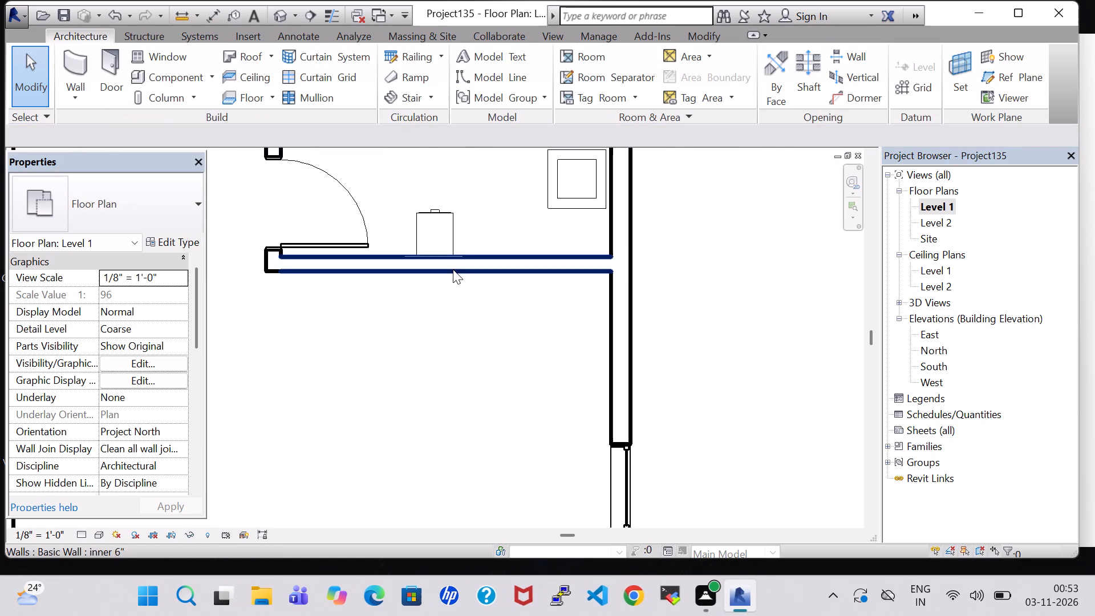
{"action": "scroll", "coordinate": [453, 269], "scroll_direction": "down", "scroll_amount": 2}
{"action": "middle_click_drag", "start_coordinate": [453, 269], "coordinate": [473, 447]}
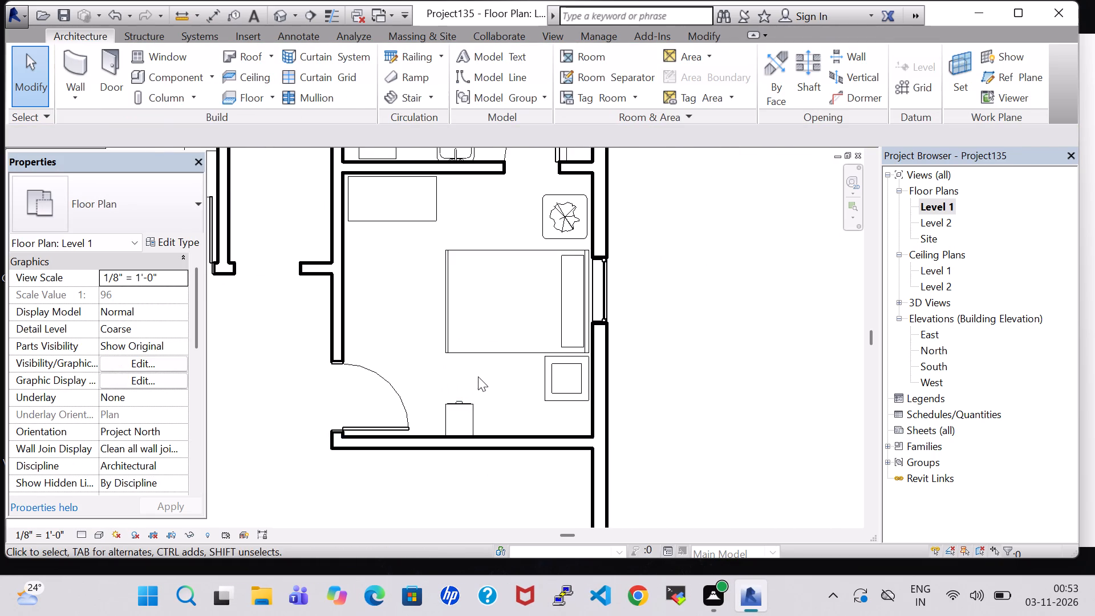
{"action": "left_click", "coordinate": [478, 348]}
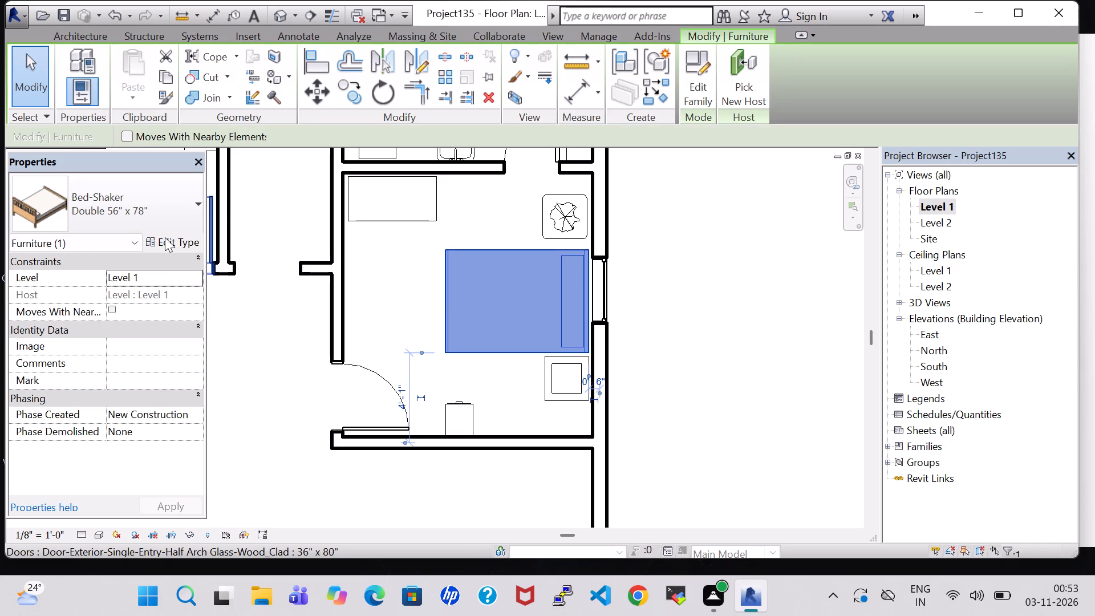
{"action": "left_click", "coordinate": [165, 238]}
{"action": "left_click", "coordinate": [258, 133]}
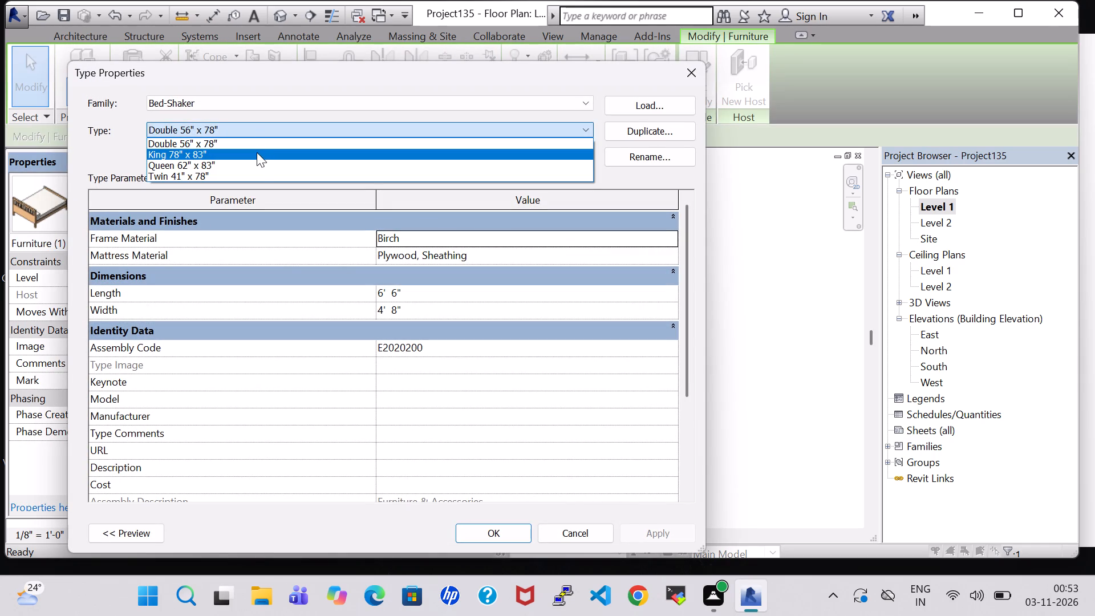
{"action": "left_click", "coordinate": [257, 162]}
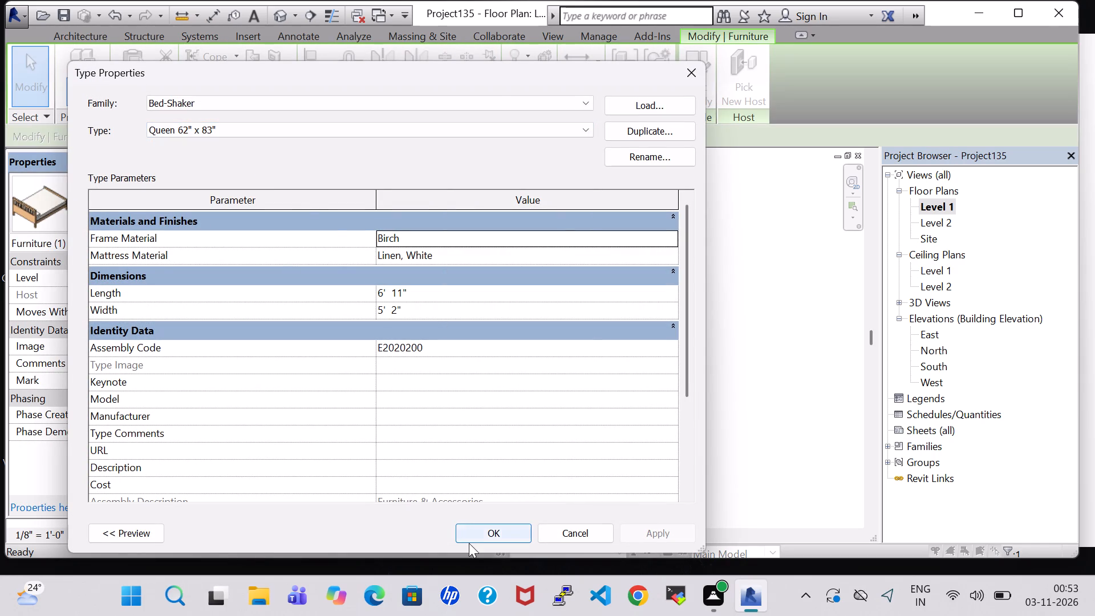
{"action": "left_click", "coordinate": [469, 538]}
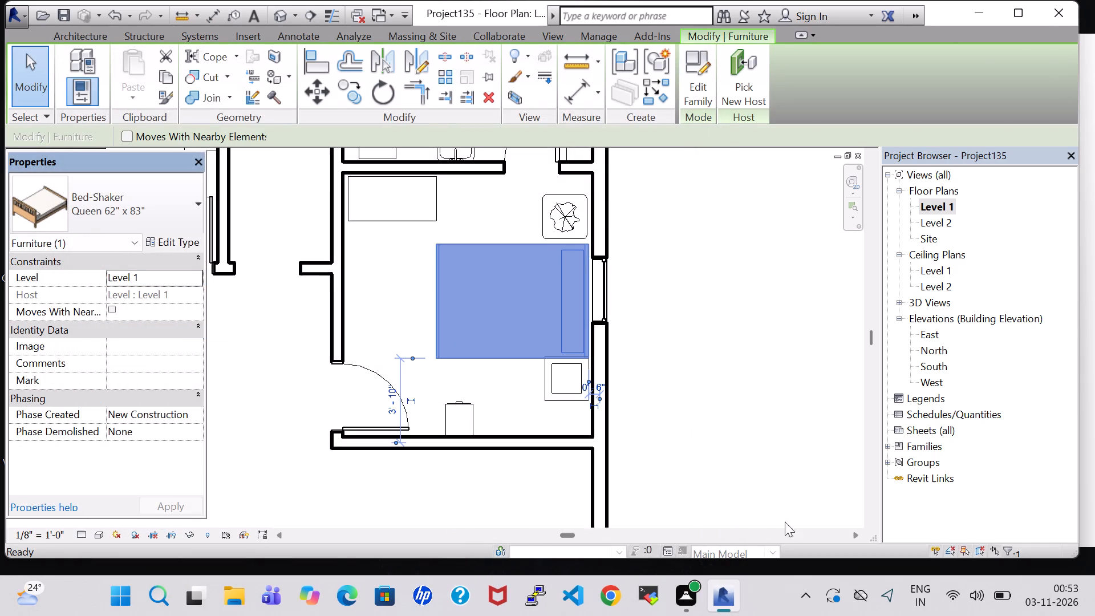
{"action": "left_click", "coordinate": [735, 387]}
Nudge the 24" coffee table beside the east bedroom's bed about 4" south, clear of the bed.
{"action": "left_click", "coordinate": [559, 380]}
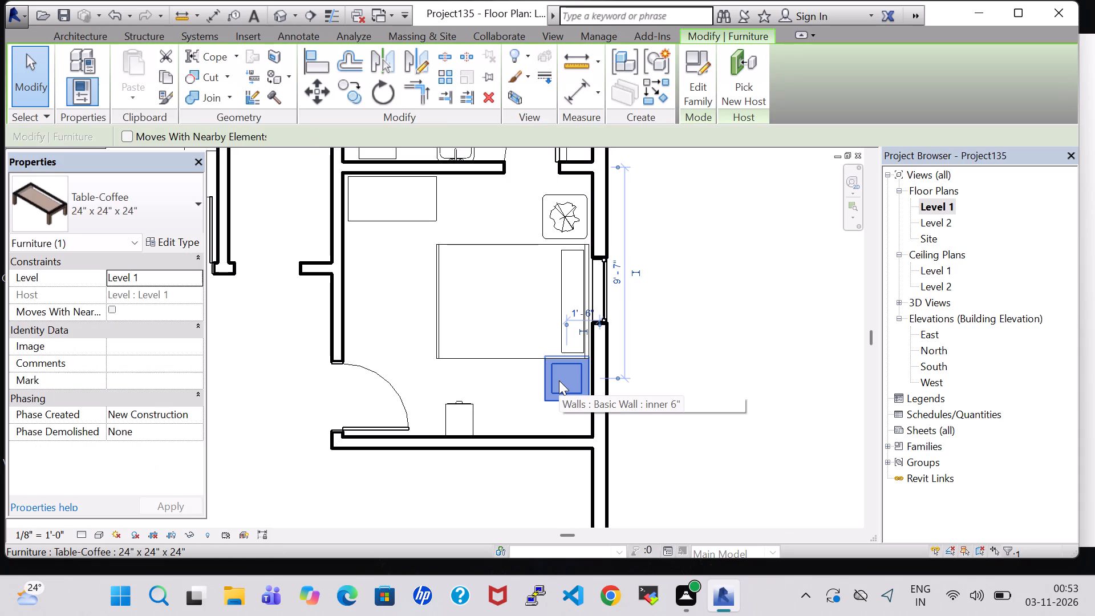
{"action": "key", "text": "Down"}
{"action": "key", "text": "Down"}
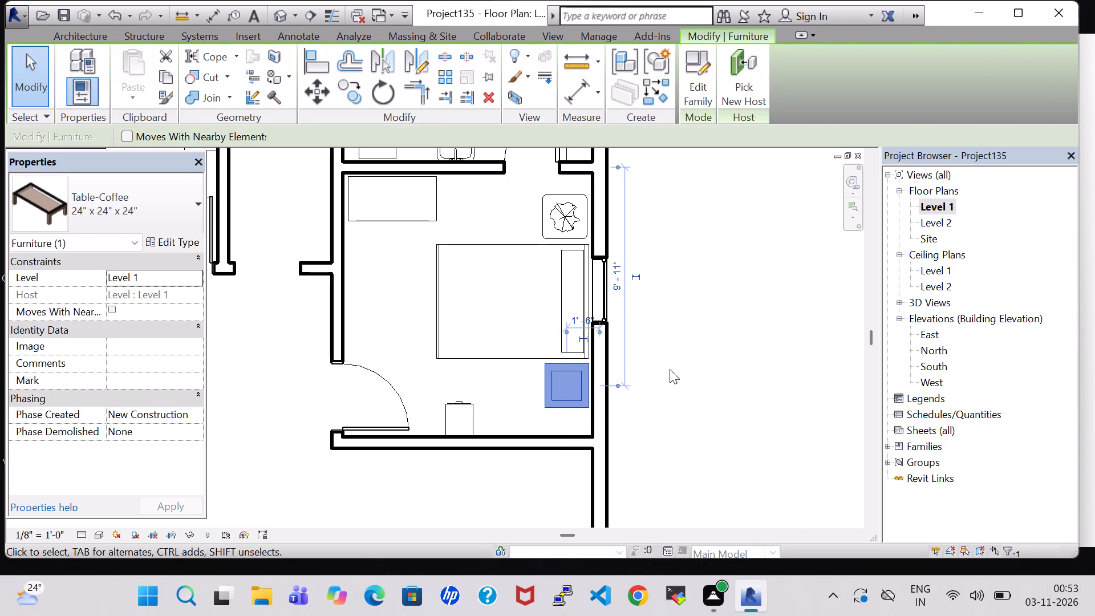
{"action": "left_click", "coordinate": [670, 369]}
Place a copy of Bedroom-1's 42" flat-screen TV, rotated to face the bed, against the east bedroom's west wall.
{"action": "scroll", "coordinate": [230, 164], "scroll_direction": "down", "scroll_amount": 5}
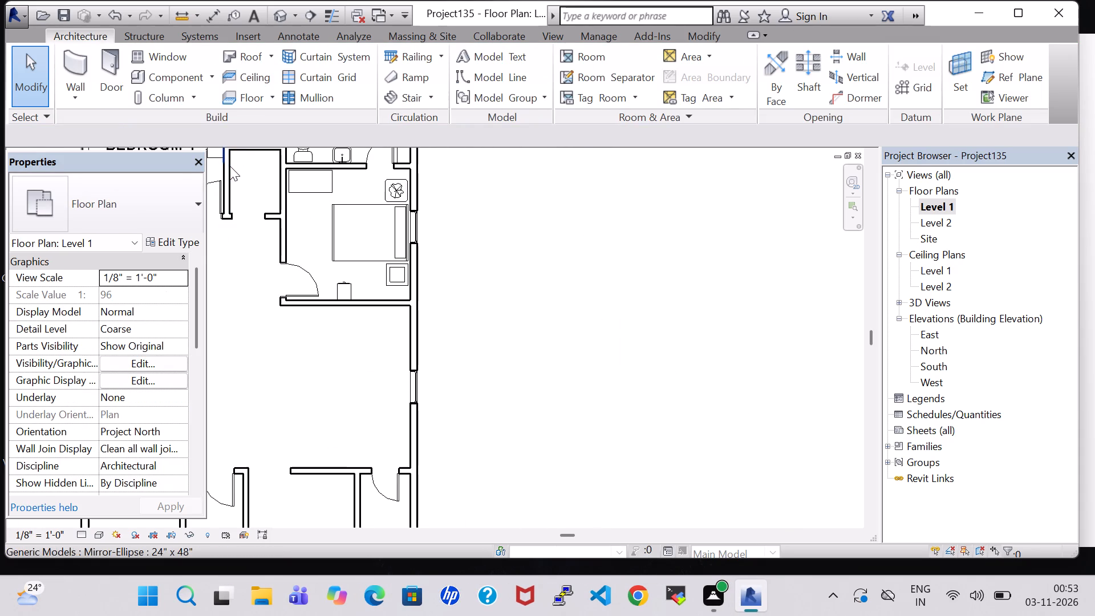
{"action": "middle_click_drag", "start_coordinate": [230, 166], "coordinate": [366, 247]}
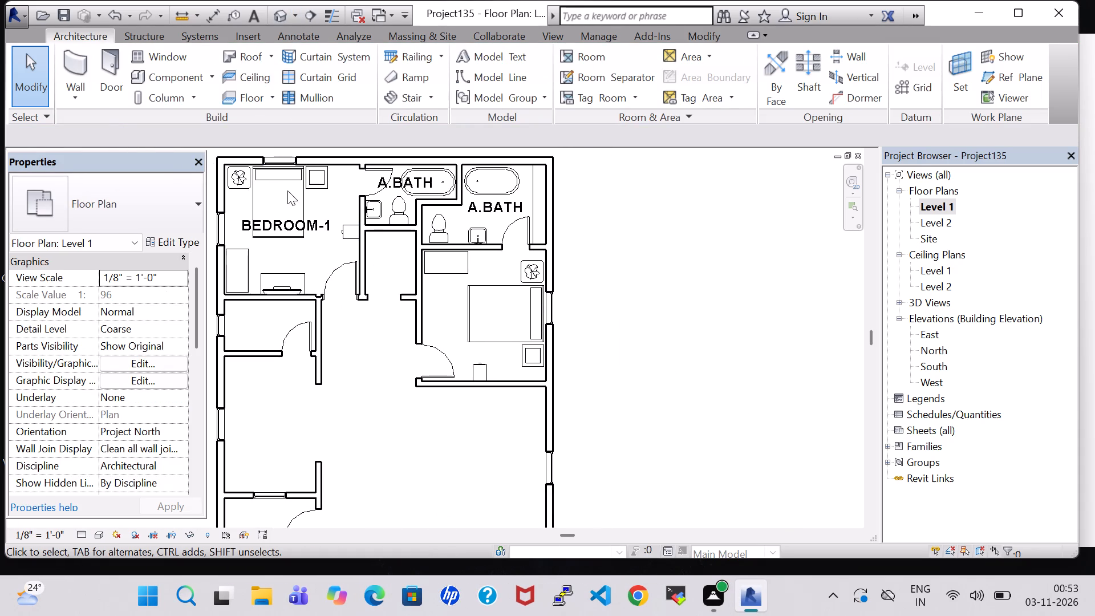
{"action": "left_click", "coordinate": [285, 285]}
{"action": "right_click", "coordinate": [285, 285]}
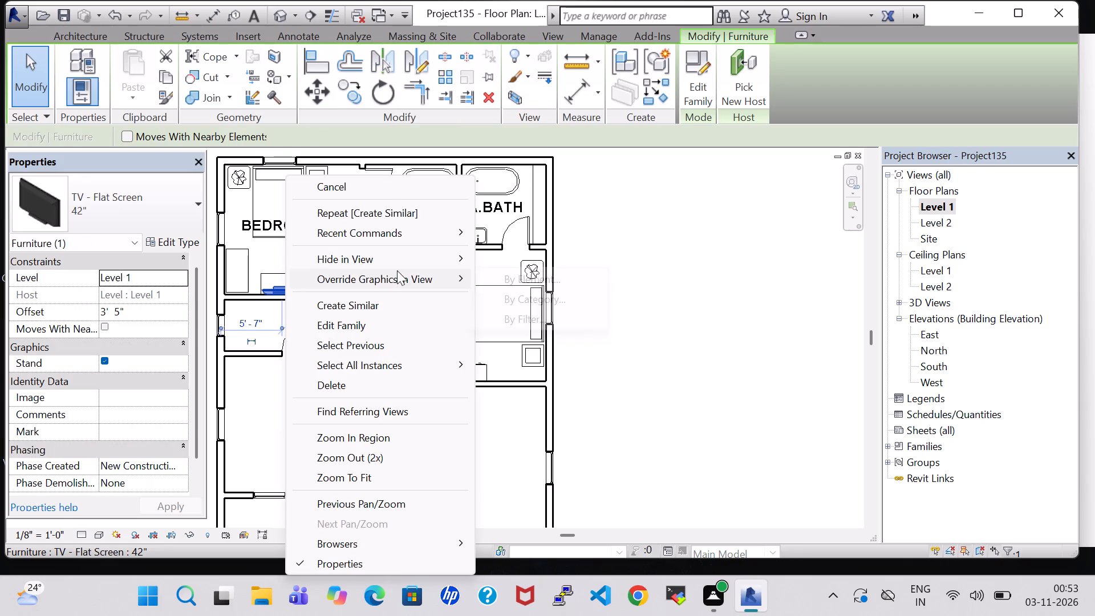
{"action": "left_click", "coordinate": [396, 312]}
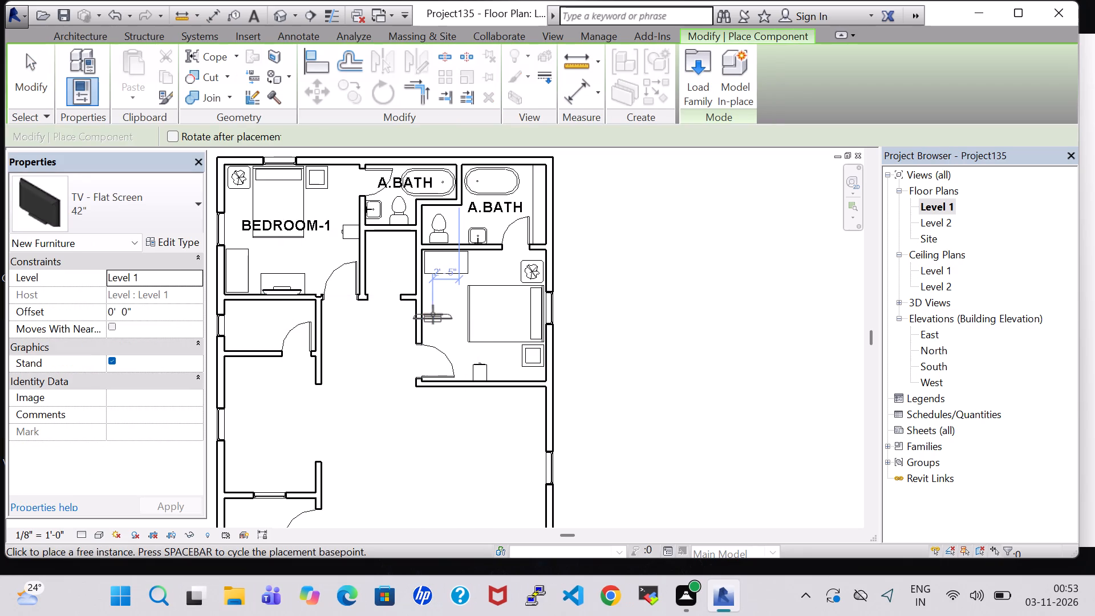
{"action": "key", "text": "space"}
{"action": "scroll", "coordinate": [433, 314], "scroll_direction": "up", "scroll_amount": 6}
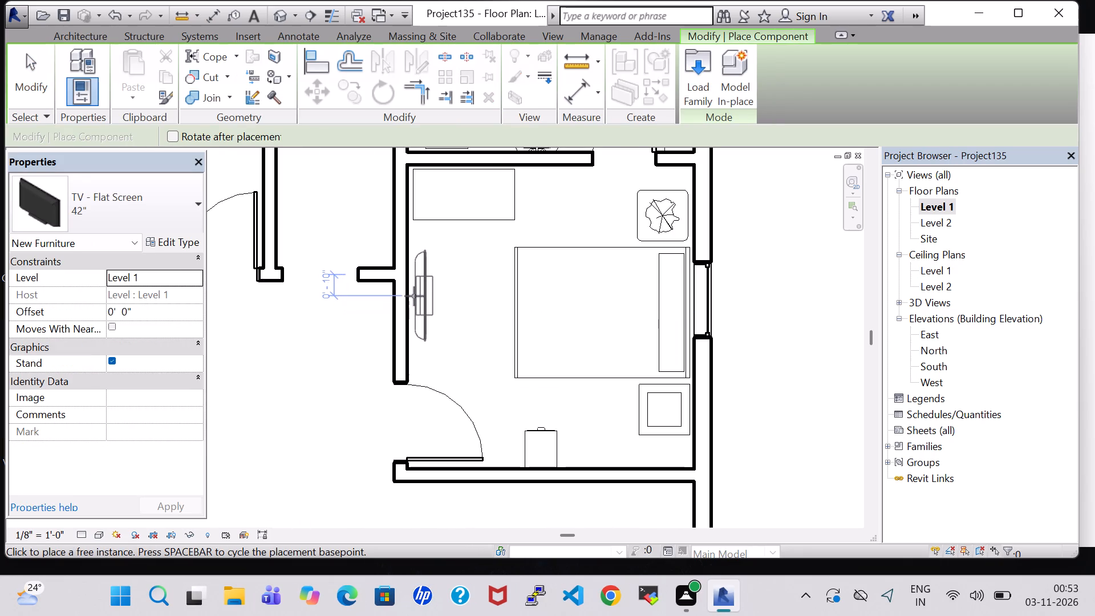
{"action": "left_click", "coordinate": [413, 296]}
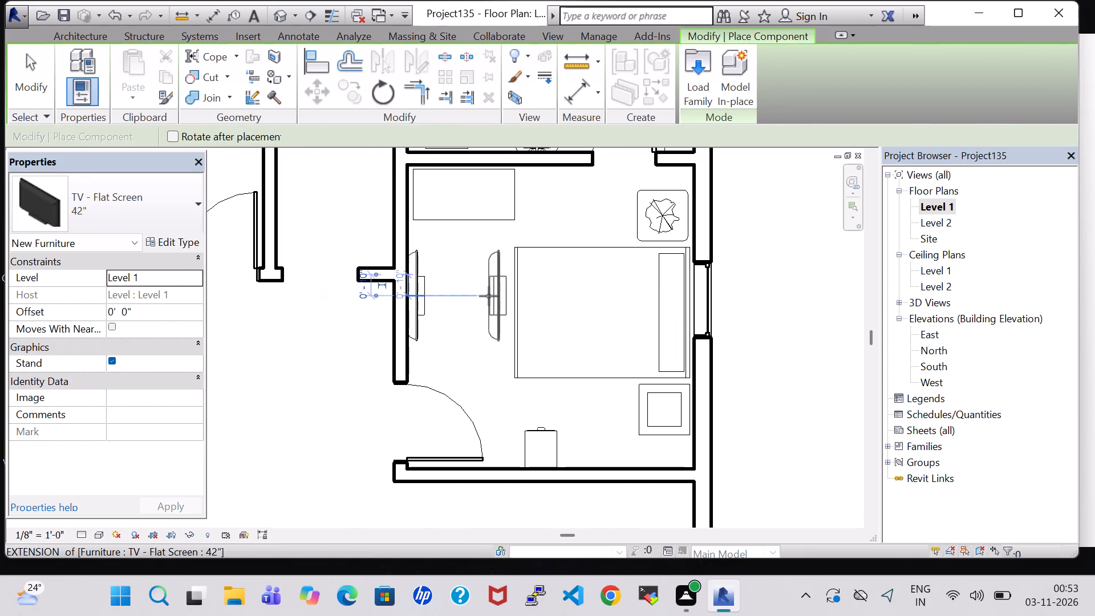
{"action": "key", "text": "Escape"}
{"action": "key", "text": "Escape"}
{"action": "left_click", "coordinate": [425, 283]}
{"action": "key", "text": "Right"}
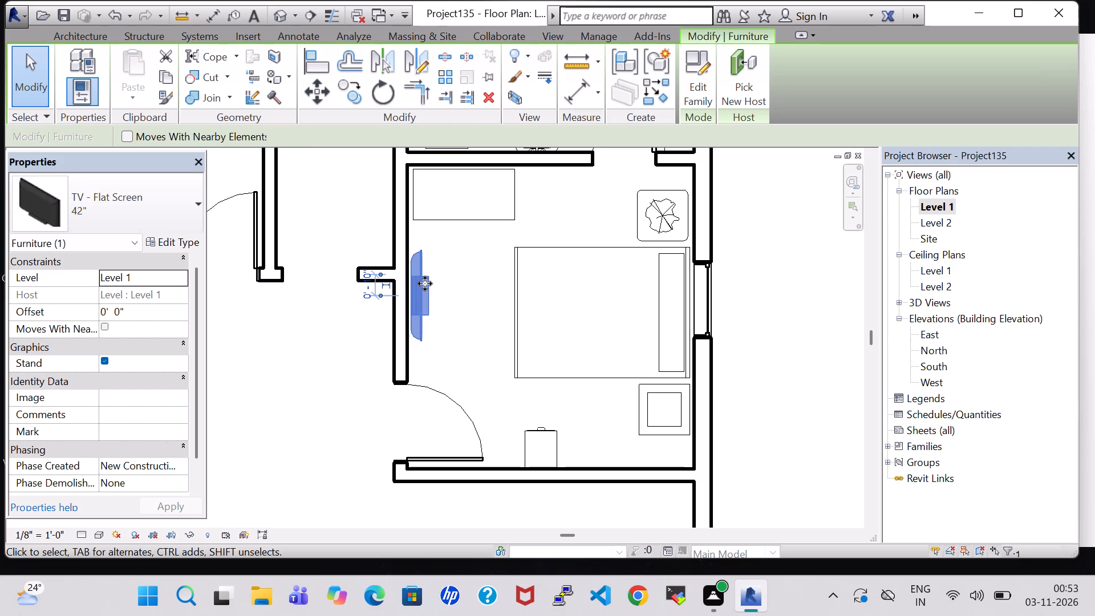
{"action": "key", "text": "Left"}
{"action": "left_click", "coordinate": [460, 286]}
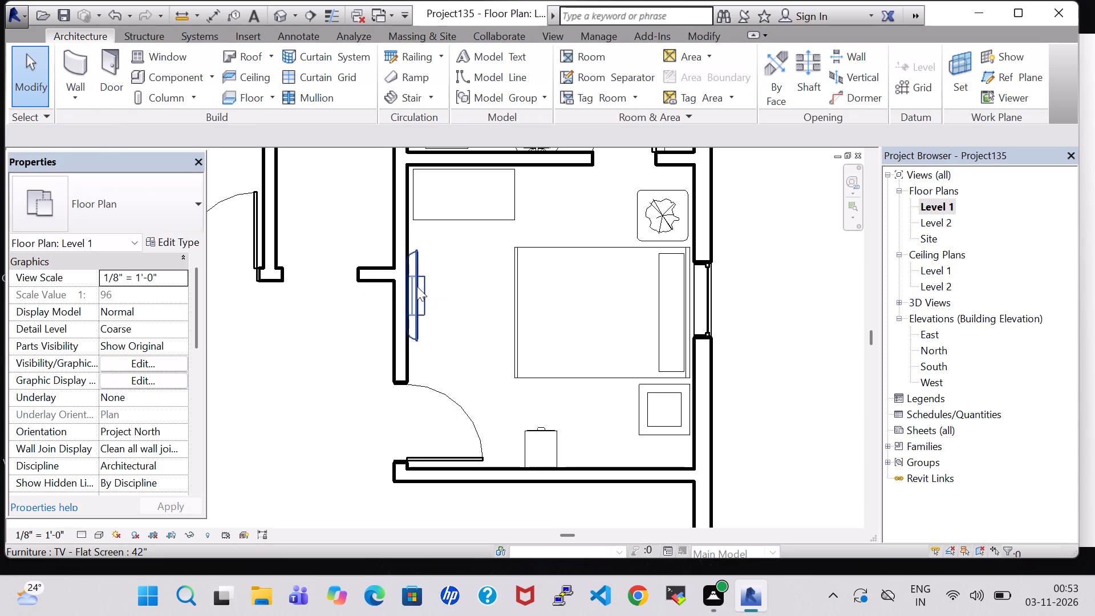
Set the east bedroom TV's offset from Level 1 to 3' 5".
{"action": "left_click", "coordinate": [417, 286]}
{"action": "left_click", "coordinate": [109, 312]}
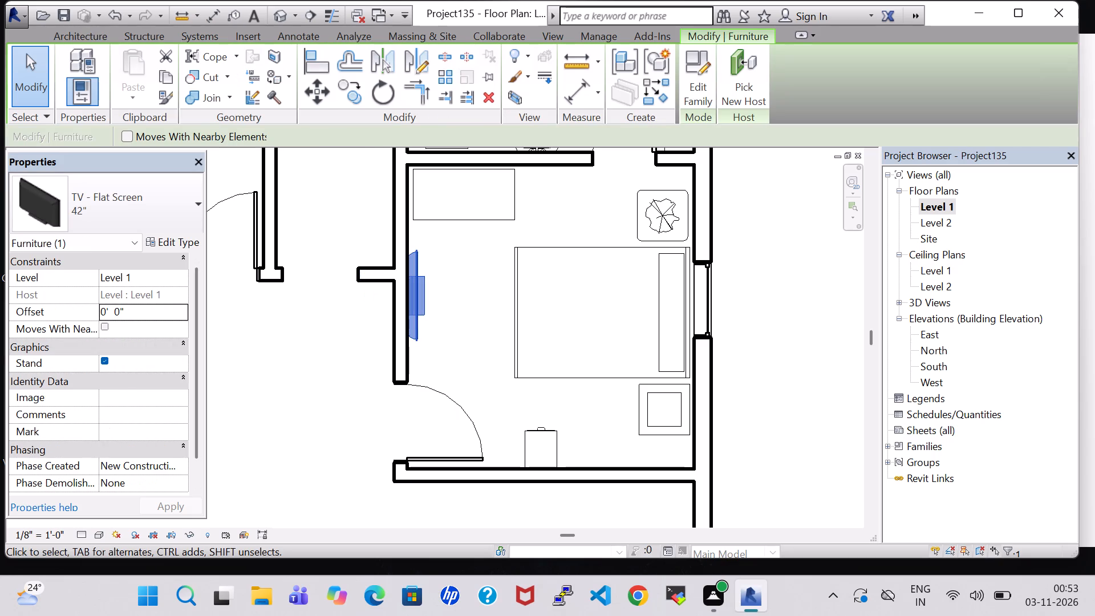
{"action": "key", "text": "Left"}
{"action": "key", "text": "BackSpace"}
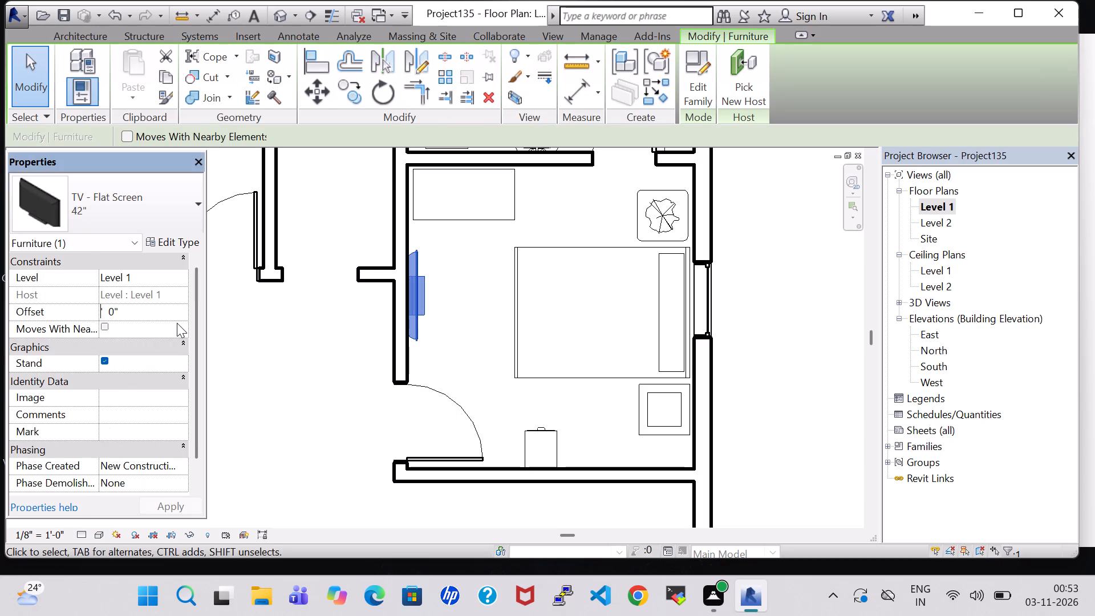
{"action": "key", "text": "3"}
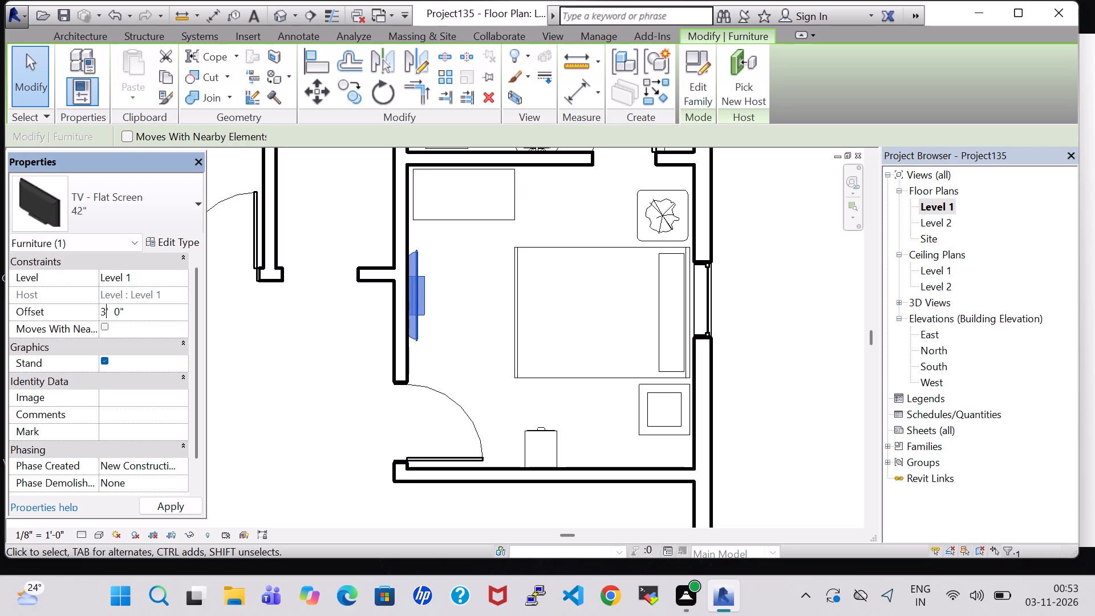
{"action": "left_click", "coordinate": [120, 315]}
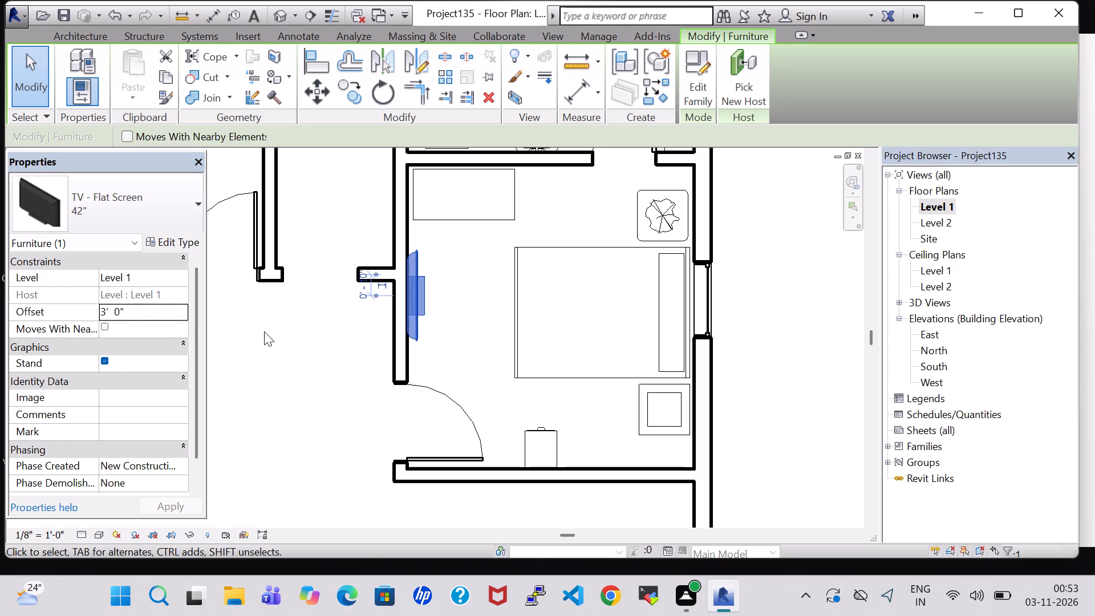
{"action": "left_click", "coordinate": [120, 311]}
{"action": "key", "text": "BackSpace"}
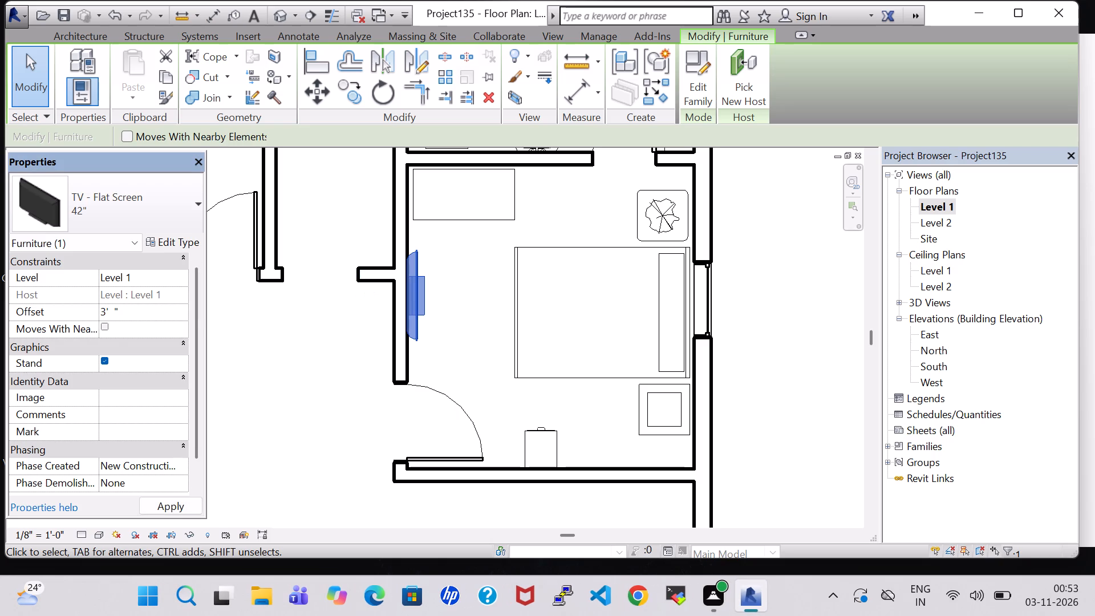
{"action": "key", "text": "5"}
{"action": "left_click", "coordinate": [189, 509]}
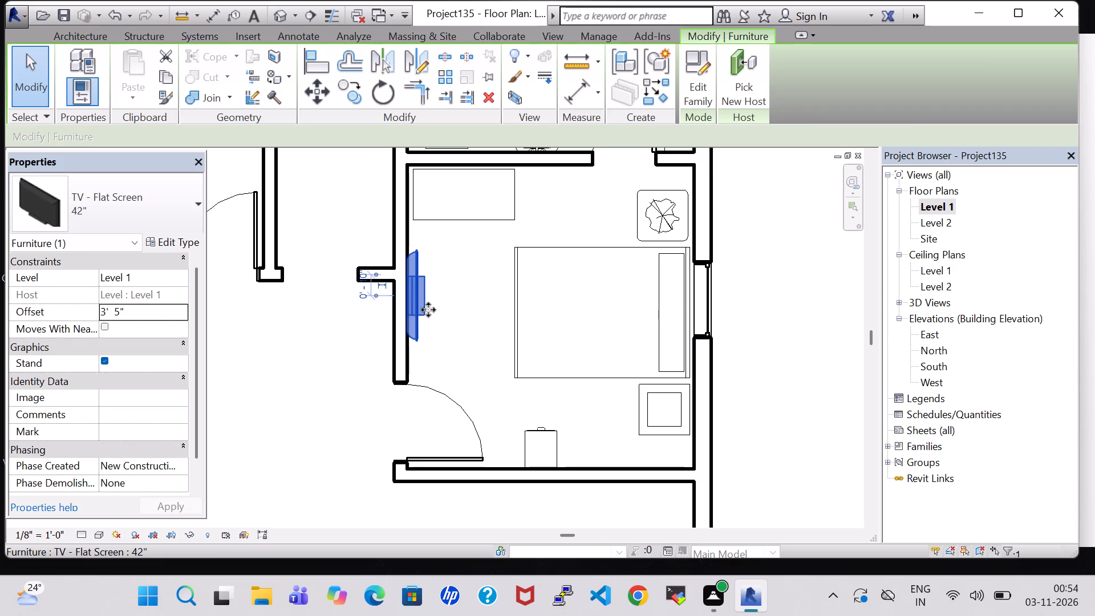
{"action": "left_click", "coordinate": [477, 291]}
Place a copy of Bedroom-1's 72" x 30" rectangular table, rotated parallel to the west wall, in front of the east bedroom's TV.
{"action": "scroll", "coordinate": [477, 285], "scroll_direction": "down", "scroll_amount": 2}
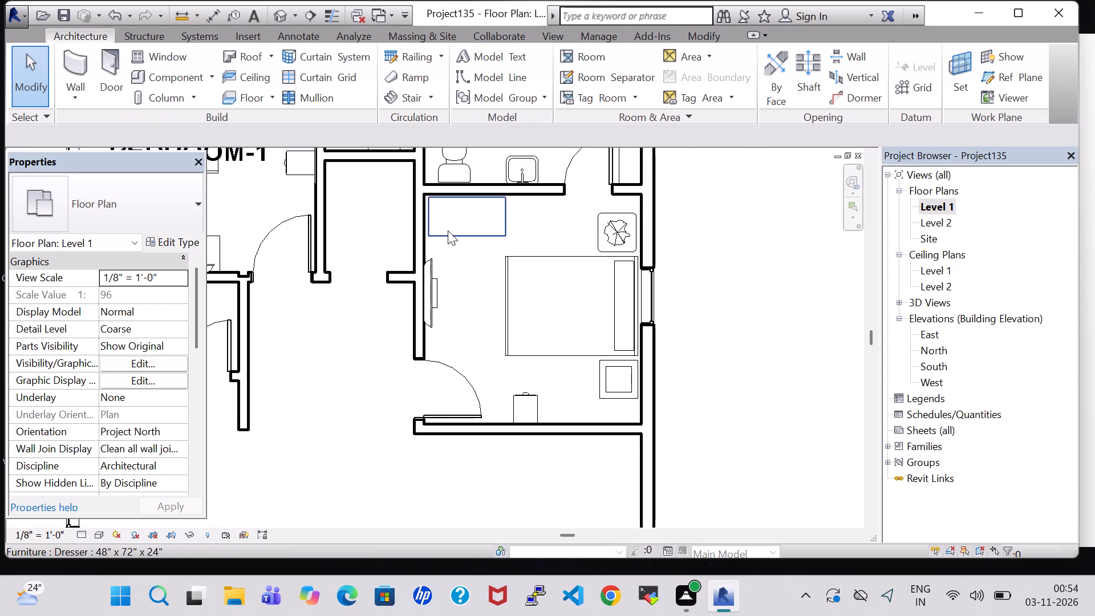
{"action": "scroll", "coordinate": [359, 286], "scroll_direction": "down", "scroll_amount": 5}
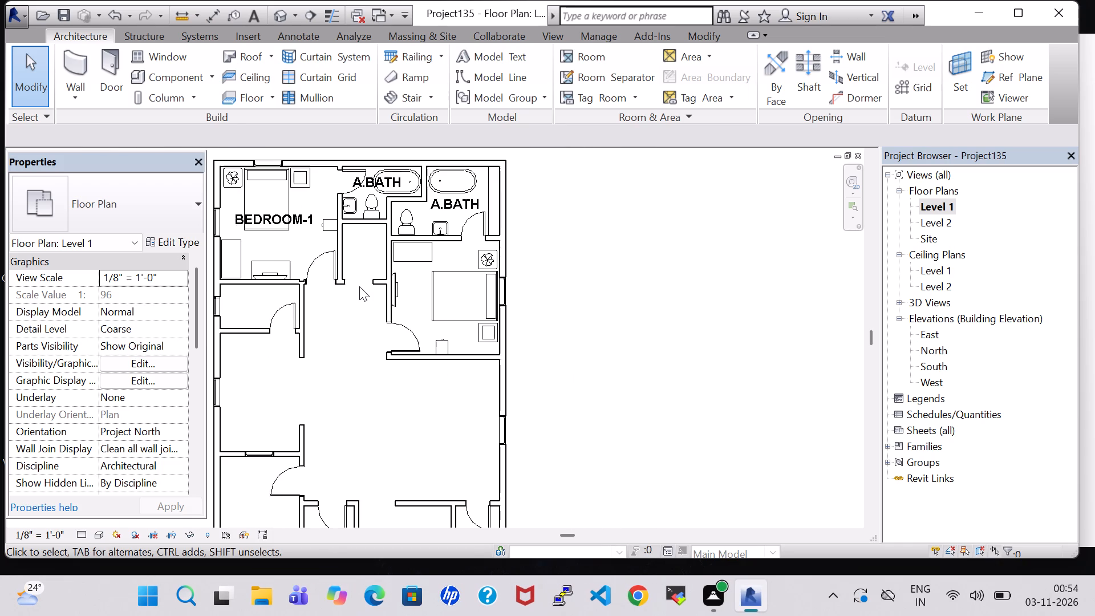
{"action": "left_click", "coordinate": [279, 262]}
{"action": "right_click", "coordinate": [279, 262]}
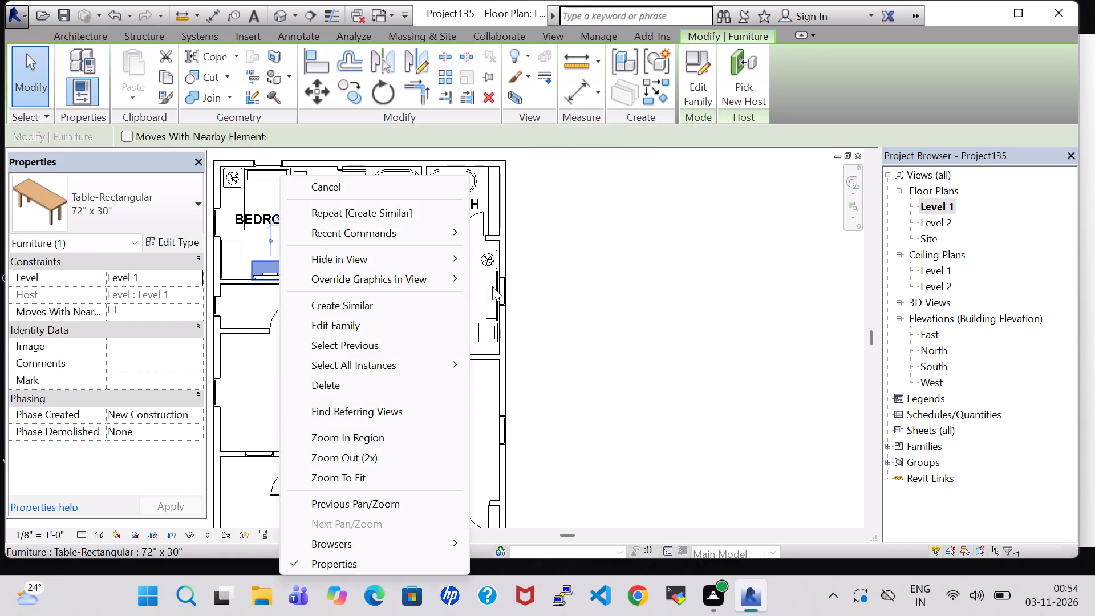
{"action": "left_click", "coordinate": [411, 311]}
{"action": "scroll", "coordinate": [411, 311], "scroll_direction": "up", "scroll_amount": 3}
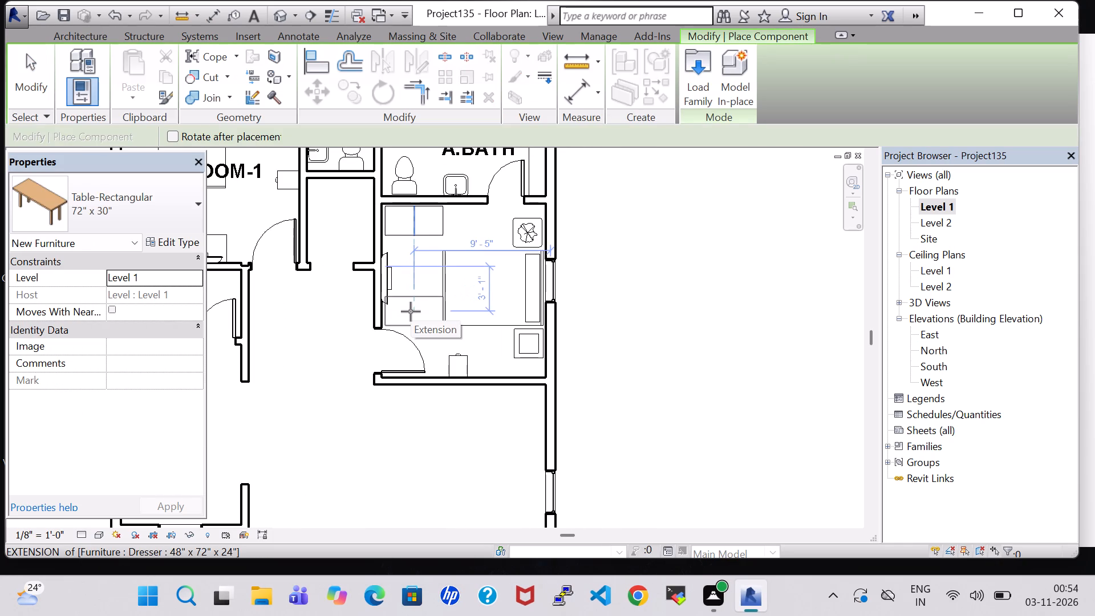
{"action": "key", "text": "space"}
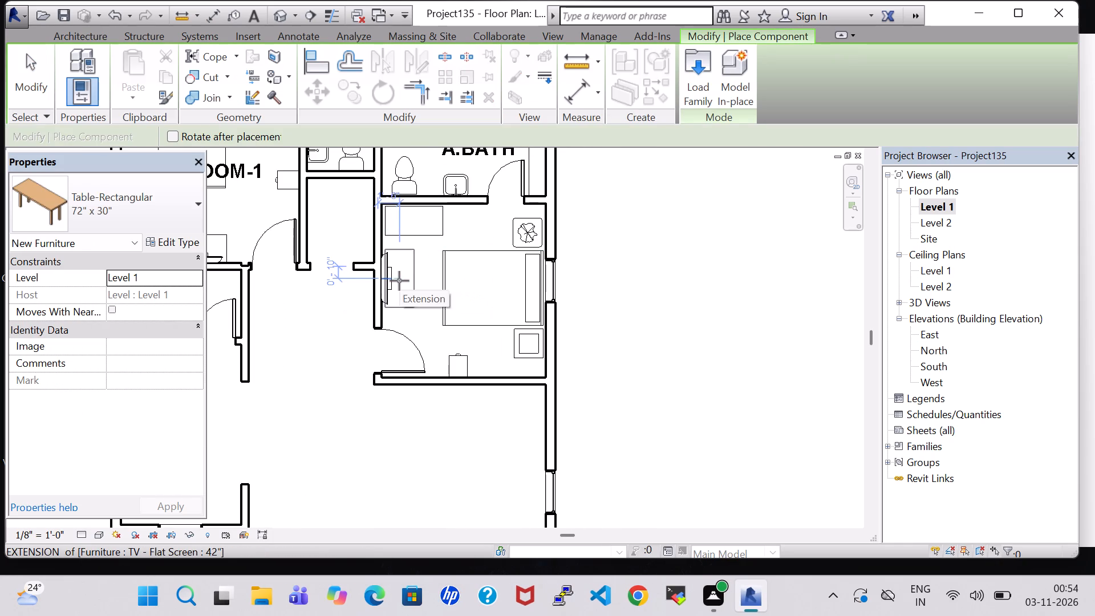
{"action": "left_click", "coordinate": [411, 279]}
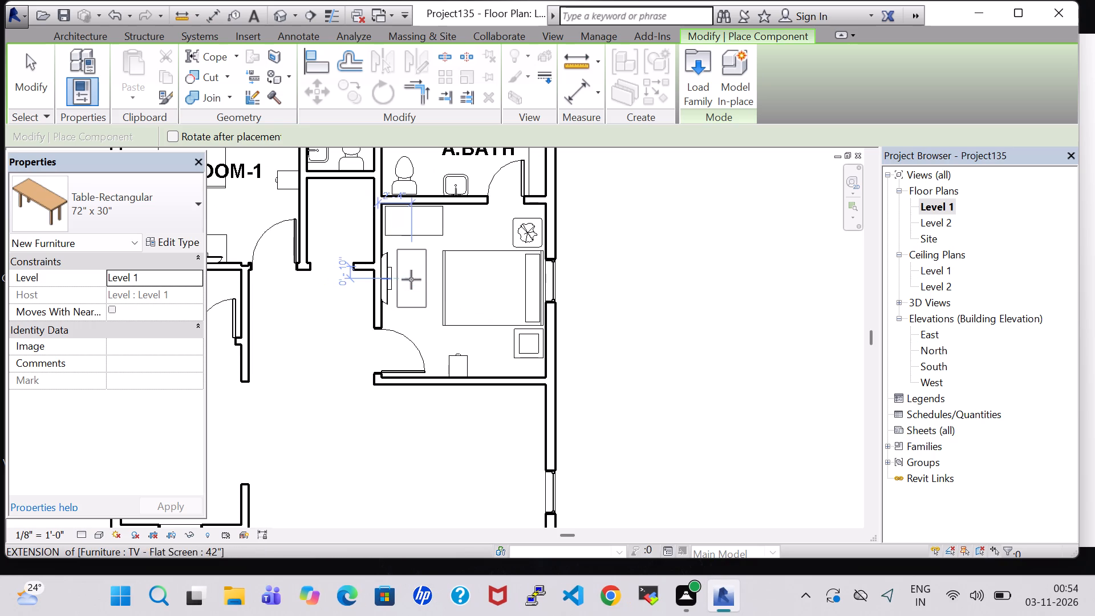
{"action": "key", "text": "Escape"}
{"action": "key", "text": "Escape"}
Nudge the rectangular table west until it sits against the wall beneath the east bedroom's TV.
{"action": "left_click", "coordinate": [411, 279]}
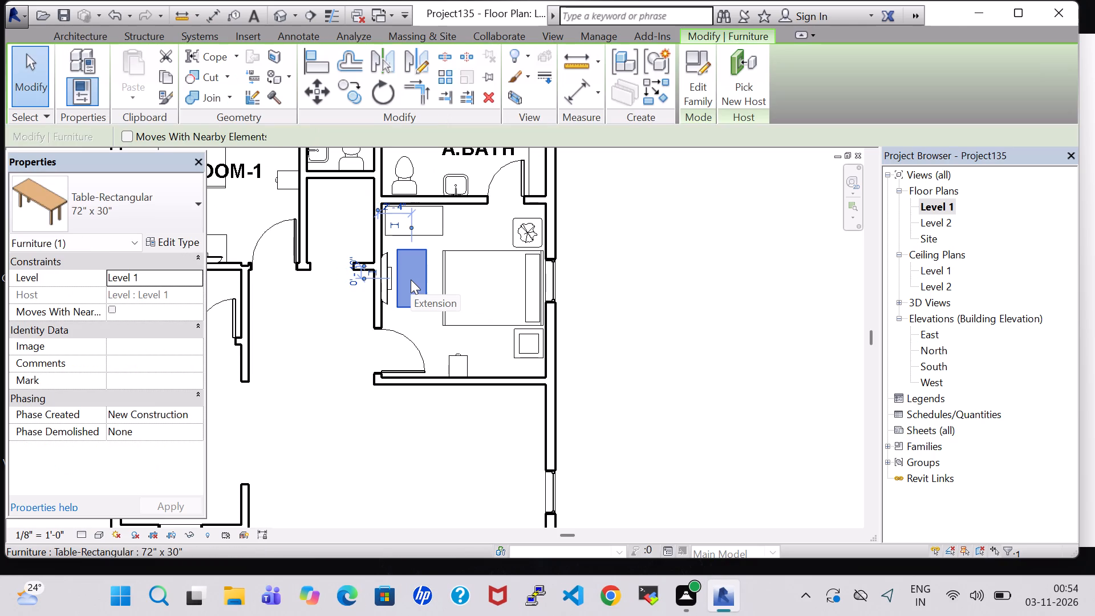
{"action": "key", "text": "Left"}
{"action": "key", "text": "Left"}
{"action": "key", "text": "Left"}
{"action": "key", "text": "Left"}
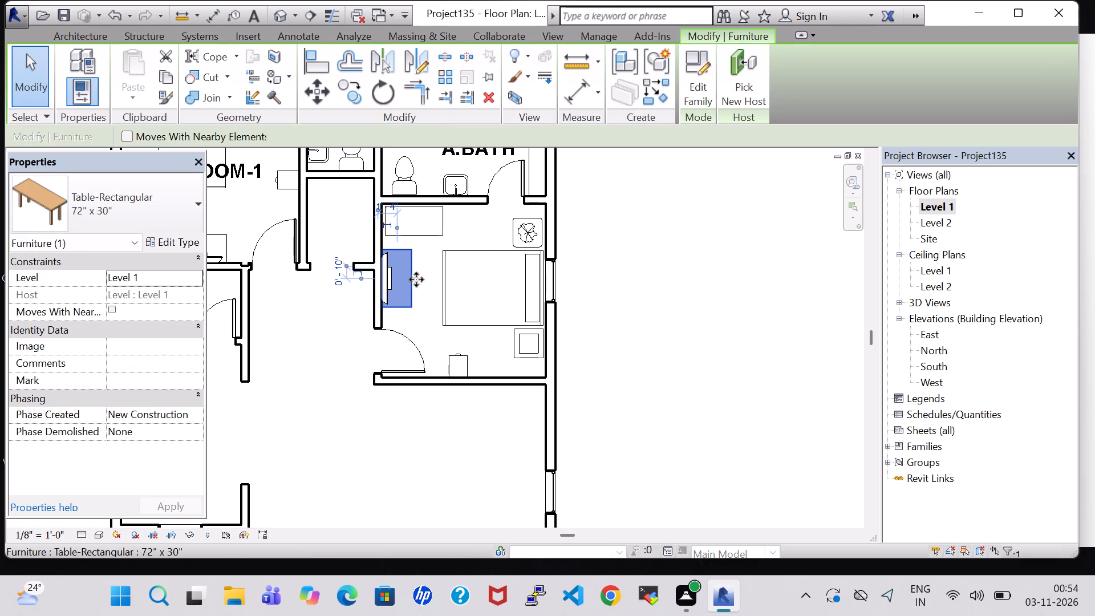
{"action": "left_click", "coordinate": [419, 279]}
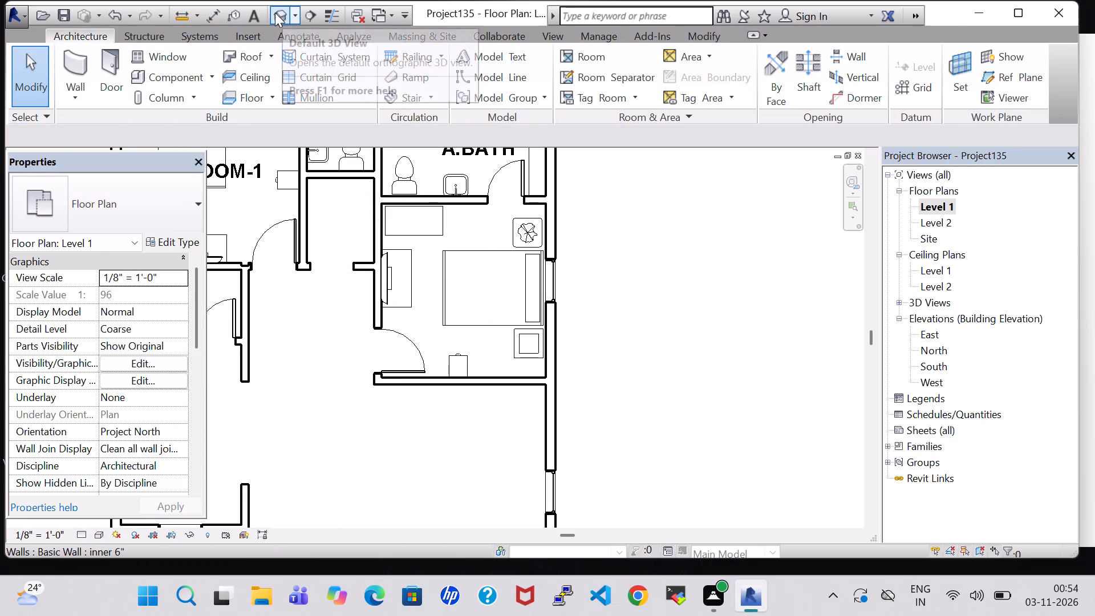
Examine the east bedroom's TV, table, bed and other furniture from several angles in the default 3D view.
{"action": "left_click", "coordinate": [275, 13]}
{"action": "scroll", "coordinate": [397, 261], "scroll_direction": "down", "scroll_amount": 5}
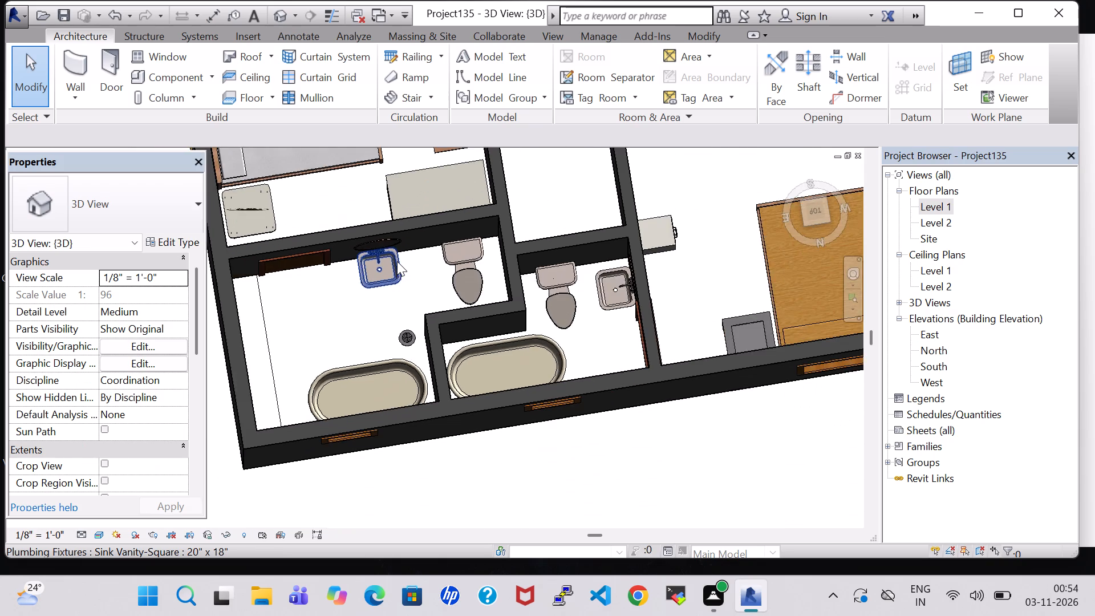
{"action": "scroll", "coordinate": [397, 261], "scroll_direction": "down", "scroll_amount": 3}
{"action": "middle_click_drag", "start_coordinate": [605, 232], "coordinate": [587, 339]}
{"action": "middle_click_drag", "start_coordinate": [571, 339], "coordinate": [549, 280], "text": "shift"}
{"action": "scroll", "coordinate": [539, 292], "scroll_direction": "up", "scroll_amount": 5}
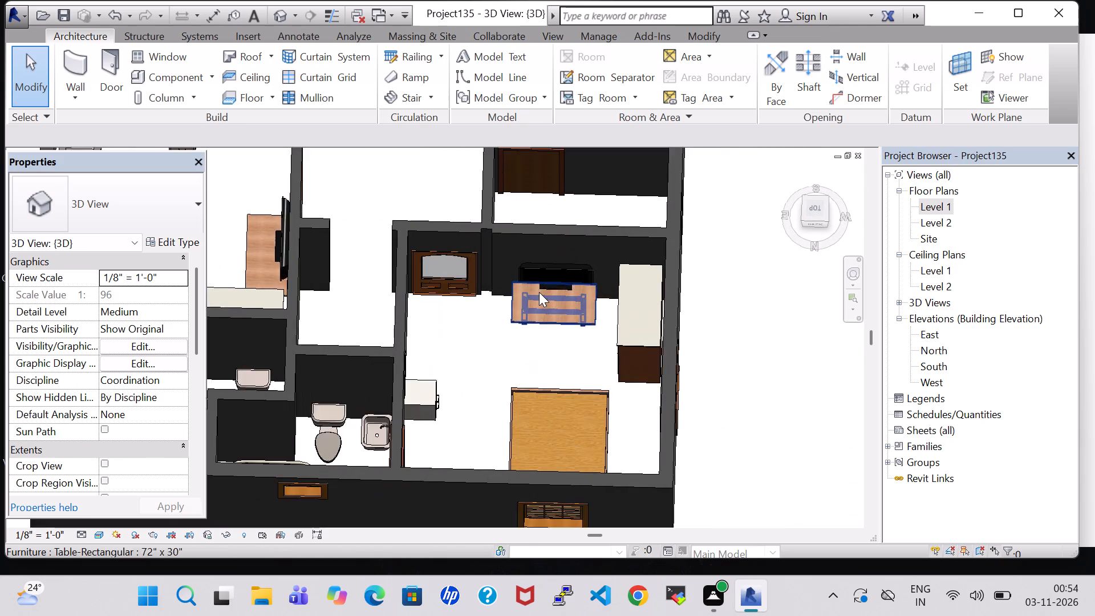
{"action": "scroll", "coordinate": [539, 292], "scroll_direction": "up", "scroll_amount": 2}
{"action": "middle_click_drag", "start_coordinate": [539, 375], "coordinate": [541, 278], "text": "shift"}
{"action": "middle_click_drag", "start_coordinate": [551, 250], "coordinate": [563, 212]}
{"action": "middle_click_drag", "start_coordinate": [569, 157], "coordinate": [470, 413]}
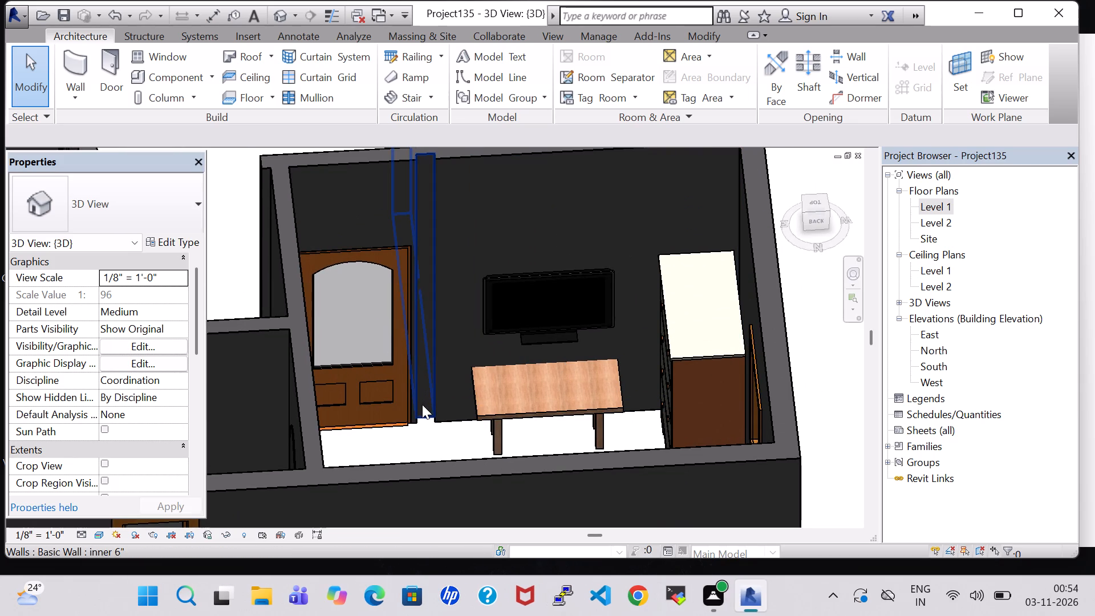
{"action": "middle_click", "coordinate": [438, 345], "text": "shift"}
{"action": "middle_click_drag", "start_coordinate": [443, 347], "coordinate": [458, 407], "text": "shift"}
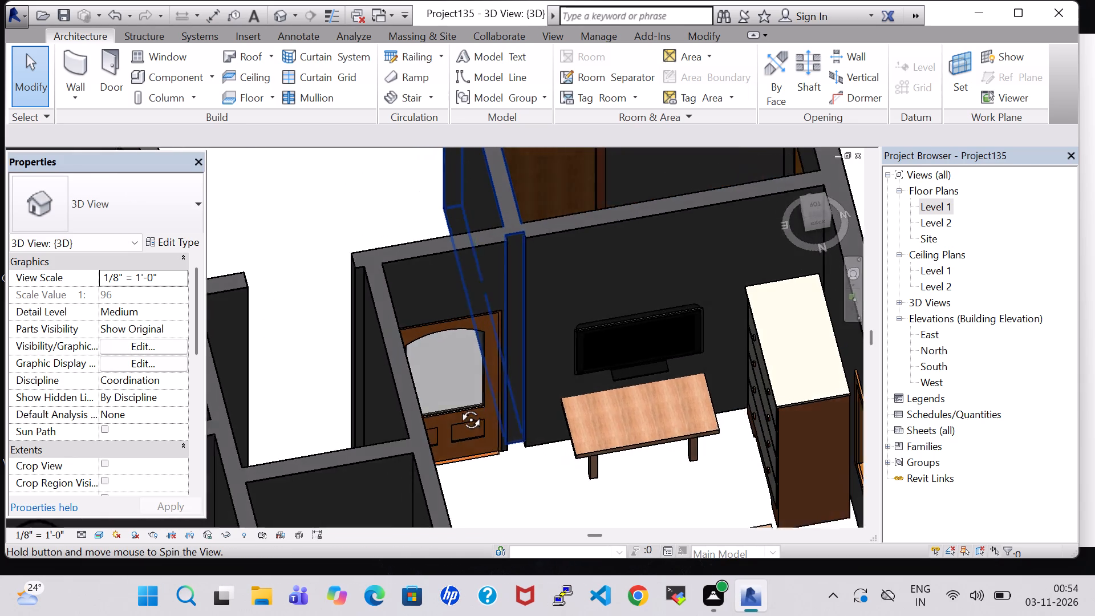
{"action": "middle_click_drag", "start_coordinate": [458, 407], "coordinate": [457, 423], "text": "shift"}
{"action": "middle_click_drag", "start_coordinate": [375, 398], "coordinate": [453, 419], "text": "shift"}
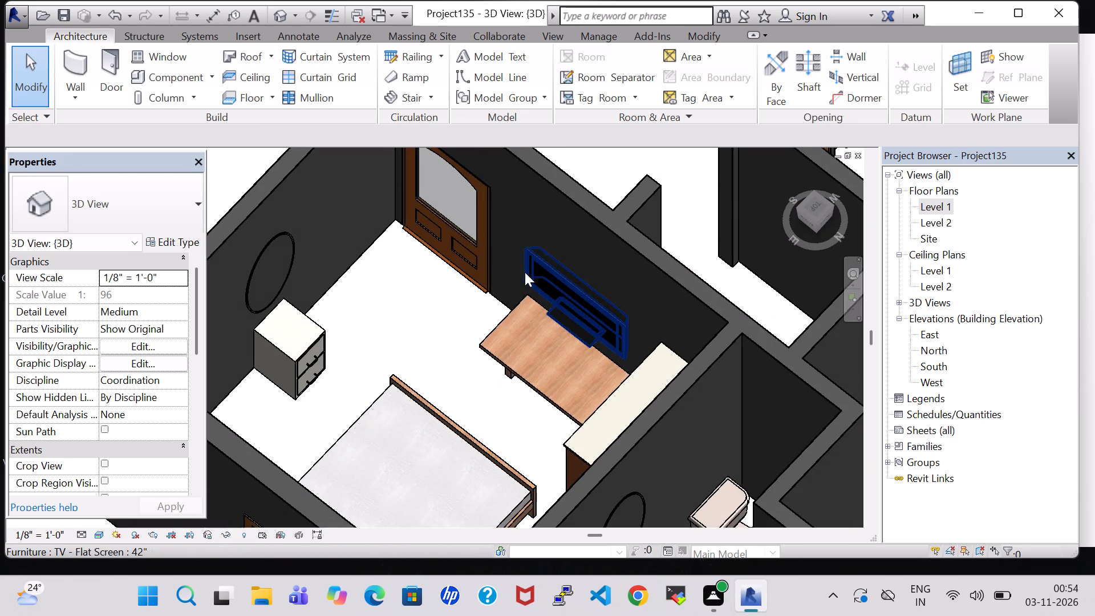
{"action": "middle_click_drag", "start_coordinate": [501, 264], "coordinate": [551, 277]}
{"action": "middle_click_drag", "start_coordinate": [610, 196], "coordinate": [606, 298]}
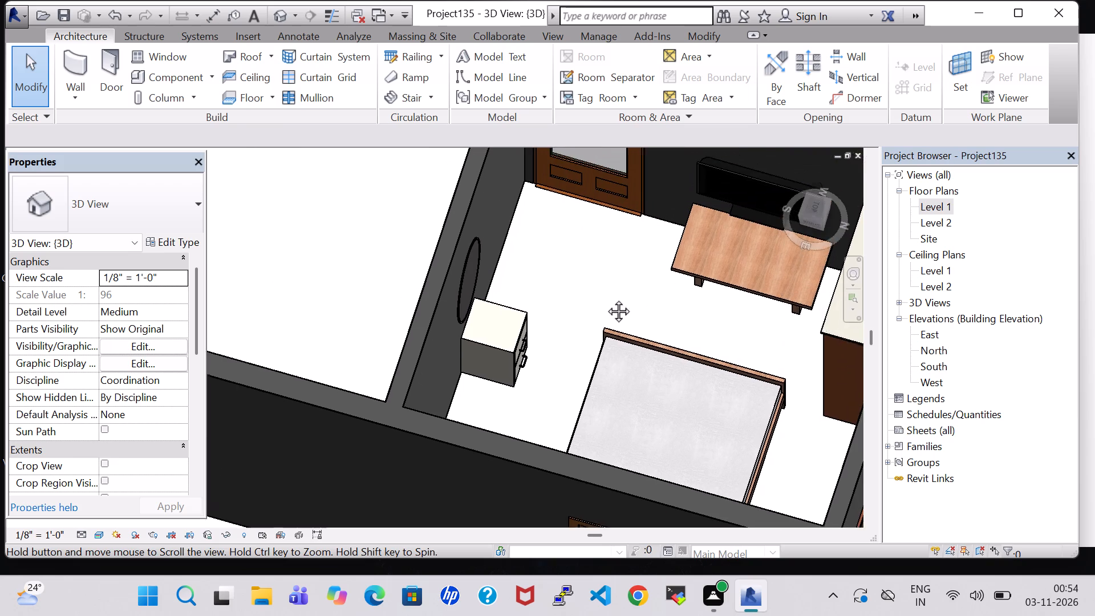
{"action": "middle_click_drag", "start_coordinate": [606, 298], "coordinate": [596, 332]}
{"action": "scroll", "coordinate": [596, 332], "scroll_direction": "down", "scroll_amount": 5}
{"action": "middle_click_drag", "start_coordinate": [596, 332], "coordinate": [596, 336], "text": "shift"}
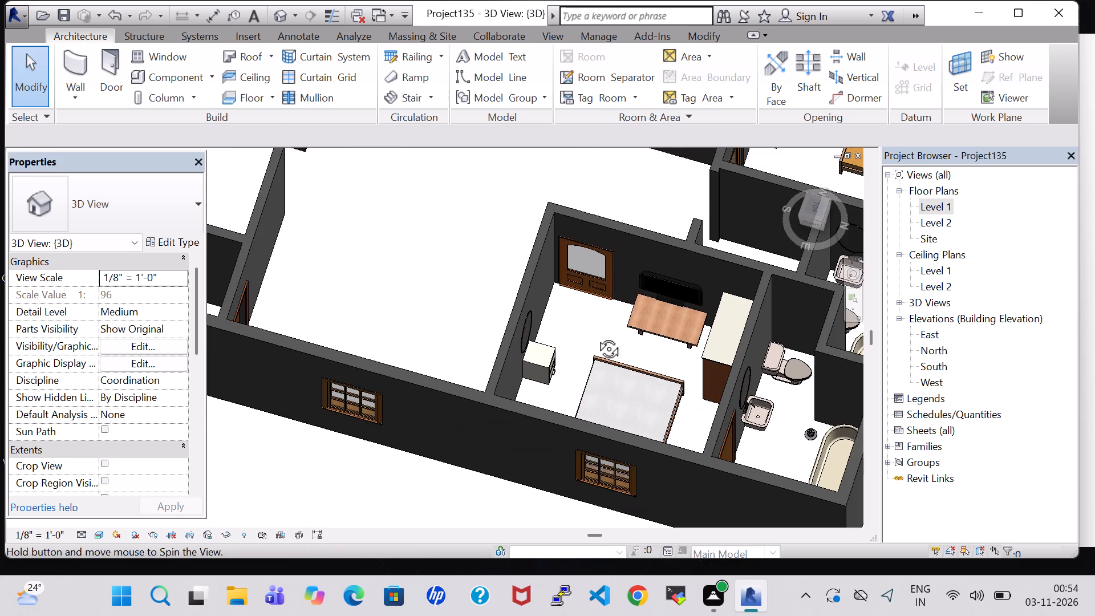
{"action": "middle_click_drag", "start_coordinate": [596, 336], "coordinate": [594, 364], "text": "shift"}
Set the mattress material of the Bed-Shaker Queen 62" x 83" type to Plywood, Sheathing.
{"action": "left_click", "coordinate": [578, 379]}
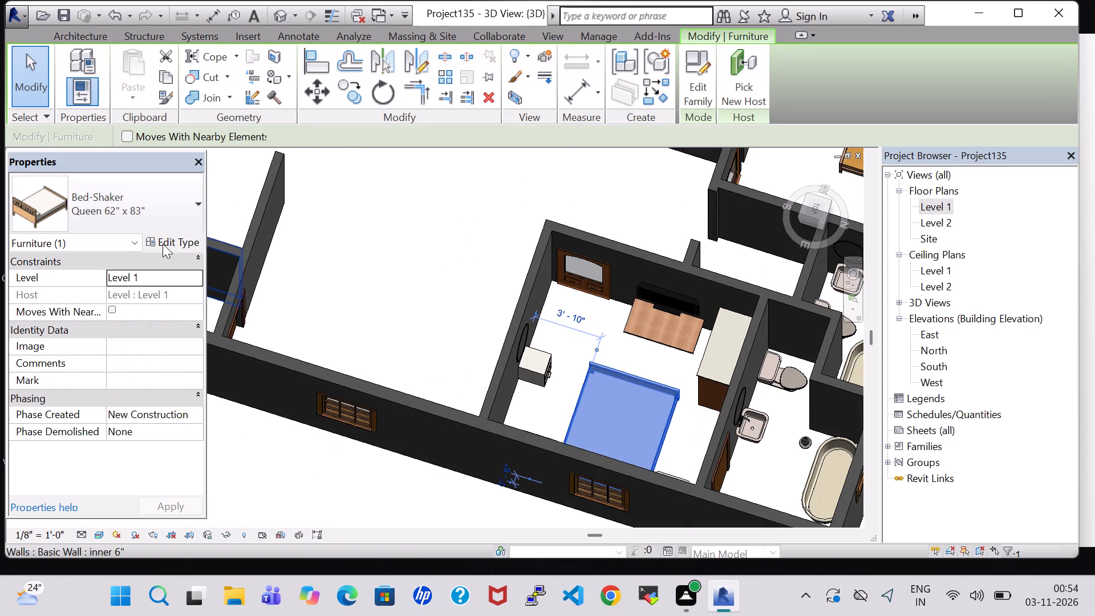
{"action": "left_click", "coordinate": [163, 244]}
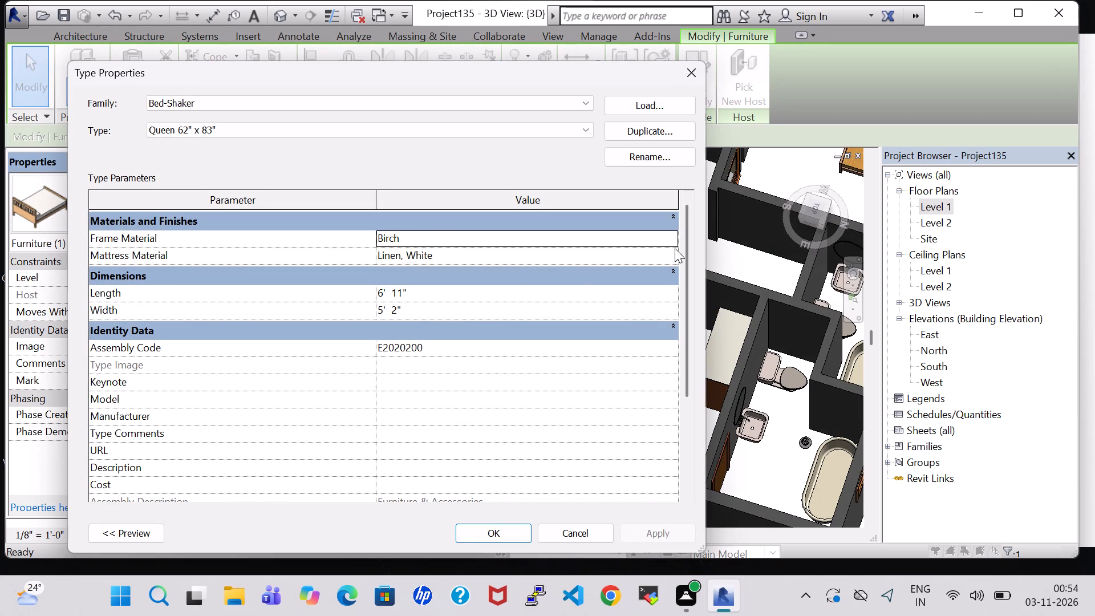
{"action": "left_click", "coordinate": [676, 248]}
{"action": "scroll", "coordinate": [418, 330], "scroll_direction": "down", "scroll_amount": 3}
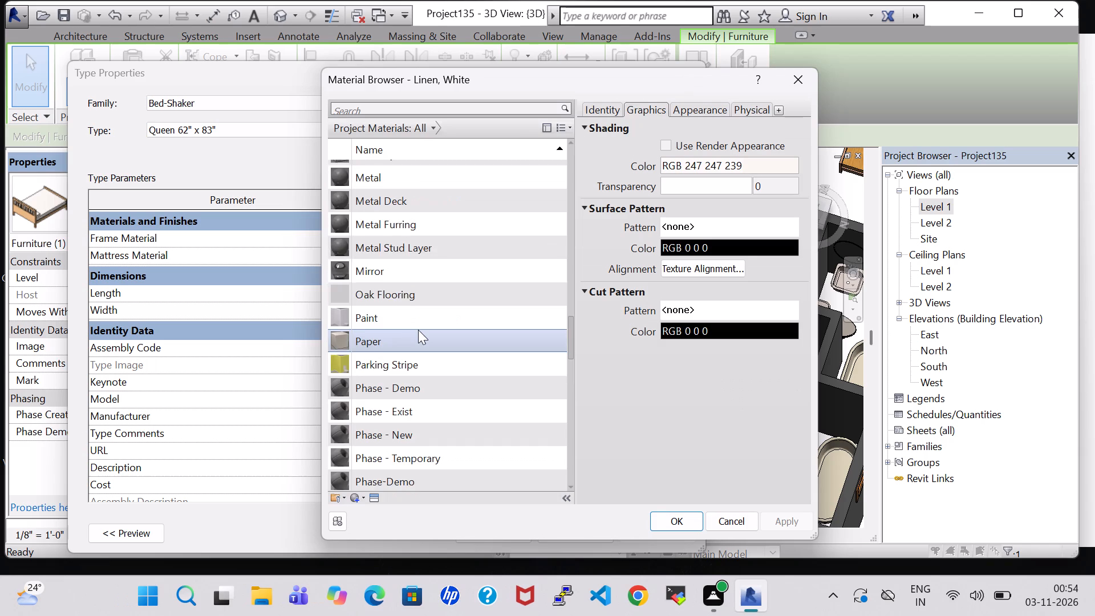
{"action": "scroll", "coordinate": [418, 330], "scroll_direction": "down", "scroll_amount": 5}
{"action": "left_click", "coordinate": [425, 272]}
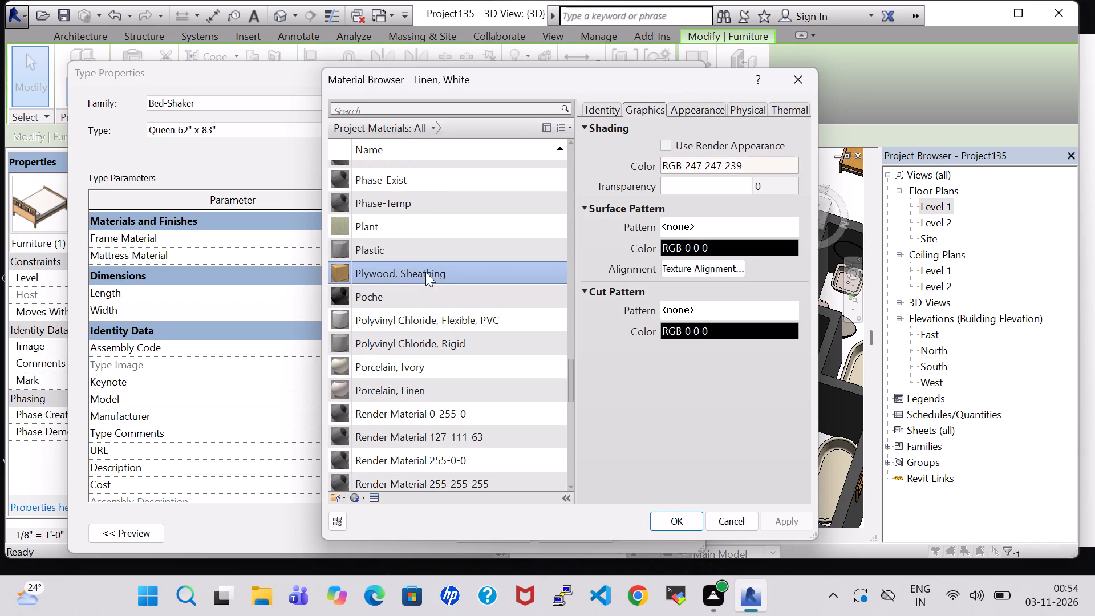
{"action": "left_click", "coordinate": [658, 511]}
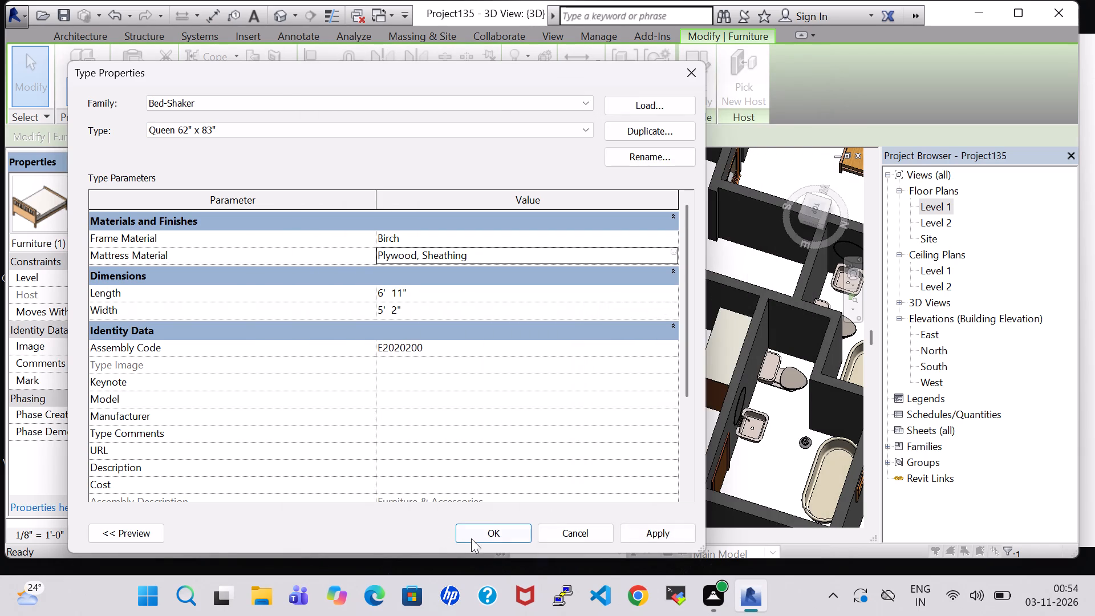
{"action": "left_click", "coordinate": [483, 537]}
{"action": "left_click", "coordinate": [581, 311]}
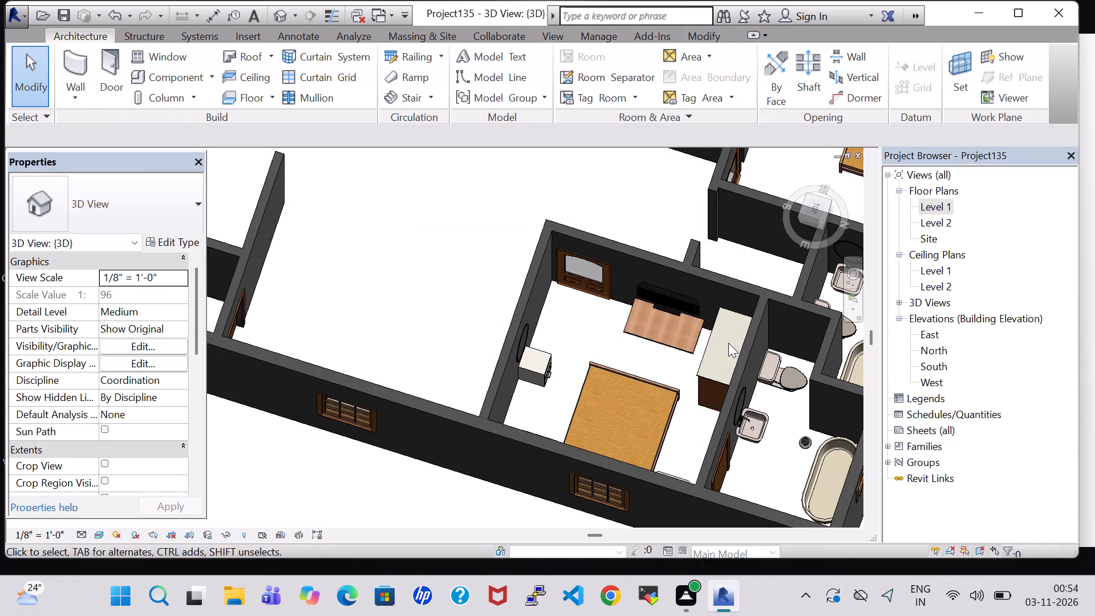
Examine the east bedroom's bed and surrounding furniture from several angles in the 3D view.
{"action": "middle_click_drag", "start_coordinate": [605, 359], "coordinate": [674, 383], "text": "shift"}
{"action": "middle_click_drag", "start_coordinate": [699, 258], "coordinate": [694, 275]}
{"action": "middle_click_drag", "start_coordinate": [693, 277], "coordinate": [688, 286]}
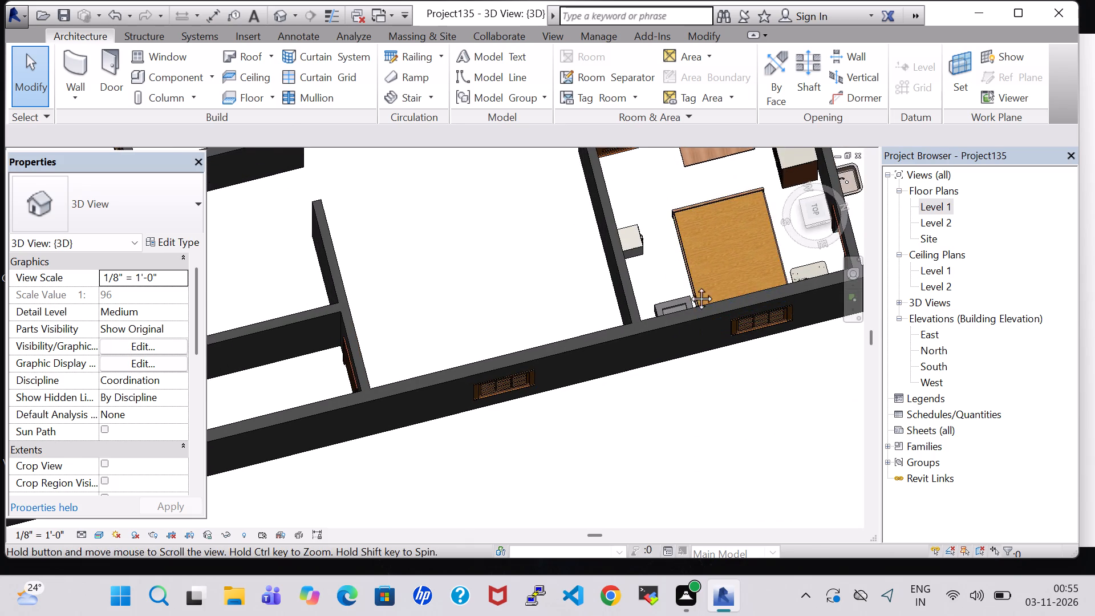
{"action": "middle_click_drag", "start_coordinate": [688, 286], "coordinate": [656, 416]}
{"action": "middle_click_drag", "start_coordinate": [650, 395], "coordinate": [703, 348], "text": "shift"}
{"action": "middle_click_drag", "start_coordinate": [674, 199], "coordinate": [639, 302]}
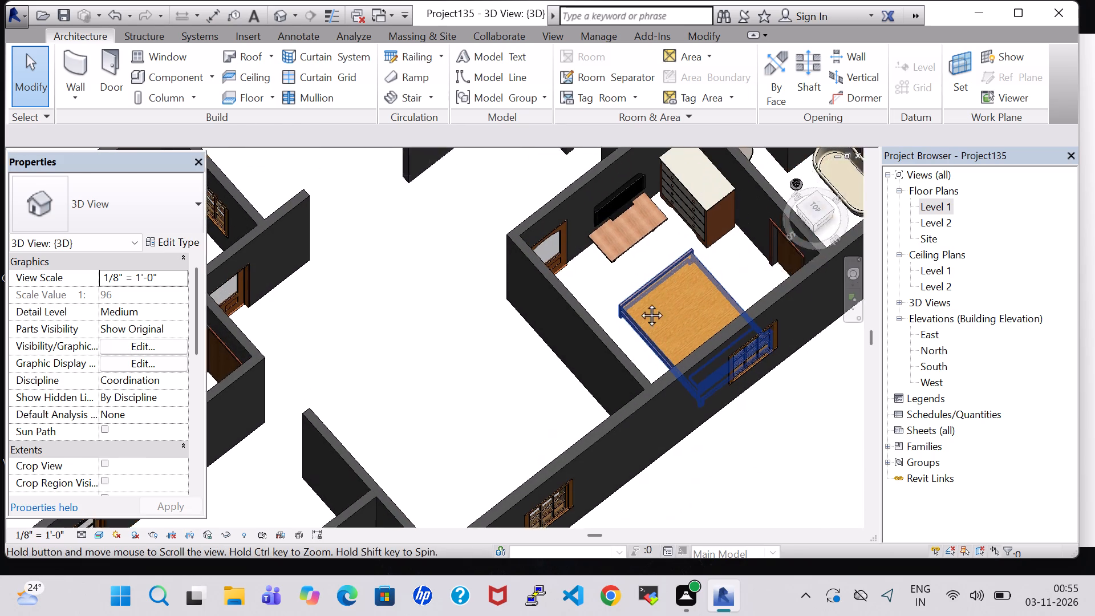
{"action": "middle_click_drag", "start_coordinate": [639, 302], "coordinate": [620, 319]}
{"action": "scroll", "coordinate": [620, 319], "scroll_direction": "down", "scroll_amount": 4}
{"action": "middle_click_drag", "start_coordinate": [620, 319], "coordinate": [619, 394], "text": "shift"}
{"action": "middle_click", "coordinate": [619, 397], "text": "shift"}
{"action": "middle_click", "coordinate": [619, 400], "text": "shift"}
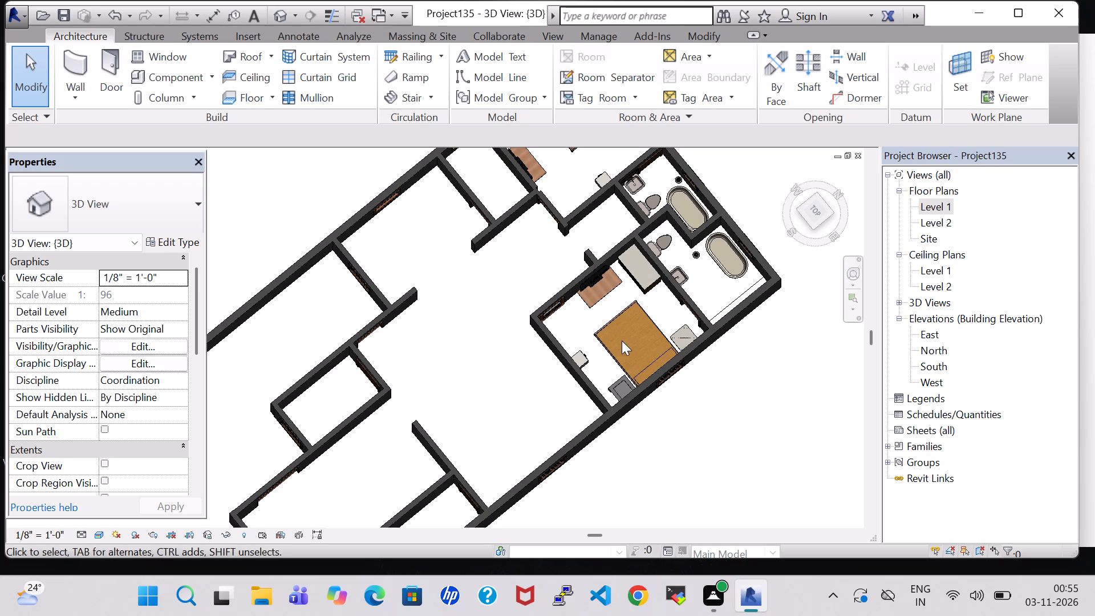
{"action": "scroll", "coordinate": [599, 364], "scroll_direction": "up", "scroll_amount": 6}
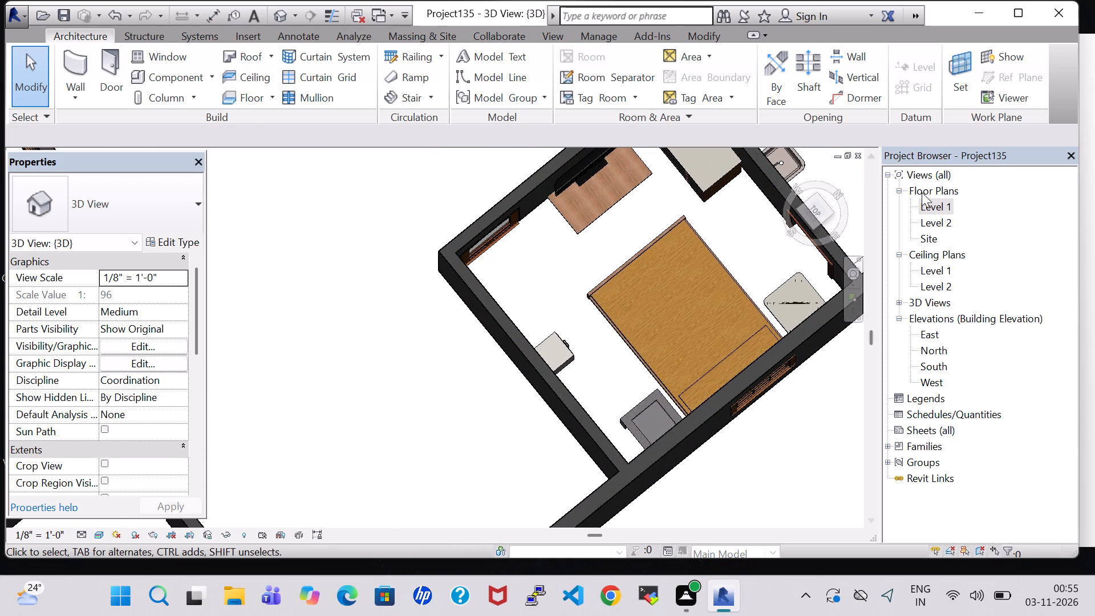
On the Level 1 floor plan, place a tagged room named BEDROOM-2 in the east bedroom and nudge its tag slightly west.
{"action": "double_click", "coordinate": [946, 201]}
{"action": "scroll", "coordinate": [558, 264], "scroll_direction": "down", "scroll_amount": 4}
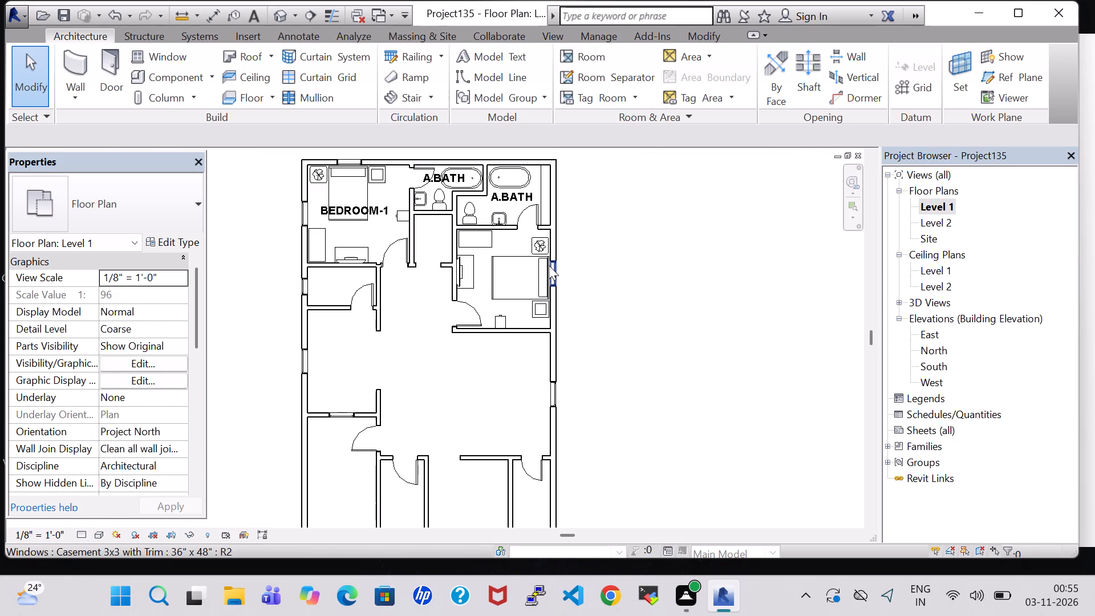
{"action": "left_click", "coordinate": [586, 59]}
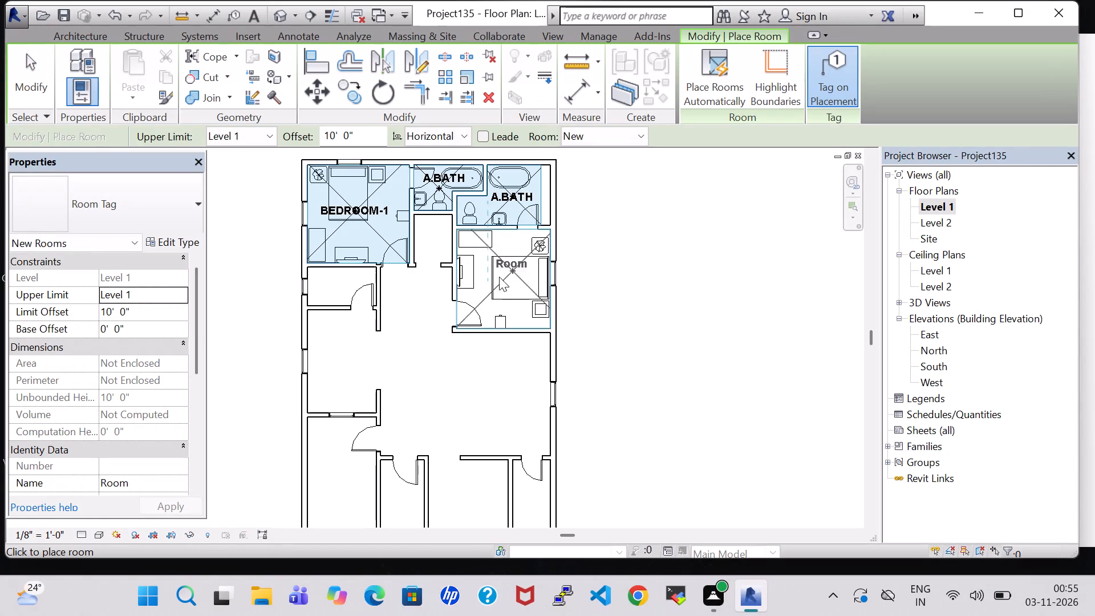
{"action": "left_click", "coordinate": [509, 280]}
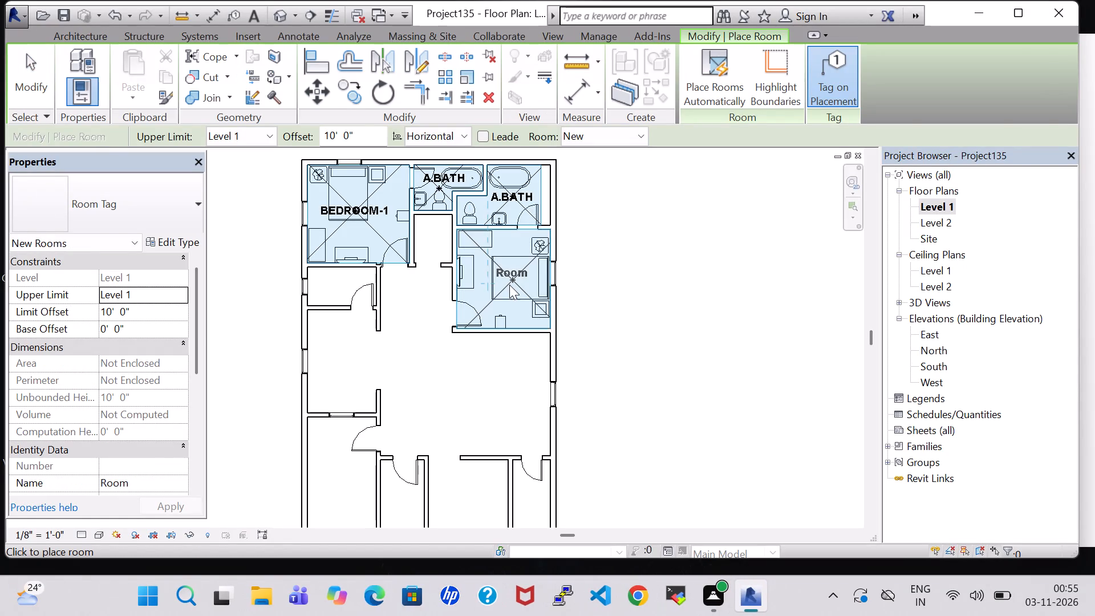
{"action": "key", "text": "Escape"}
{"action": "key", "text": "Escape"}
{"action": "left_click", "coordinate": [509, 272]}
{"action": "left_click", "coordinate": [509, 272]}
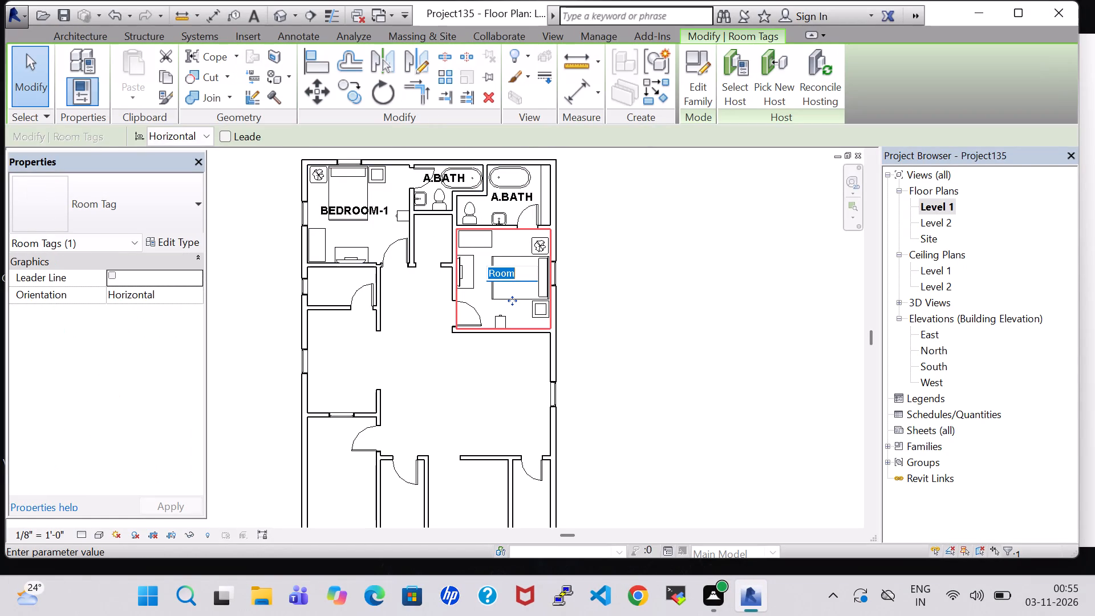
{"action": "key", "text": "BackSpace"}
{"action": "type", "text": "BEDROOM-2"}
{"action": "key", "text": "Return"}
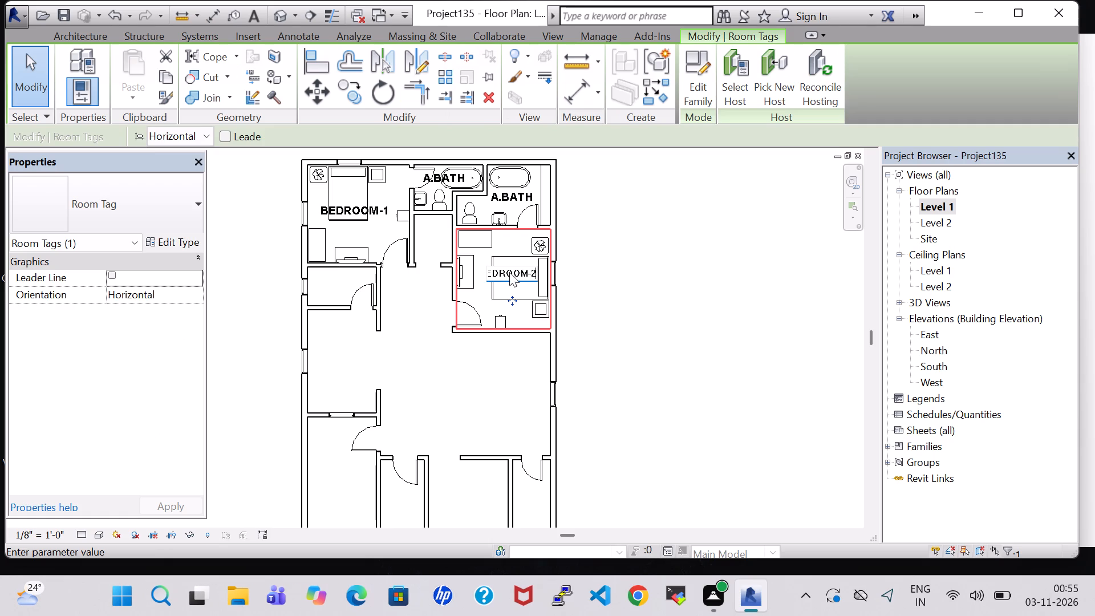
{"action": "key", "text": "Left"}
{"action": "key", "text": "Left"}
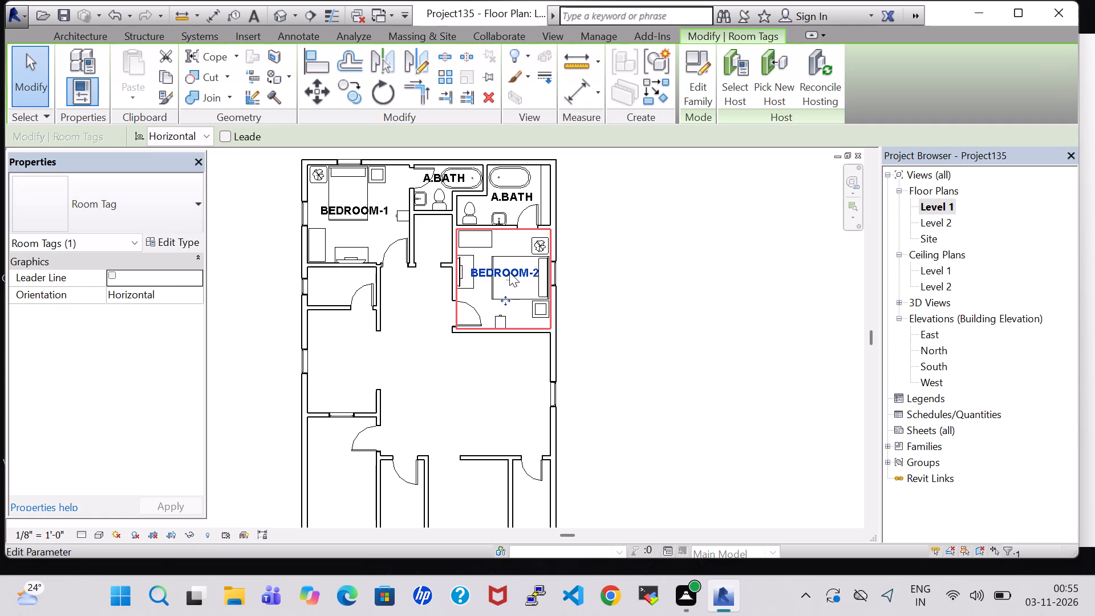
{"action": "left_click", "coordinate": [718, 267]}
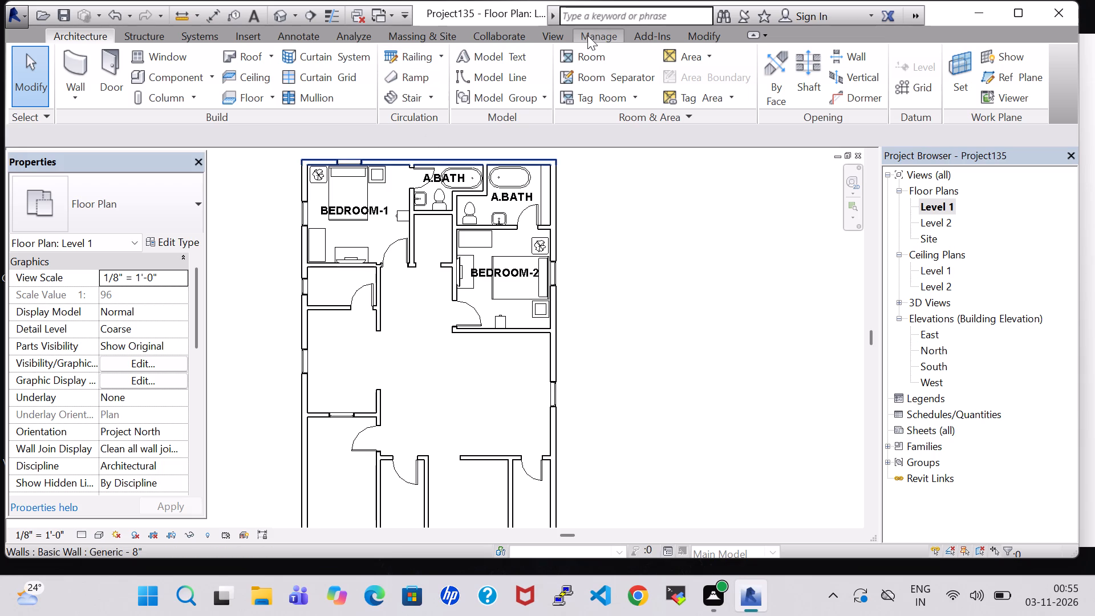
Place a tagged room in the open space, with its tag in the recess between BEDROOM-1 and BEDROOM-2.
{"action": "left_click", "coordinate": [592, 54]}
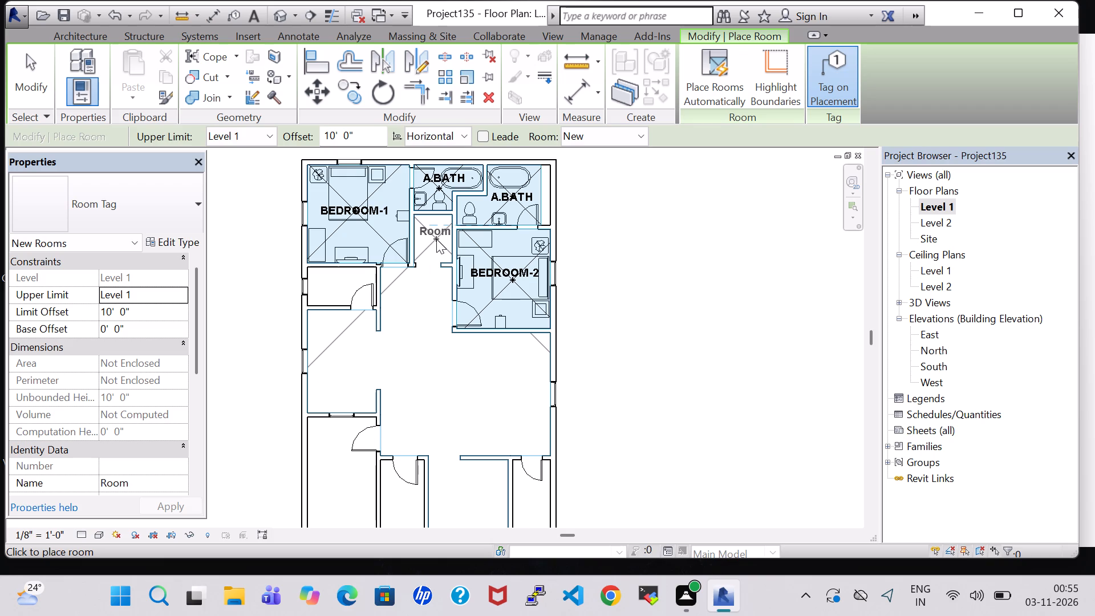
{"action": "left_click", "coordinate": [436, 239]}
{"action": "key", "text": "Escape"}
{"action": "key", "text": "Escape"}
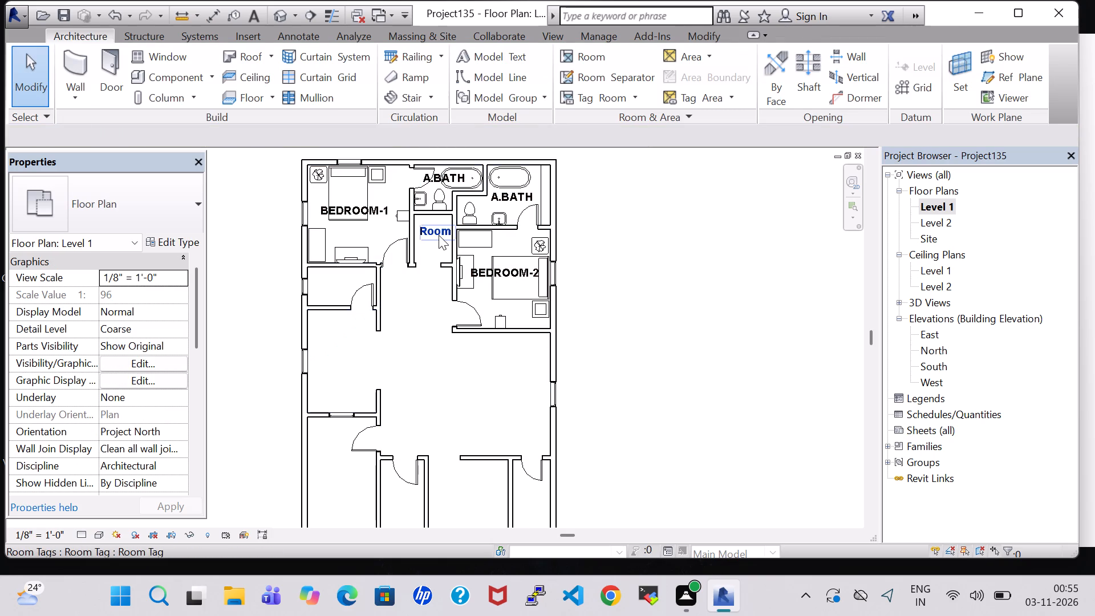
Name the new room between the two bedrooms OPEN AREA.
{"action": "triple_click", "coordinate": [439, 235]}
{"action": "key", "text": "BackSpace"}
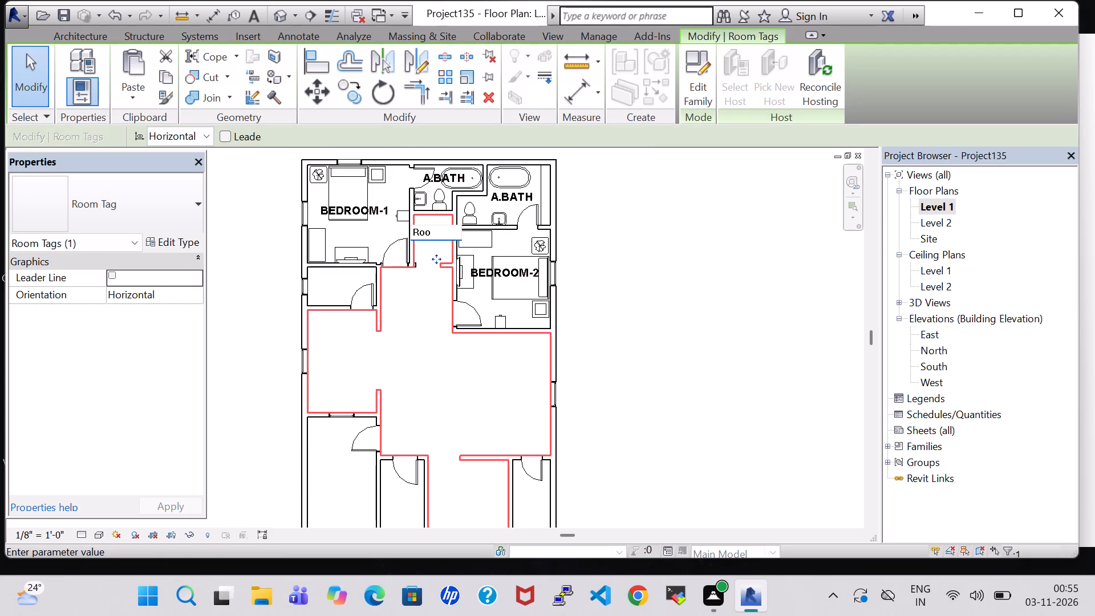
{"action": "type", "text": "OPEN"}
{"action": "key", "text": "Return"}
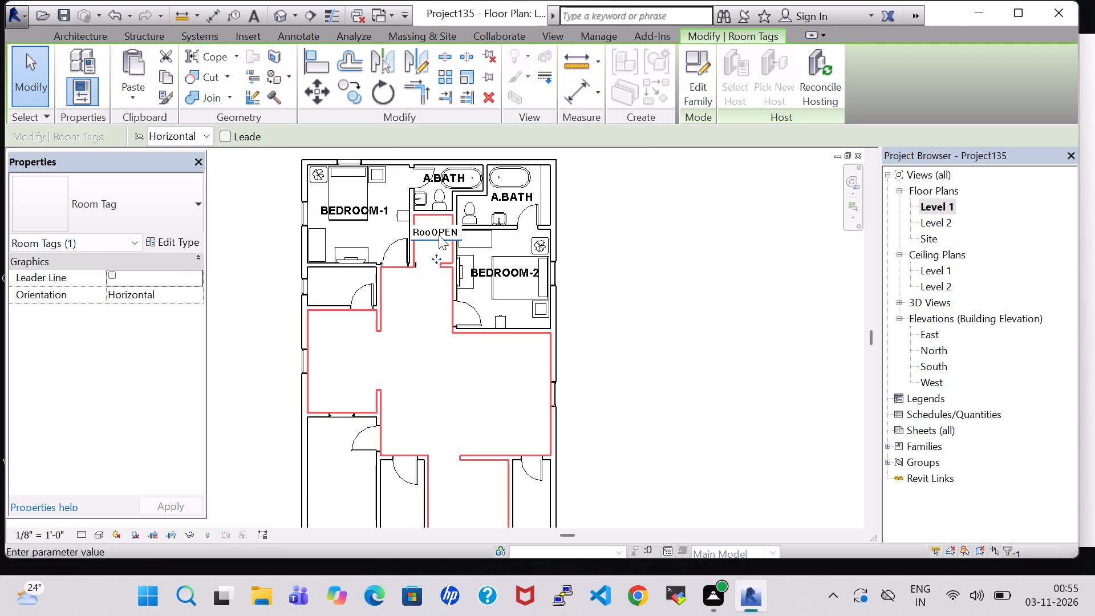
{"action": "left_click", "coordinate": [439, 235]}
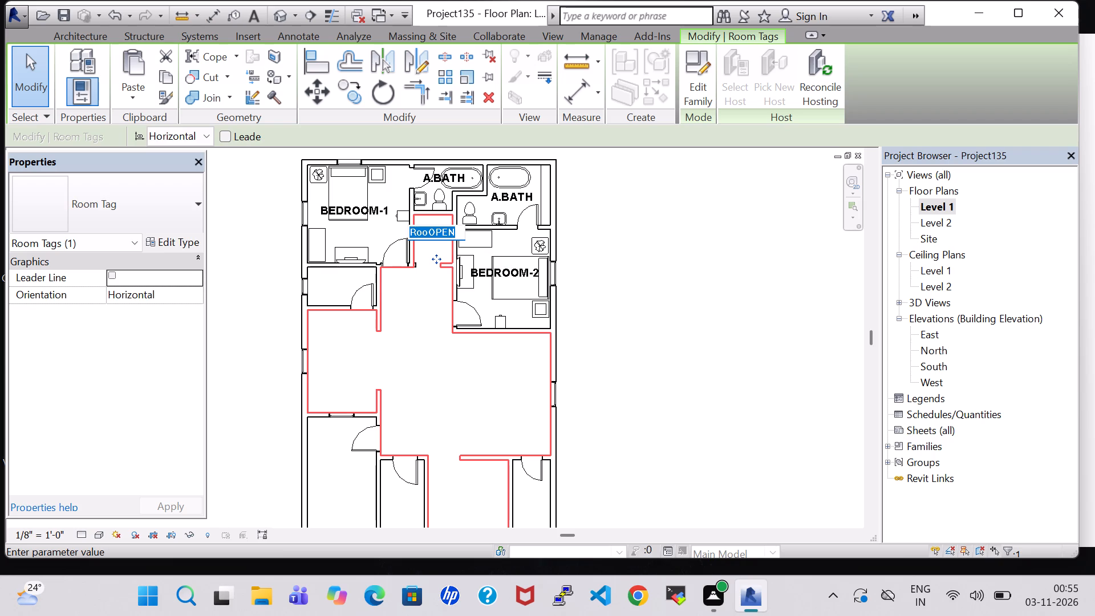
{"action": "left_click", "coordinate": [427, 233]}
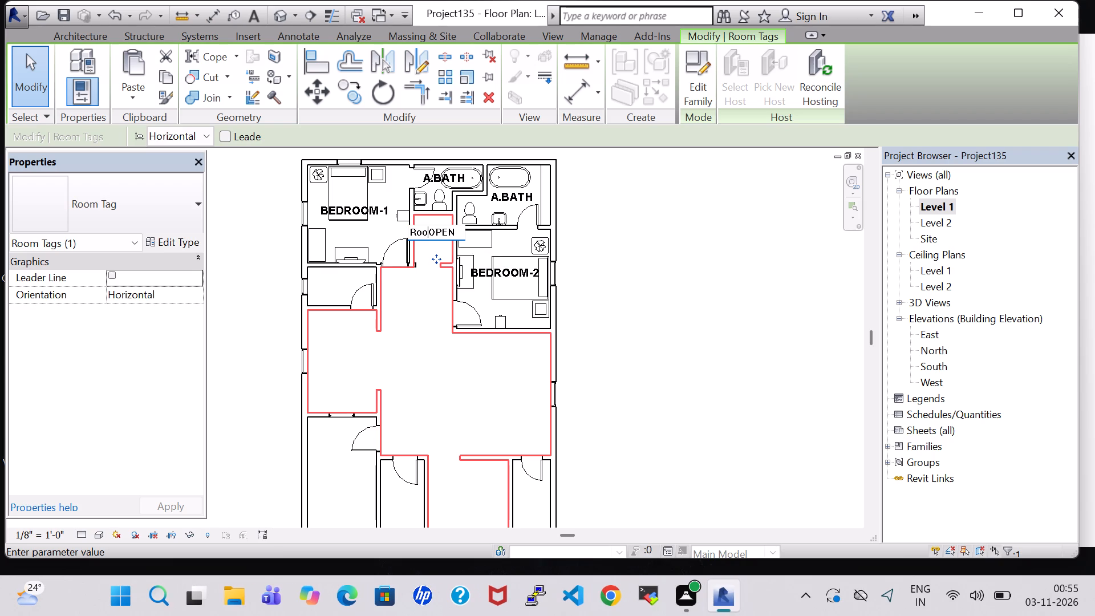
{"action": "key", "text": "BackSpace"}
{"action": "key", "text": "BackSpace"}
{"action": "key", "text": "BackSpace"}
{"action": "key", "text": "Right"}
{"action": "key", "text": "Right"}
{"action": "key", "text": "Right"}
{"action": "key", "text": "Right"}
{"action": "key", "text": "space"}
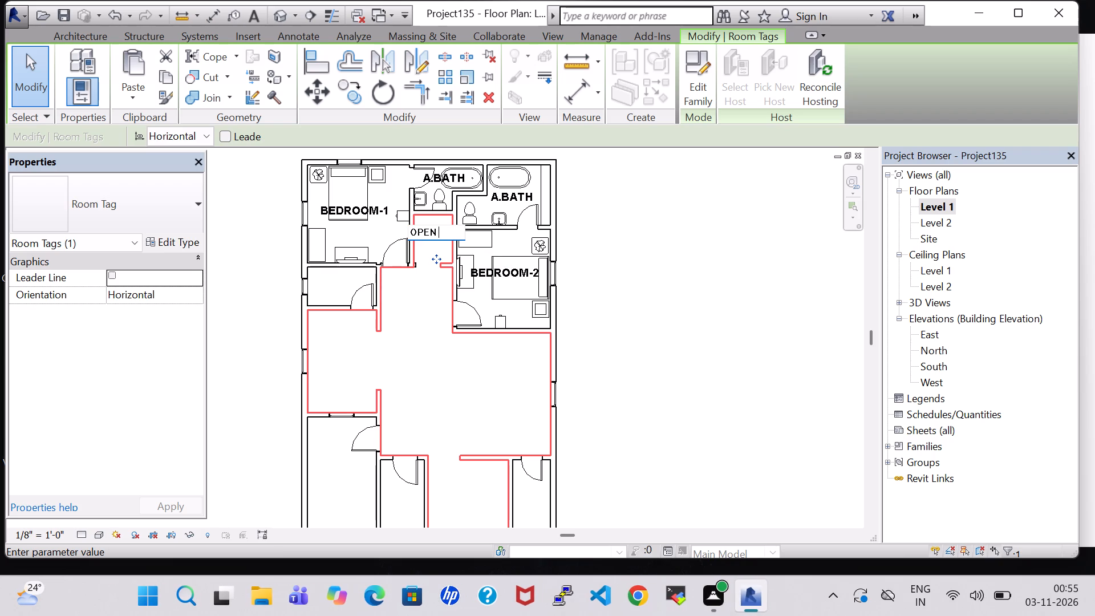
{"action": "type", "text": "AREA"}
{"action": "key", "text": "Return"}
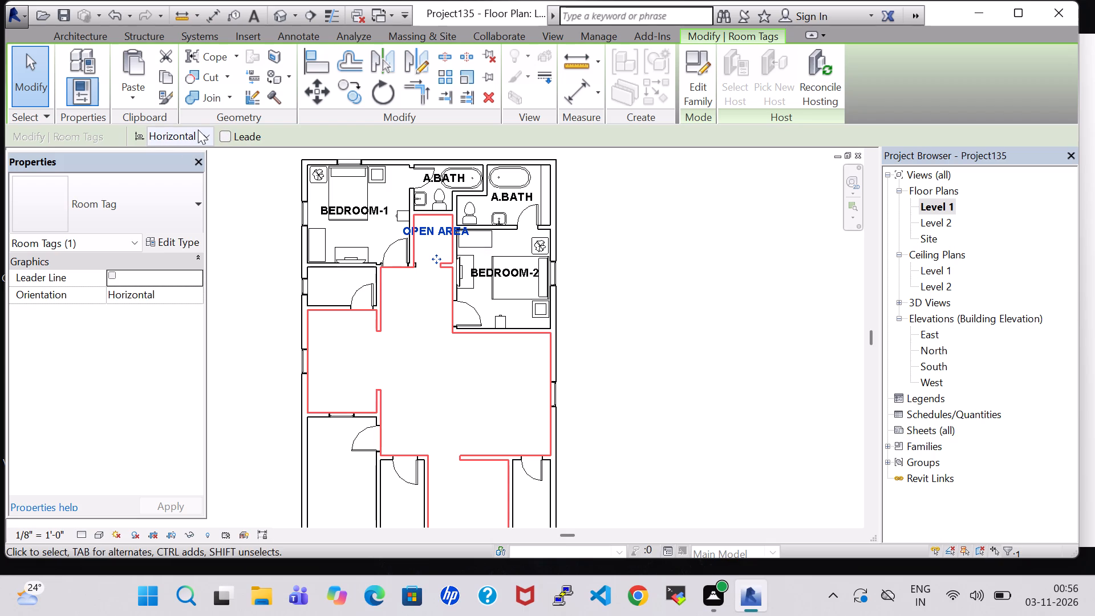
{"action": "left_click", "coordinate": [262, 240]}
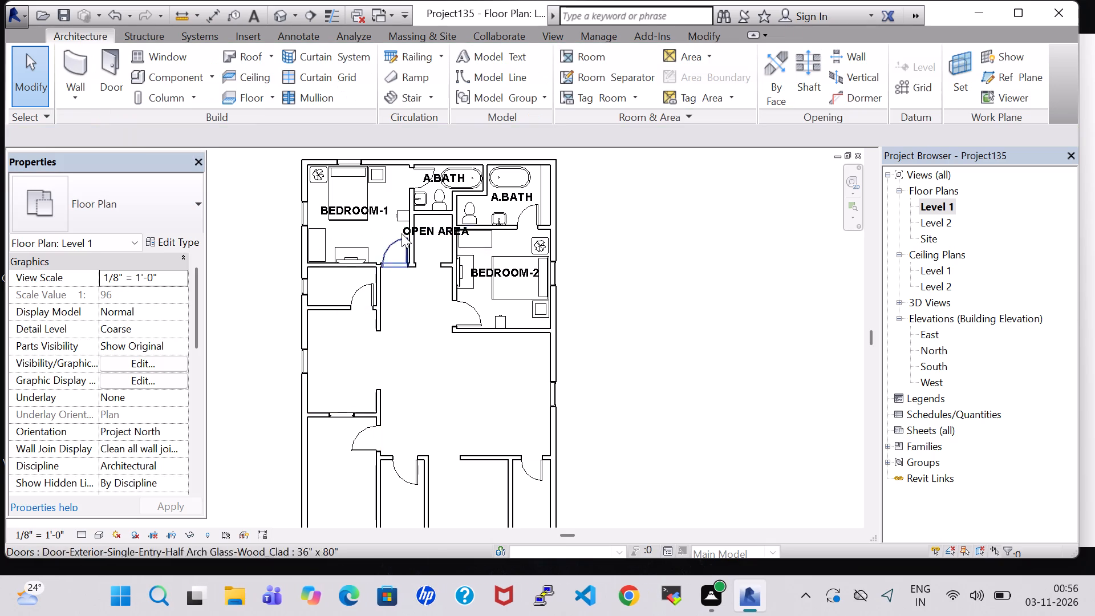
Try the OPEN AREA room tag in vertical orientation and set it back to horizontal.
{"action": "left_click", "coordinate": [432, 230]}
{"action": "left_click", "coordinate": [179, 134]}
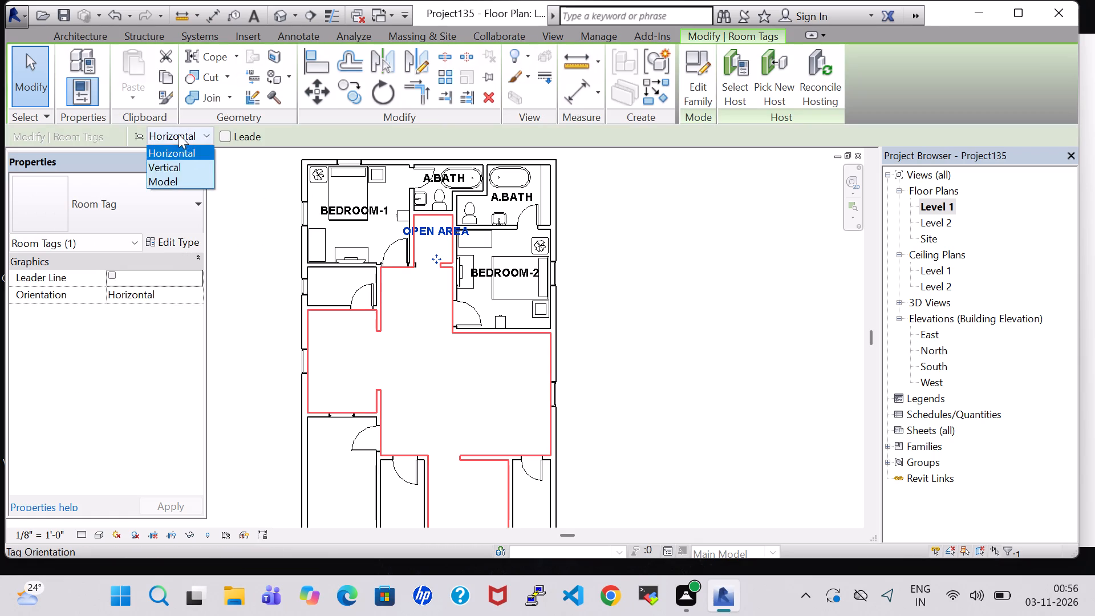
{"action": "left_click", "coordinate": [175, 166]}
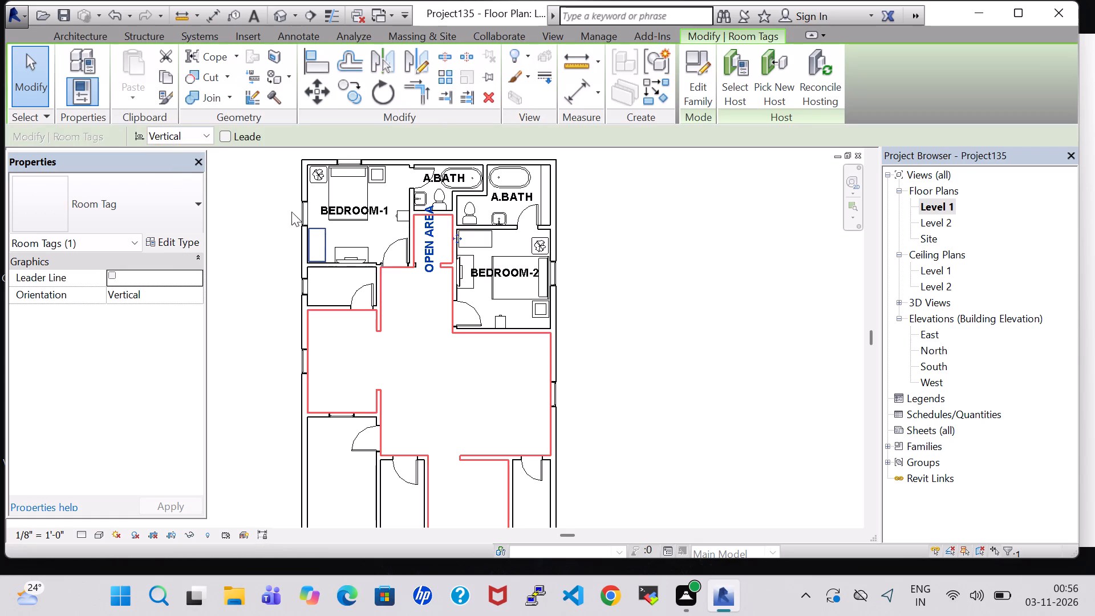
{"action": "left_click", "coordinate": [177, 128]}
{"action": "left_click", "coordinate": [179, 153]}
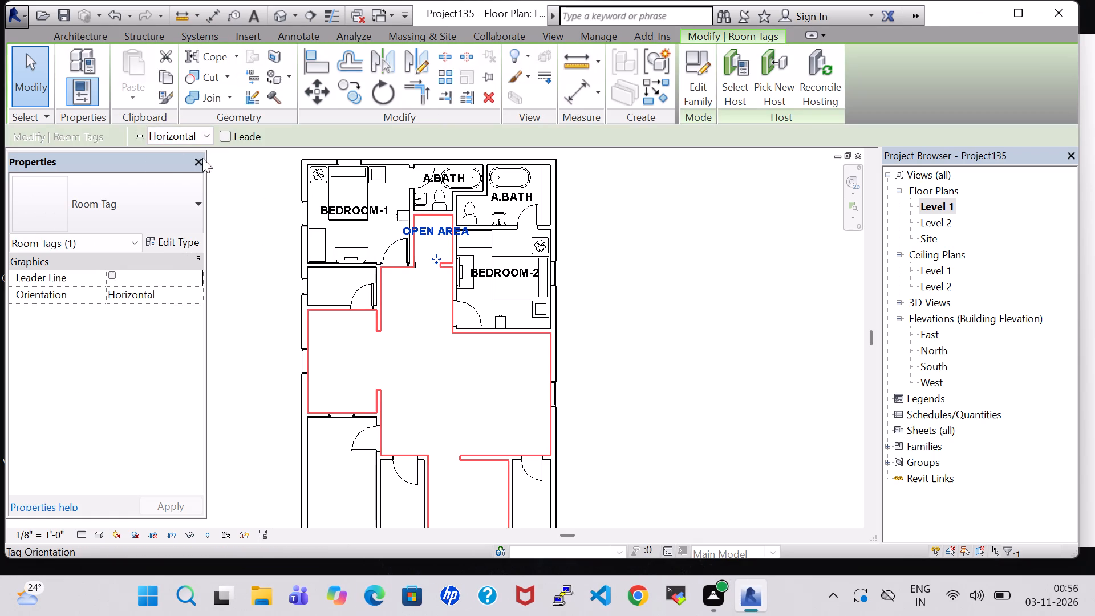
Shorten the OPEN AREA room name to OPEN and nudge its tag slightly west within the recess.
{"action": "double_click", "coordinate": [427, 229]}
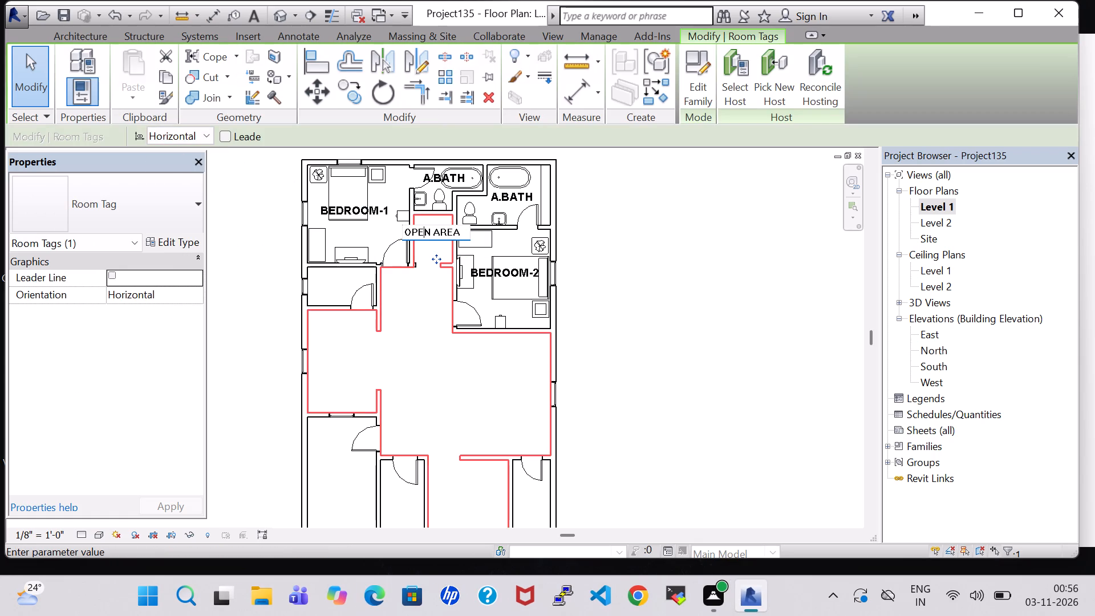
{"action": "left_click", "coordinate": [456, 234]}
{"action": "left_click", "coordinate": [459, 234]}
{"action": "key", "text": "BackSpace"}
{"action": "key", "text": "BackSpace"}
{"action": "key", "text": "BackSpace"}
{"action": "key", "text": "BackSpace"}
{"action": "key", "text": "BackSpace"}
{"action": "key", "text": "Return"}
{"action": "key", "text": "Left"}
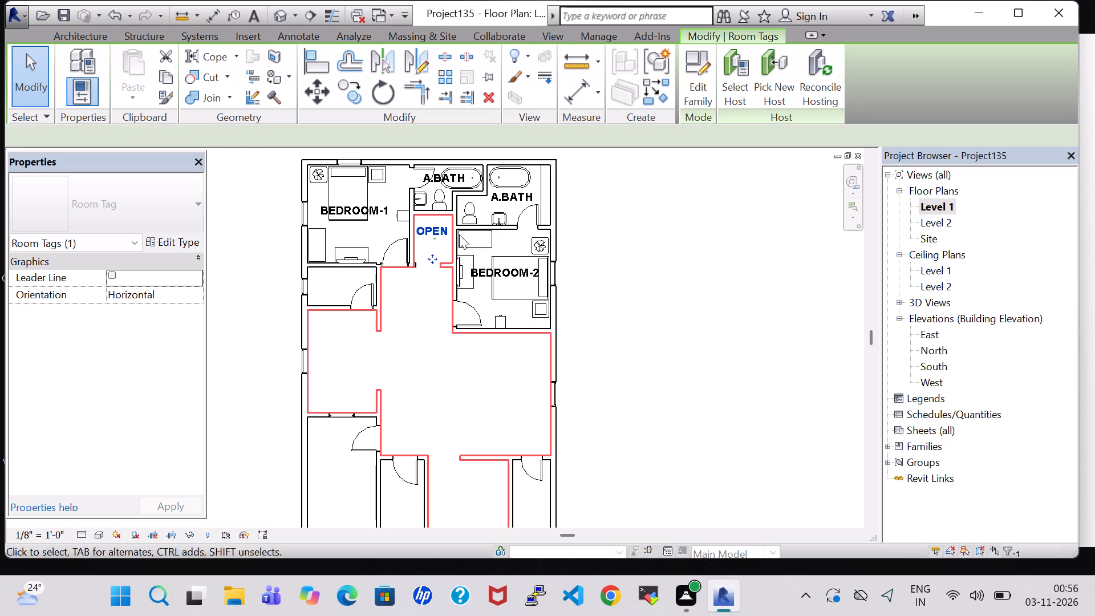
{"action": "left_click", "coordinate": [737, 257]}
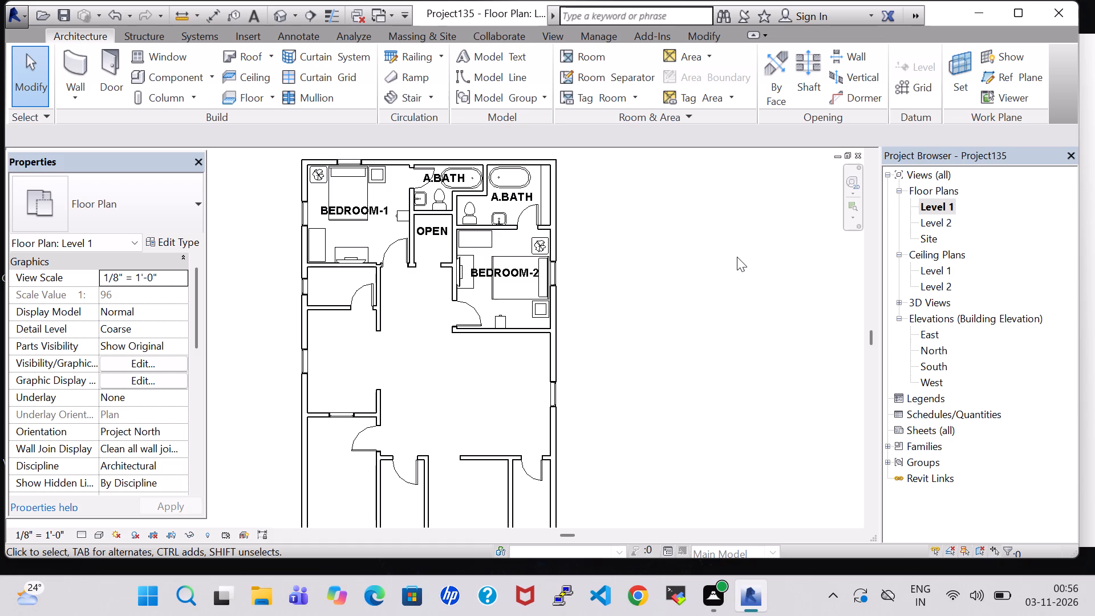
Nudge the OPEN room tag slightly south within the recess between BEDROOM-1 and BEDROOM-2.
{"action": "key", "text": "Down"}
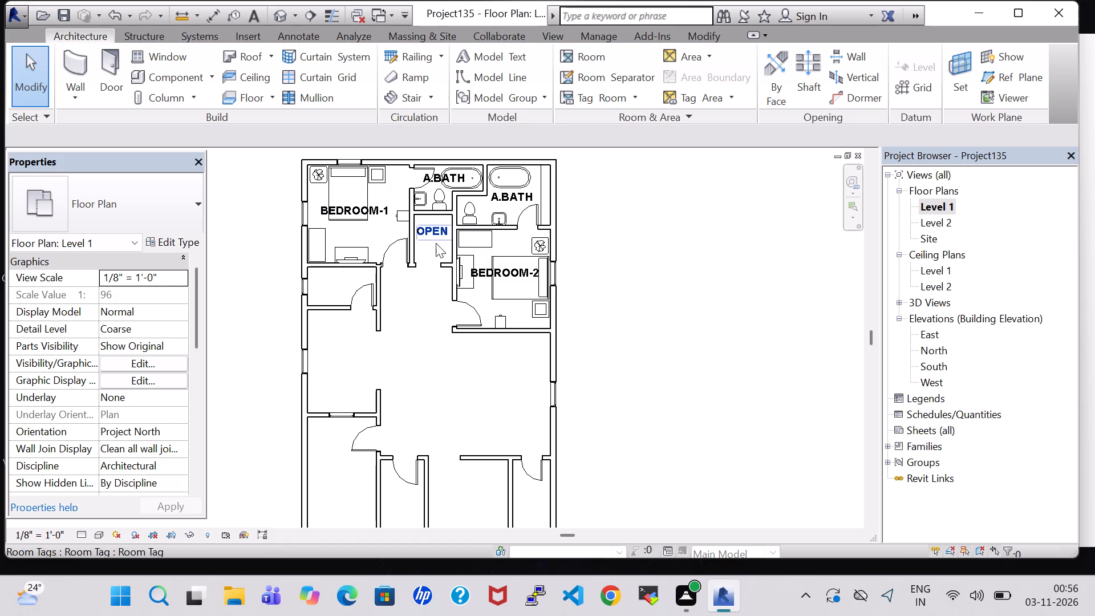
{"action": "double_click", "coordinate": [424, 233]}
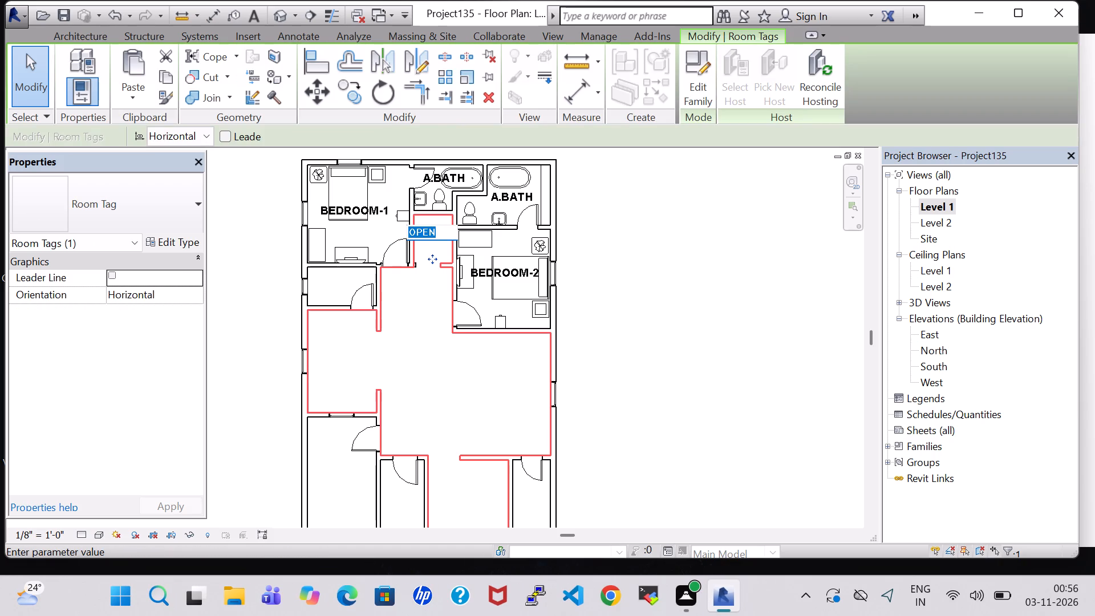
{"action": "key", "text": "Return"}
{"action": "key", "text": "Down"}
{"action": "key", "text": "Down"}
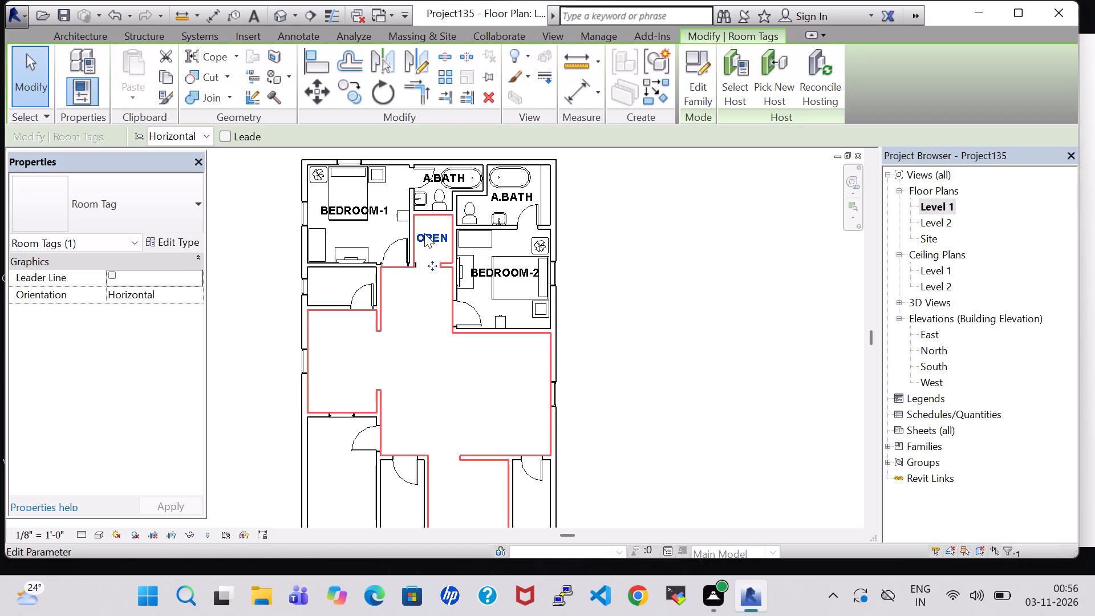
{"action": "left_click", "coordinate": [653, 254]}
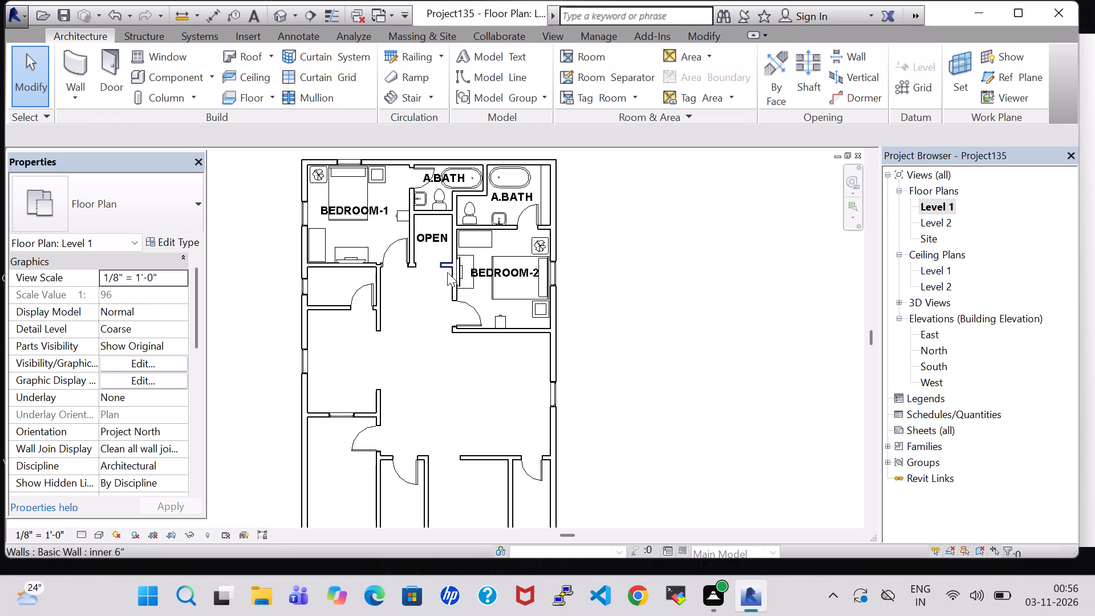
{"action": "left_click", "coordinate": [610, 279]}
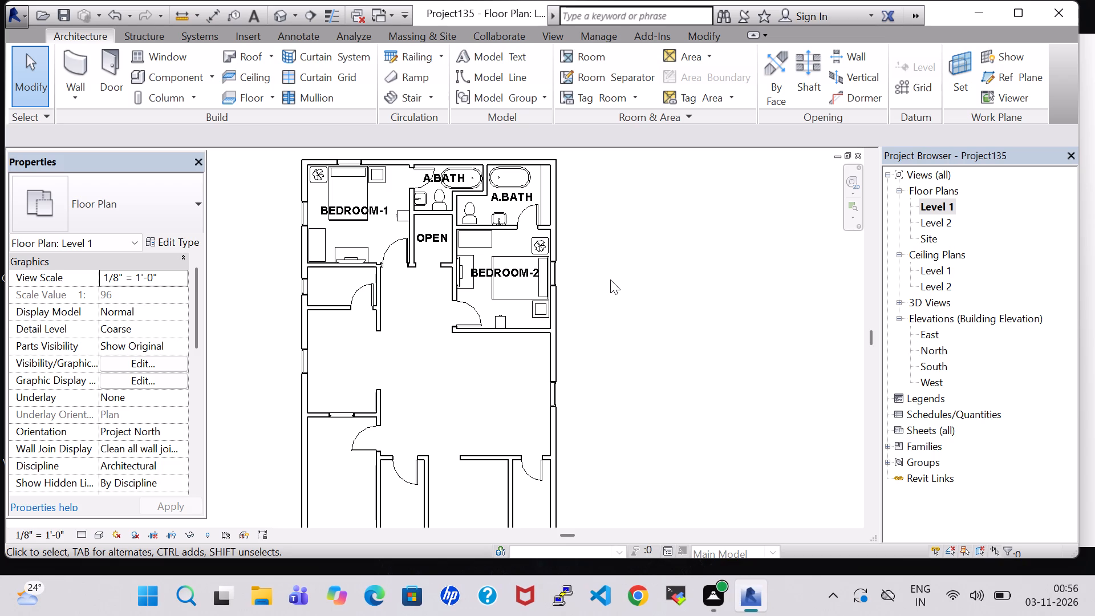
Load the Shelving component family from the Storage folder of the furniture library.
{"action": "scroll", "coordinate": [356, 286], "scroll_direction": "up", "scroll_amount": 2}
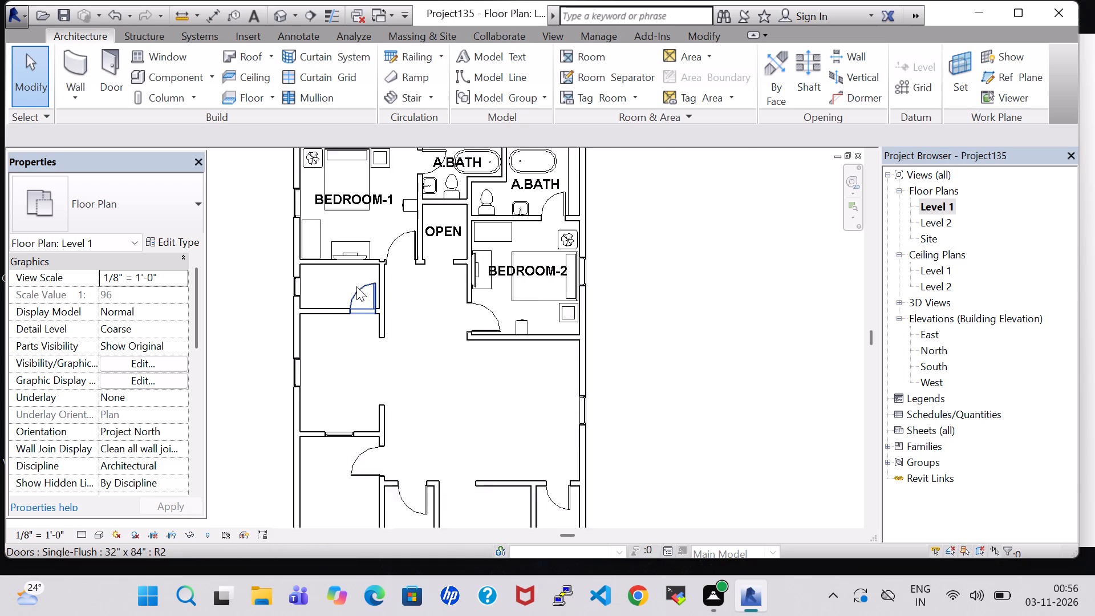
{"action": "scroll", "coordinate": [356, 286], "scroll_direction": "up", "scroll_amount": 4}
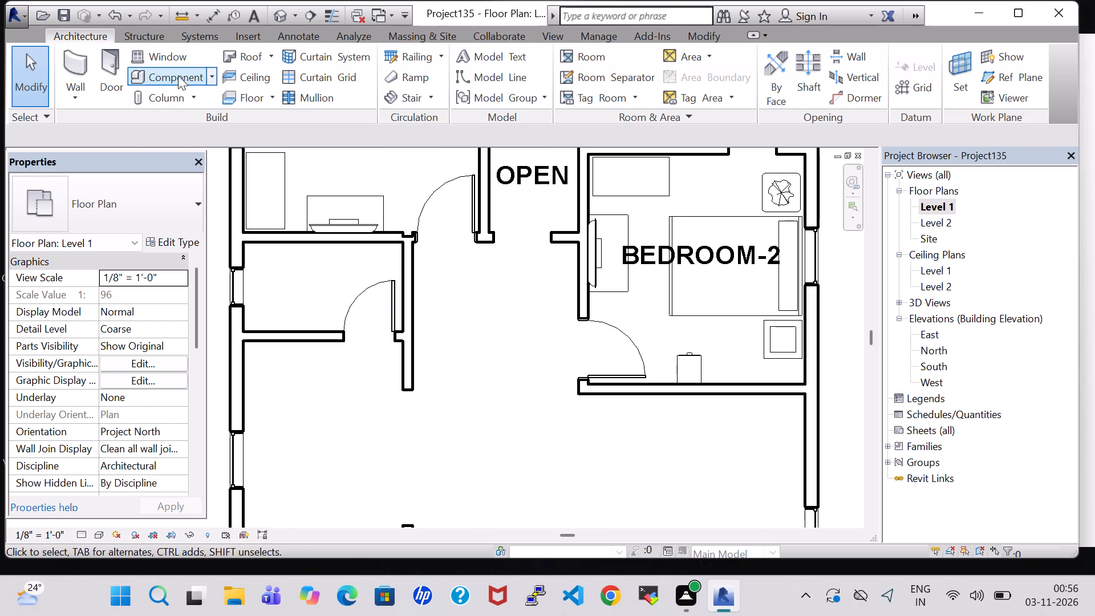
{"action": "double_click", "coordinate": [178, 75]}
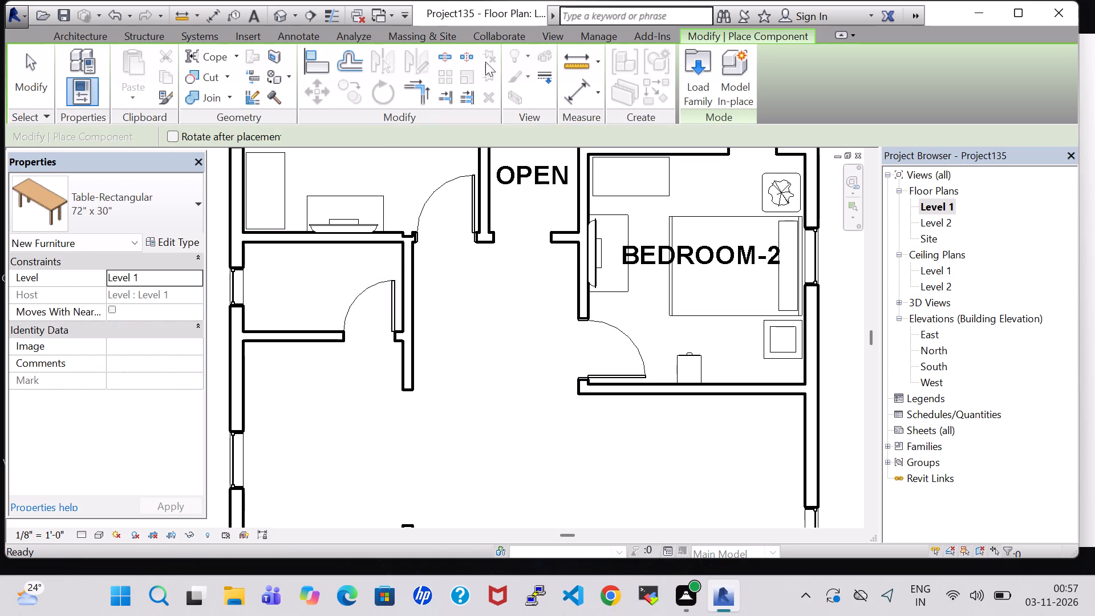
{"action": "left_click", "coordinate": [86, 37]}
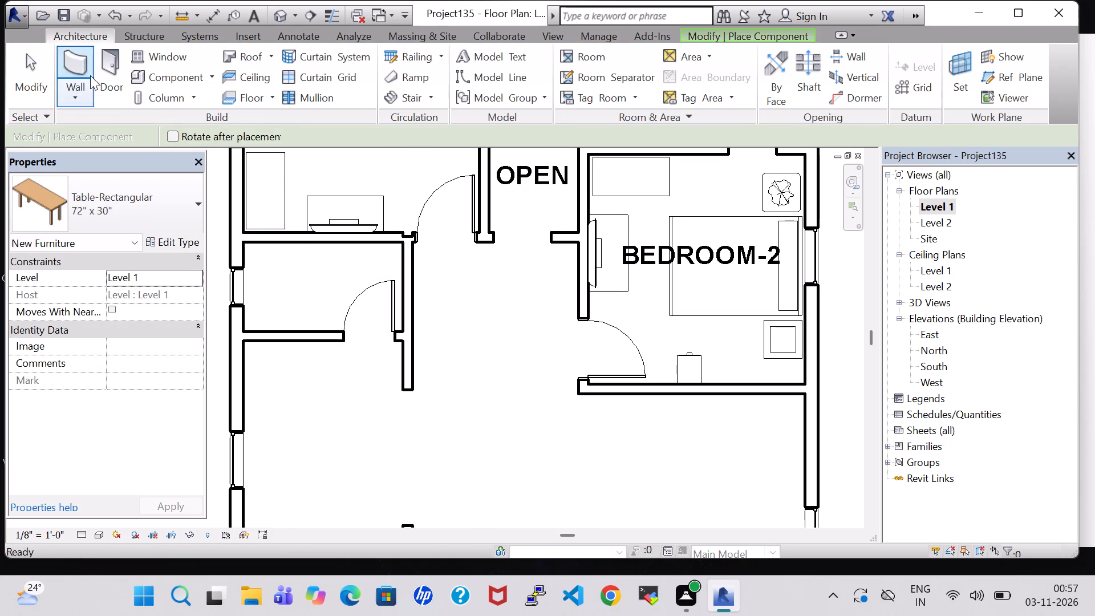
{"action": "double_click", "coordinate": [160, 83]}
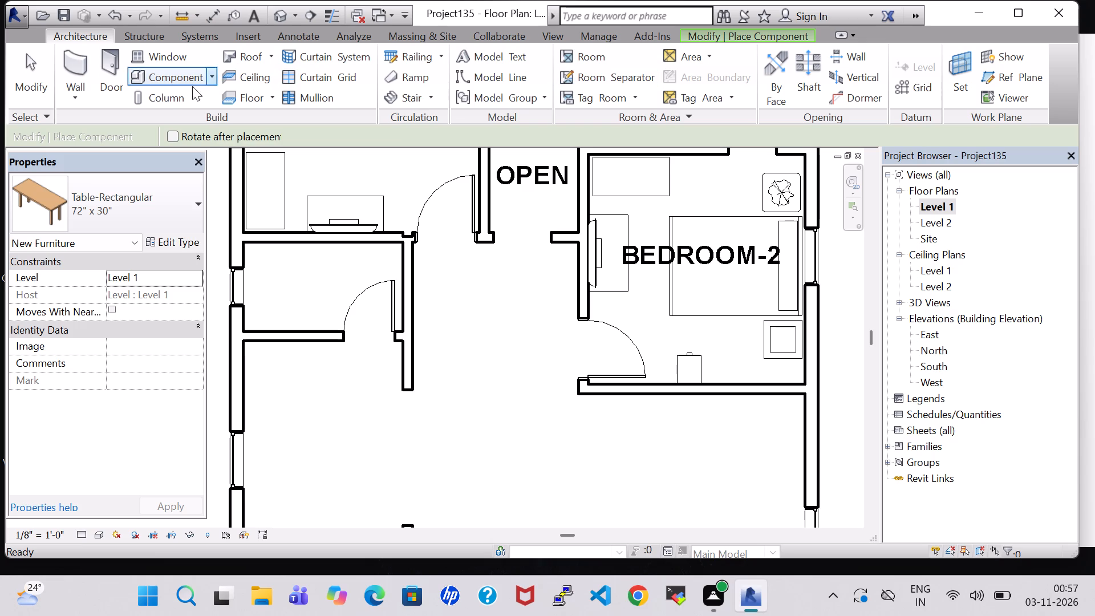
{"action": "key", "text": "Escape"}
{"action": "left_click", "coordinate": [175, 83]}
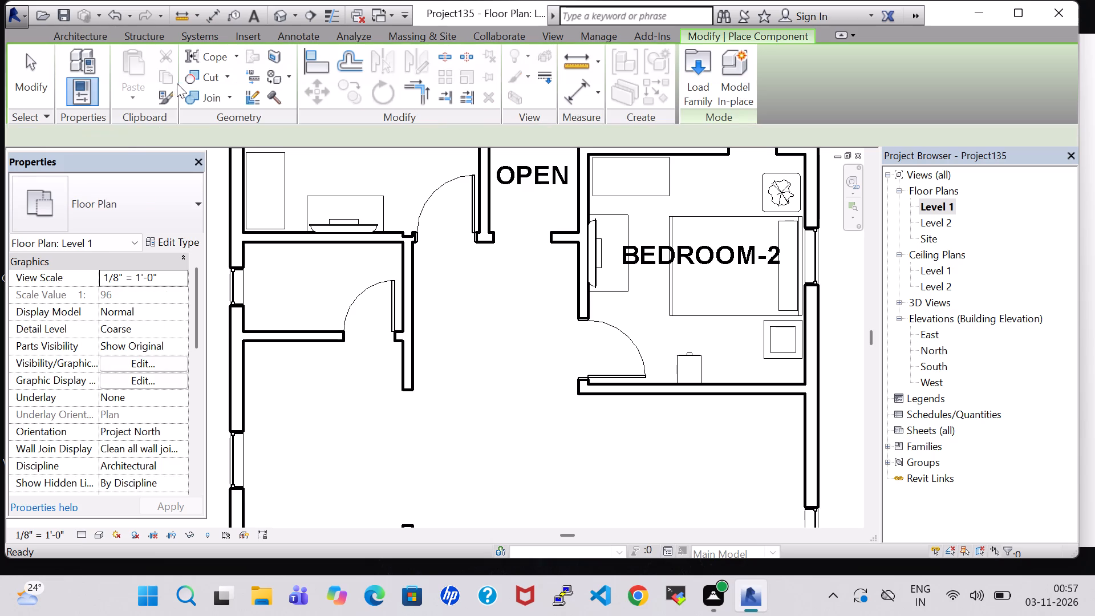
{"action": "left_click", "coordinate": [697, 84]}
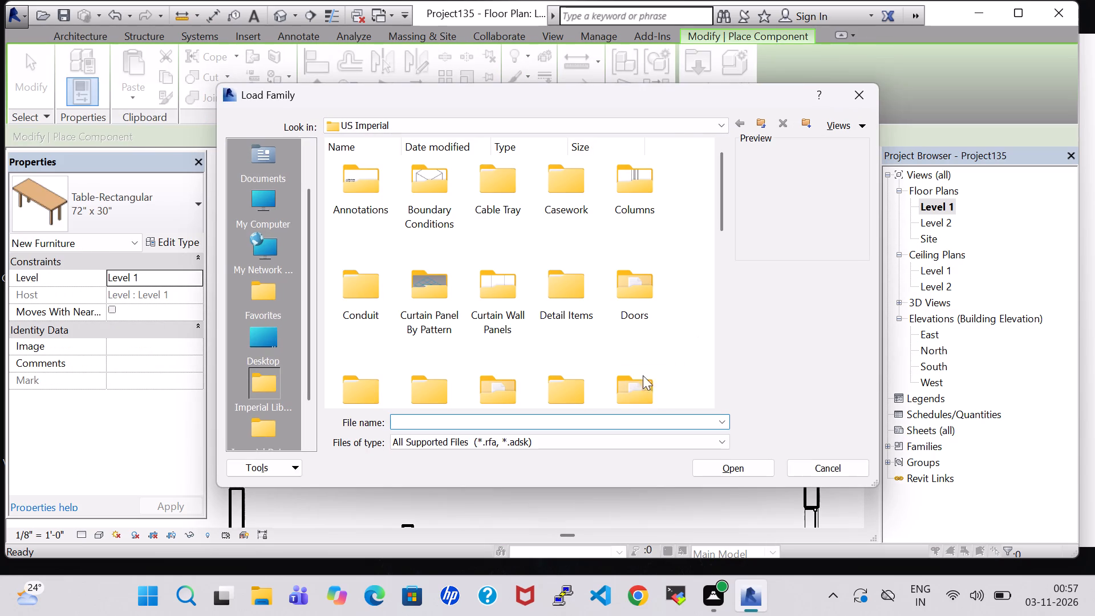
{"action": "double_click", "coordinate": [614, 390]}
{"action": "double_click", "coordinate": [496, 181]}
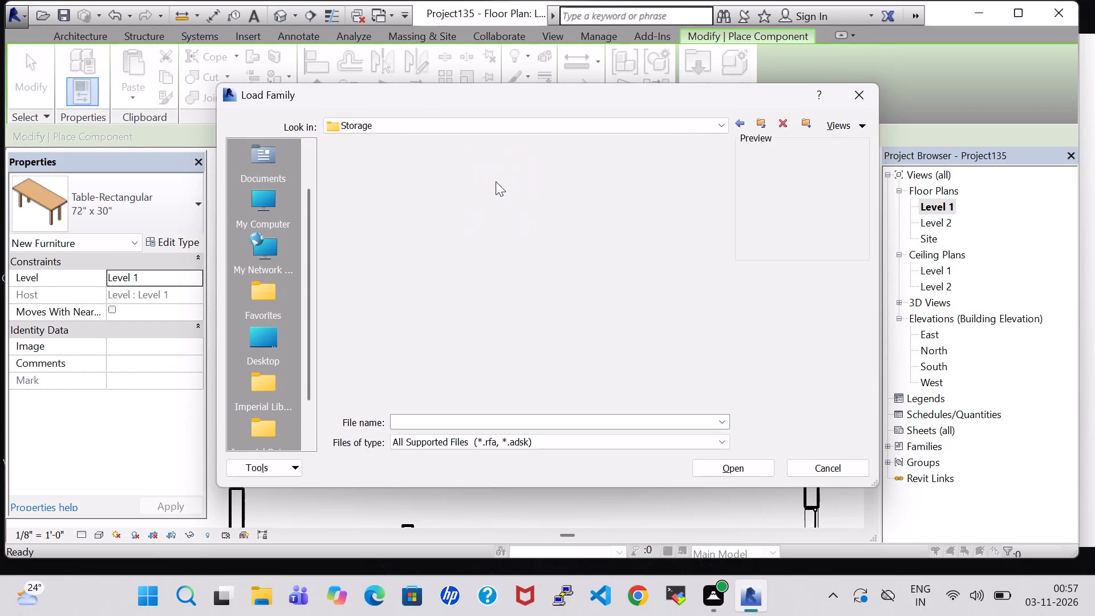
{"action": "left_click", "coordinate": [633, 303]}
{"action": "left_click", "coordinate": [718, 472]}
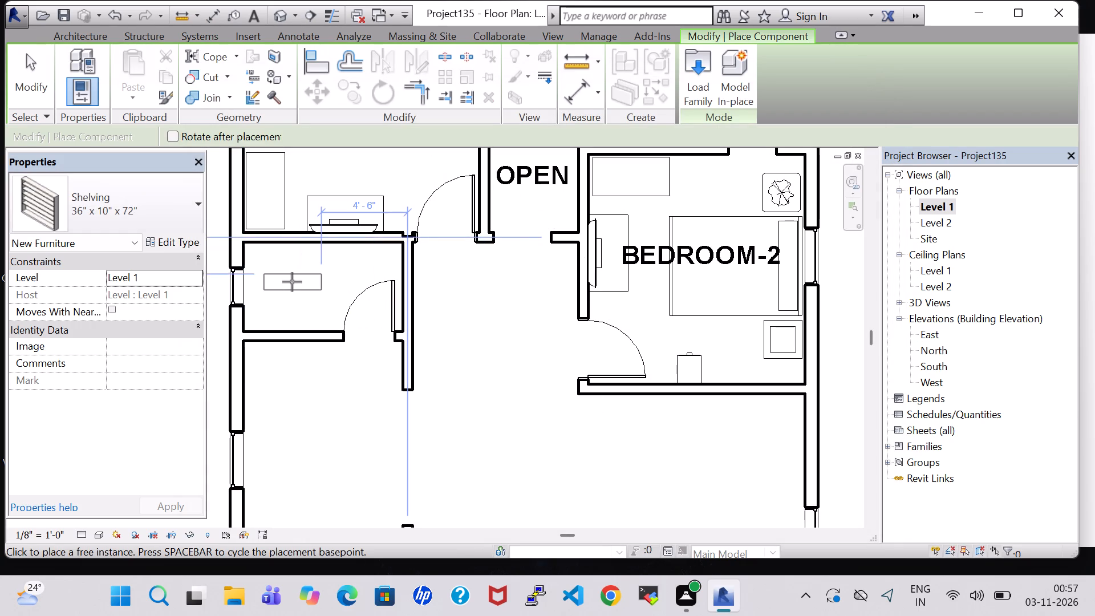
Place a 36" x 10" x 72" shelving unit lengthwise near the north wall of the small room south of BEDROOM-1, nudged slightly north.
{"action": "key", "text": "space"}
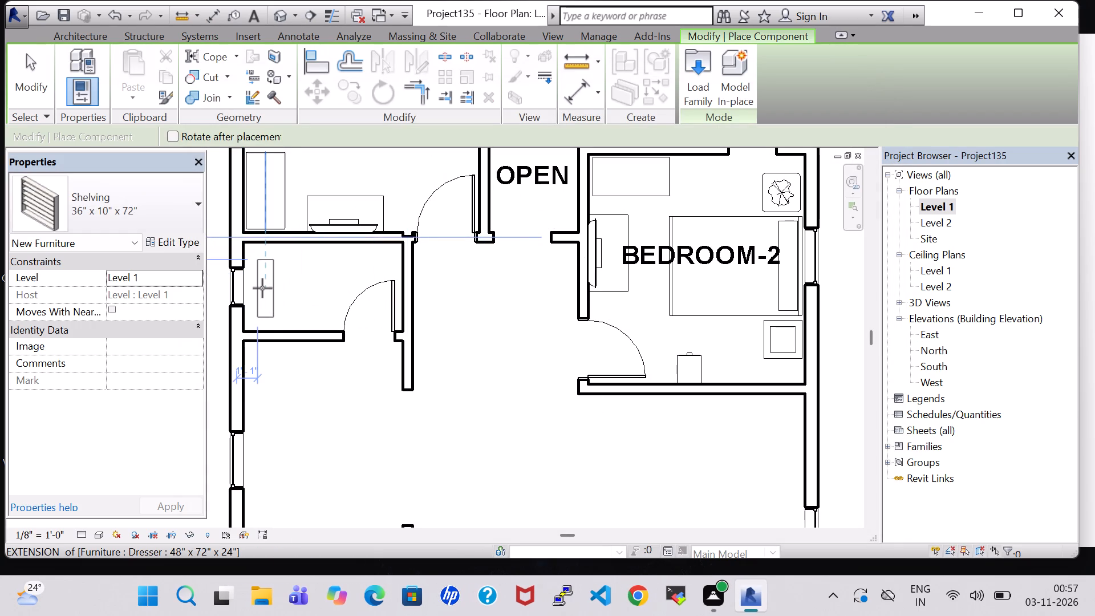
{"action": "key", "text": "space"}
{"action": "key", "text": "space"}
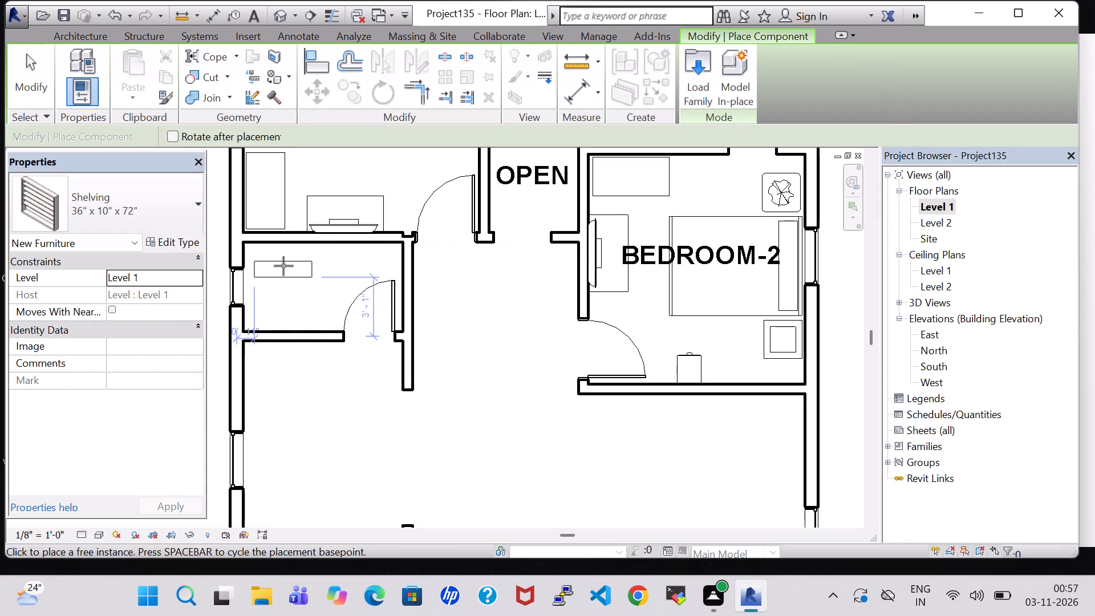
{"action": "left_click", "coordinate": [297, 258]}
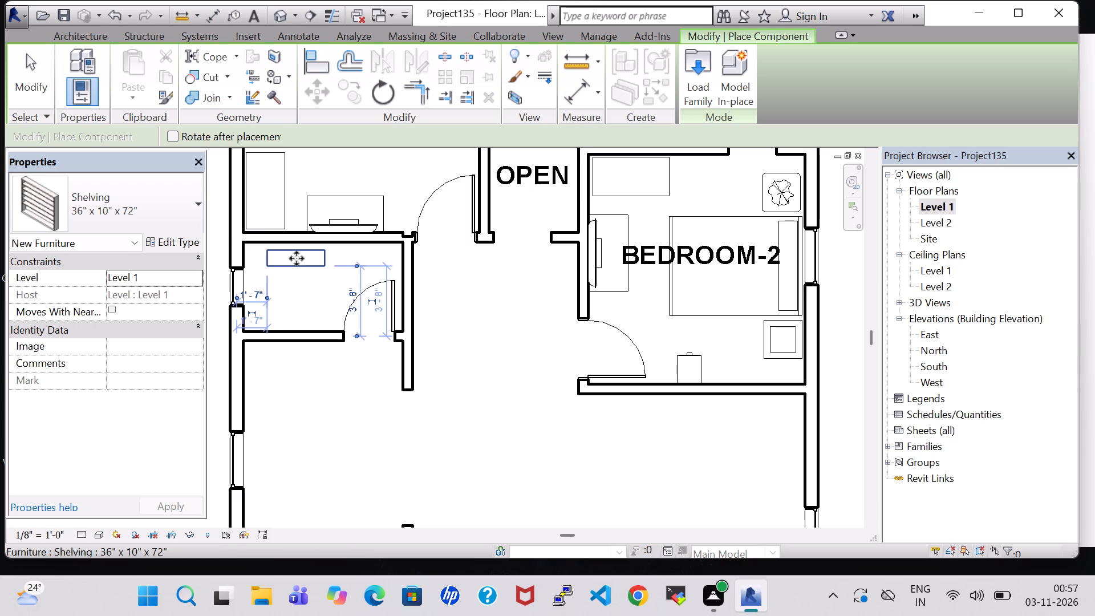
{"action": "key", "text": "Escape"}
{"action": "key", "text": "Escape"}
{"action": "left_click", "coordinate": [297, 258]}
{"action": "key", "text": "Up"}
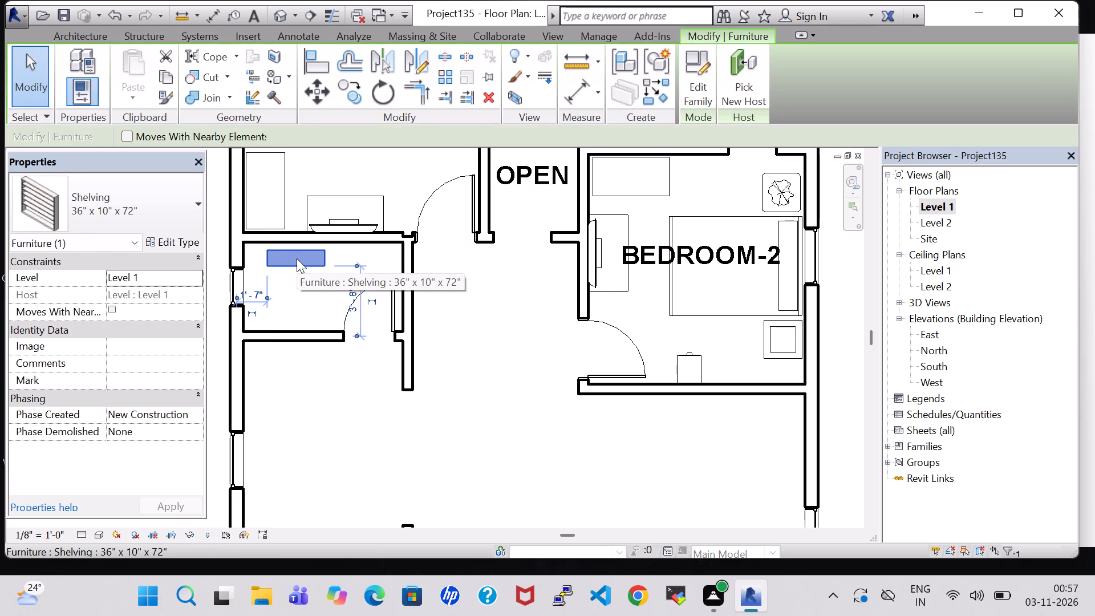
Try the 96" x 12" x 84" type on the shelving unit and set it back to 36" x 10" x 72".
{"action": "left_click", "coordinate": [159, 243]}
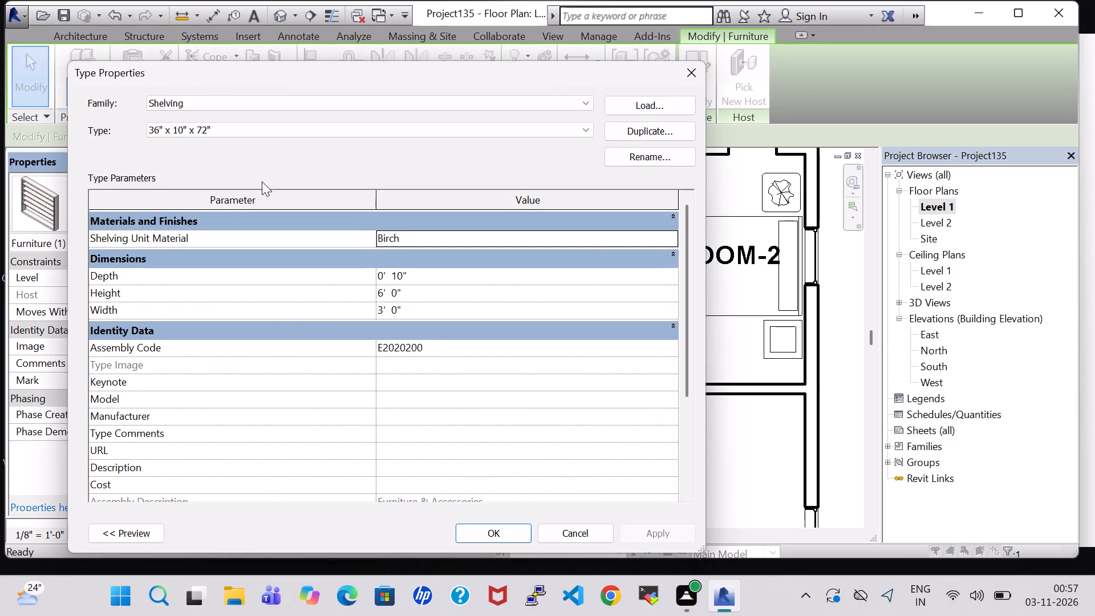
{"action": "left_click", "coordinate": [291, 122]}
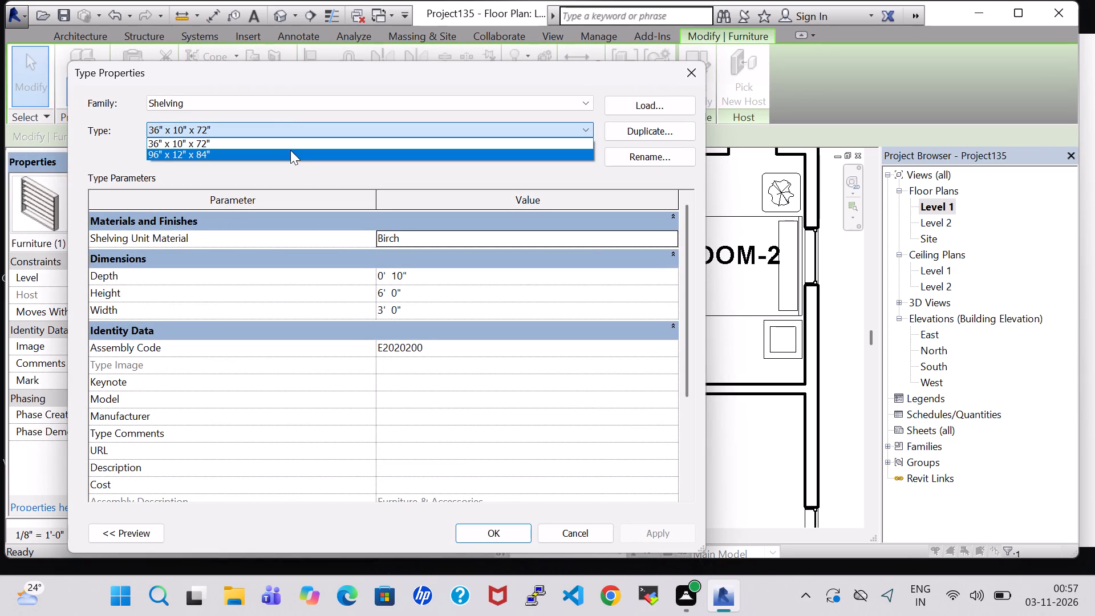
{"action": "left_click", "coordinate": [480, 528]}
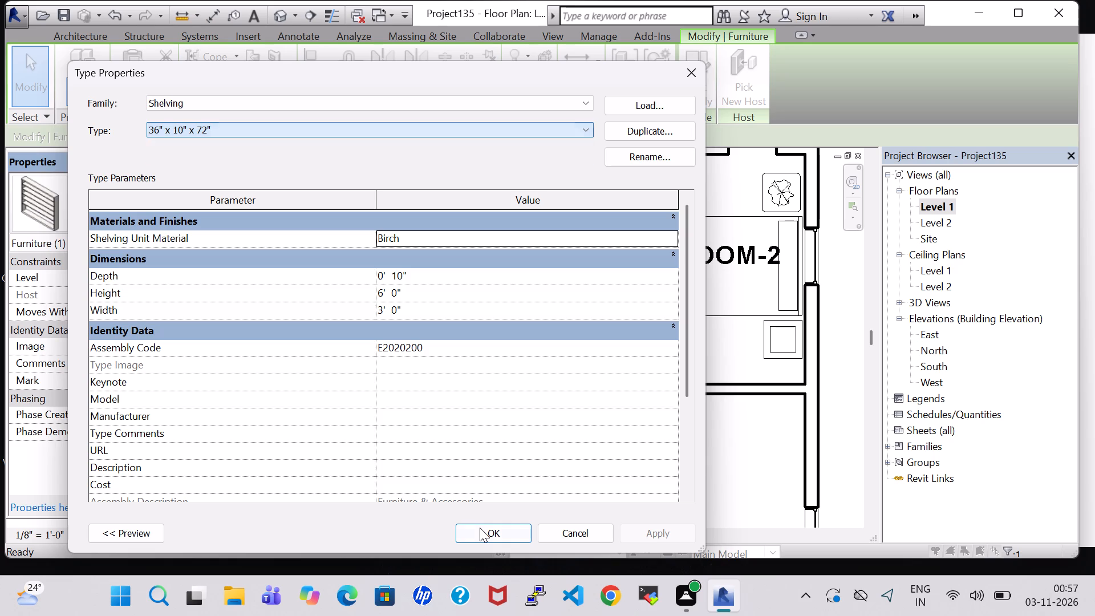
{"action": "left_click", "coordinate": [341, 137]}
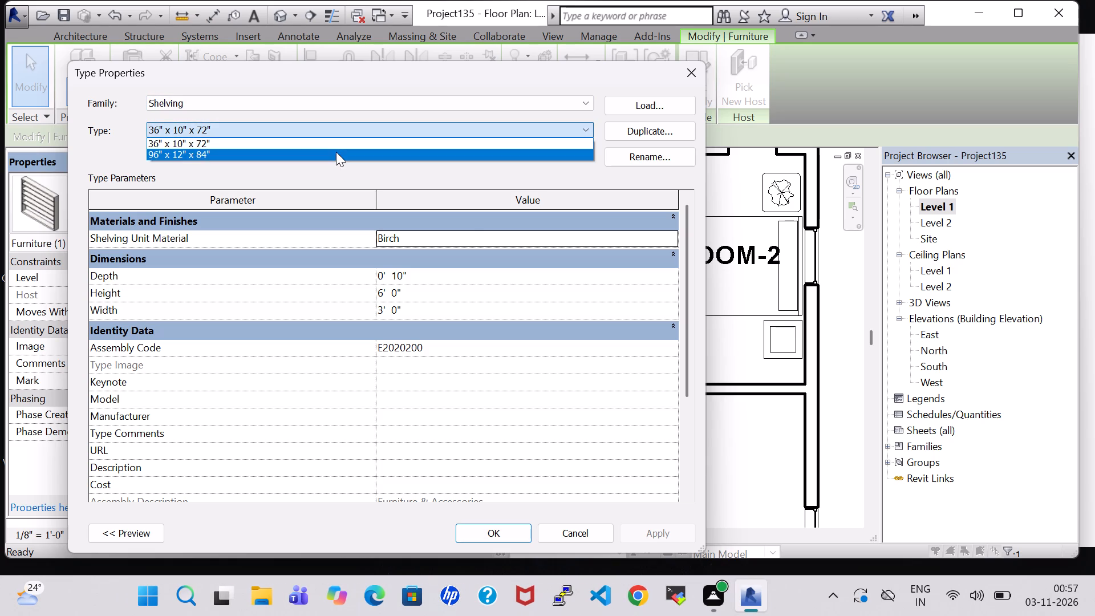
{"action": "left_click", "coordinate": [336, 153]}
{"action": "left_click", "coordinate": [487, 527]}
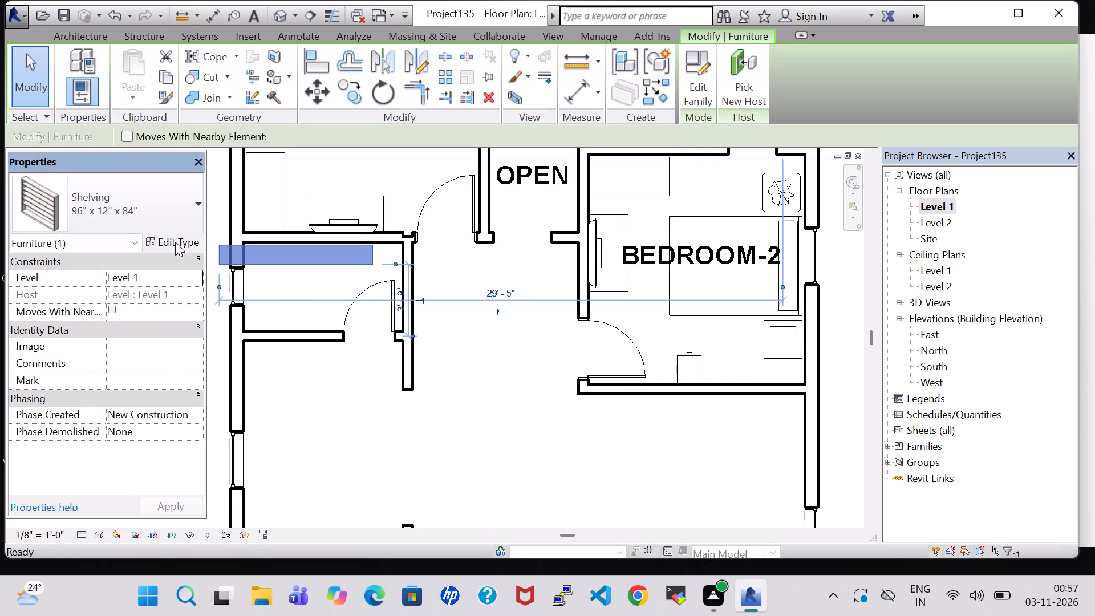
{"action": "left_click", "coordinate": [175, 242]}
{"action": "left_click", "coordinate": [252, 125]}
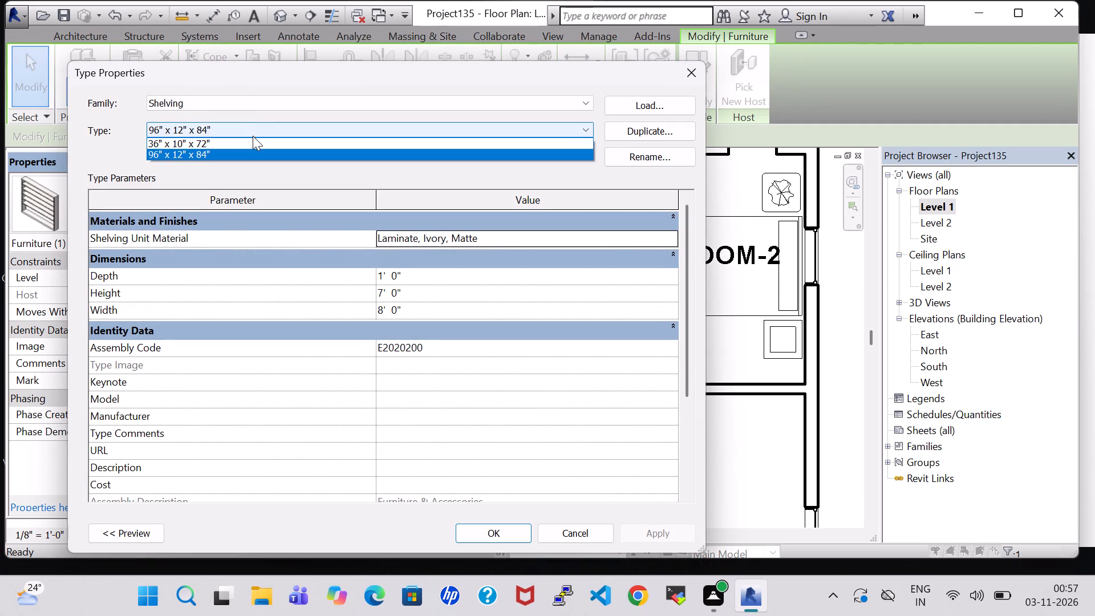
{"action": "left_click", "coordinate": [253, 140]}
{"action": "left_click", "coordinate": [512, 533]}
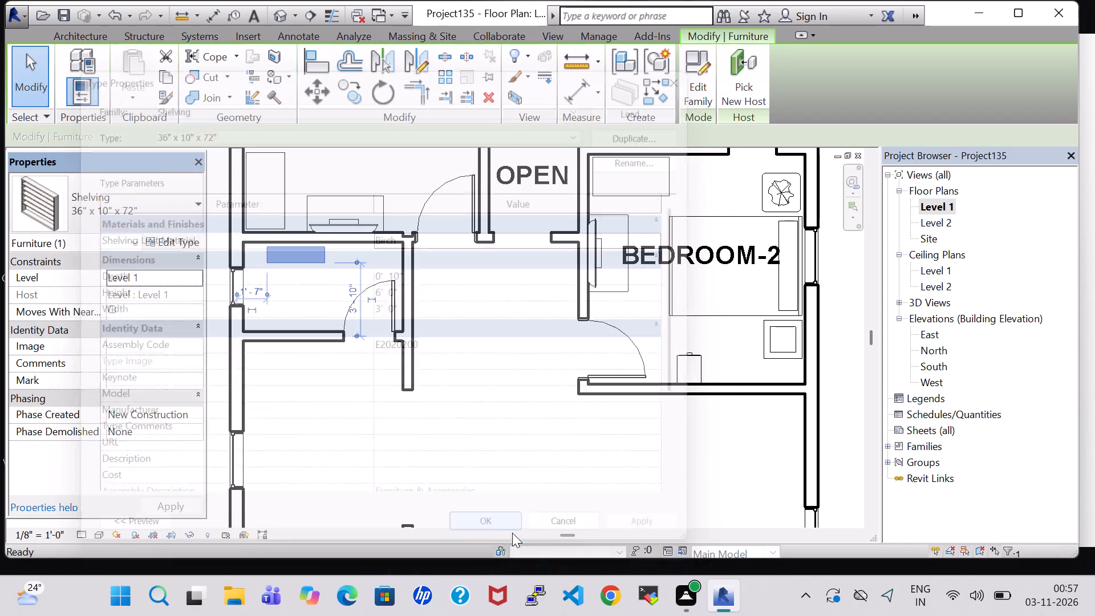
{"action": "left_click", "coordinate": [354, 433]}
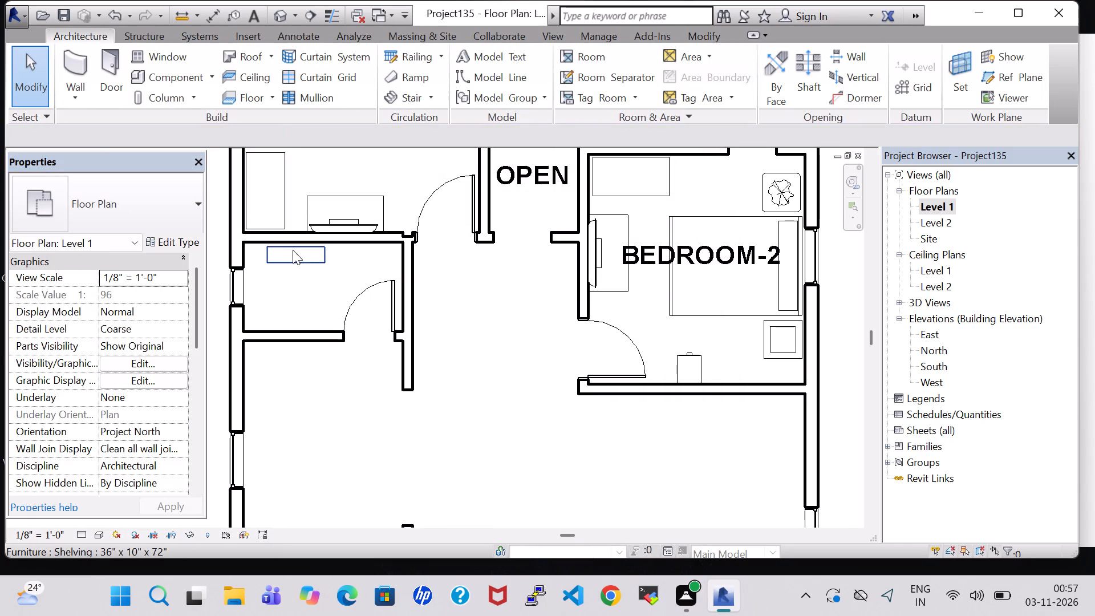
Create a similar 36" x 10" x 72" shelving unit near the south wall of the same small room, west of the door.
{"action": "right_click", "coordinate": [294, 254]}
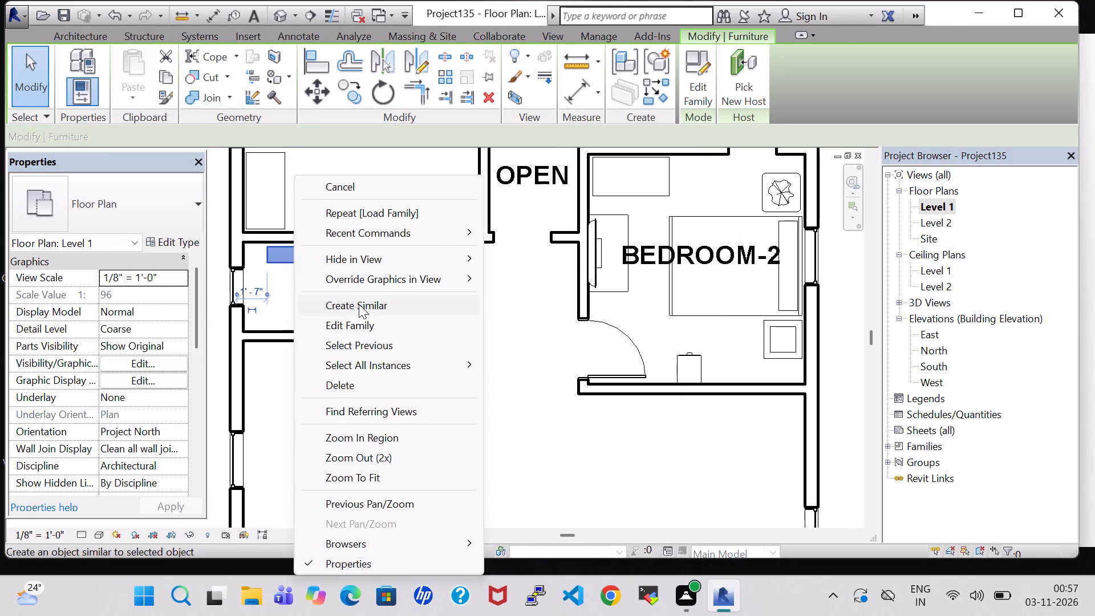
{"action": "left_click", "coordinate": [359, 304]}
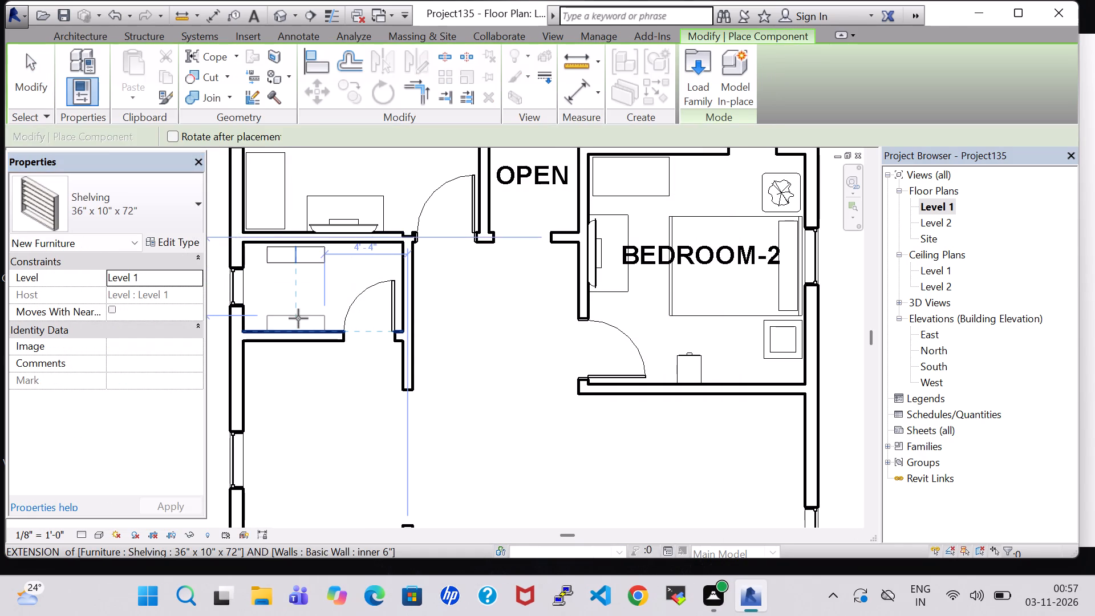
{"action": "scroll", "coordinate": [298, 318], "scroll_direction": "up", "scroll_amount": 2}
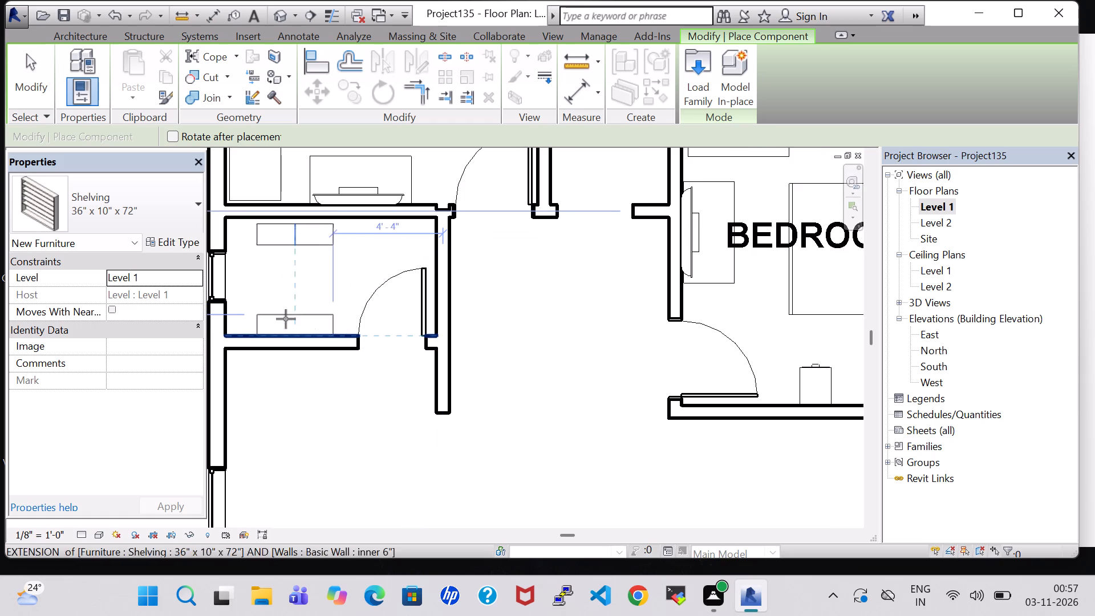
{"action": "left_click", "coordinate": [286, 318]}
{"action": "key", "text": "Escape"}
{"action": "key", "text": "Escape"}
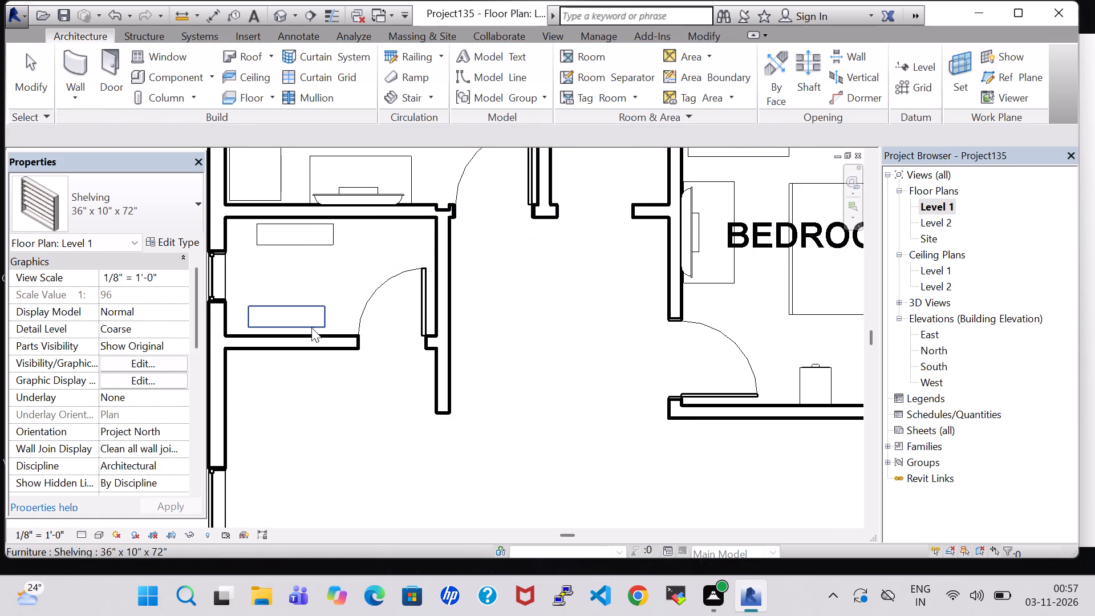
{"action": "key", "text": "space"}
{"action": "key", "text": "space"}
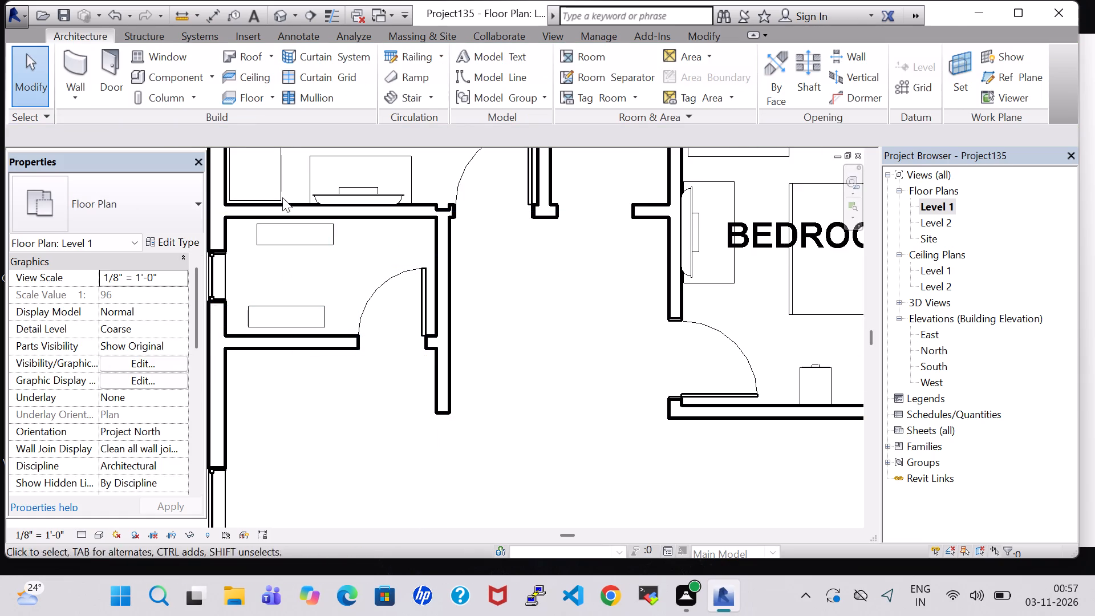
In the 3D view, rotate the shelving unit near the small room's south wall by 180°.
{"action": "left_click", "coordinate": [272, 12]}
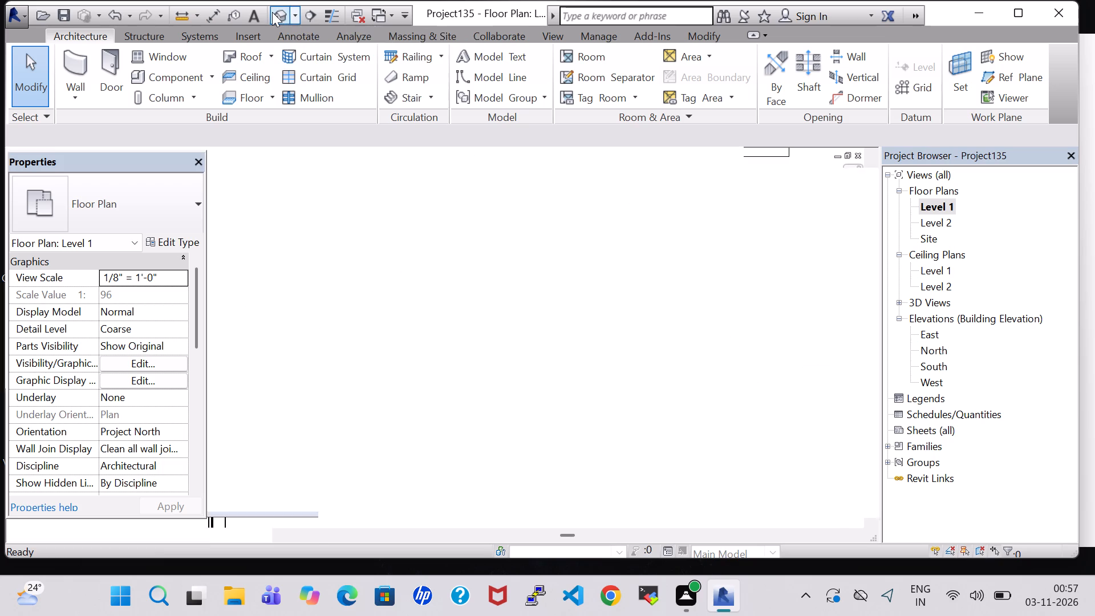
{"action": "scroll", "coordinate": [708, 367], "scroll_direction": "down", "scroll_amount": 5}
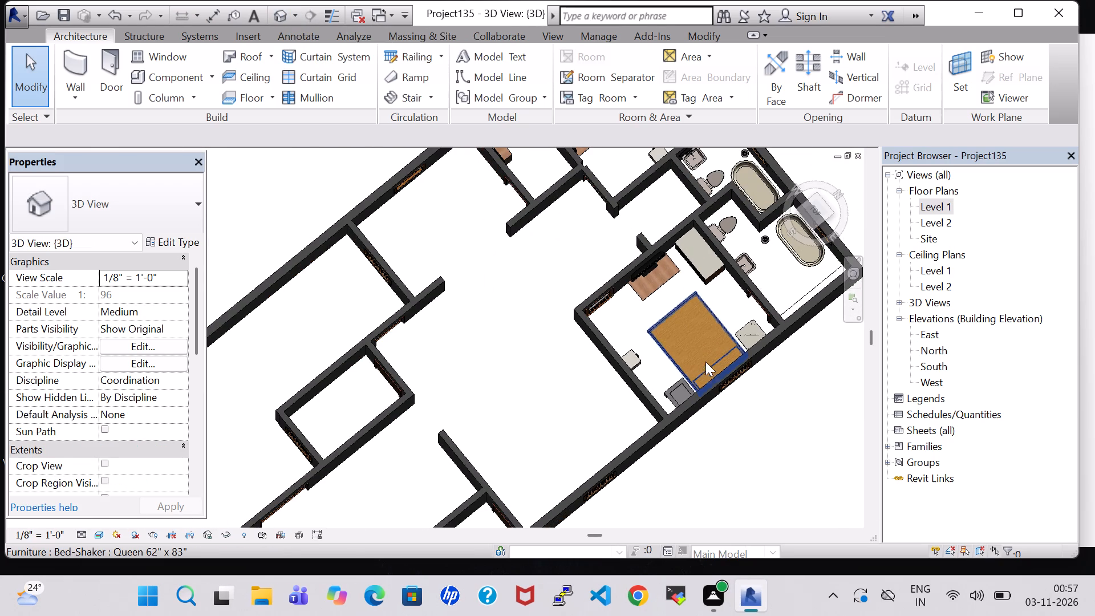
{"action": "middle_click_drag", "start_coordinate": [704, 300], "coordinate": [643, 485]}
{"action": "scroll", "coordinate": [415, 334], "scroll_direction": "up", "scroll_amount": 2}
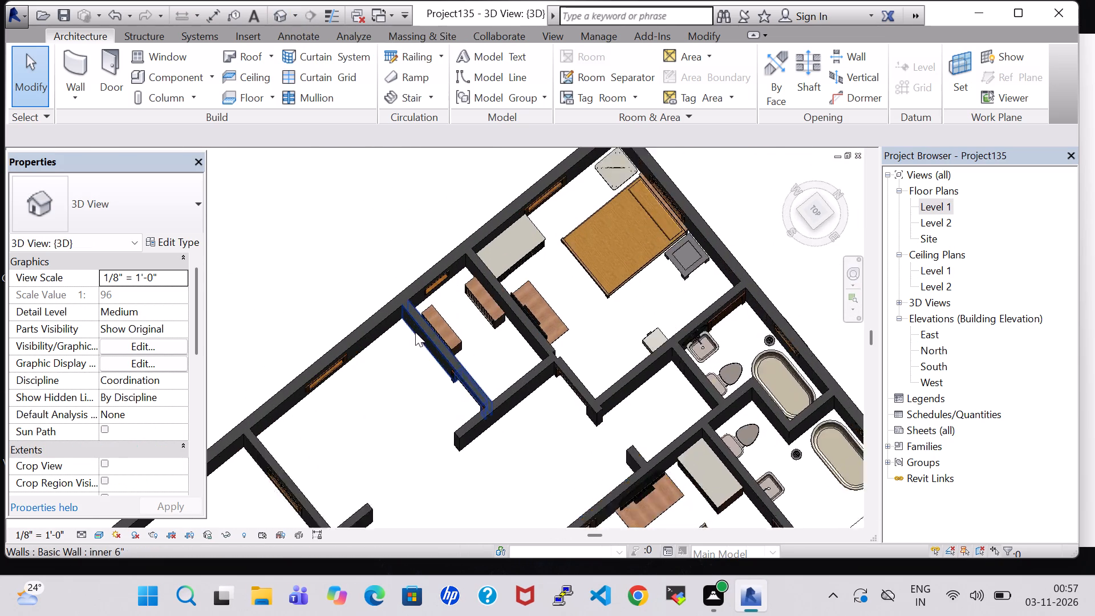
{"action": "scroll", "coordinate": [415, 332], "scroll_direction": "up", "scroll_amount": 4}
{"action": "middle_click_drag", "start_coordinate": [525, 337], "coordinate": [508, 340]}
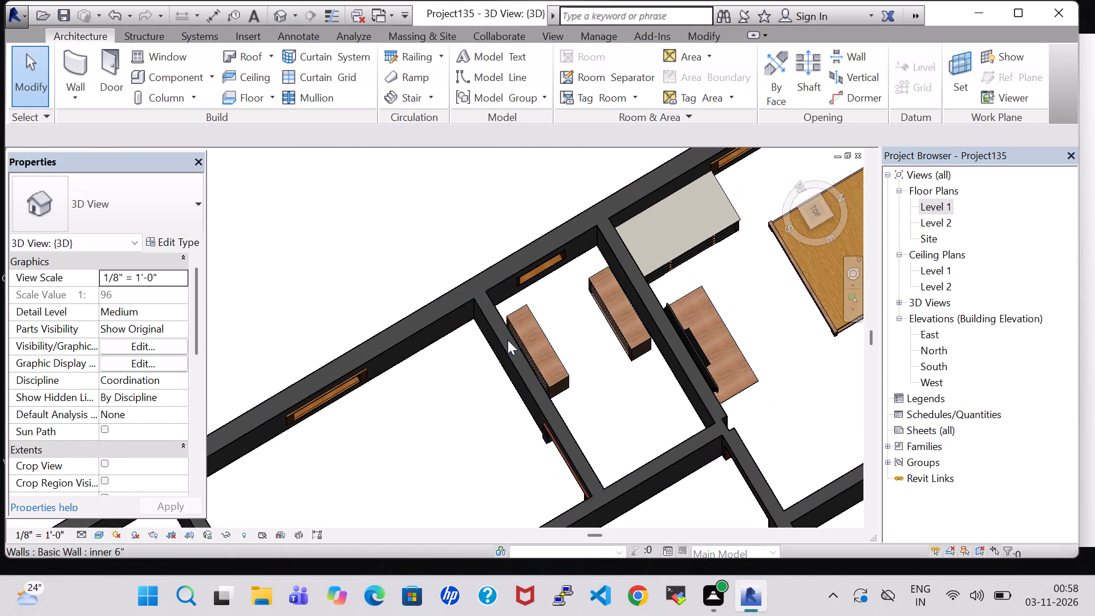
{"action": "left_click", "coordinate": [539, 341]}
{"action": "left_click", "coordinate": [550, 343]}
{"action": "key", "text": "space"}
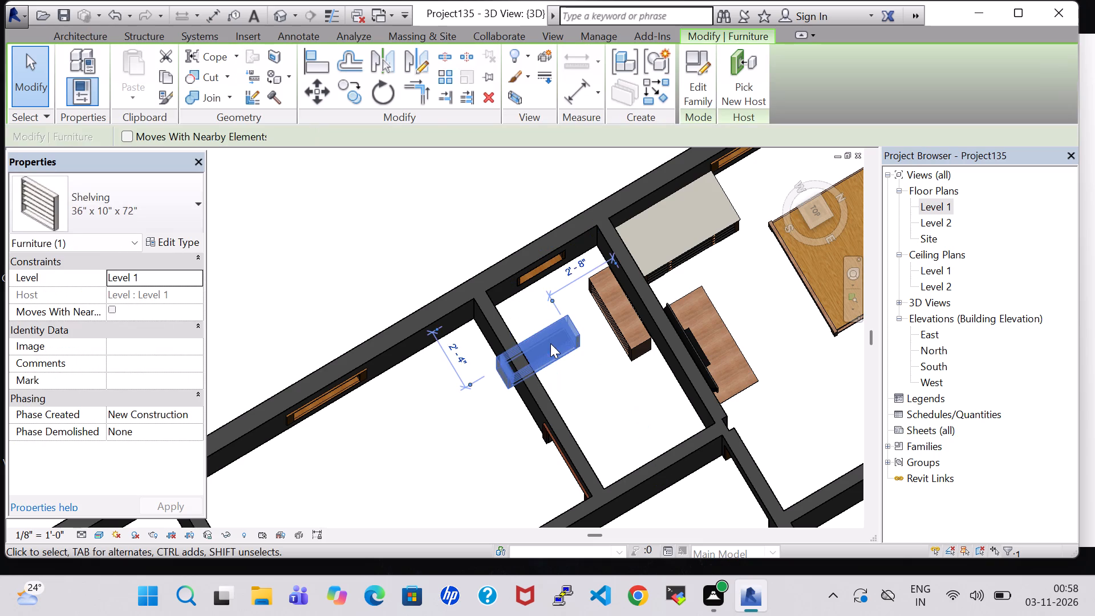
{"action": "key", "text": "space"}
{"action": "left_click", "coordinate": [604, 358]}
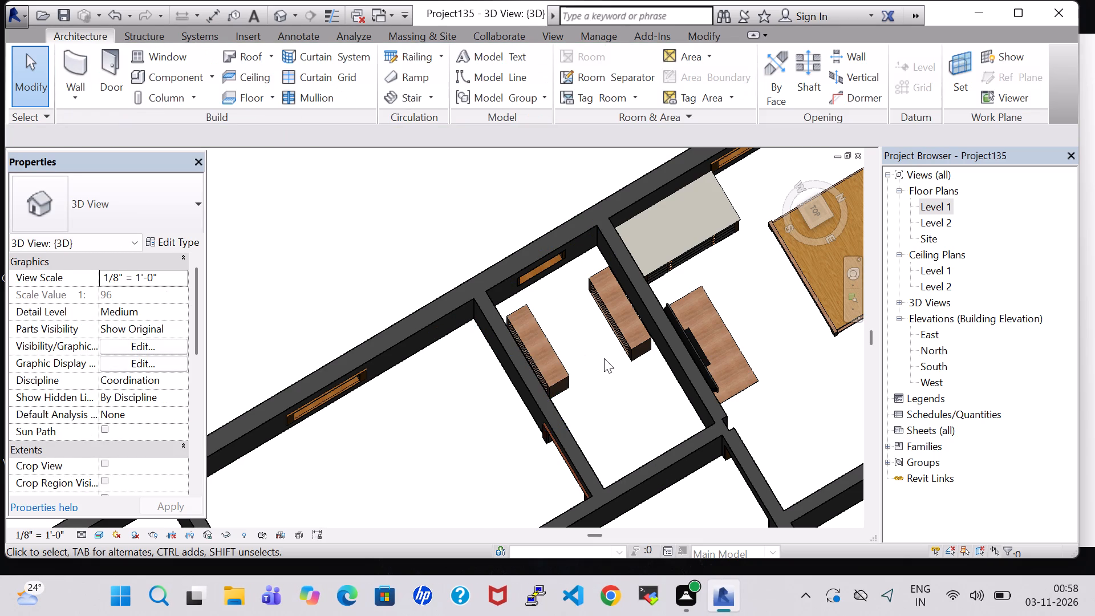
Nudge the southern shelving unit three increments closer to the small room's south wall.
{"action": "middle_click_drag", "start_coordinate": [604, 358], "coordinate": [516, 379]}
{"action": "middle_click_drag", "start_coordinate": [596, 497], "coordinate": [327, 287]}
{"action": "middle_click", "coordinate": [326, 287]}
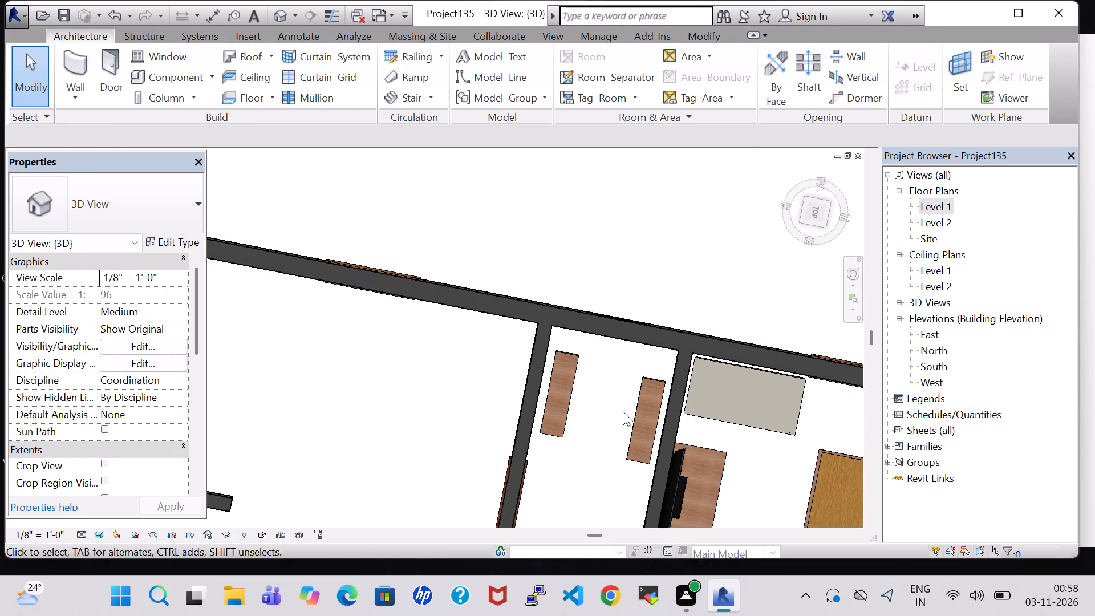
{"action": "middle_click_drag", "start_coordinate": [618, 411], "coordinate": [562, 388], "text": "shift"}
{"action": "middle_click_drag", "start_coordinate": [474, 509], "coordinate": [389, 99]}
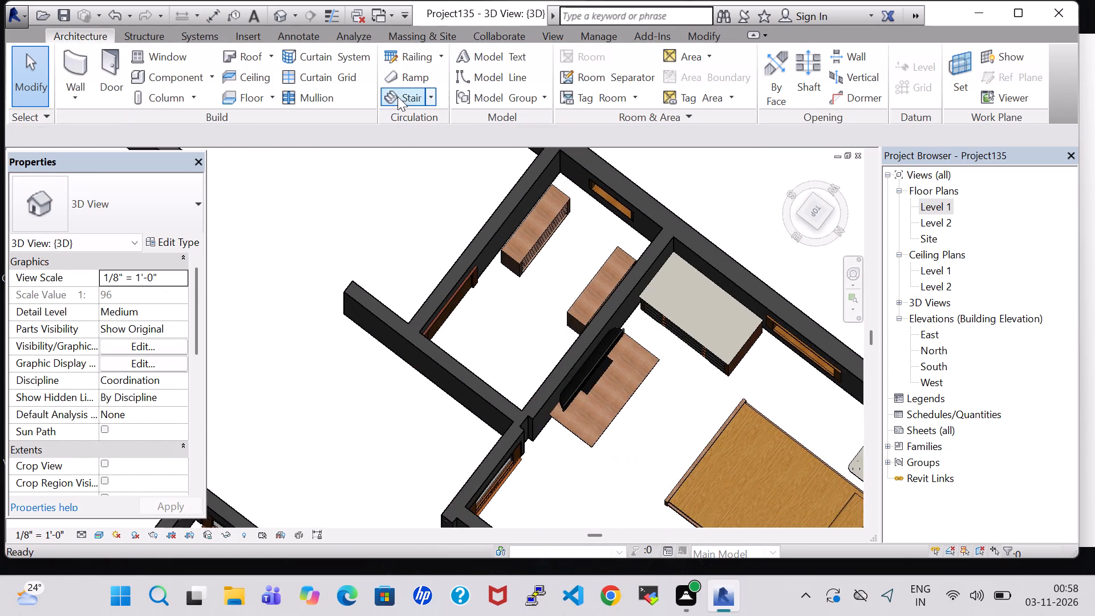
{"action": "scroll", "coordinate": [668, 216], "scroll_direction": "up", "scroll_amount": 6}
{"action": "middle_click_drag", "start_coordinate": [406, 322], "coordinate": [391, 285], "text": "shift"}
{"action": "left_click", "coordinate": [376, 391]}
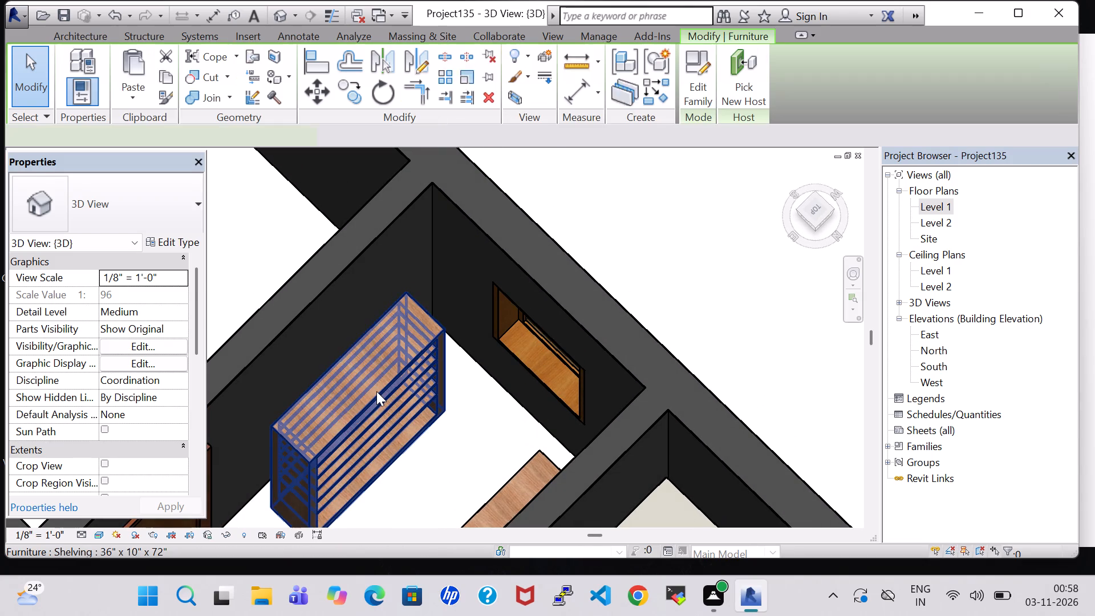
{"action": "key", "text": "Left"}
{"action": "key", "text": "Left"}
{"action": "key", "text": "Left"}
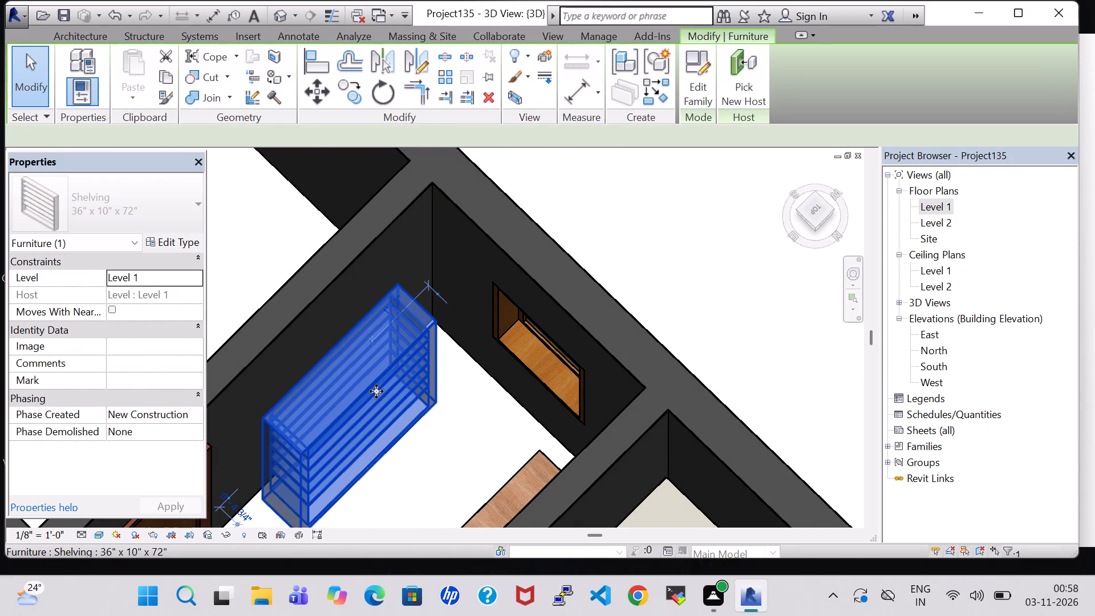
{"action": "left_click", "coordinate": [409, 455]}
Nudge the other shelving unit three increments closer to the small room's north wall.
{"action": "middle_click_drag", "start_coordinate": [409, 455], "coordinate": [451, 470], "text": "shift"}
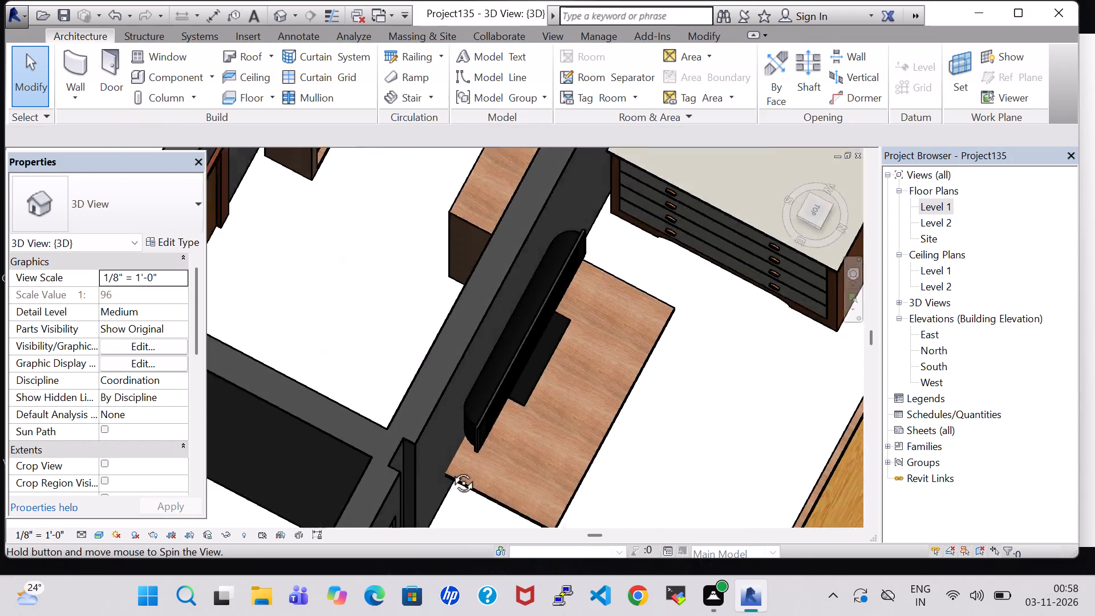
{"action": "middle_click_drag", "start_coordinate": [451, 470], "coordinate": [455, 472], "text": "shift"}
{"action": "middle_click_drag", "start_coordinate": [447, 218], "coordinate": [788, 387]}
{"action": "middle_click_drag", "start_coordinate": [657, 299], "coordinate": [700, 299]}
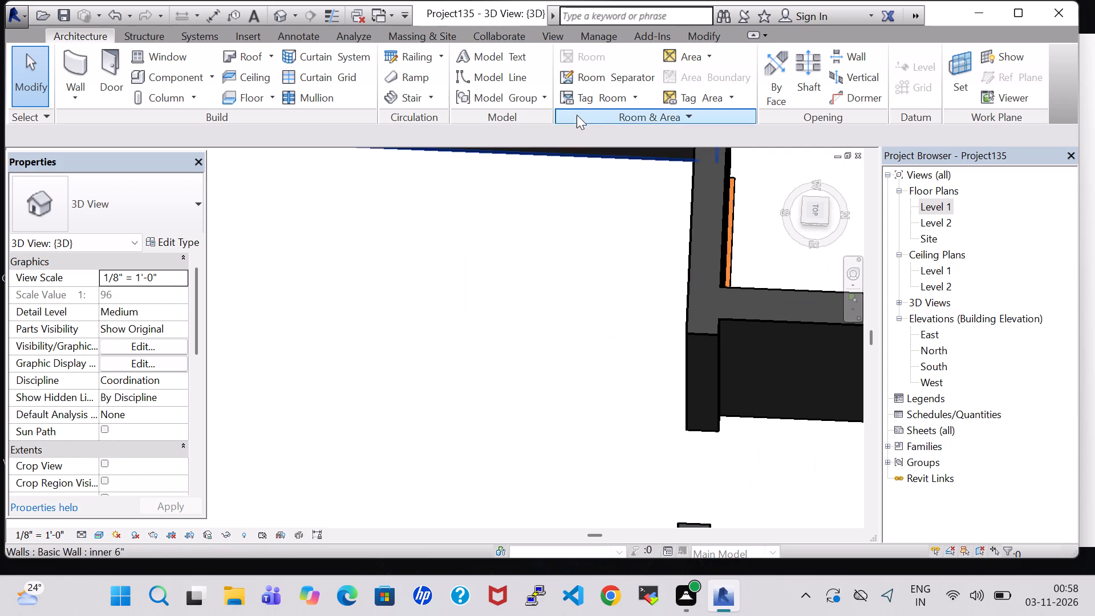
{"action": "middle_click", "coordinate": [575, 113]}
{"action": "middle_click_drag", "start_coordinate": [543, 222], "coordinate": [545, 615]}
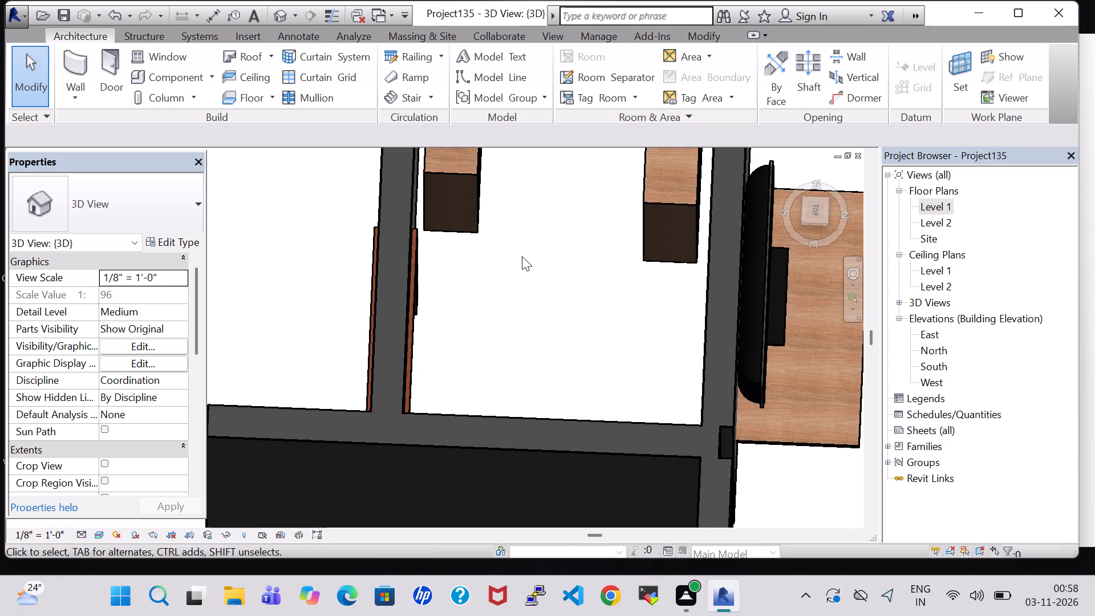
{"action": "middle_click_drag", "start_coordinate": [517, 255], "coordinate": [540, 258]}
{"action": "middle_click_drag", "start_coordinate": [460, 175], "coordinate": [465, 519]}
{"action": "middle_click_drag", "start_coordinate": [416, 418], "coordinate": [465, 418]}
{"action": "middle_click_drag", "start_coordinate": [263, 249], "coordinate": [667, 430]}
{"action": "scroll", "coordinate": [481, 291], "scroll_direction": "up", "scroll_amount": 2}
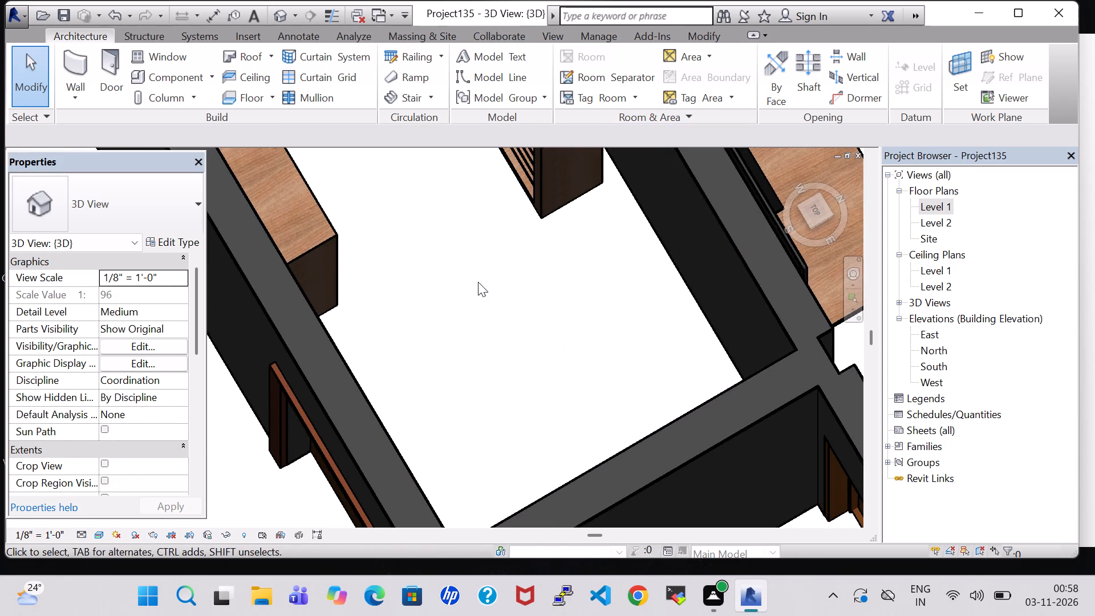
{"action": "middle_click_drag", "start_coordinate": [478, 282], "coordinate": [397, 464]}
{"action": "scroll", "coordinate": [397, 464], "scroll_direction": "up", "scroll_amount": 1}
{"action": "left_click", "coordinate": [493, 291]}
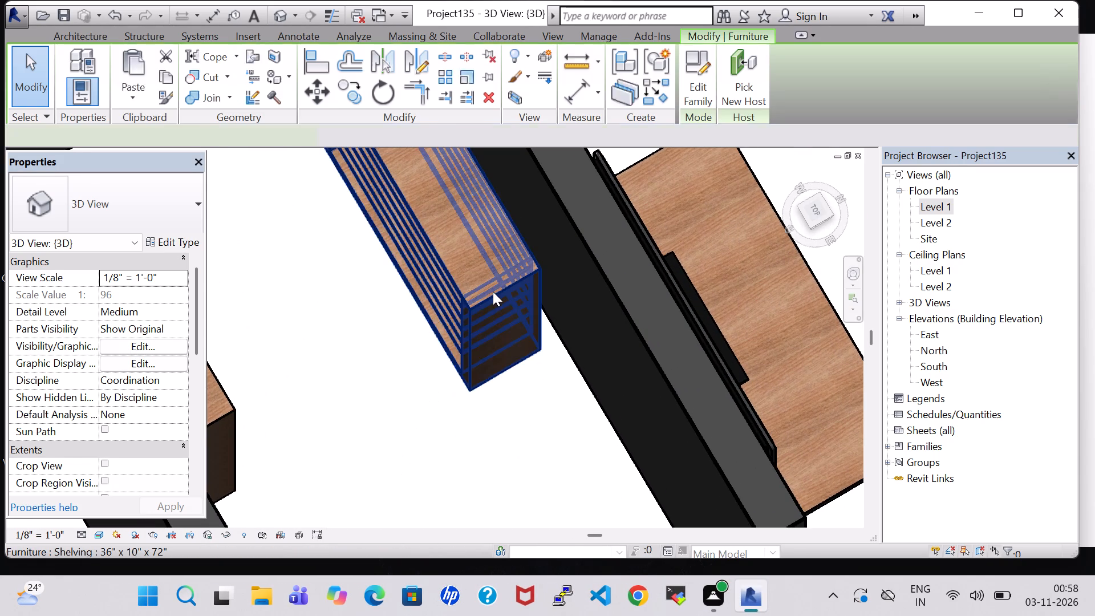
{"action": "key", "text": "Right"}
{"action": "key", "text": "Right"}
{"action": "key", "text": "Right"}
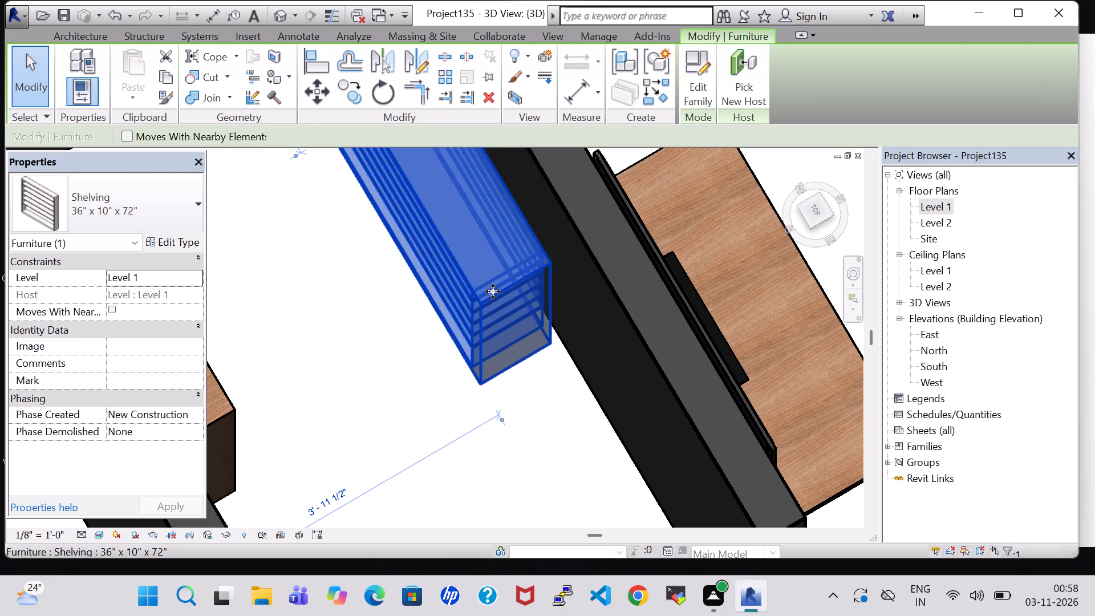
{"action": "left_click", "coordinate": [360, 313]}
{"action": "scroll", "coordinate": [360, 313], "scroll_direction": "down", "scroll_amount": 7}
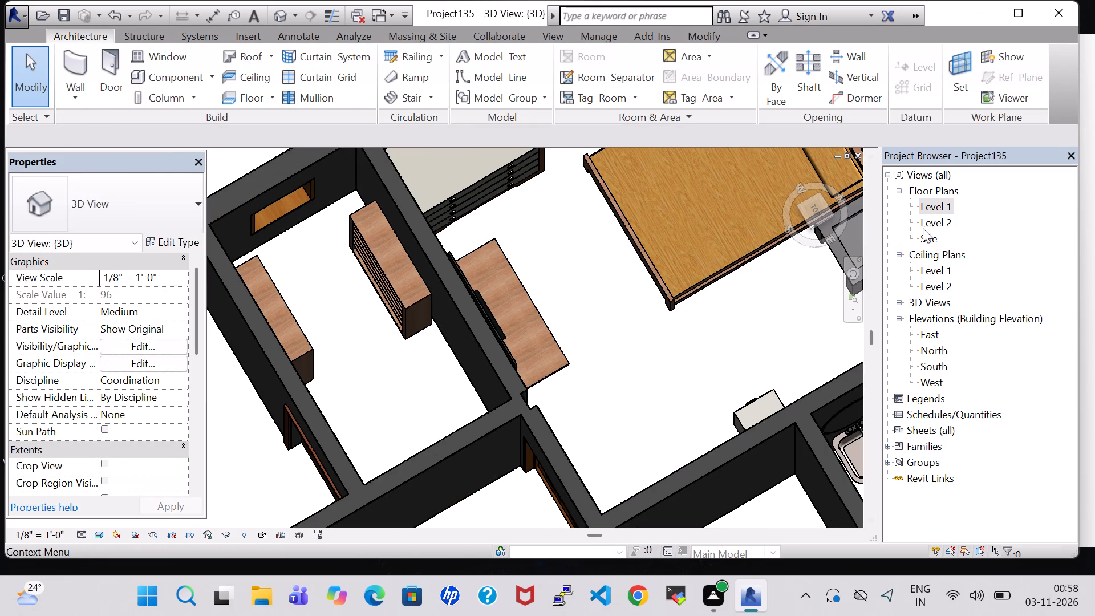
In the Level 1 floor plan, nudge the northern shelving unit three increments west.
{"action": "double_click", "coordinate": [931, 204]}
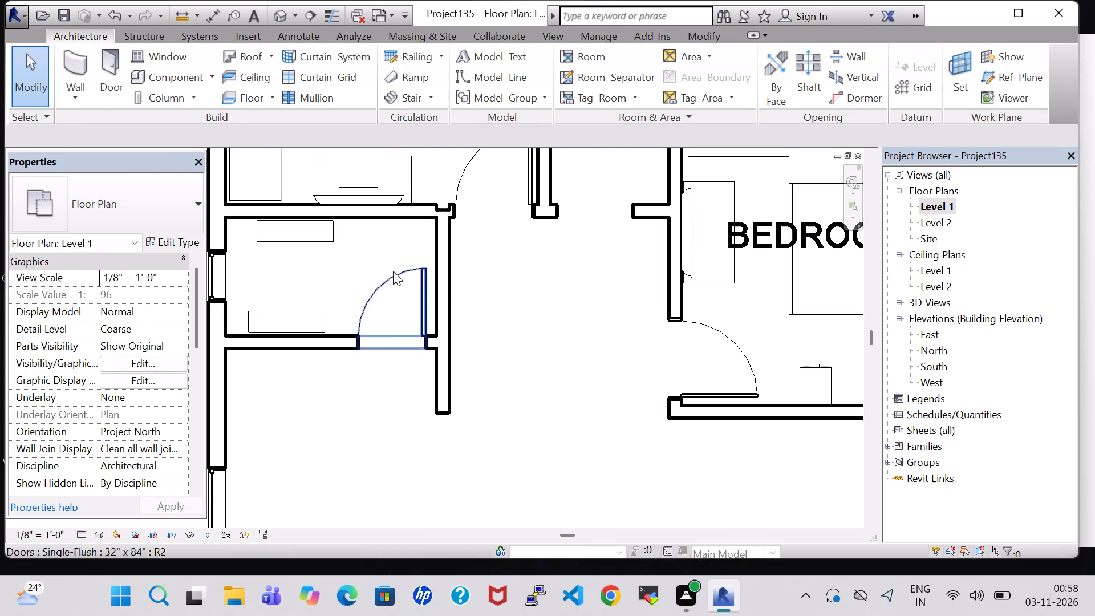
{"action": "left_click", "coordinate": [277, 238]}
{"action": "key", "text": "Left"}
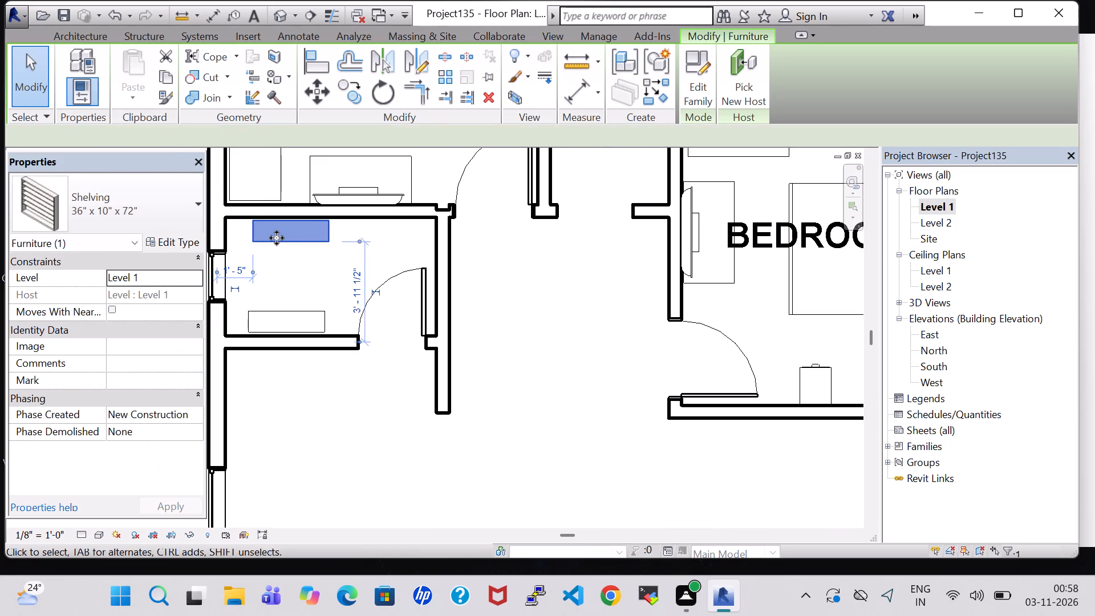
{"action": "key", "text": "Left"}
{"action": "key", "text": "Left"}
{"action": "left_click", "coordinate": [550, 299]}
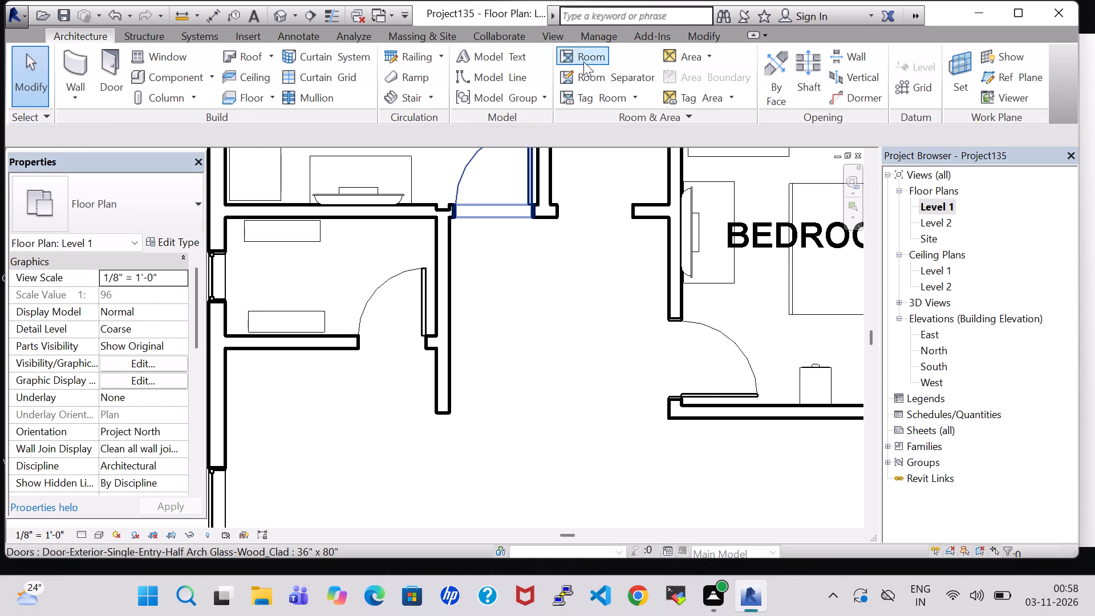
Place a tagged room in the small shelved room south of BEDROOM-1 and name it STORE.
{"action": "left_click", "coordinate": [583, 62]}
{"action": "left_click", "coordinate": [321, 289]}
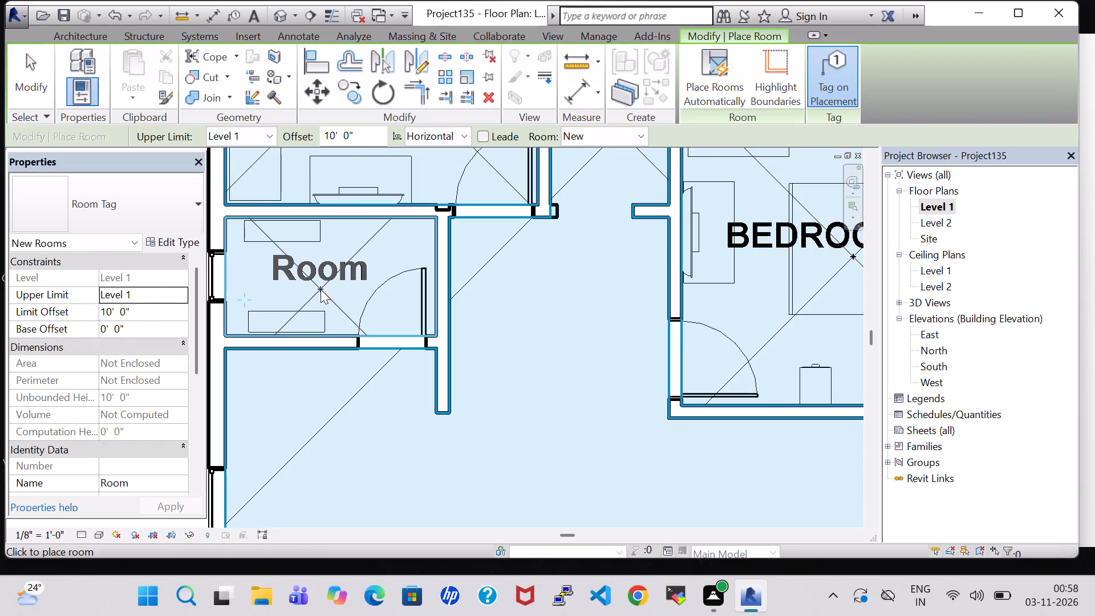
{"action": "key", "text": "Escape"}
{"action": "key", "text": "Escape"}
{"action": "double_click", "coordinate": [318, 266]}
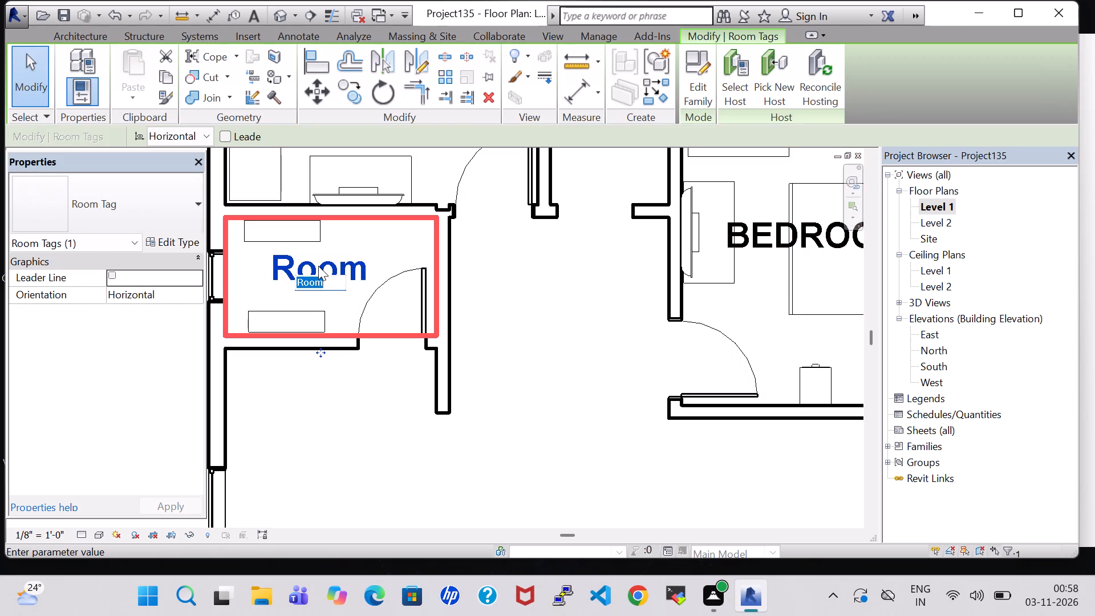
{"action": "key", "text": "BackSpace"}
{"action": "type", "text": "STORE"}
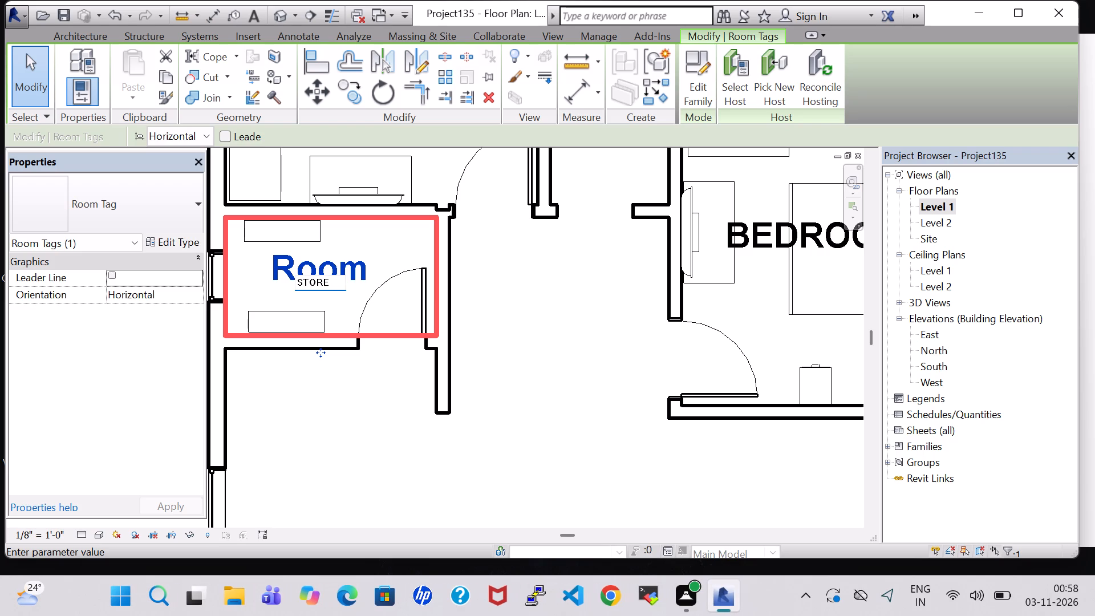
{"action": "key", "text": "Return"}
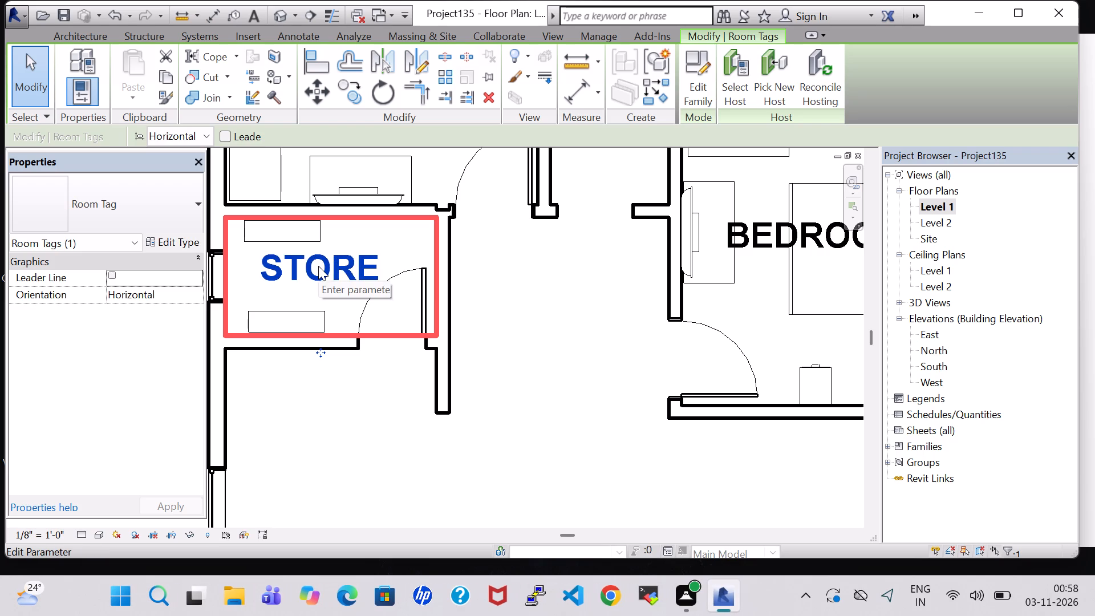
{"action": "scroll", "coordinate": [318, 266], "scroll_direction": "down", "scroll_amount": 6}
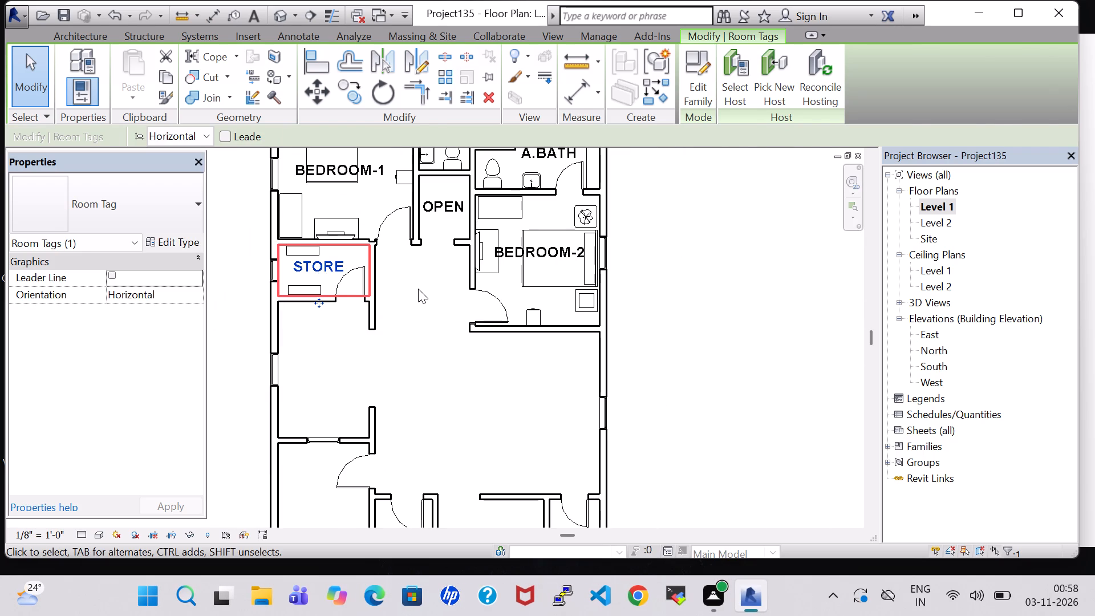
{"action": "left_click", "coordinate": [418, 289]}
Load the Work Station Cubicle component family from the Furniture System folder of the US Imperial library.
{"action": "scroll", "coordinate": [418, 289], "scroll_direction": "down", "scroll_amount": 1}
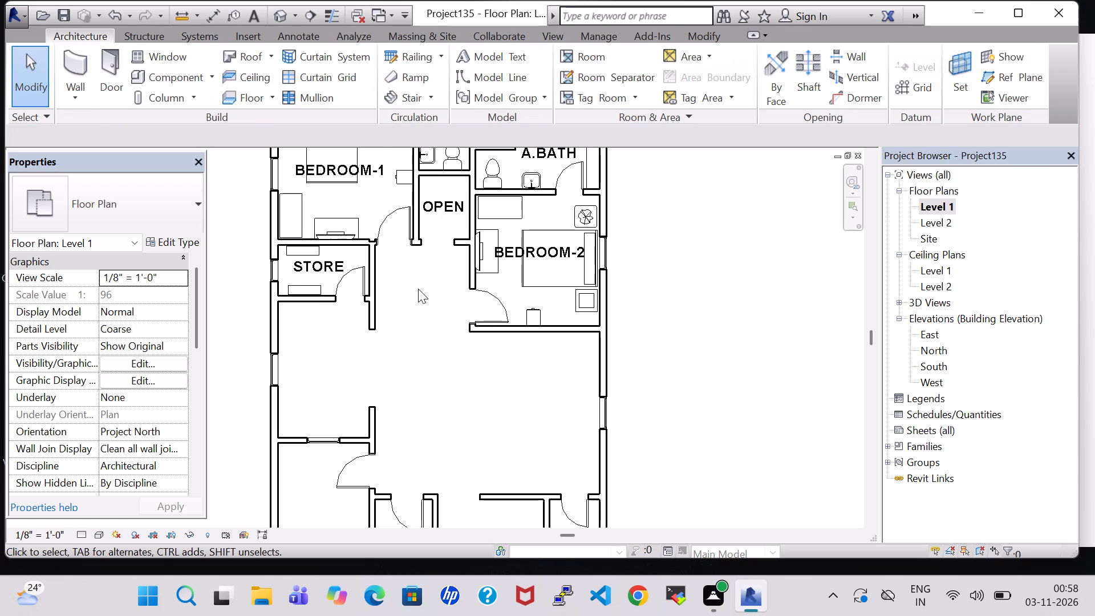
{"action": "scroll", "coordinate": [418, 289], "scroll_direction": "down", "scroll_amount": 1}
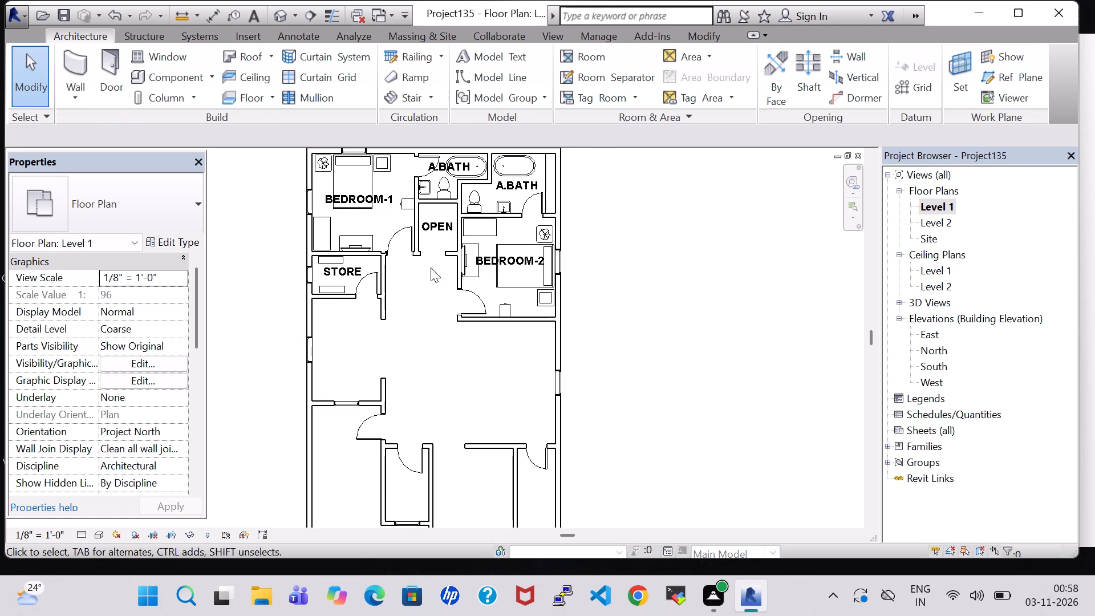
{"action": "left_click", "coordinate": [177, 72]}
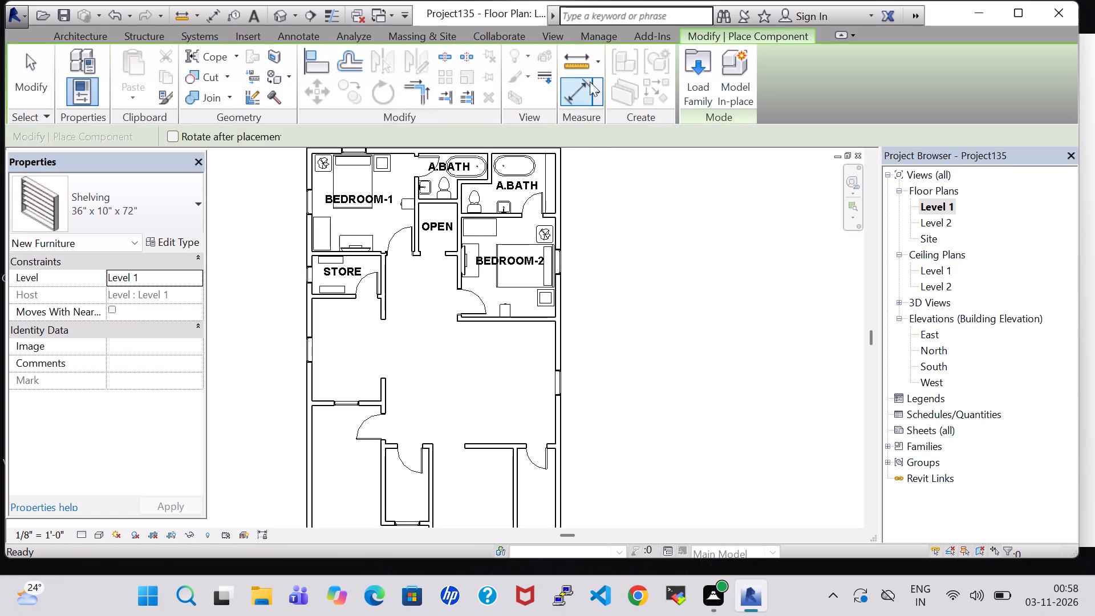
{"action": "left_click", "coordinate": [699, 83]}
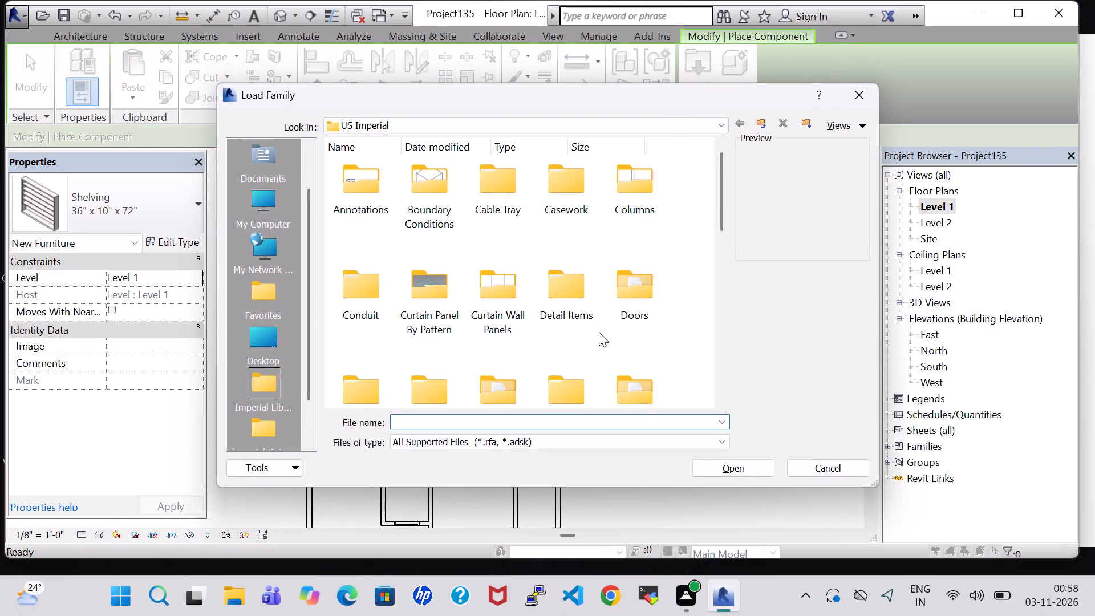
{"action": "left_click", "coordinate": [637, 391]}
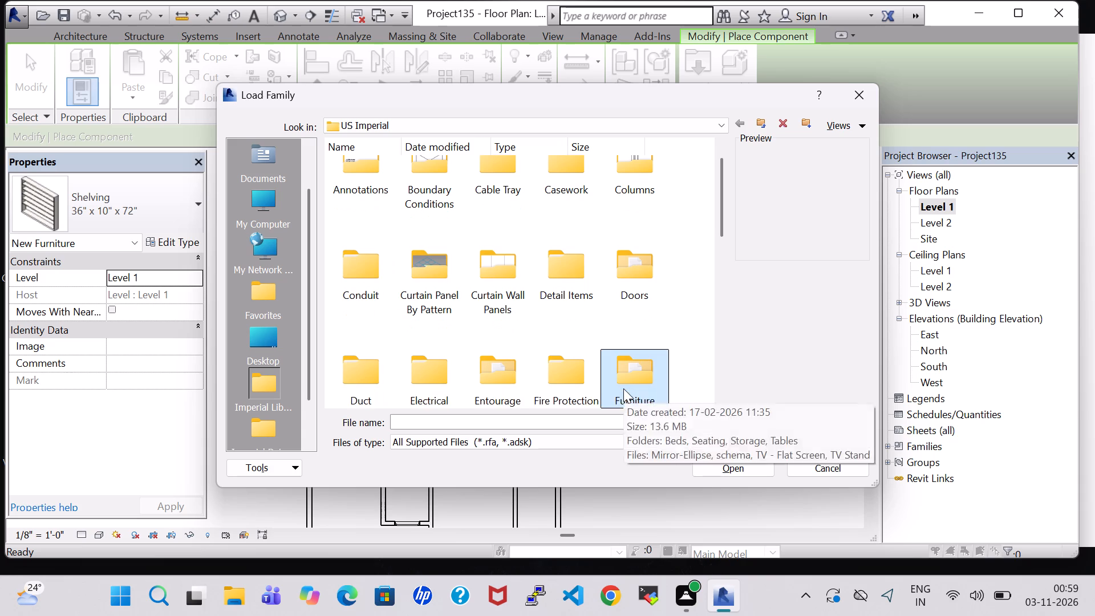
{"action": "key", "text": "f"}
{"action": "double_click", "coordinate": [363, 198]}
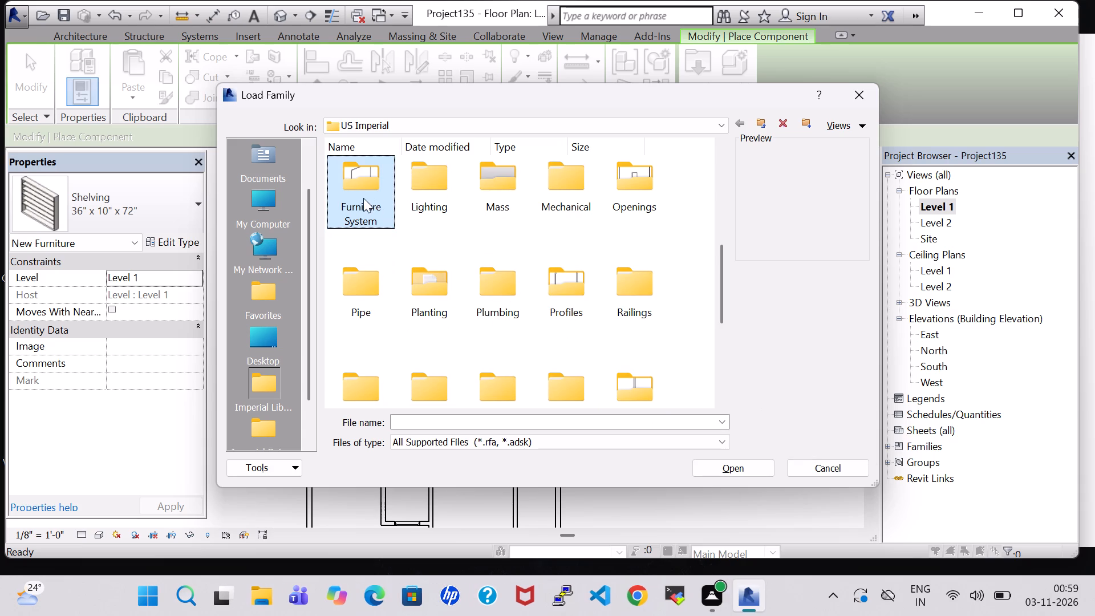
{"action": "left_click", "coordinate": [626, 196]}
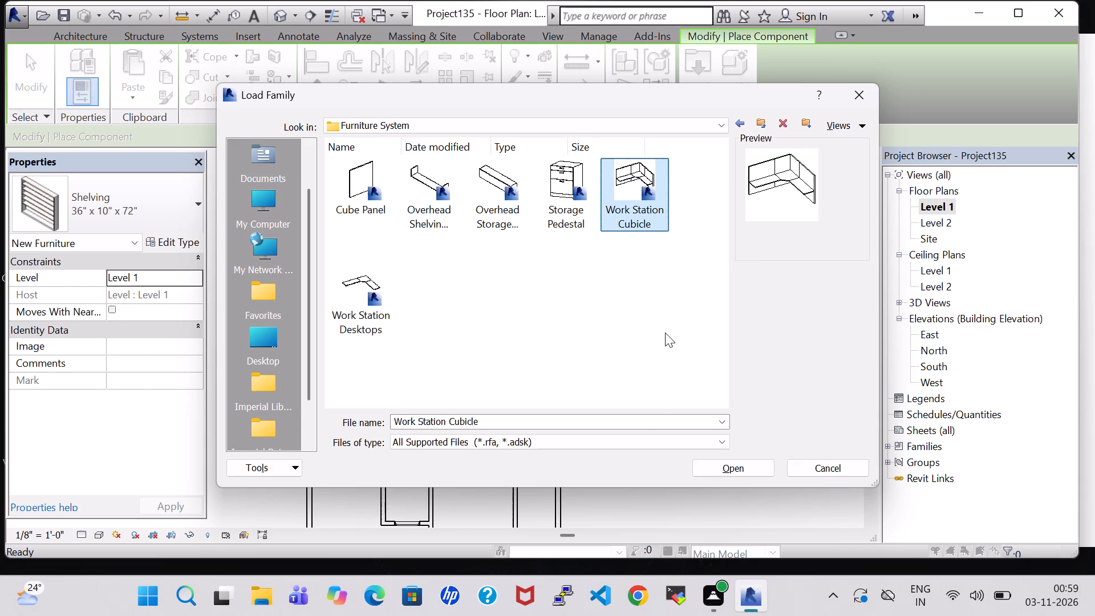
{"action": "left_click", "coordinate": [721, 463]}
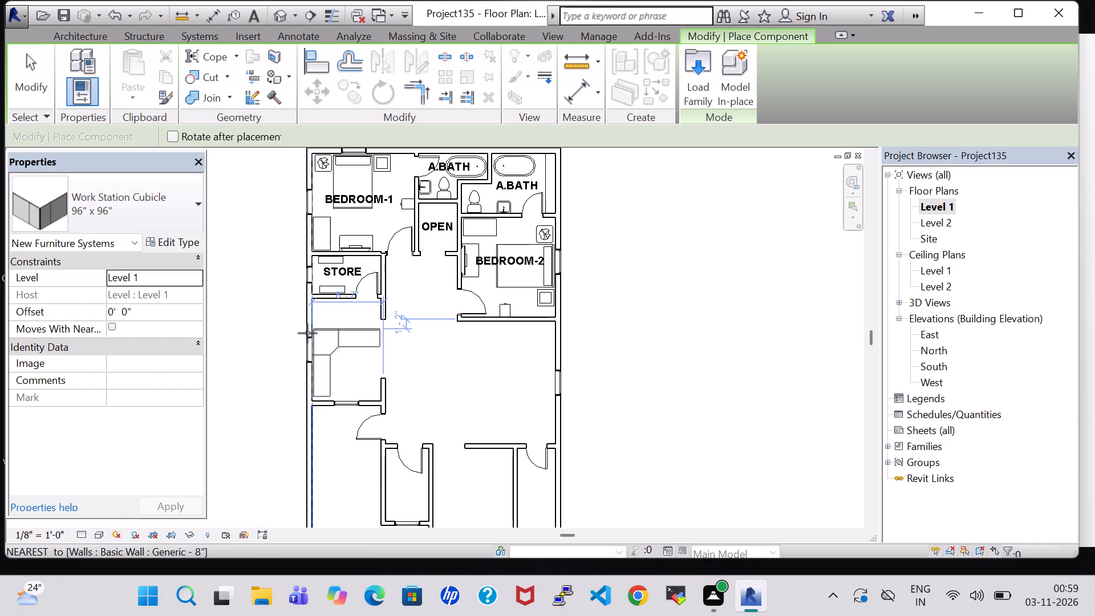
Rotate the 96" x 96" Work Station Cubicle and place it in the southwest corner of the room south of STORE.
{"action": "key", "text": "space"}
{"action": "key", "text": "space"}
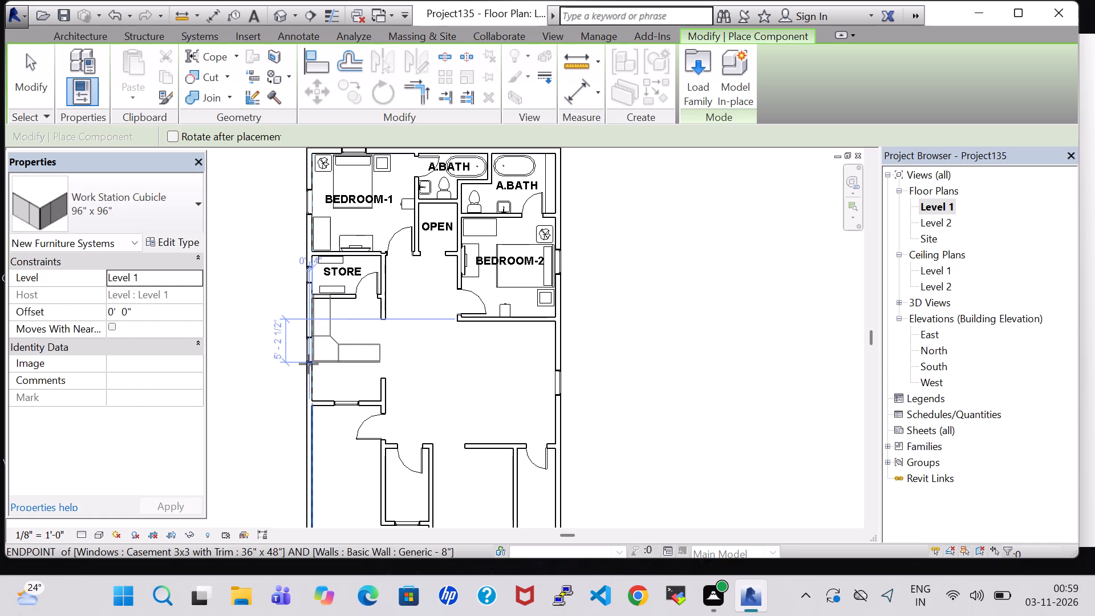
{"action": "scroll", "coordinate": [307, 395], "scroll_direction": "up", "scroll_amount": 7}
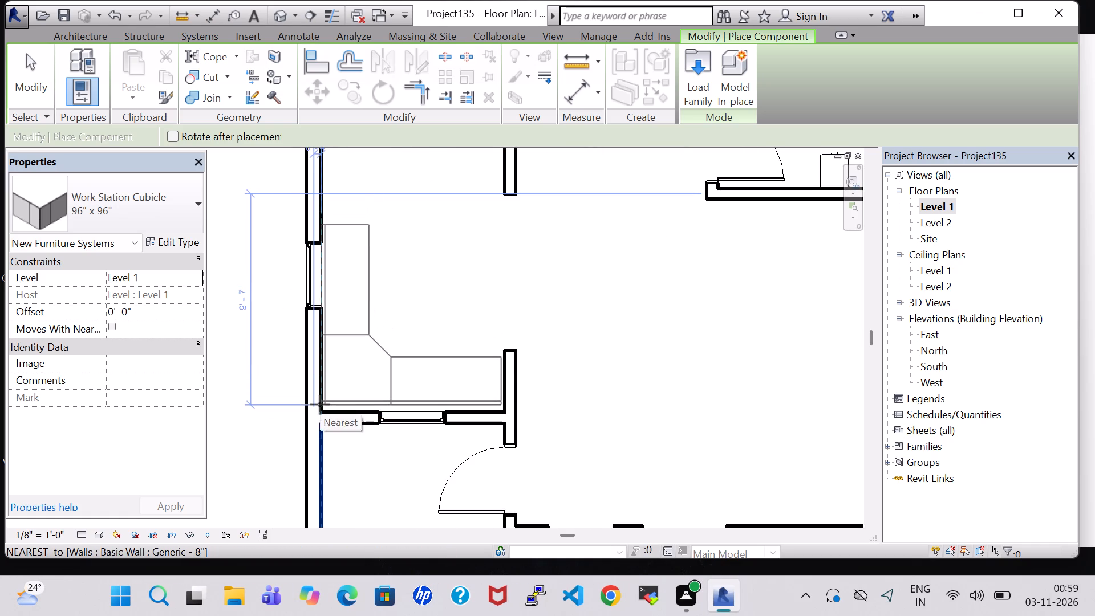
{"action": "left_click", "coordinate": [320, 407]}
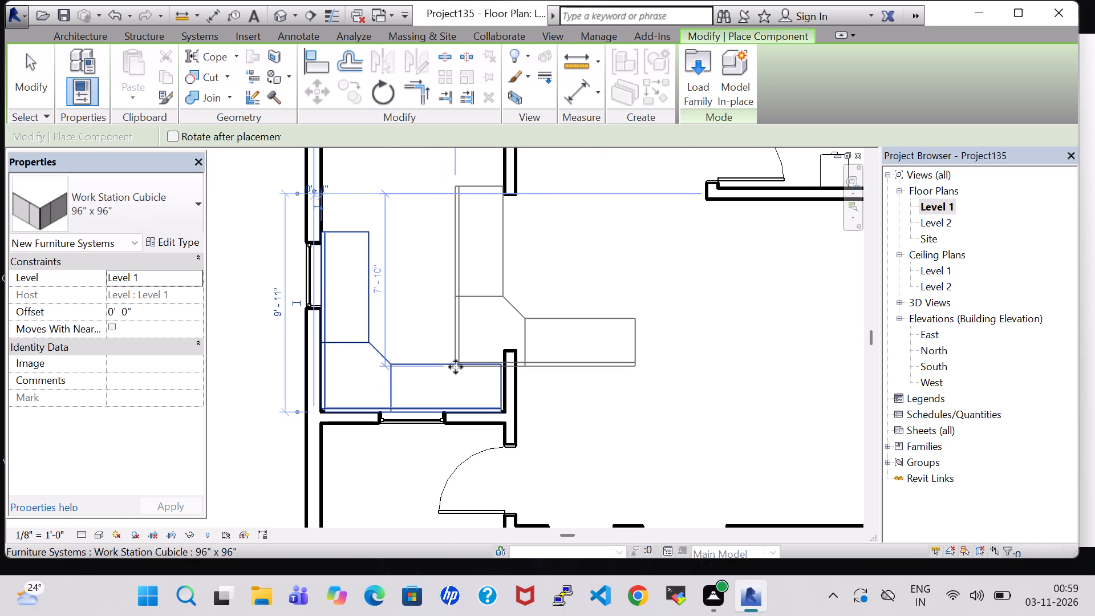
{"action": "key", "text": "Escape"}
{"action": "key", "text": "Escape"}
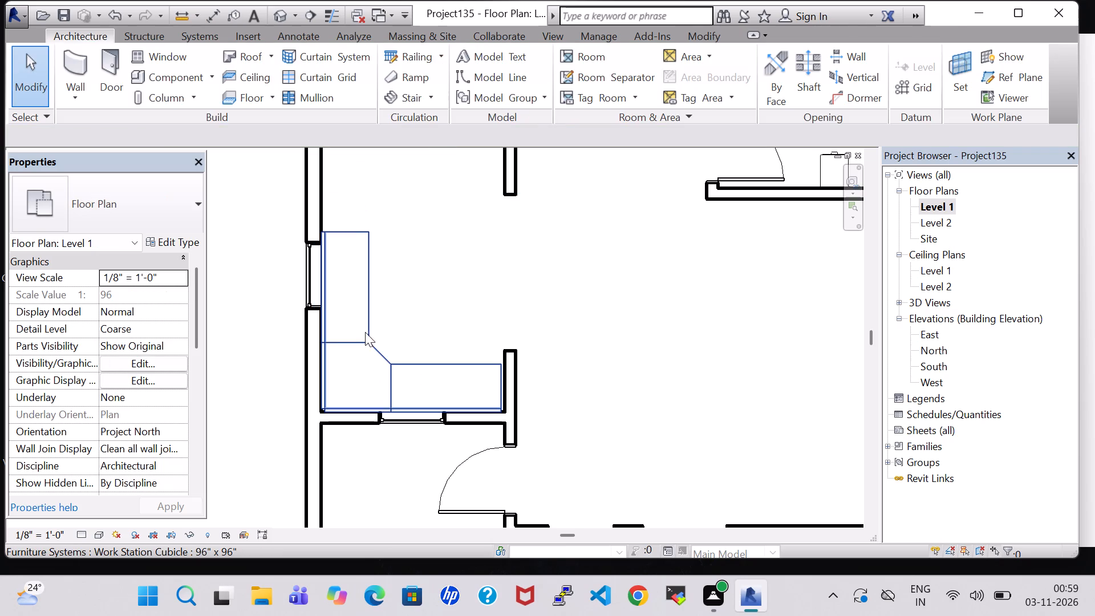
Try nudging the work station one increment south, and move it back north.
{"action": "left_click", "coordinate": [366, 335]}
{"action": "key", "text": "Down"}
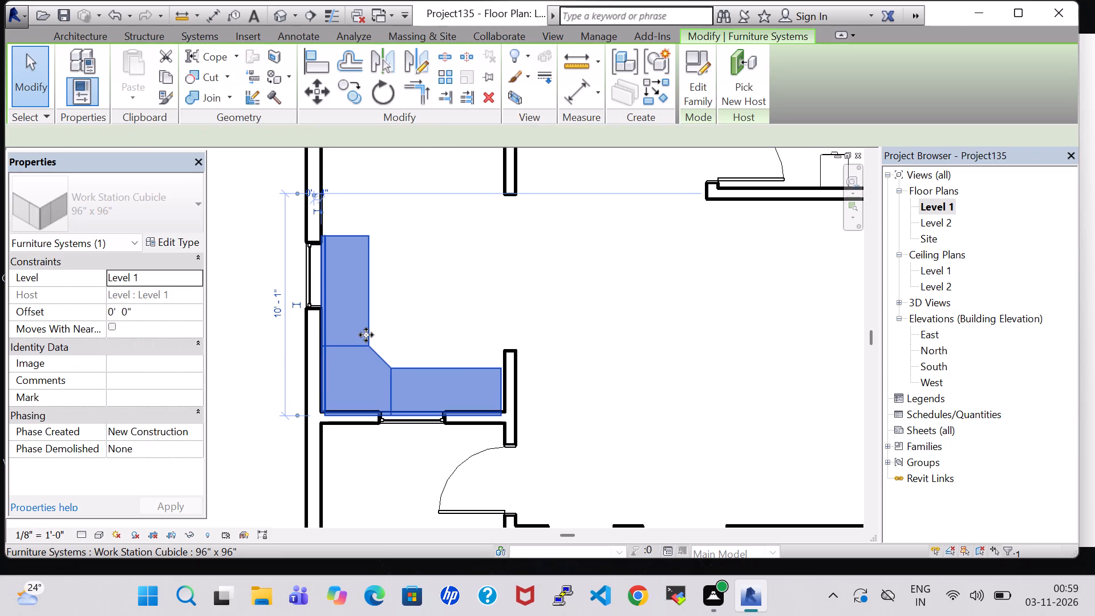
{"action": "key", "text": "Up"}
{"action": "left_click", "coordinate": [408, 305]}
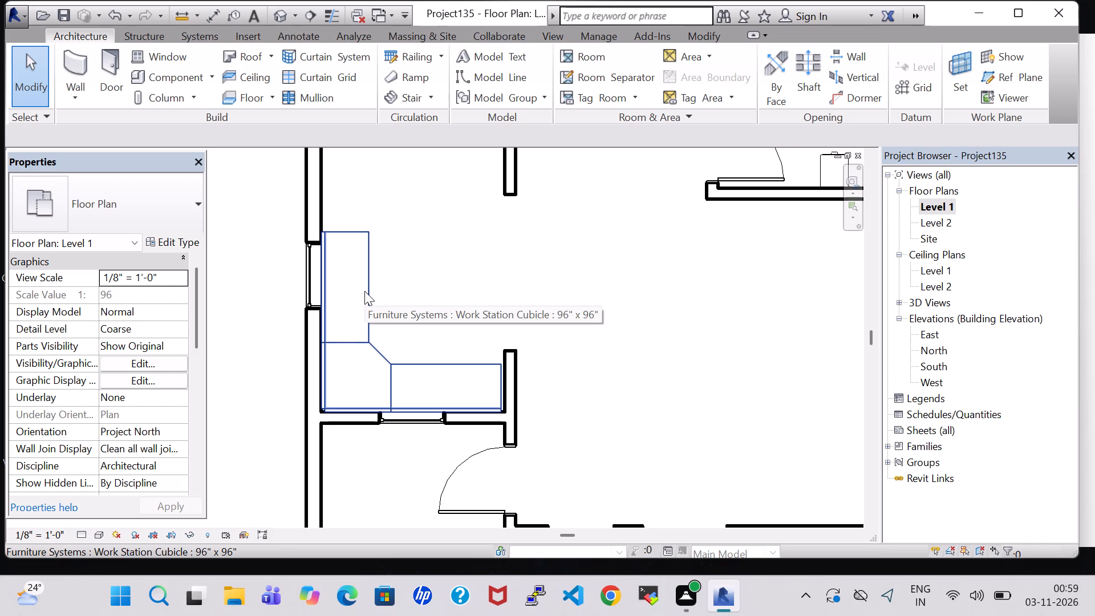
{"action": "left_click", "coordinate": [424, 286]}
In the work station's type properties, set Desktop1 Width and Desktop2 Width to 2' 4".
{"action": "middle_click_drag", "start_coordinate": [424, 286], "coordinate": [422, 343]}
{"action": "scroll", "coordinate": [424, 286], "scroll_direction": "up", "scroll_amount": 1}
{"action": "scroll", "coordinate": [422, 344], "scroll_direction": "down", "scroll_amount": 1}
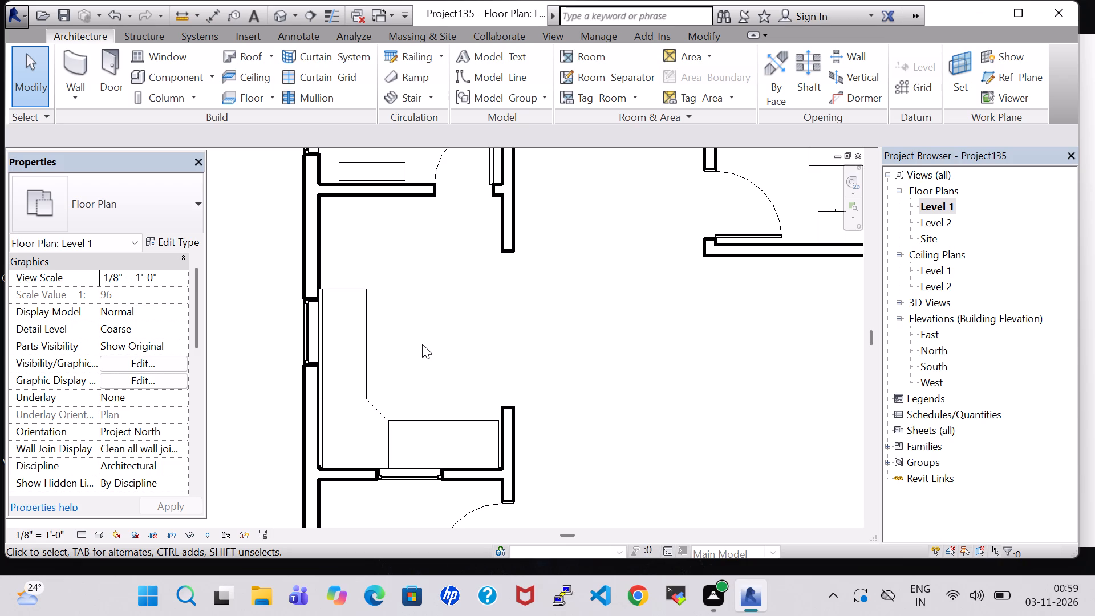
{"action": "left_click", "coordinate": [343, 282]}
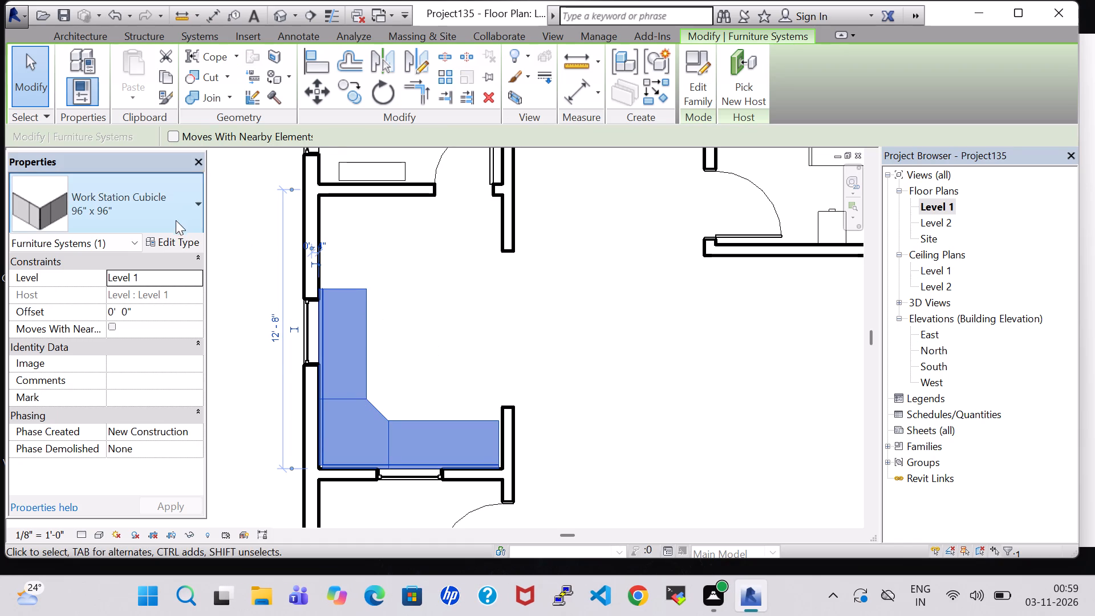
{"action": "left_click", "coordinate": [171, 242]}
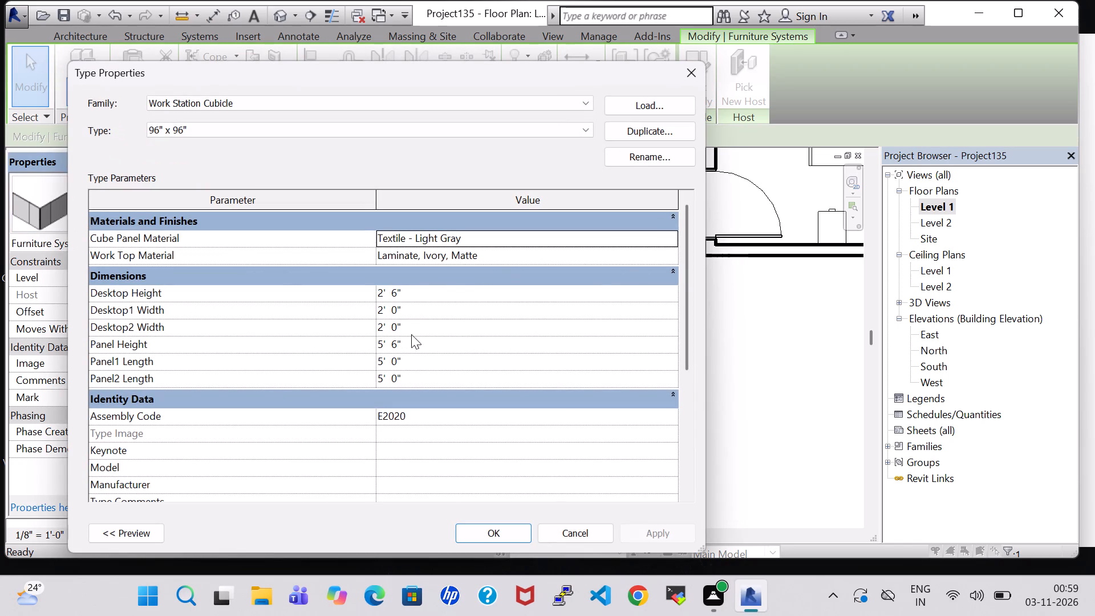
{"action": "left_click", "coordinate": [397, 307]}
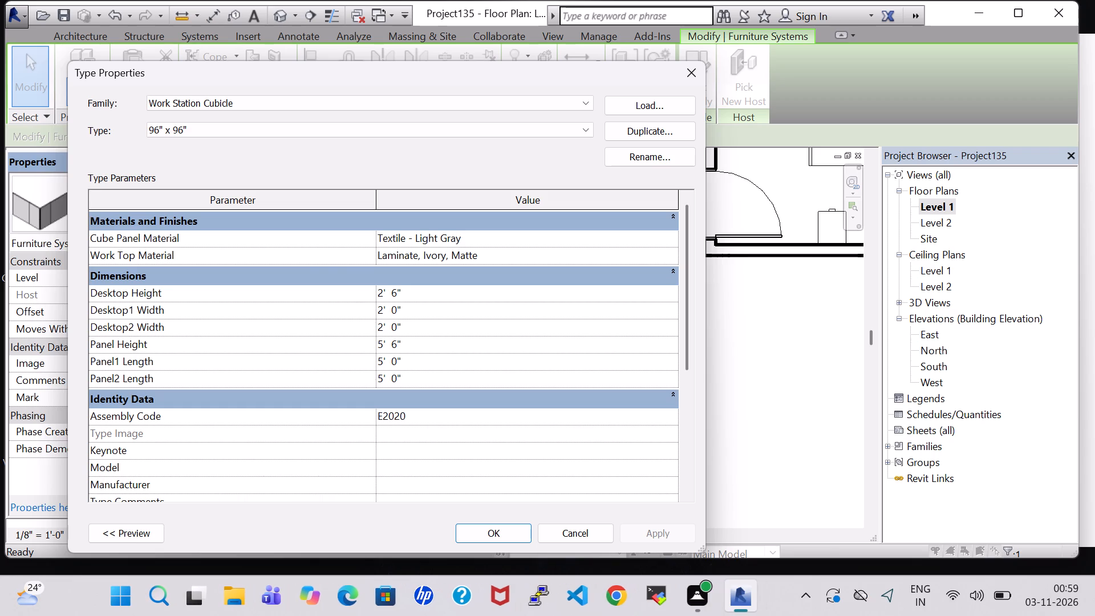
{"action": "key", "text": "BackSpace"}
{"action": "key", "text": "4"}
{"action": "left_click", "coordinate": [397, 325]}
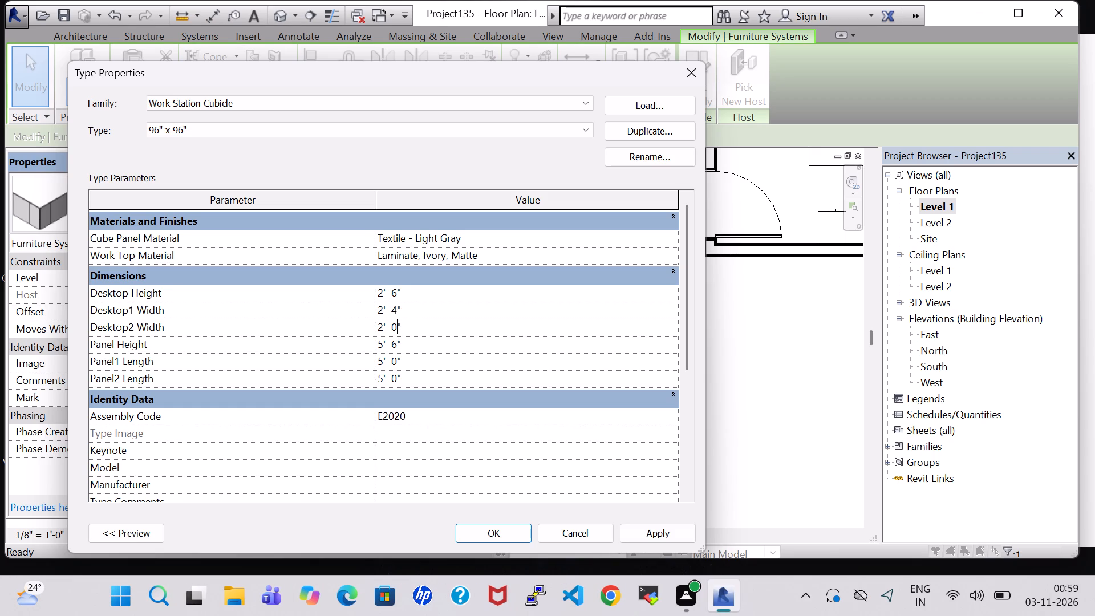
{"action": "key", "text": "BackSpace"}
{"action": "key", "text": "4"}
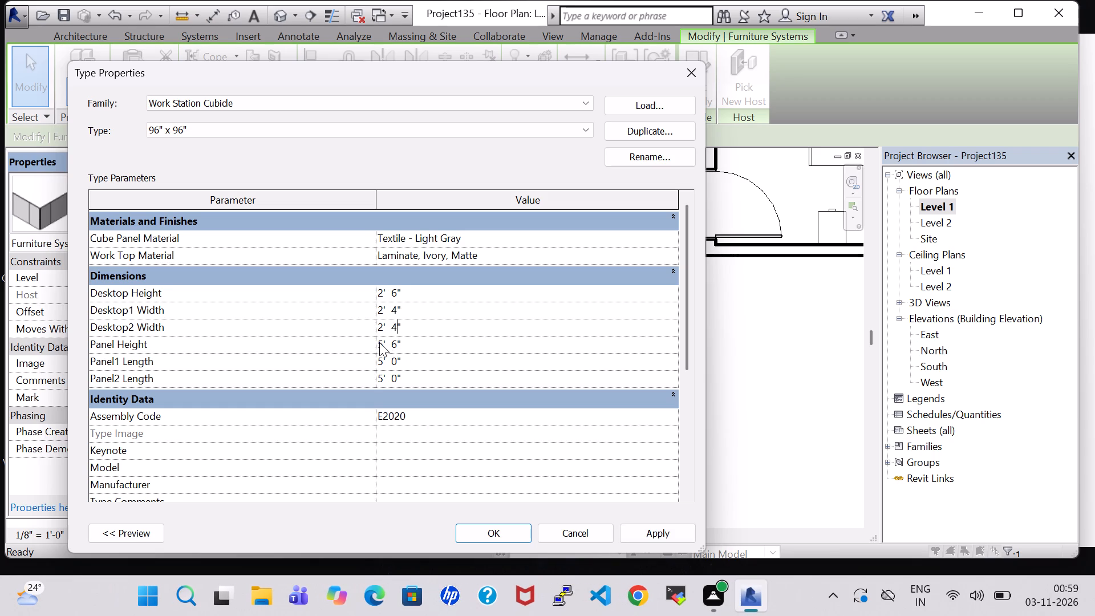
Set the work station type's Panel Height to 2' 8".
{"action": "double_click", "coordinate": [383, 343]}
{"action": "key", "text": "BackSpace"}
{"action": "key", "text": "2"}
{"action": "key", "text": "Right"}
{"action": "key", "text": "Right"}
{"action": "key", "text": "Right"}
{"action": "key", "text": "Right"}
{"action": "key", "text": "BackSpace"}
{"action": "key", "text": "8"}
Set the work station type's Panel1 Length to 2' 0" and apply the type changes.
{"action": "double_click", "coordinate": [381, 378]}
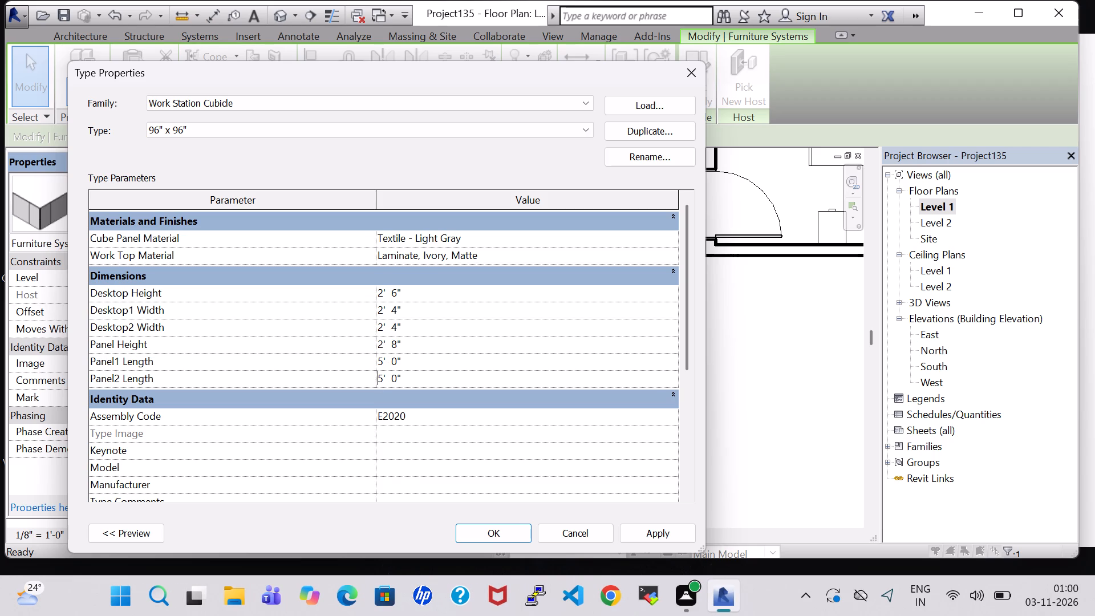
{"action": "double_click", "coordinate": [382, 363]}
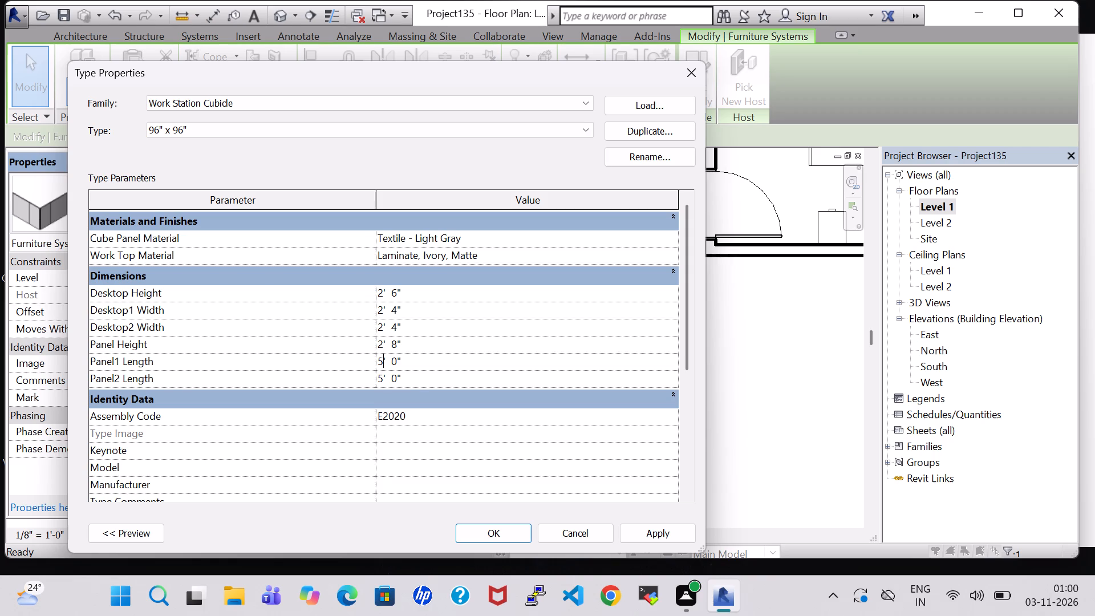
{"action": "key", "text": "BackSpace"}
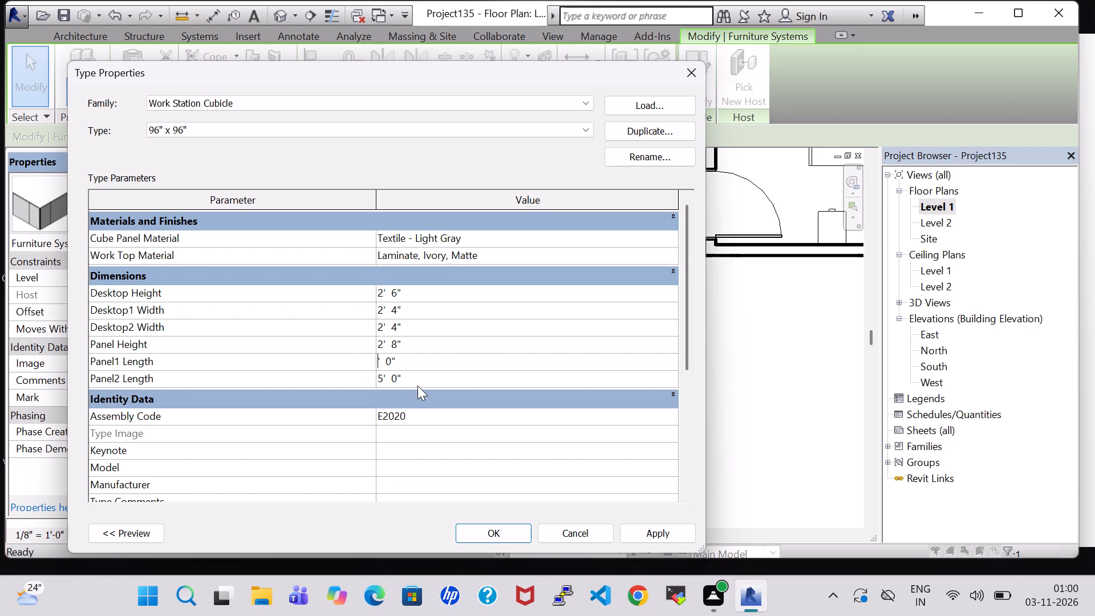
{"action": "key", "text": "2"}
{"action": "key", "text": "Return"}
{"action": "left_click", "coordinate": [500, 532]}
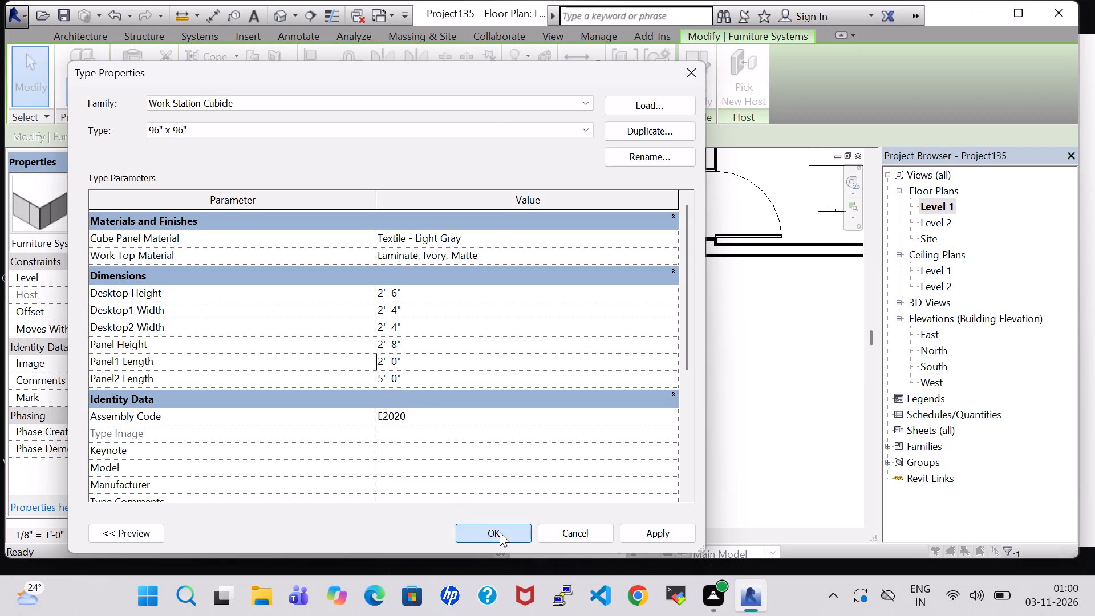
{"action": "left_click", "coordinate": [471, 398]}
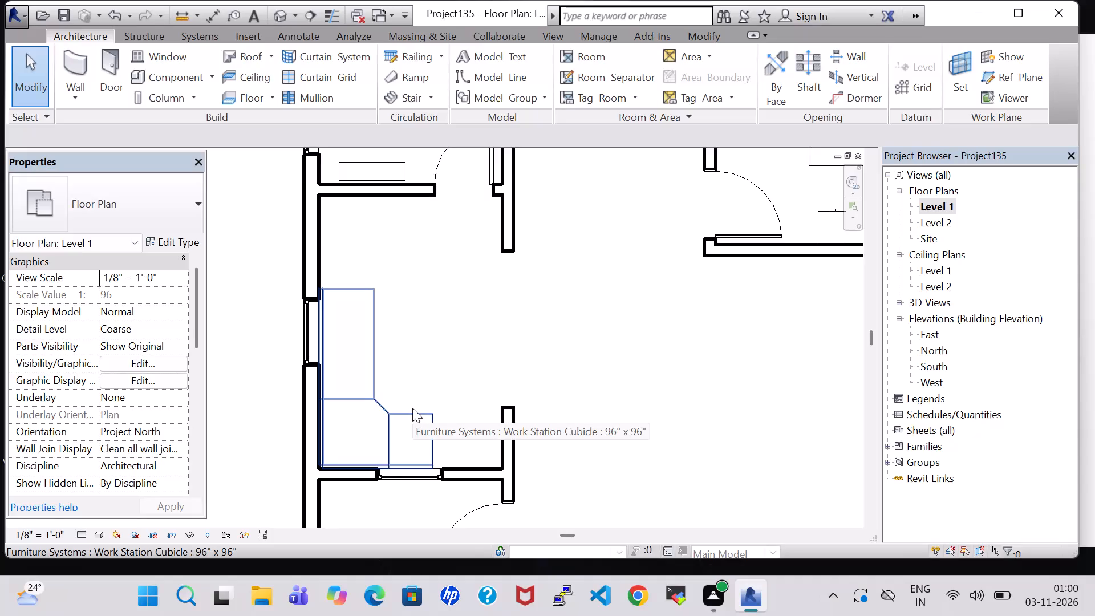
Reopen the work station's type properties and set Panel1 Length to 1' 0".
{"action": "left_click", "coordinate": [412, 411]}
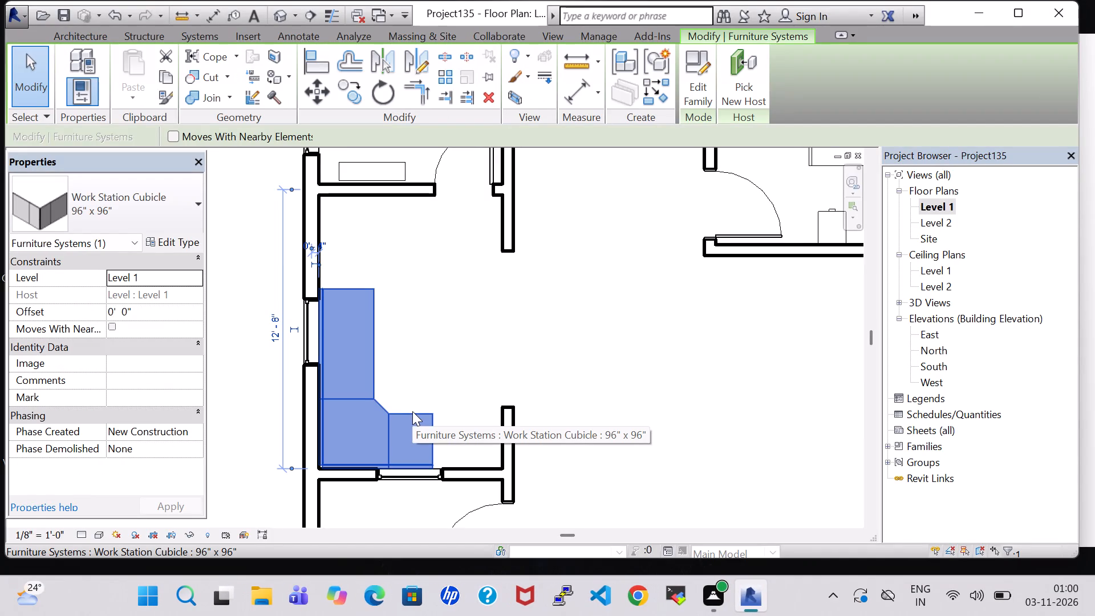
{"action": "left_click", "coordinate": [412, 411]}
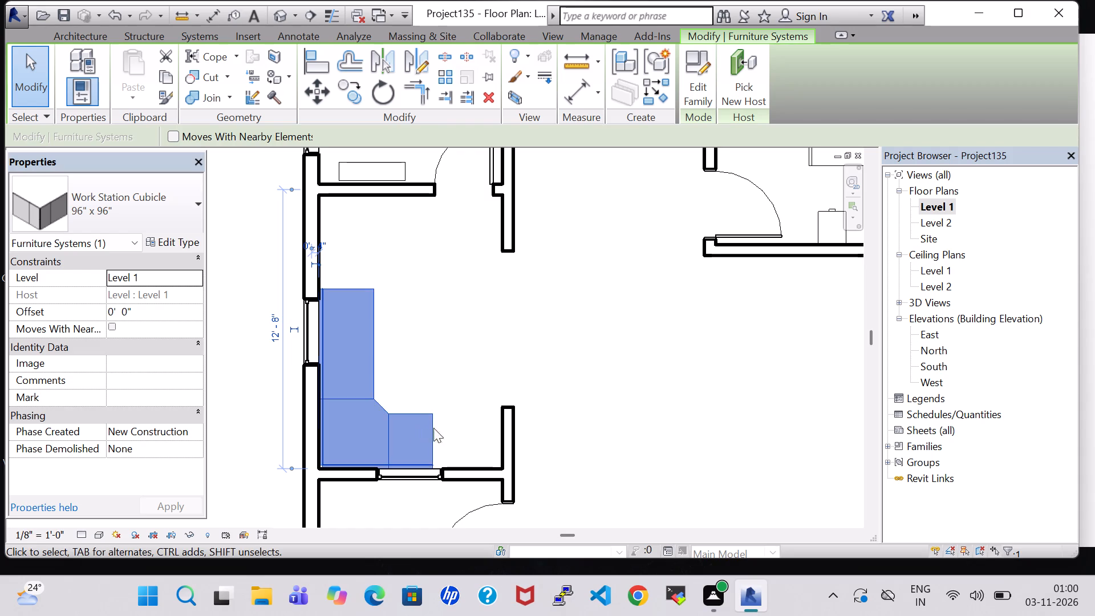
{"action": "left_click", "coordinate": [411, 413]}
{"action": "right_click", "coordinate": [411, 413]}
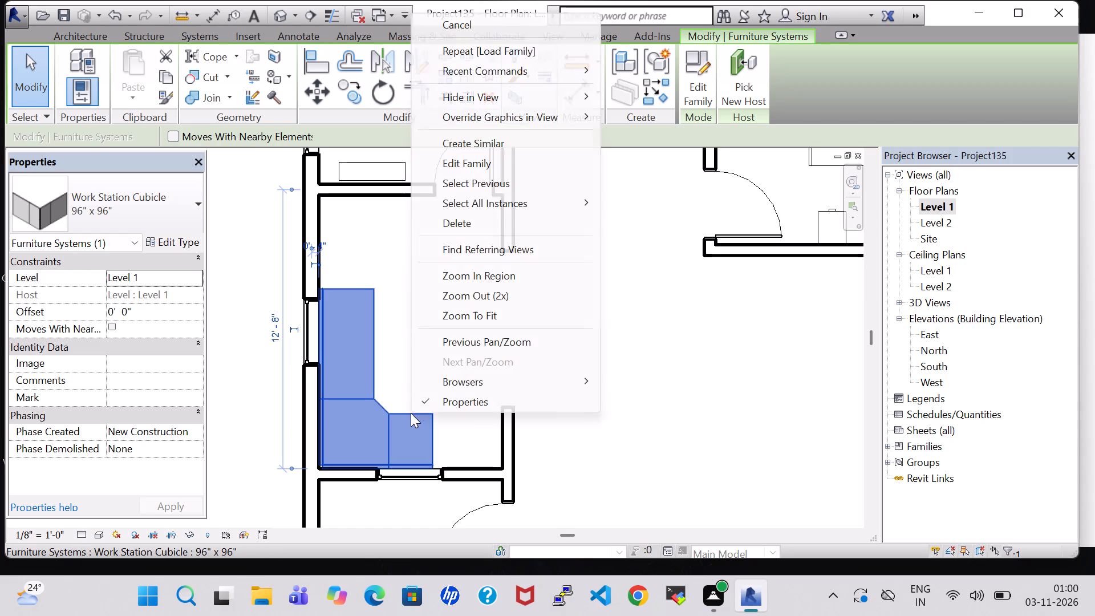
{"action": "left_click", "coordinate": [176, 245]}
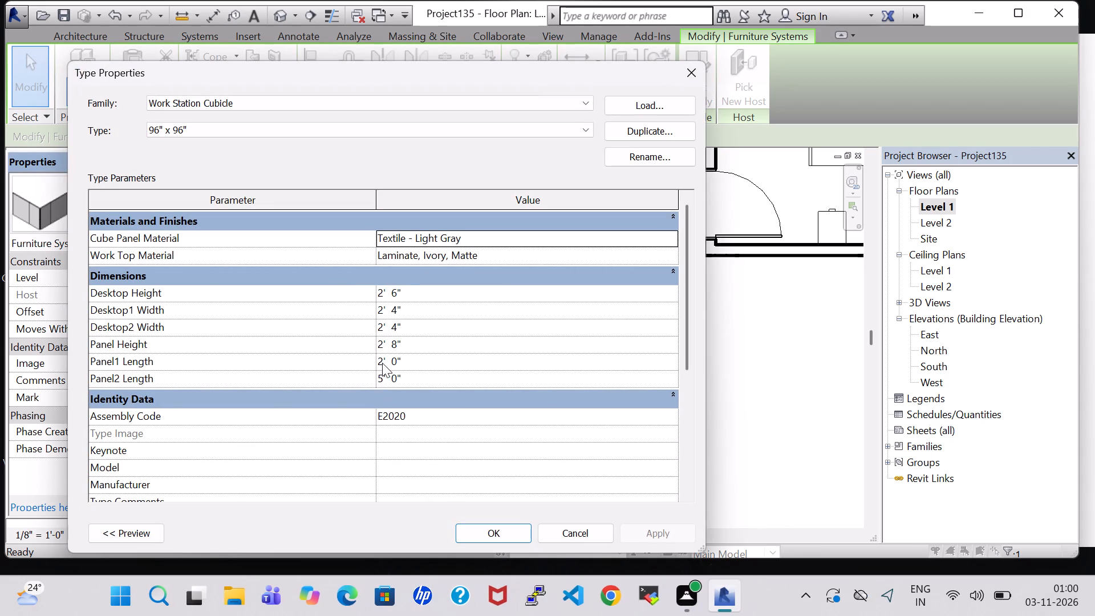
{"action": "triple_click", "coordinate": [382, 363]}
{"action": "left_click", "coordinate": [382, 363]}
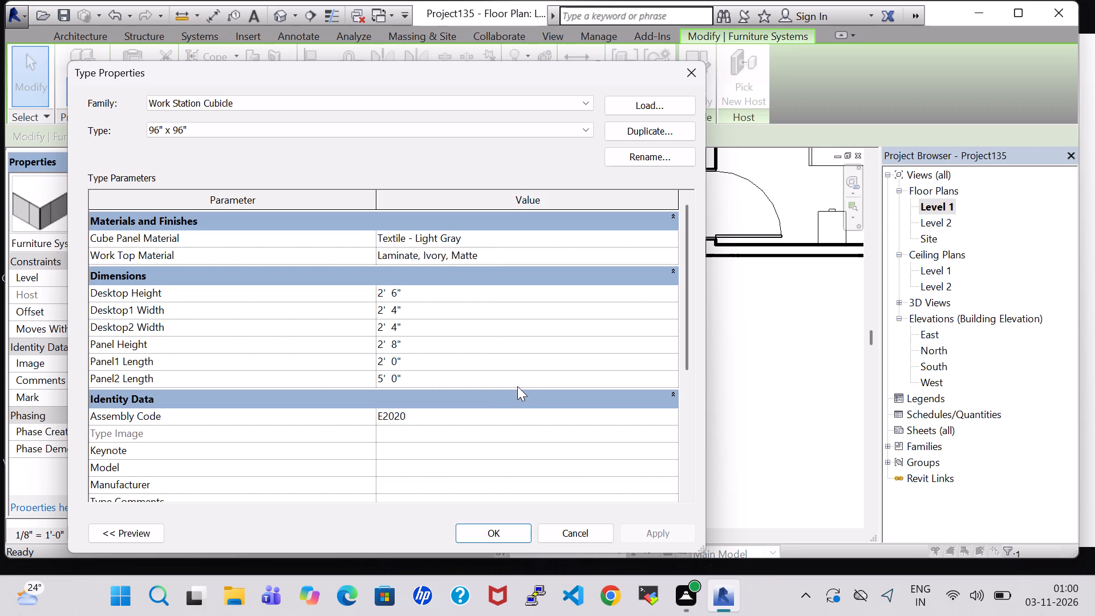
{"action": "key", "text": "BackSpace"}
{"action": "key", "text": "1"}
{"action": "key", "text": "Return"}
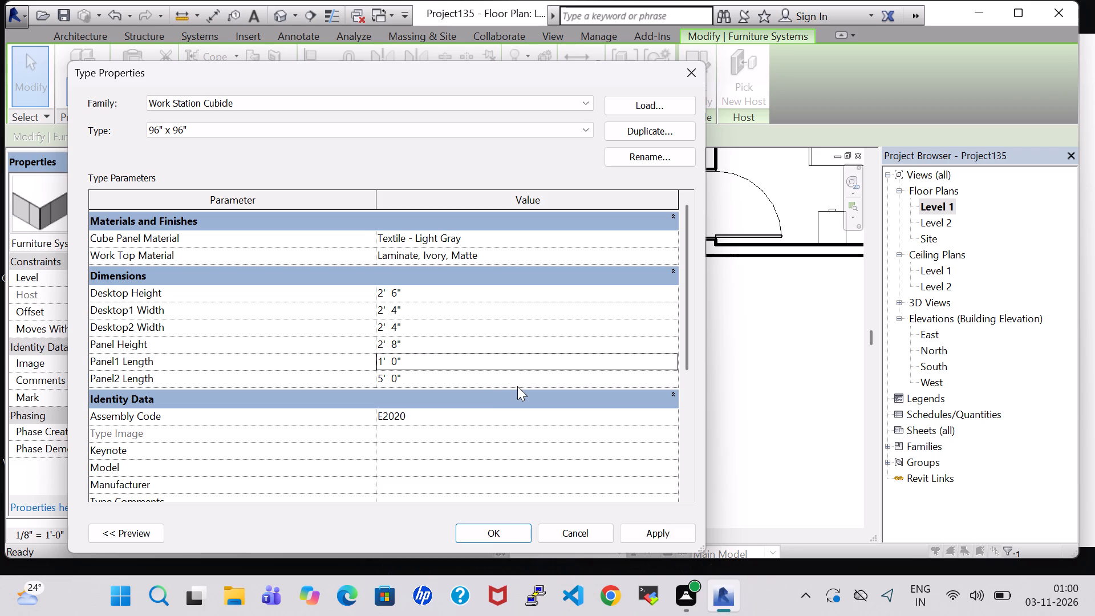
{"action": "left_click", "coordinate": [513, 532]}
{"action": "left_click", "coordinate": [591, 413]}
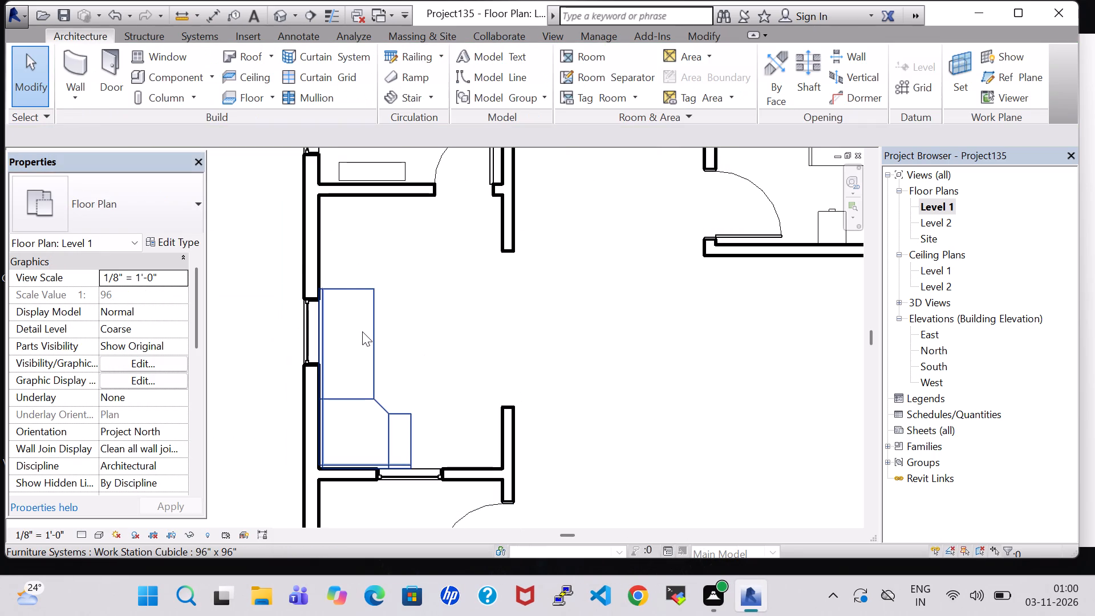
Load the Sink Kitchen-Double component family from the Plumbing, Architectural, Fixtures, Sinks folder of the US Imperial library.
{"action": "left_click", "coordinate": [170, 74]}
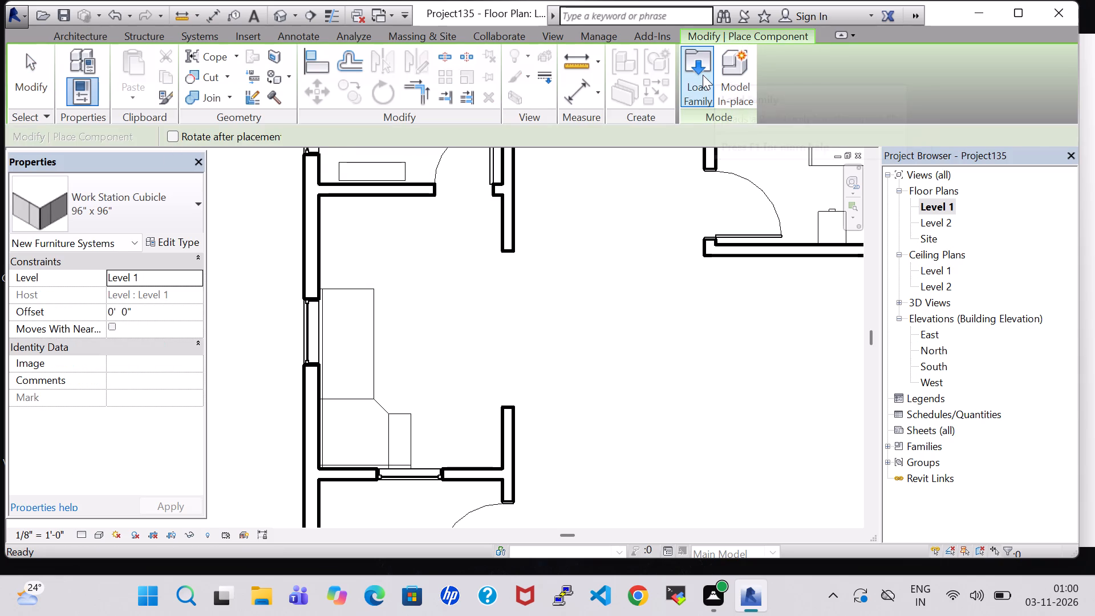
{"action": "left_click", "coordinate": [698, 75]}
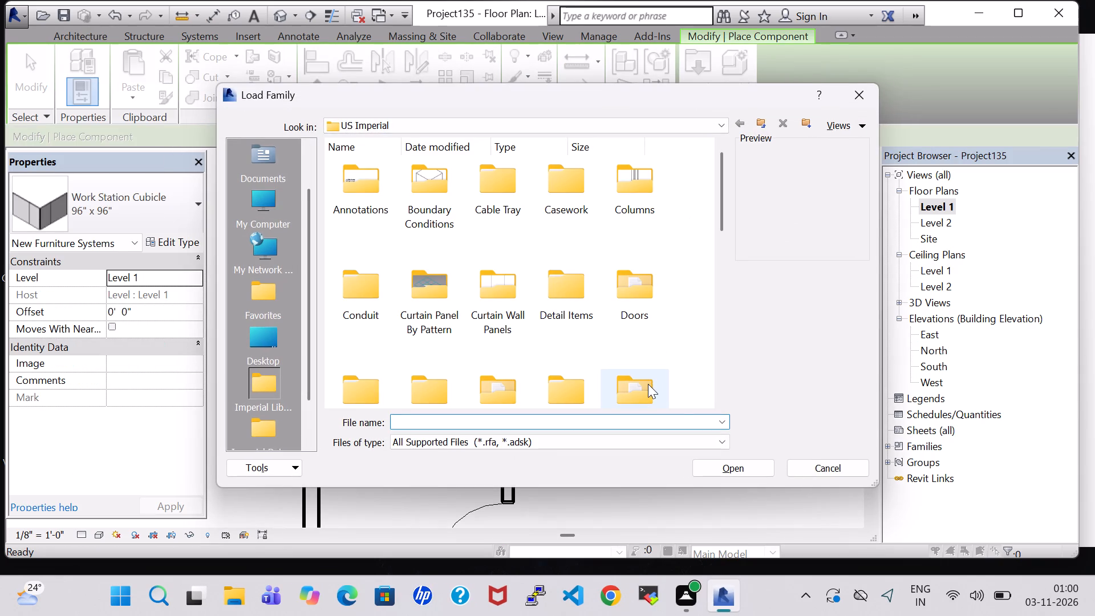
{"action": "left_click", "coordinate": [648, 384]}
{"action": "key", "text": "p"}
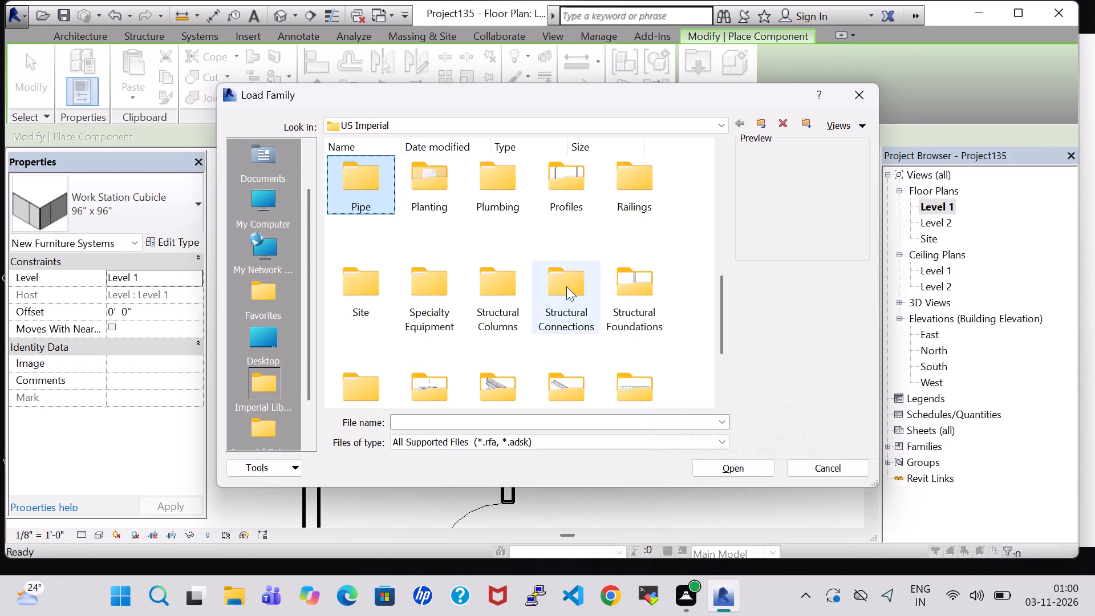
{"action": "double_click", "coordinate": [497, 164]}
{"action": "double_click", "coordinate": [370, 188]}
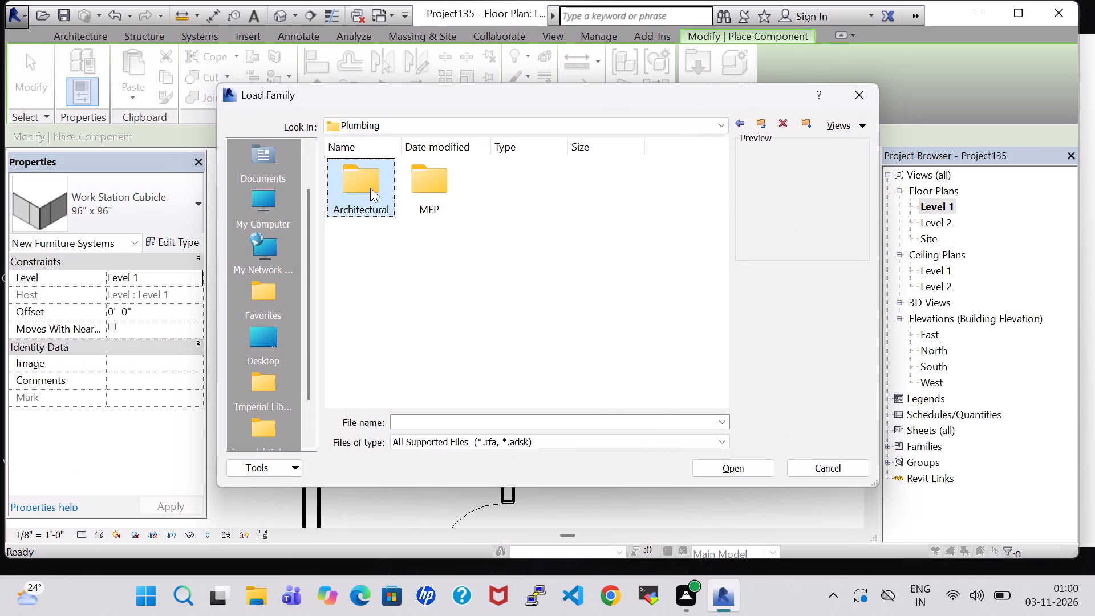
{"action": "double_click", "coordinate": [459, 187]}
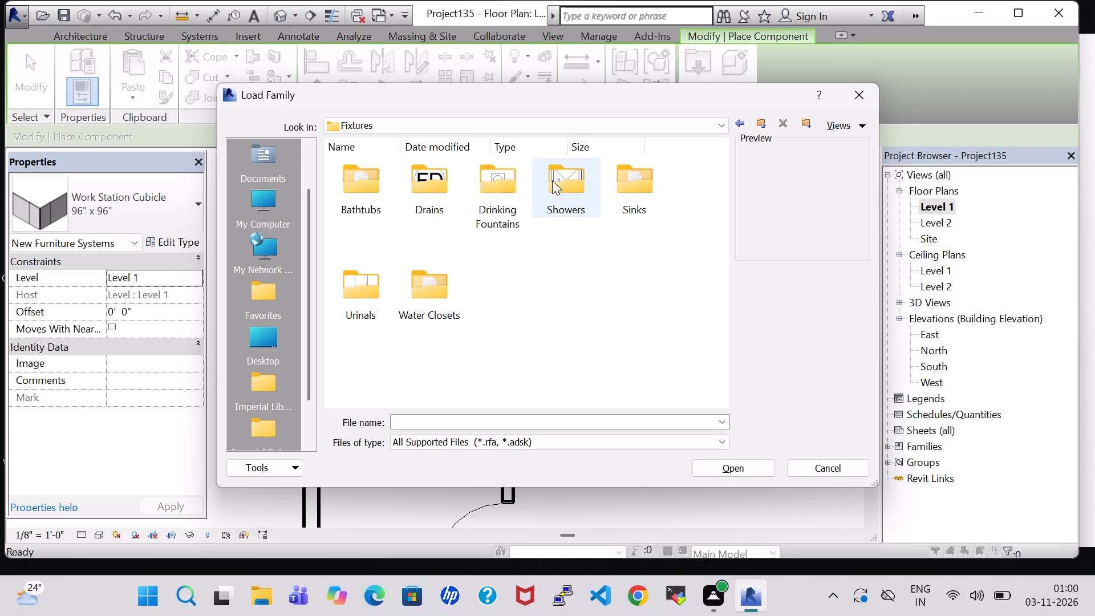
{"action": "double_click", "coordinate": [635, 180]}
{"action": "left_click", "coordinate": [357, 182]}
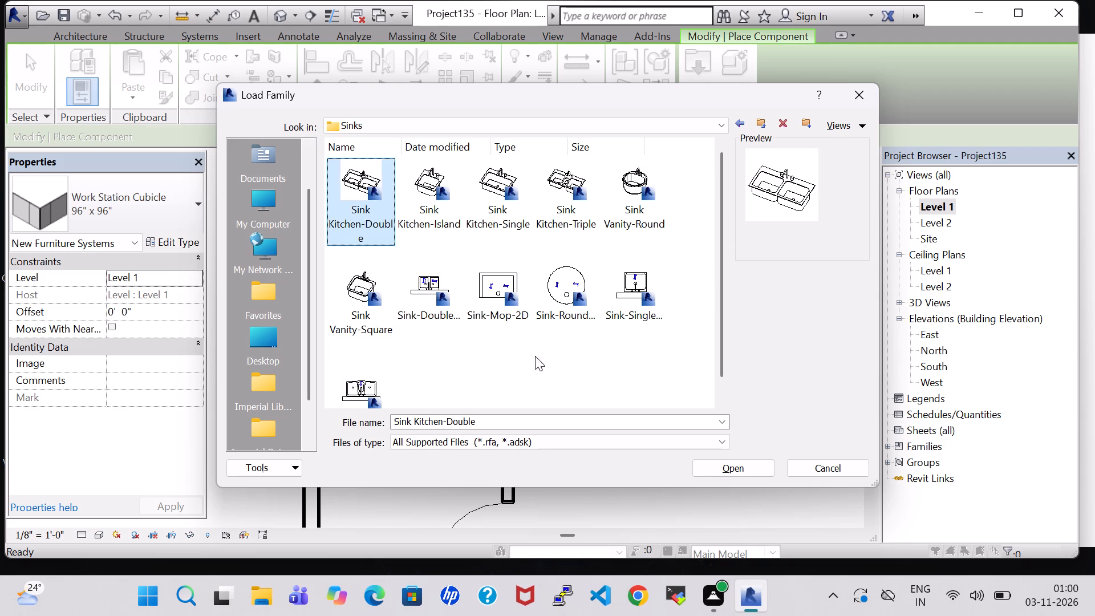
{"action": "left_click", "coordinate": [705, 461]}
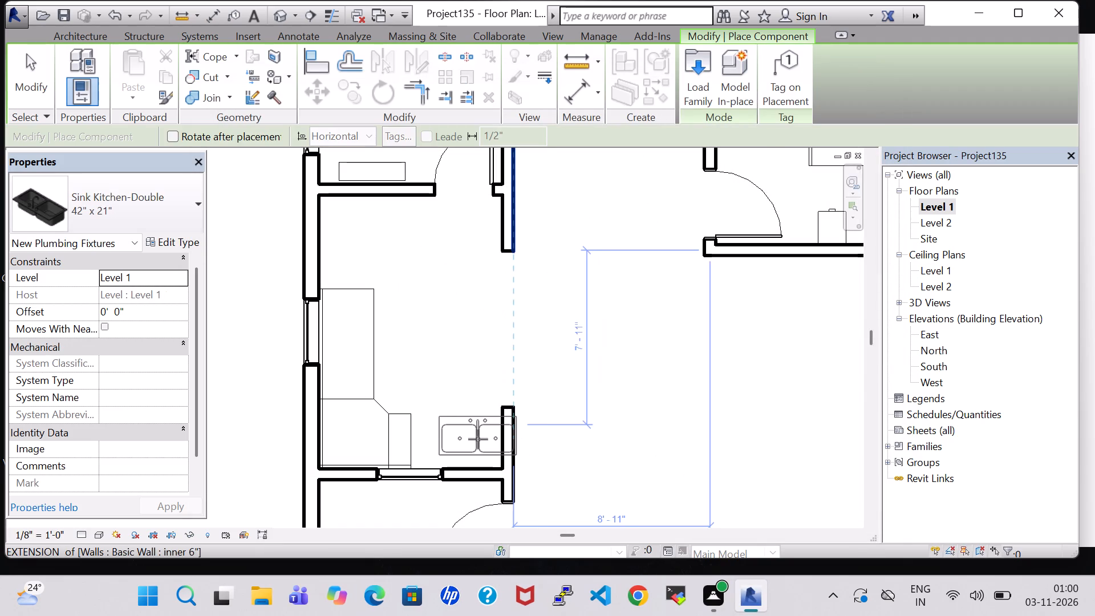
Place the 42" x 21" double kitchen sink, rotated 180 degrees, beside the counter and nudge it against the kitchen's south wall.
{"action": "scroll", "coordinate": [471, 439], "scroll_direction": "up", "scroll_amount": 3}
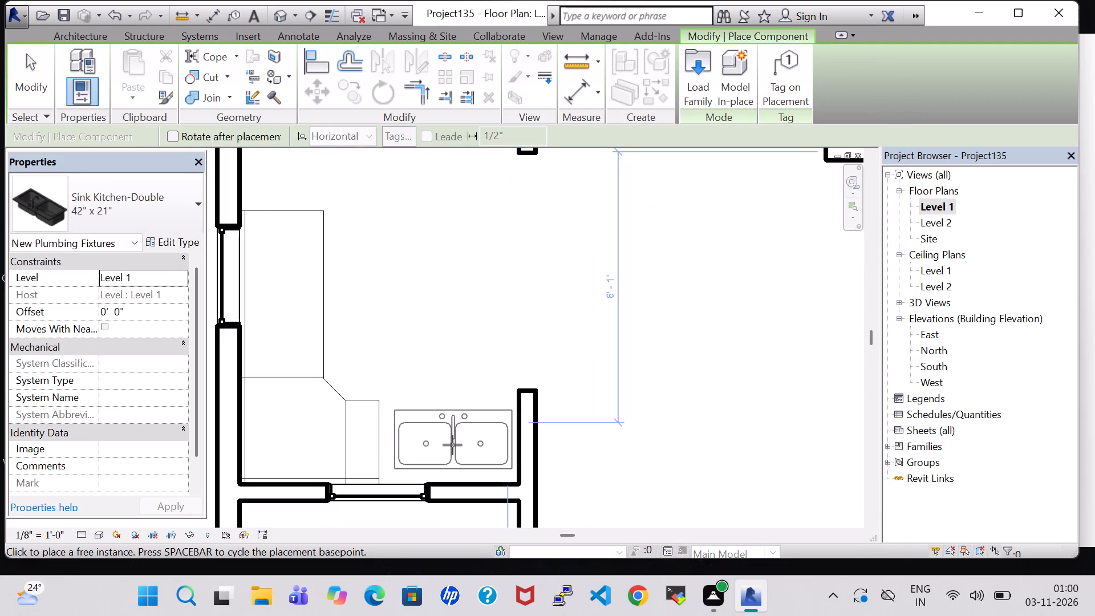
{"action": "key", "text": "space"}
{"action": "key", "text": "space"}
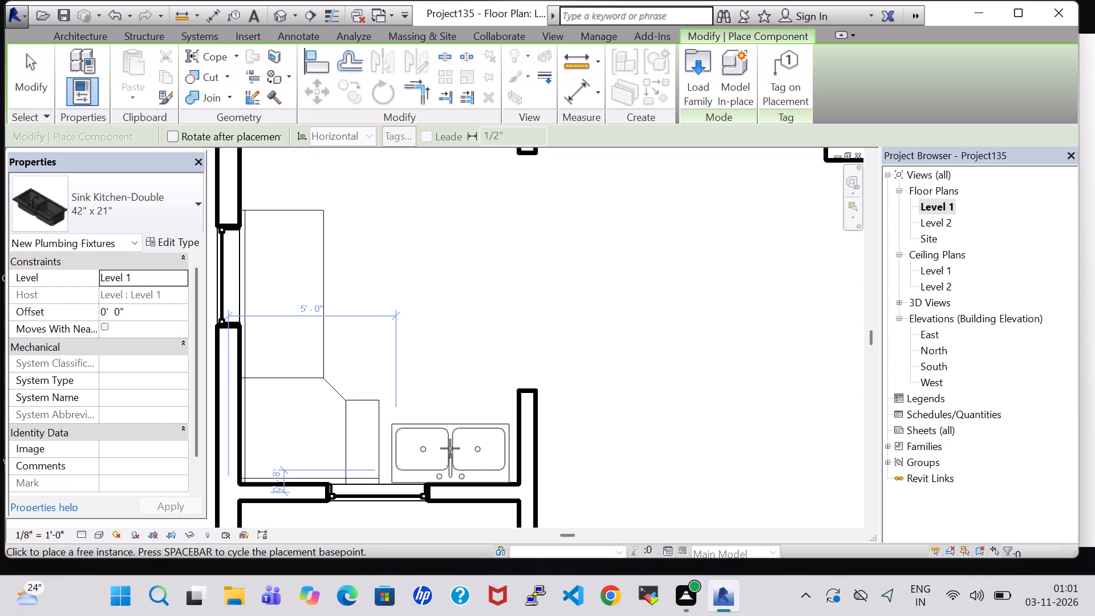
{"action": "left_click", "coordinate": [450, 448]}
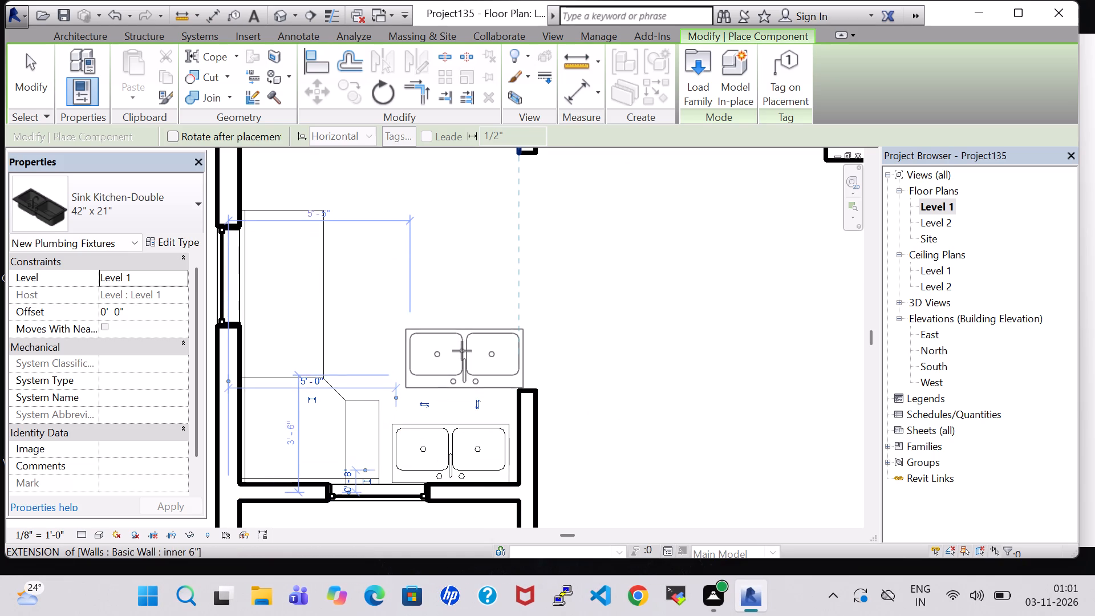
{"action": "key", "text": "Escape"}
{"action": "key", "text": "Escape"}
{"action": "left_click", "coordinate": [450, 449]}
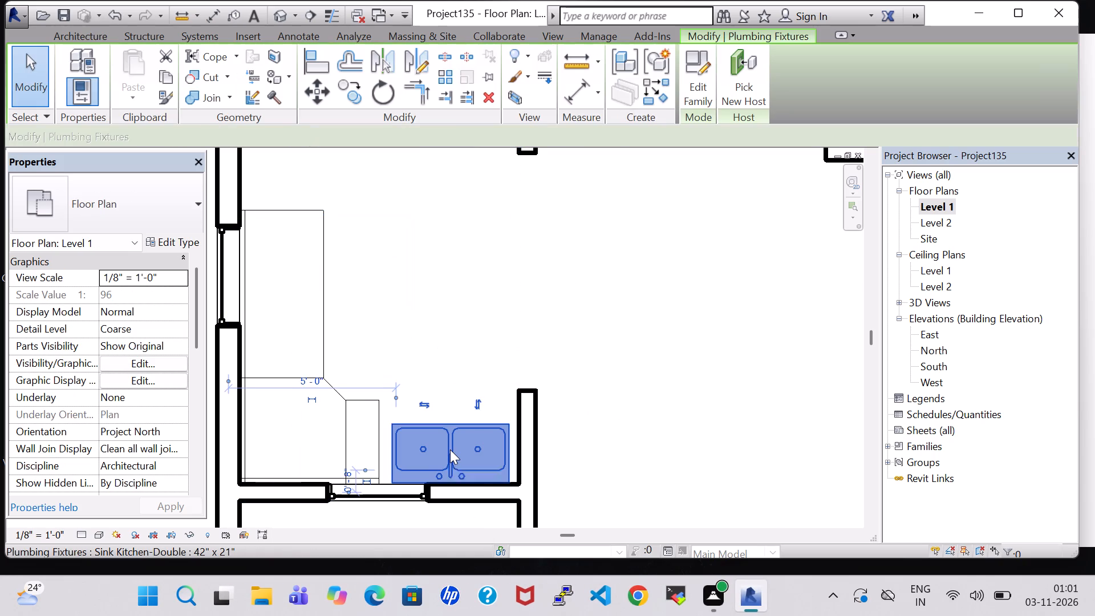
{"action": "key", "text": "Down"}
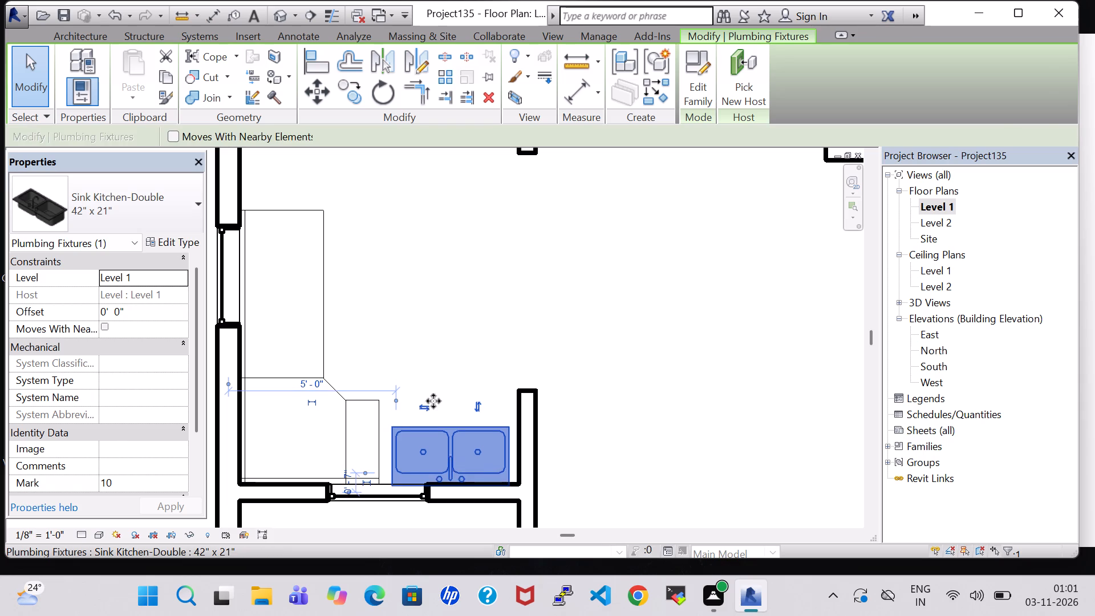
{"action": "left_click", "coordinate": [433, 347]}
Shift the 36" x 48" casement window in the kitchen's south wall west, clear of the sink.
{"action": "left_click", "coordinate": [359, 495]}
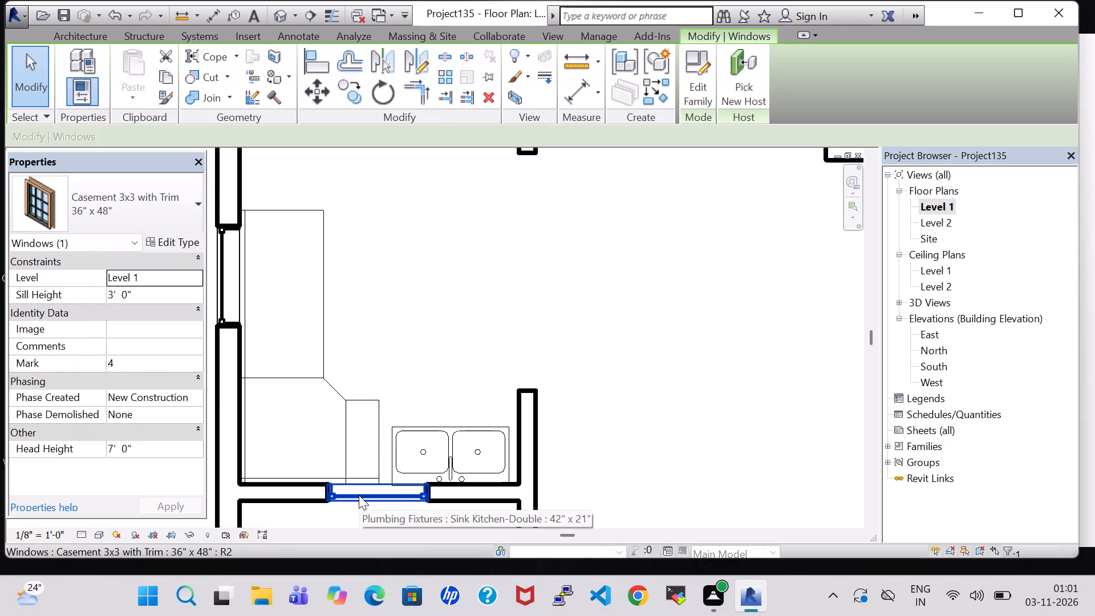
{"action": "key", "text": "Left"}
{"action": "key", "text": "Left"}
{"action": "key", "text": "Left"}
{"action": "key", "text": "Left"}
{"action": "key", "text": "Left"}
{"action": "key", "text": "Left"}
{"action": "key", "text": "Left"}
{"action": "key", "text": "Left"}
{"action": "key", "text": "Left"}
{"action": "key", "text": "Left"}
{"action": "key", "text": "Left"}
{"action": "key", "text": "Left"}
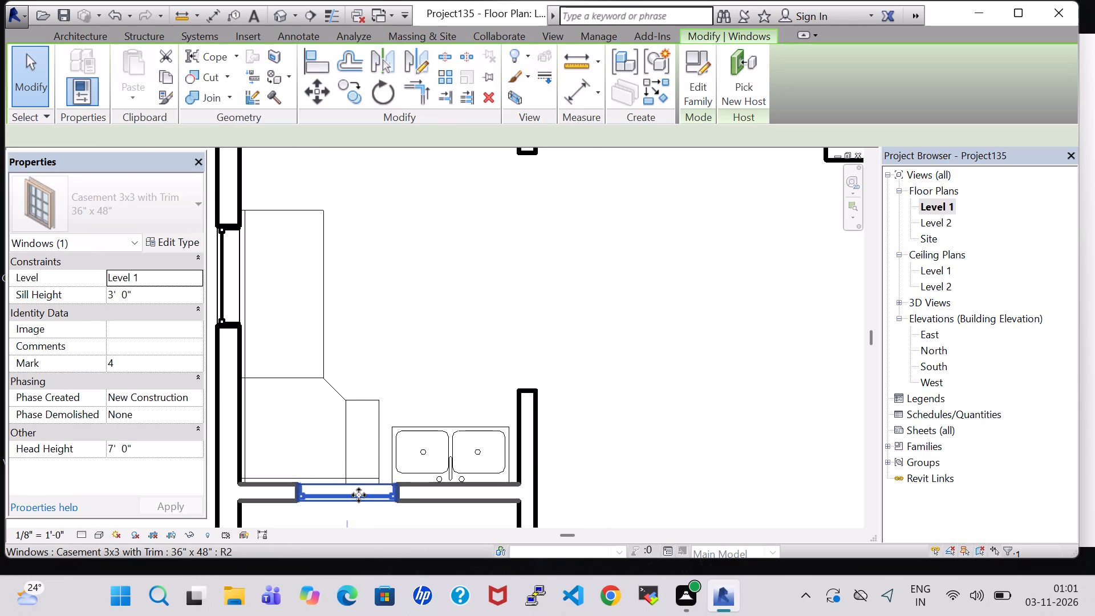
{"action": "key", "text": "Left"}
{"action": "key", "text": "Left"}
{"action": "key", "text": "Left"}
{"action": "key", "text": "Left"}
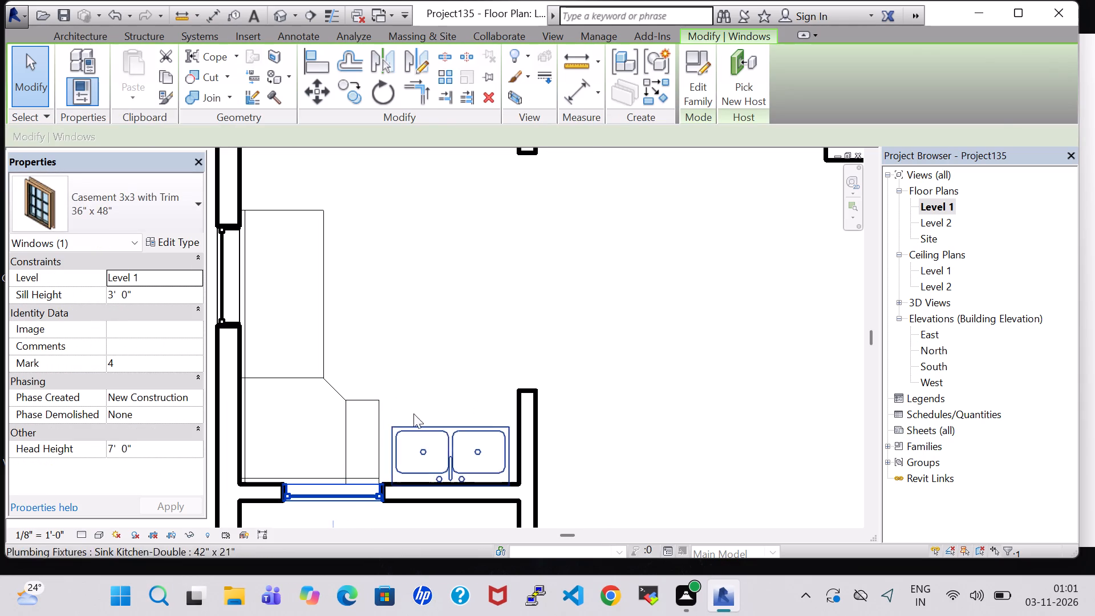
{"action": "left_click", "coordinate": [451, 341]}
Examine the kitchen counter, double sink and windows in the 3D view from several angles.
{"action": "scroll", "coordinate": [451, 341], "scroll_direction": "down", "scroll_amount": 1}
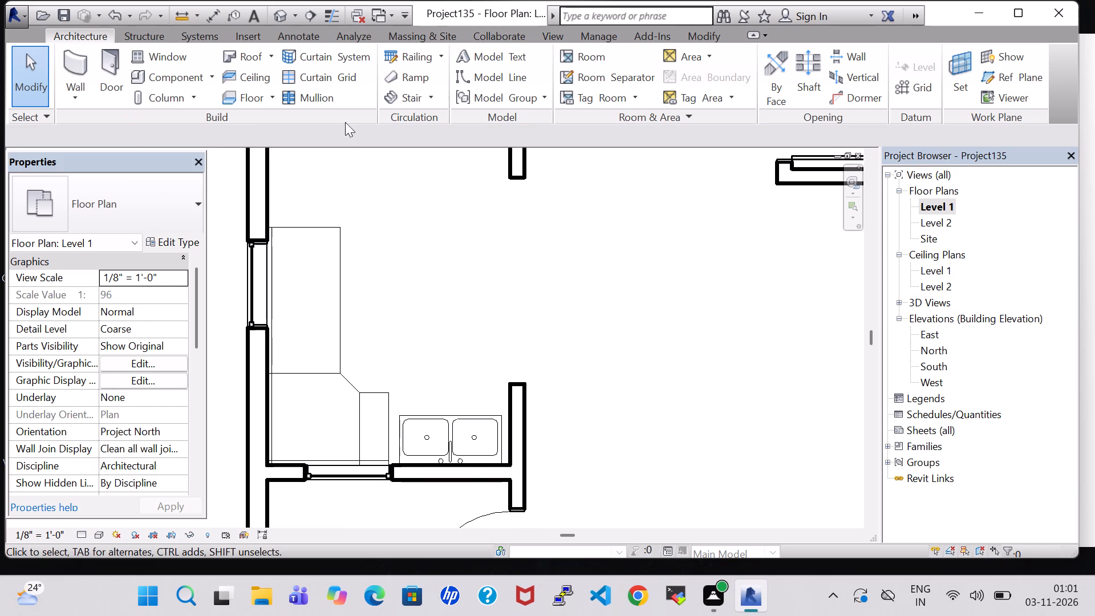
{"action": "left_click", "coordinate": [278, 15]}
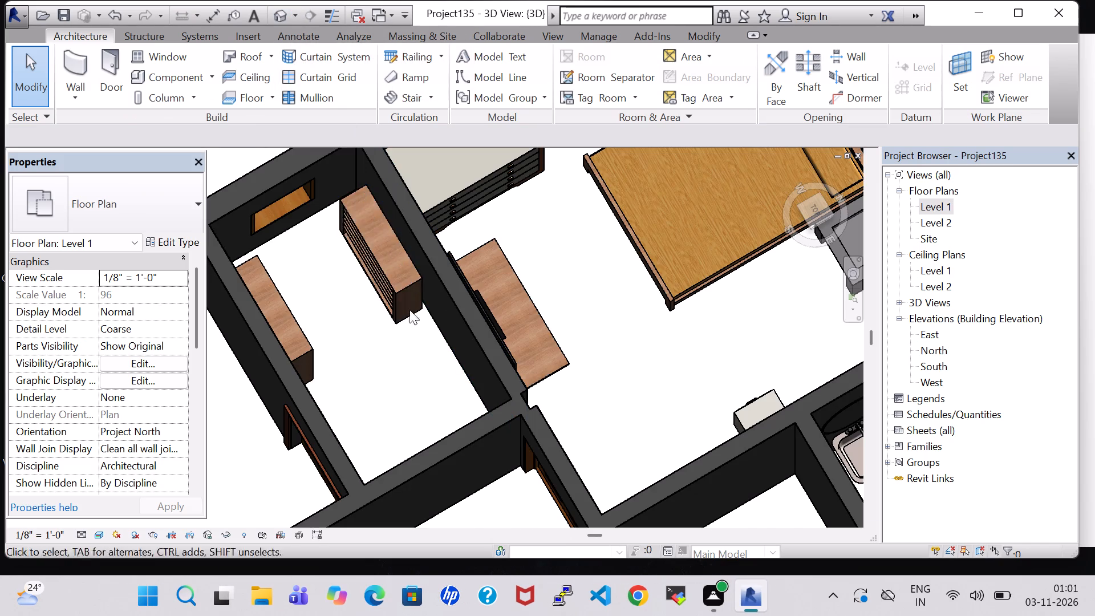
{"action": "scroll", "coordinate": [560, 330], "scroll_direction": "down", "scroll_amount": 7}
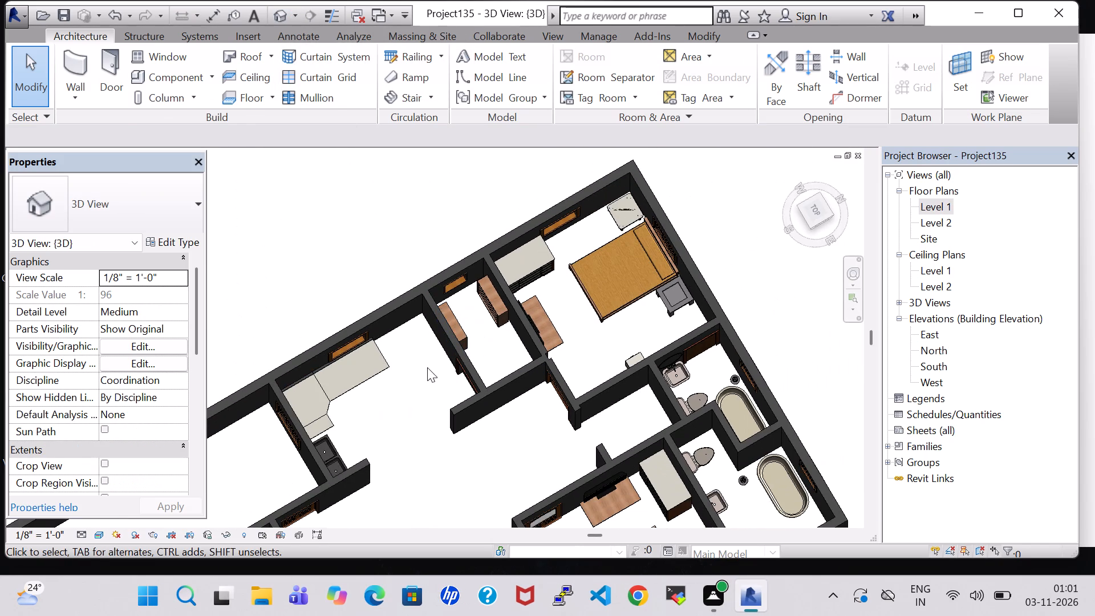
{"action": "middle_click", "coordinate": [400, 404], "text": "shift"}
{"action": "middle_click_drag", "start_coordinate": [396, 434], "coordinate": [309, 410]}
{"action": "middle_click_drag", "start_coordinate": [307, 406], "coordinate": [267, 350]}
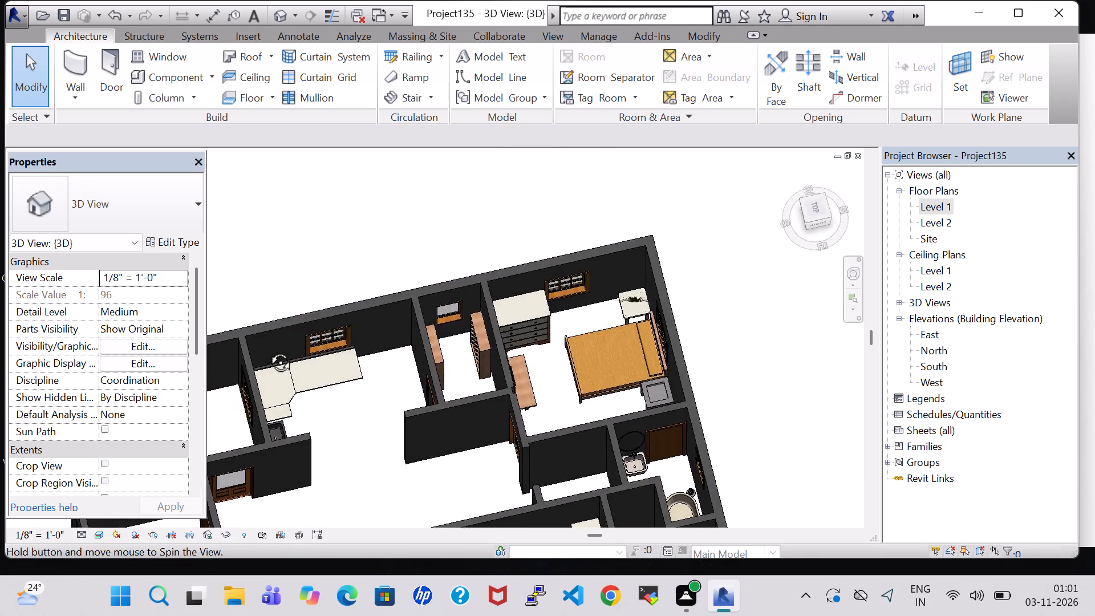
{"action": "middle_click_drag", "start_coordinate": [267, 350], "coordinate": [218, 348]}
{"action": "scroll", "coordinate": [404, 423], "scroll_direction": "up", "scroll_amount": 12}
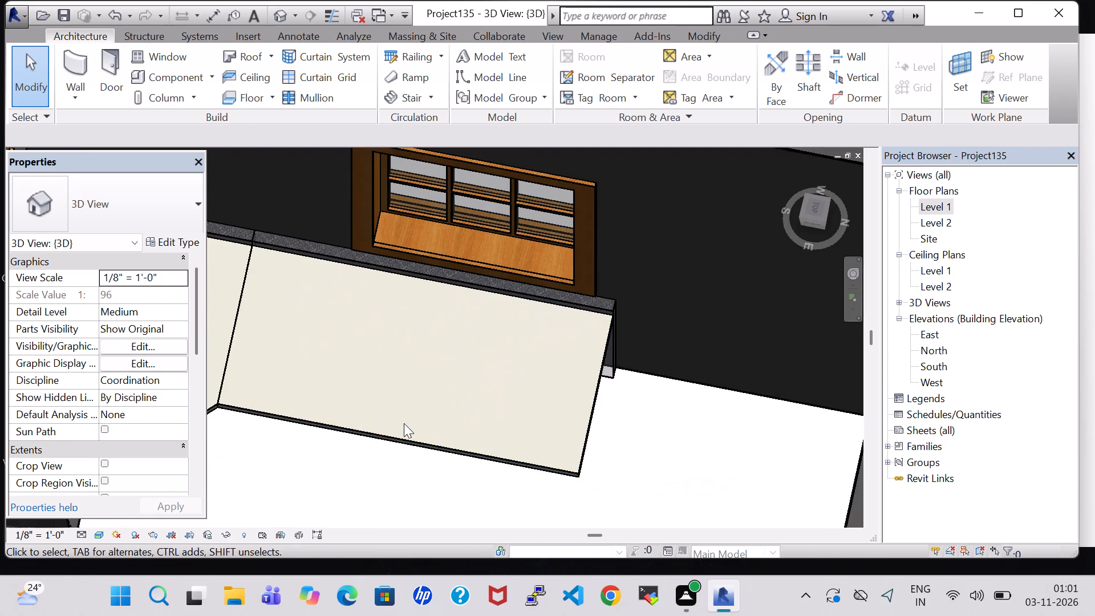
{"action": "middle_click_drag", "start_coordinate": [404, 461], "coordinate": [419, 362], "text": "shift"}
{"action": "scroll", "coordinate": [352, 355], "scroll_direction": "down", "scroll_amount": 2}
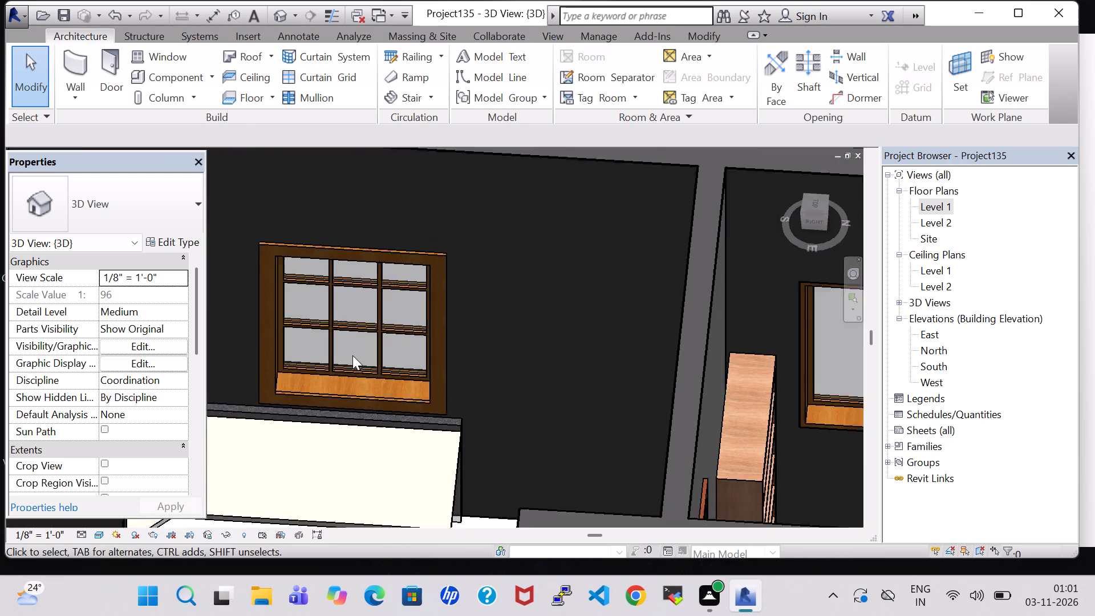
{"action": "scroll", "coordinate": [352, 355], "scroll_direction": "down", "scroll_amount": 4}
{"action": "middle_click_drag", "start_coordinate": [352, 360], "coordinate": [287, 402], "text": "shift"}
{"action": "middle_click_drag", "start_coordinate": [287, 402], "coordinate": [331, 240]}
{"action": "scroll", "coordinate": [287, 402], "scroll_direction": "up", "scroll_amount": 1}
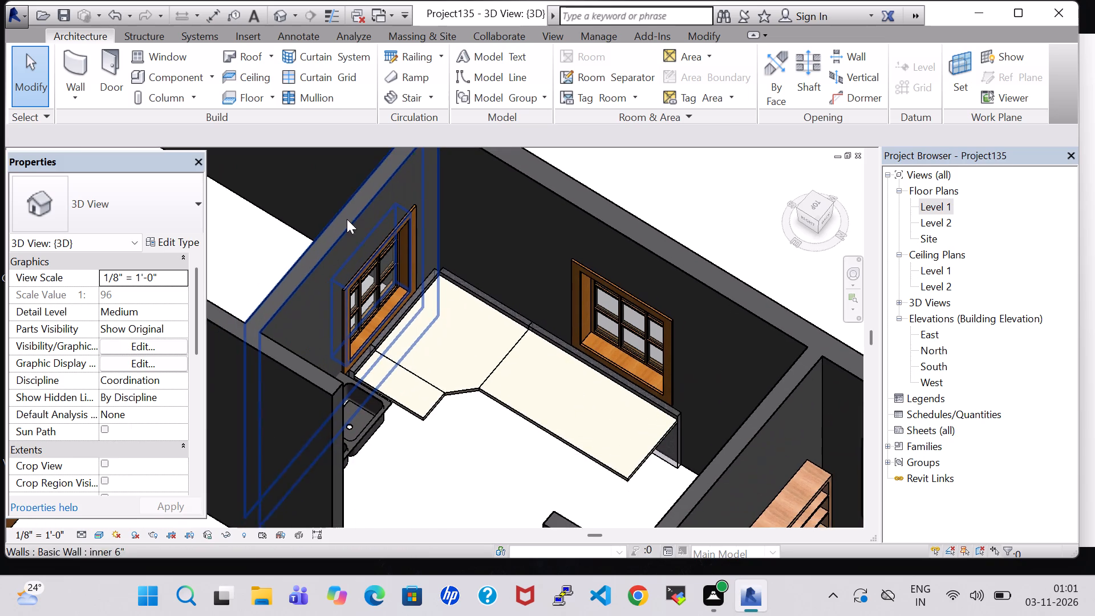
{"action": "middle_click_drag", "start_coordinate": [472, 297], "coordinate": [379, 359]}
{"action": "middle_click_drag", "start_coordinate": [391, 450], "coordinate": [382, 177]}
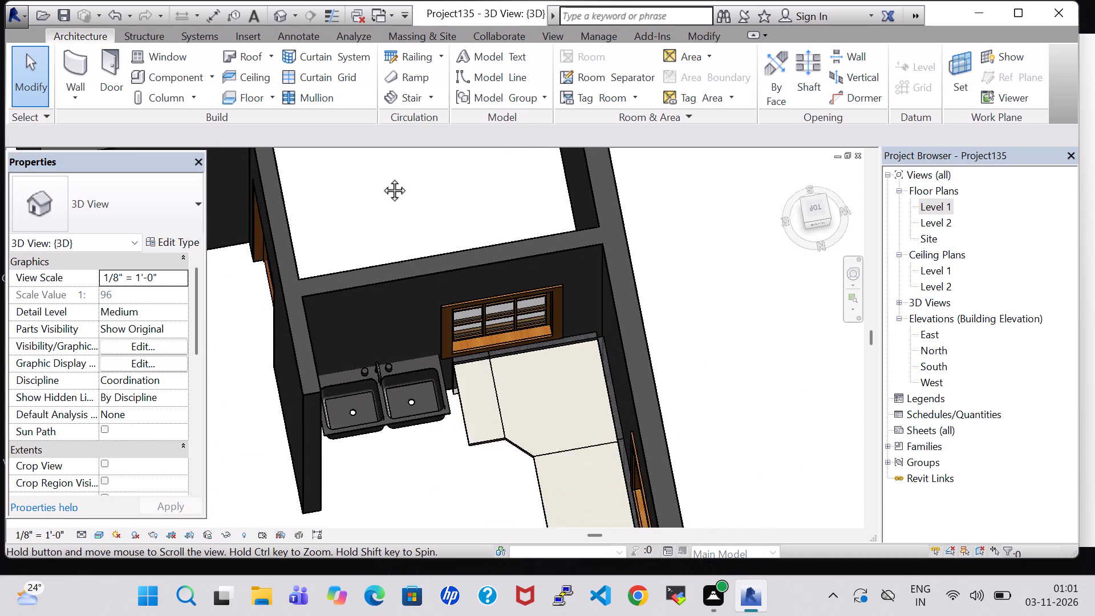
{"action": "middle_click_drag", "start_coordinate": [382, 177], "coordinate": [382, 168]}
{"action": "scroll", "coordinate": [424, 298], "scroll_direction": "up", "scroll_amount": 8}
{"action": "middle_click_drag", "start_coordinate": [420, 264], "coordinate": [416, 226]}
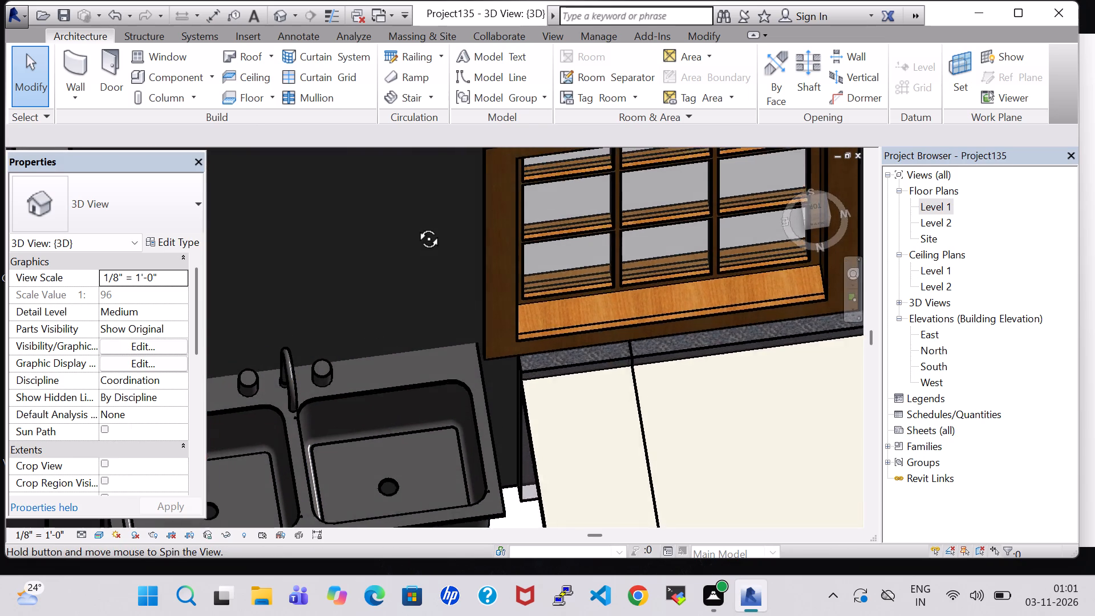
{"action": "middle_click_drag", "start_coordinate": [416, 226], "coordinate": [415, 220]}
{"action": "scroll", "coordinate": [415, 221], "scroll_direction": "down", "scroll_amount": 5}
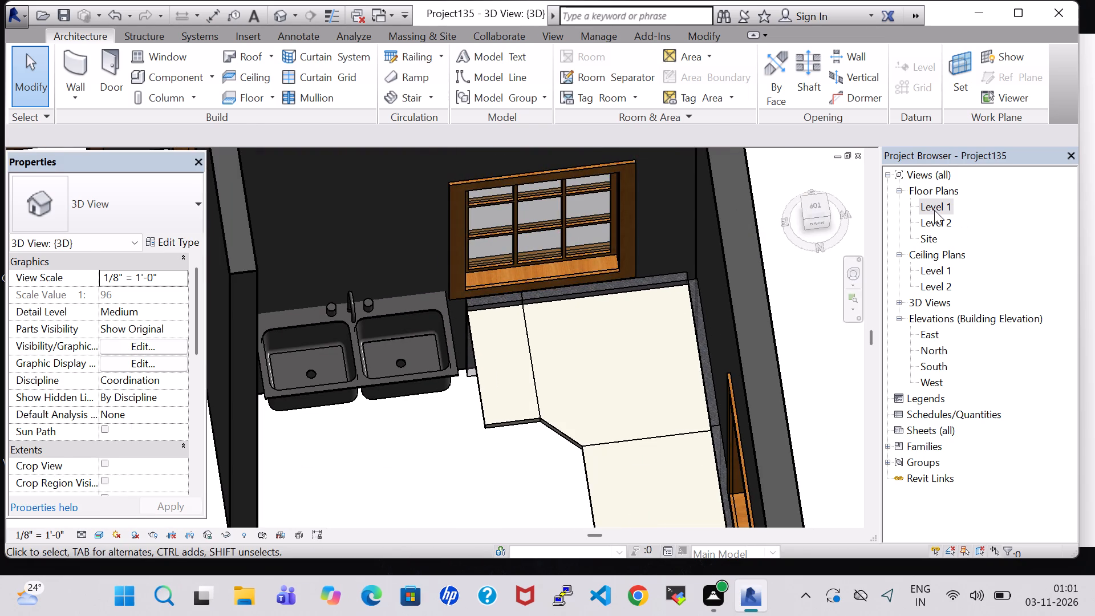
Back in the Level 1 plan, load the Cook Top-4 Unit family from the US Imperial Specialty Equipment, Domestic folder.
{"action": "double_click", "coordinate": [933, 209]}
{"action": "scroll", "coordinate": [481, 314], "scroll_direction": "down", "scroll_amount": 2}
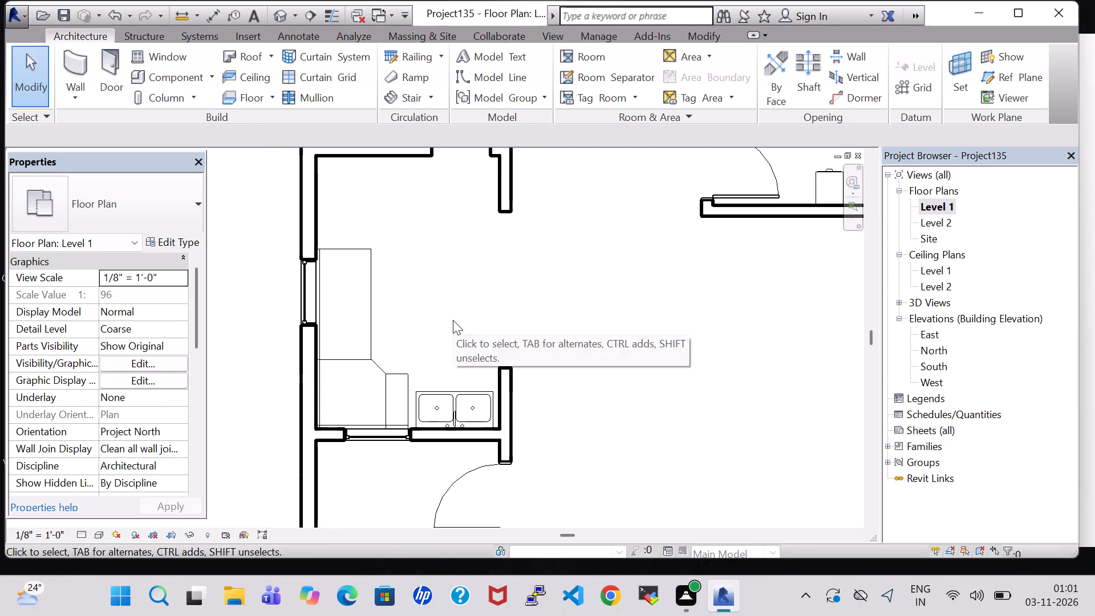
{"action": "left_click", "coordinate": [173, 82]}
{"action": "left_click", "coordinate": [691, 78]}
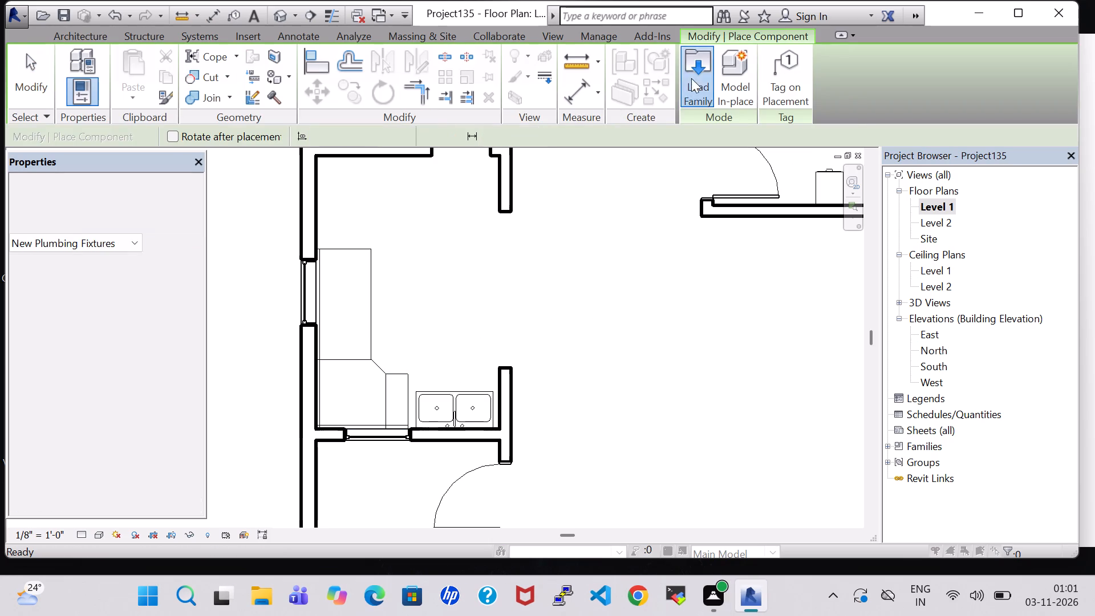
{"action": "left_click", "coordinate": [412, 311]}
{"action": "key", "text": "s"}
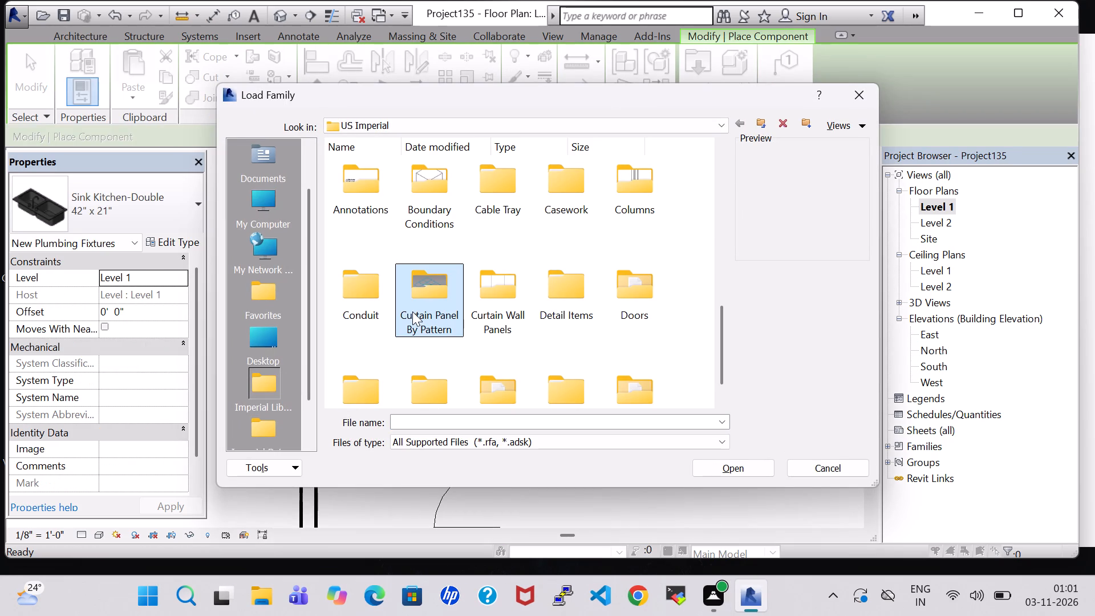
{"action": "double_click", "coordinate": [451, 189]}
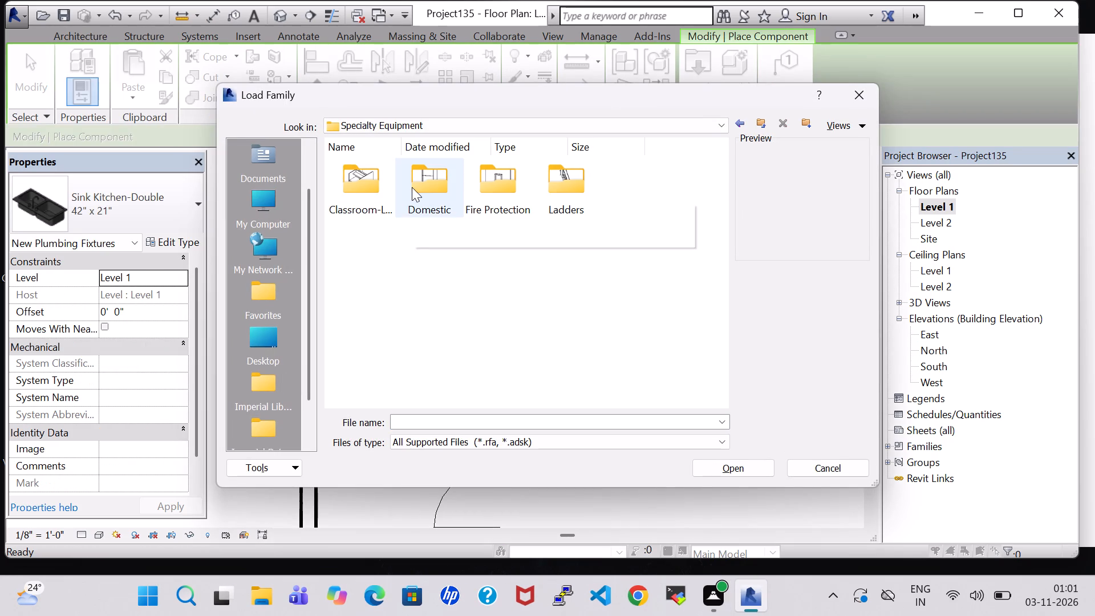
{"action": "double_click", "coordinate": [412, 187]}
{"action": "left_click", "coordinate": [436, 187]}
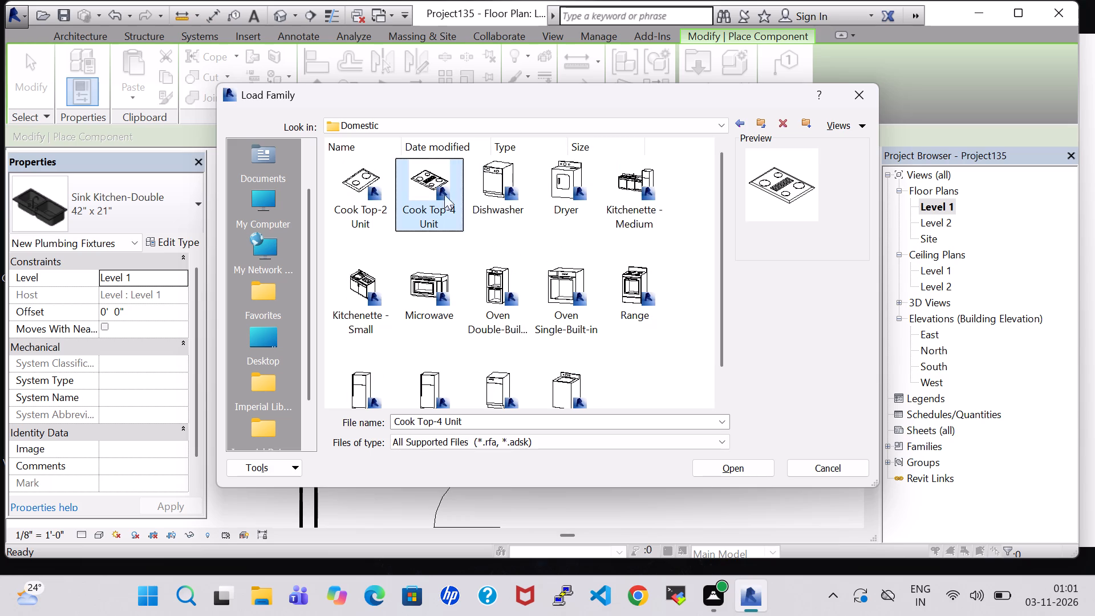
{"action": "left_click", "coordinate": [724, 468]}
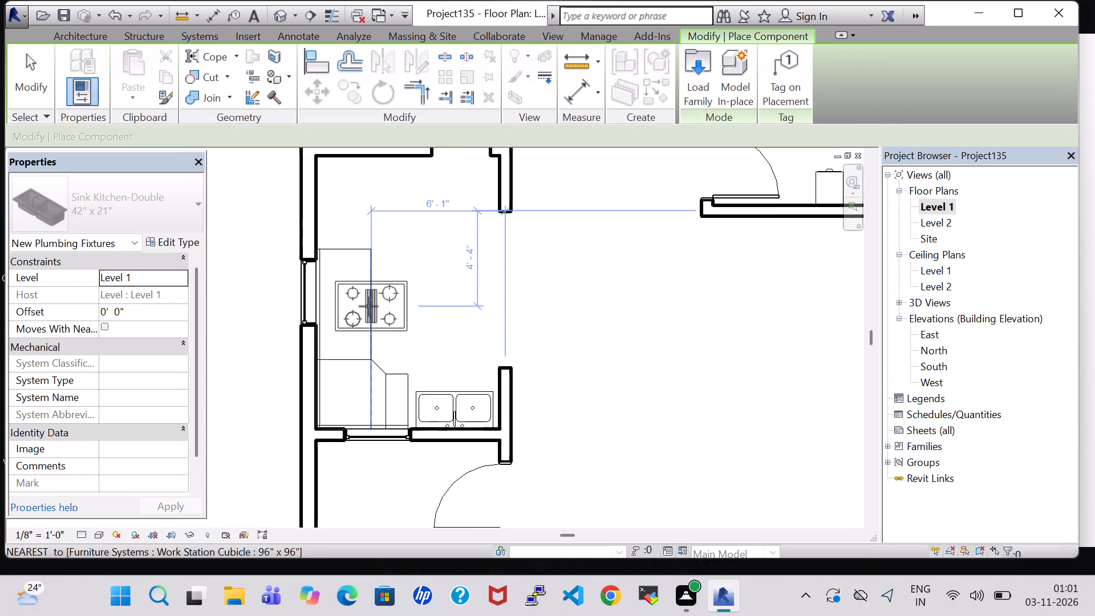
Place the 36" x 20" Cook Top-4 Unit, rotated 90 degrees, on the counter in front of the west window, about 1' 7" from the wall.
{"action": "key", "text": "space"}
{"action": "scroll", "coordinate": [368, 306], "scroll_direction": "up", "scroll_amount": 5}
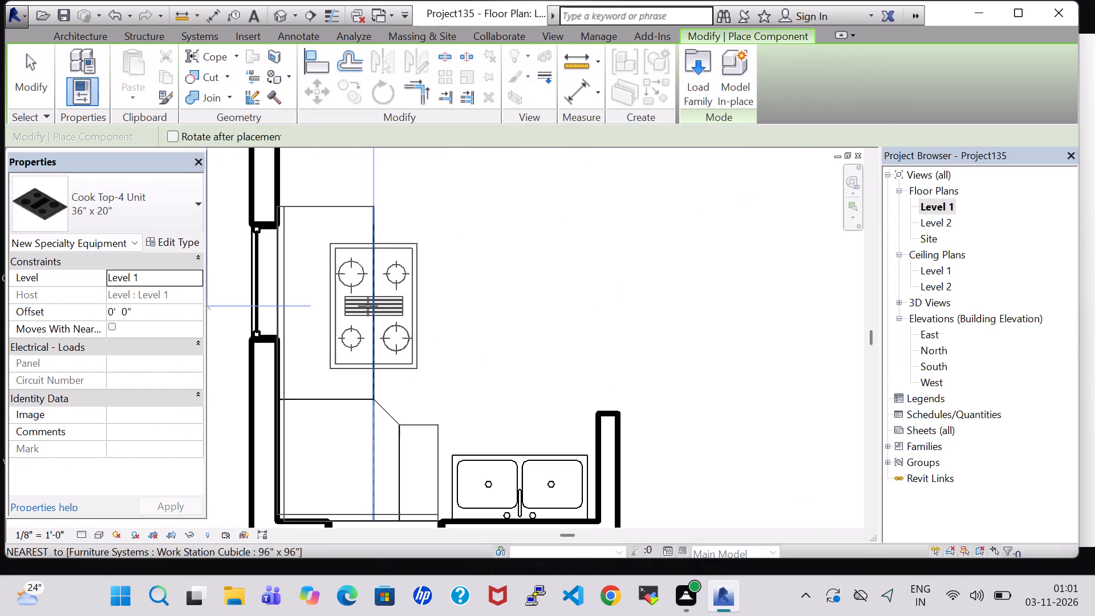
{"action": "left_click", "coordinate": [321, 287]}
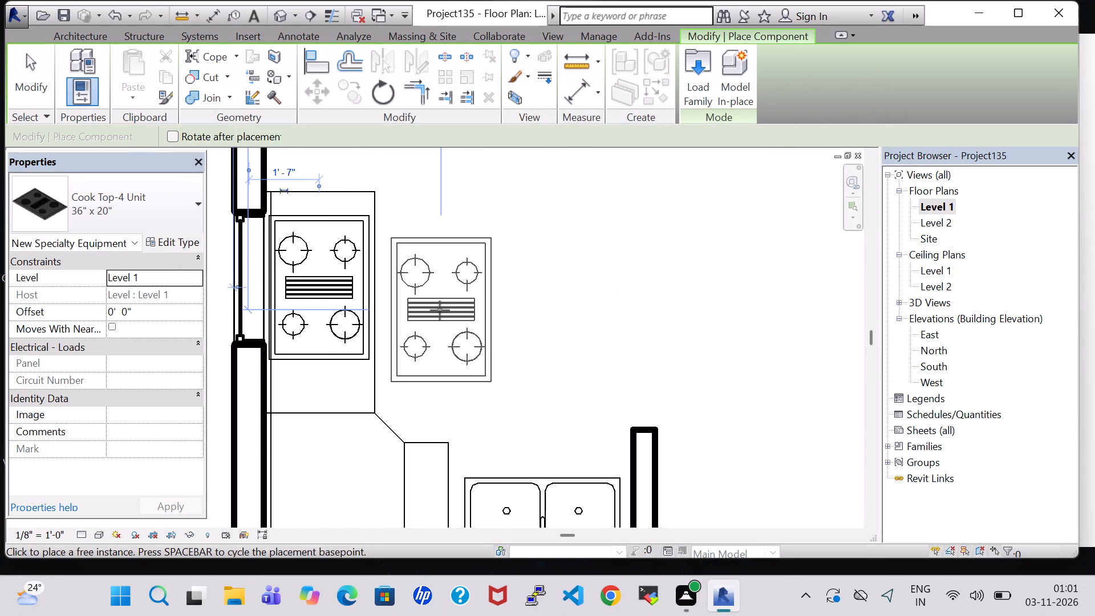
{"action": "key", "text": "Escape"}
{"action": "key", "text": "Escape"}
{"action": "left_click", "coordinate": [326, 281]}
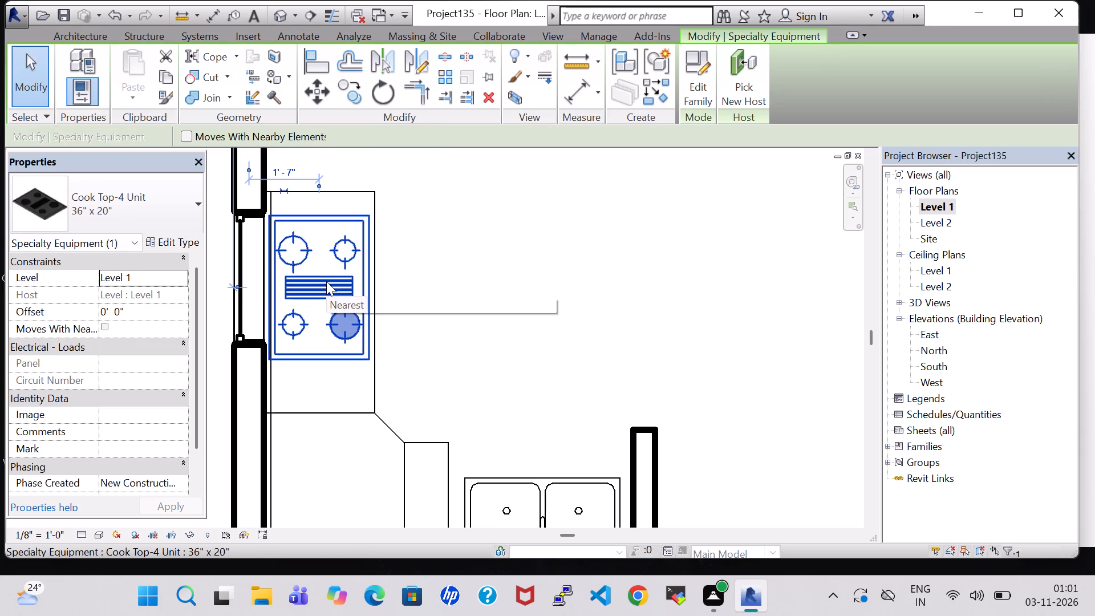
{"action": "key", "text": "Right"}
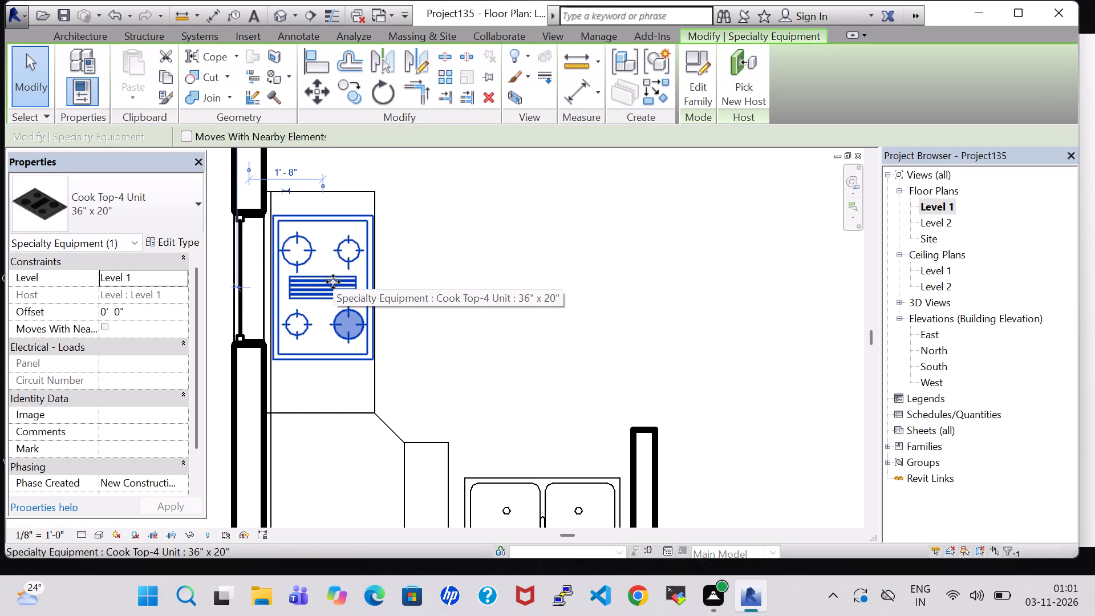
{"action": "key", "text": "Left"}
{"action": "left_click", "coordinate": [433, 297]}
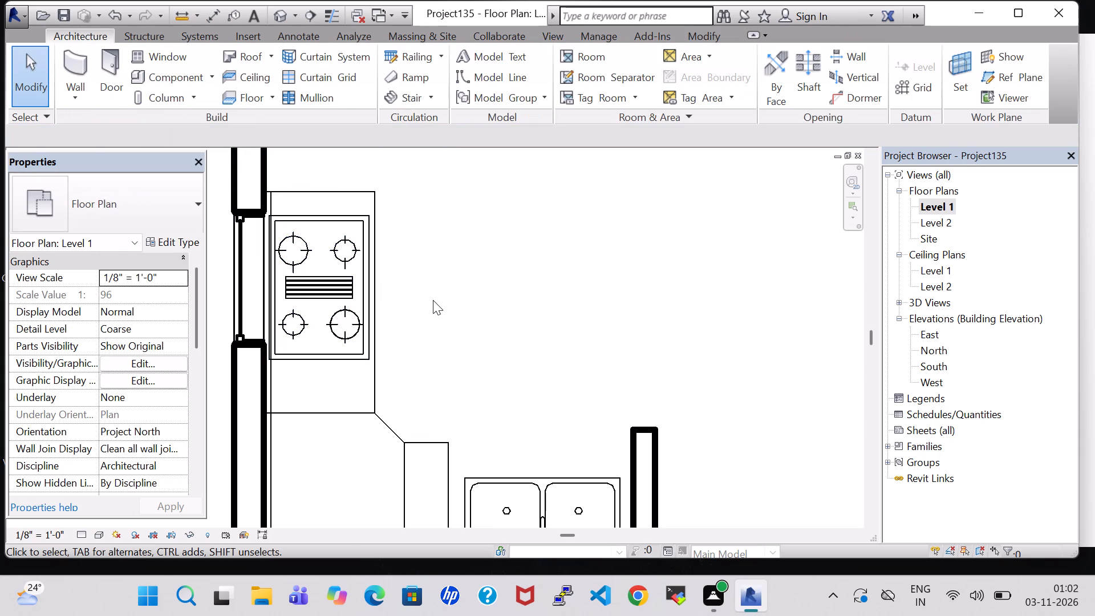
Save the project when restarting component placement.
{"action": "scroll", "coordinate": [433, 301], "scroll_direction": "down", "scroll_amount": 2}
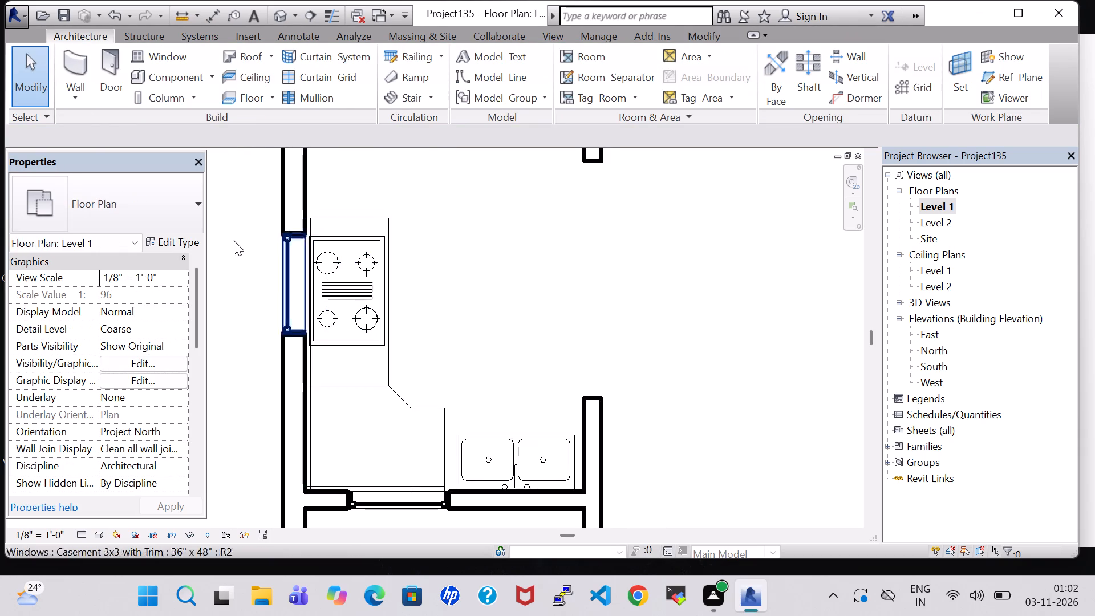
{"action": "left_click", "coordinate": [171, 72]}
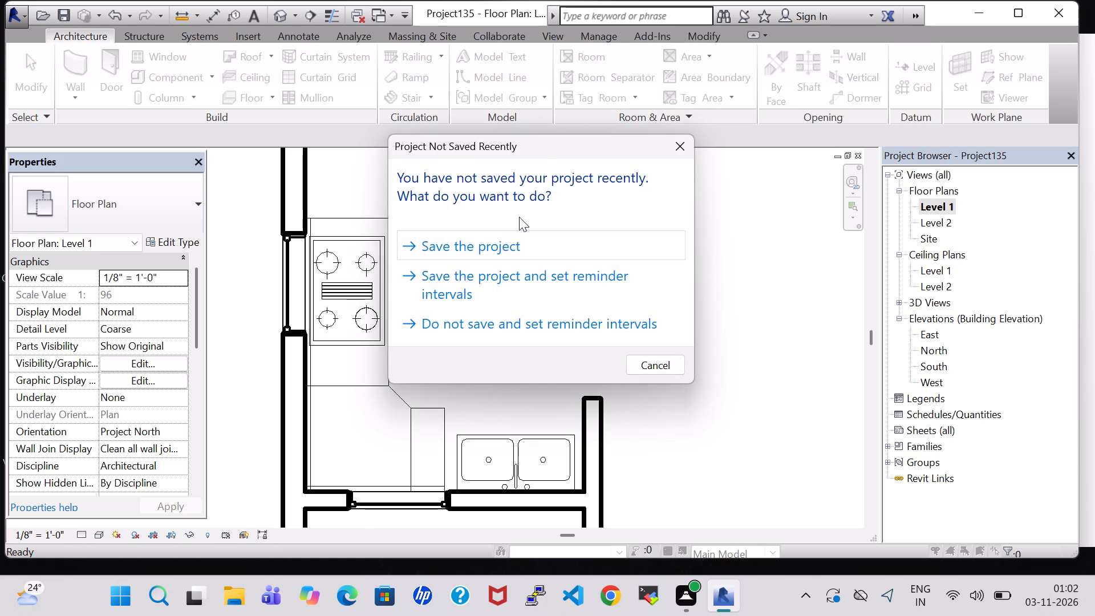
{"action": "left_click", "coordinate": [501, 238]}
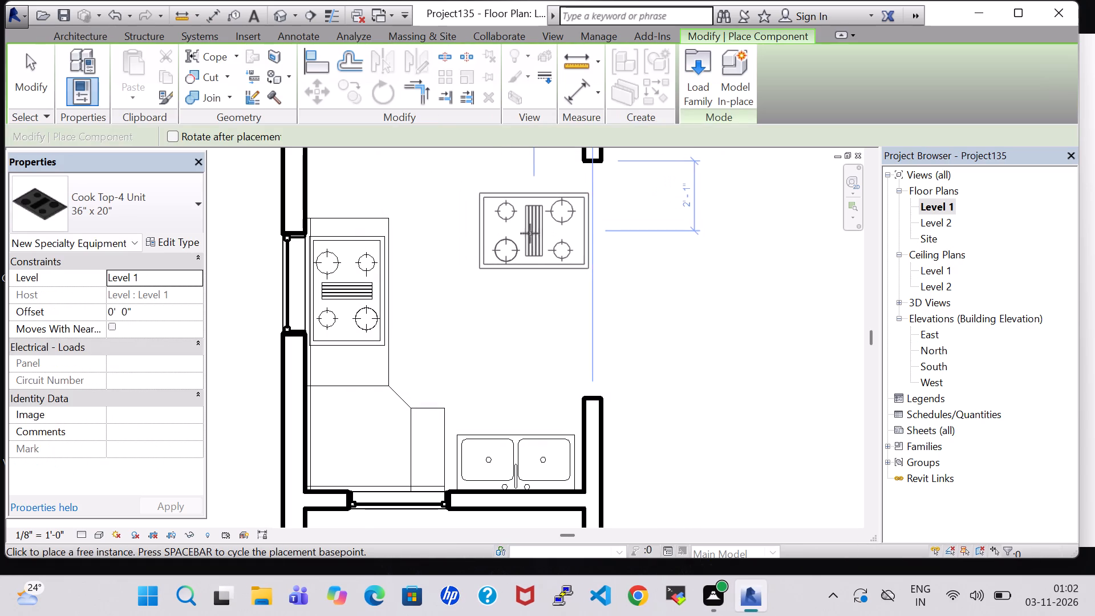
Restart component placement and open the US Imperial library to load another family.
{"action": "key", "text": "Escape"}
{"action": "left_click", "coordinate": [174, 68]}
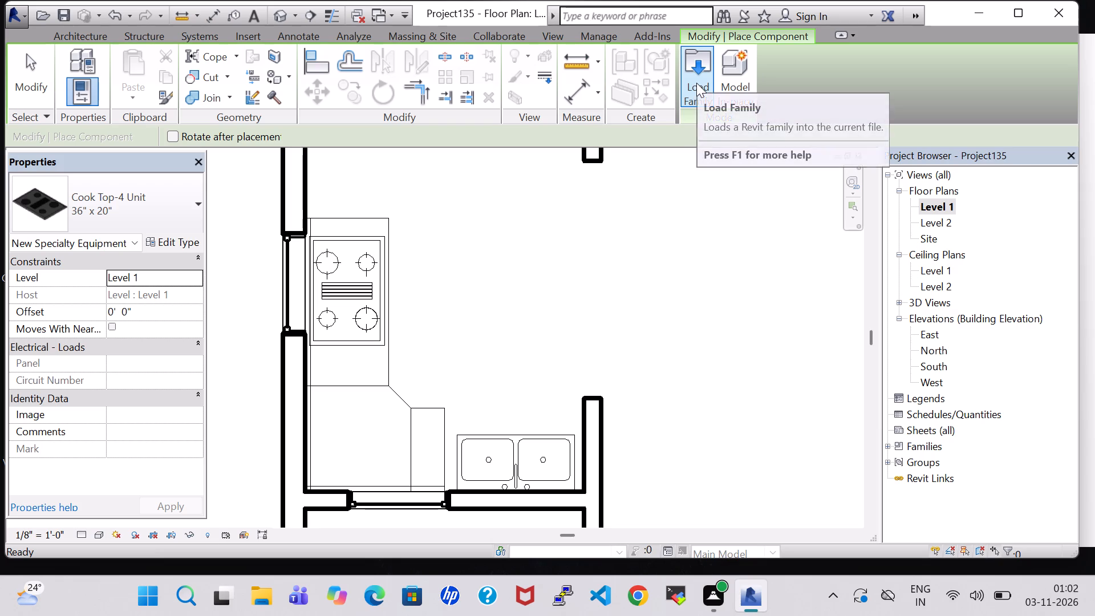
{"action": "left_click", "coordinate": [696, 83]}
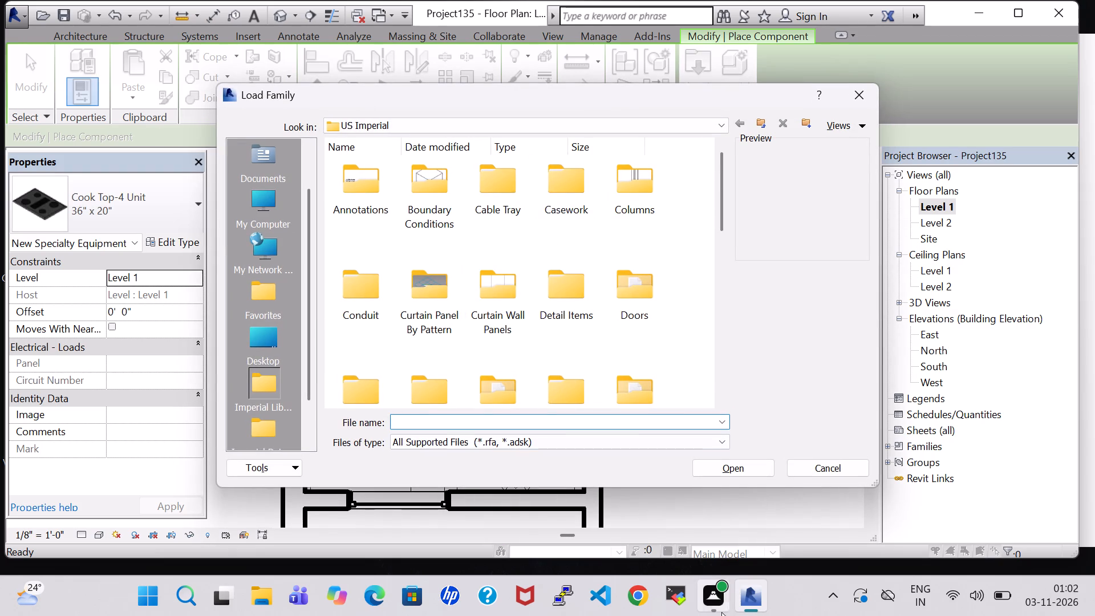
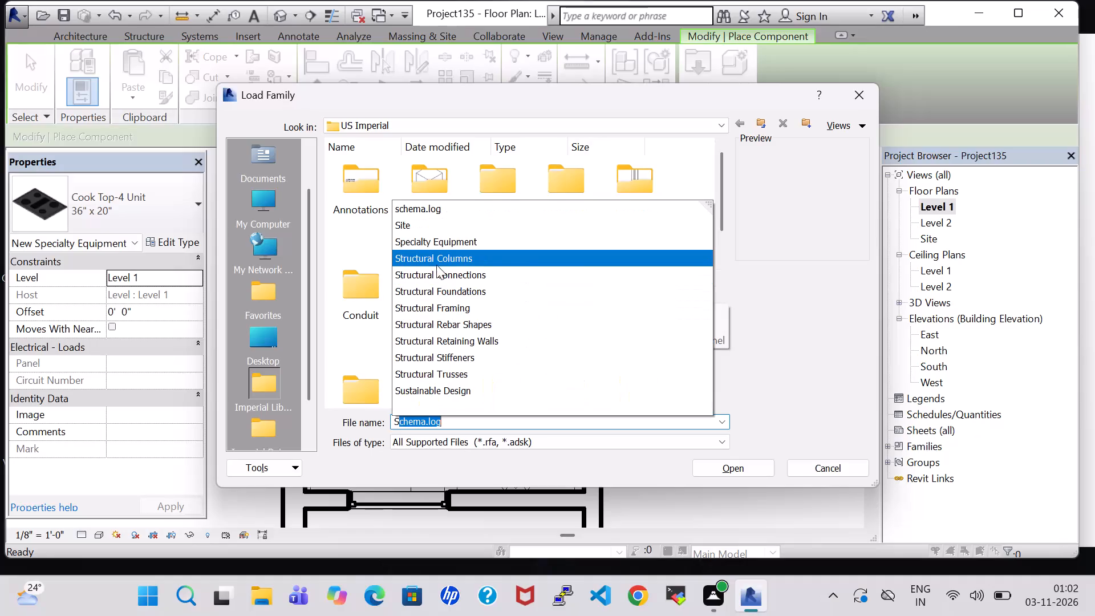
Load the Microwave family from the Domestic folder of the Specialty Equipment library.
{"action": "left_click", "coordinate": [804, 276]}
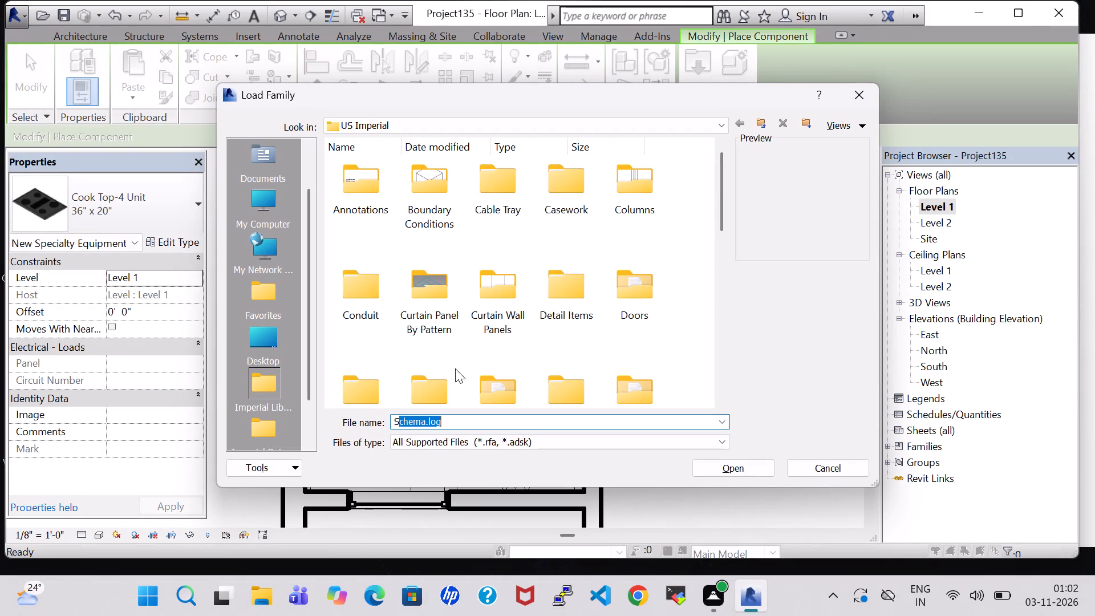
{"action": "left_click", "coordinate": [477, 310]}
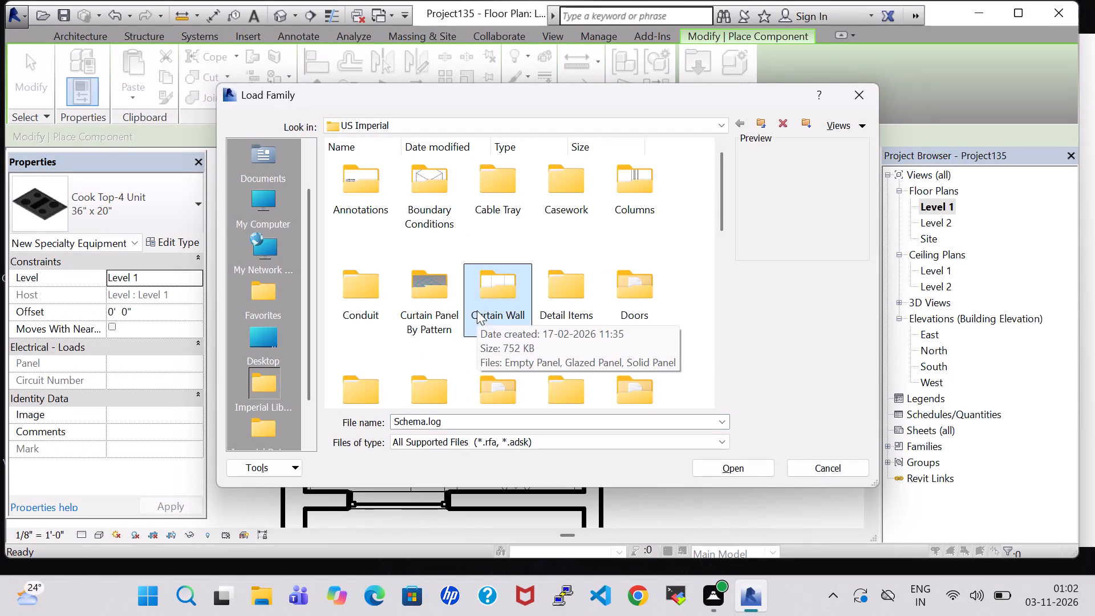
{"action": "scroll", "coordinate": [441, 306], "scroll_direction": "down", "scroll_amount": 3}
{"action": "double_click", "coordinate": [439, 277]}
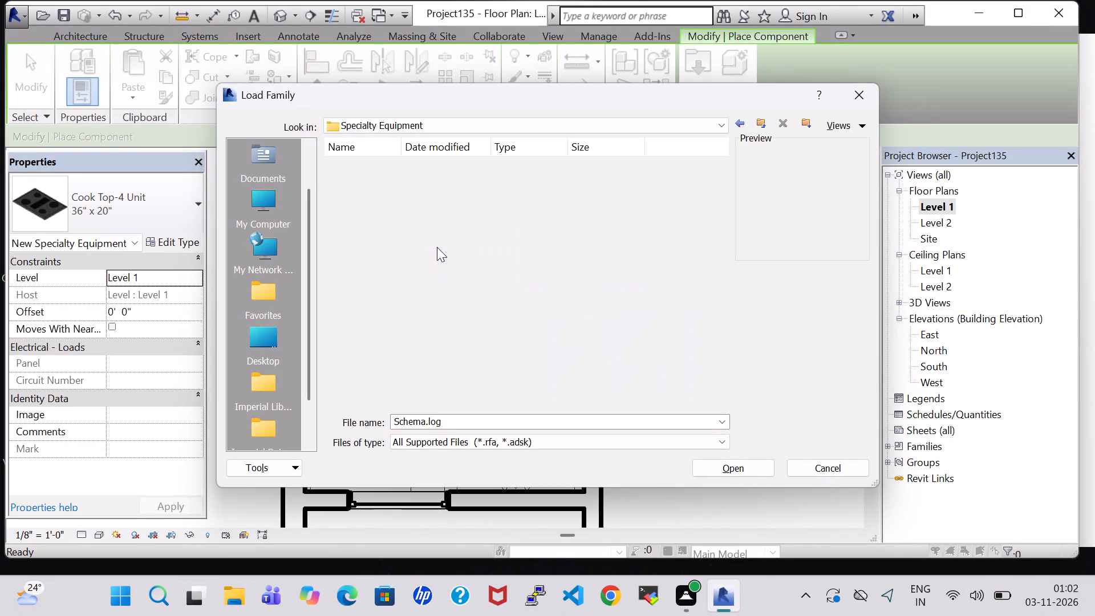
{"action": "double_click", "coordinate": [437, 206]}
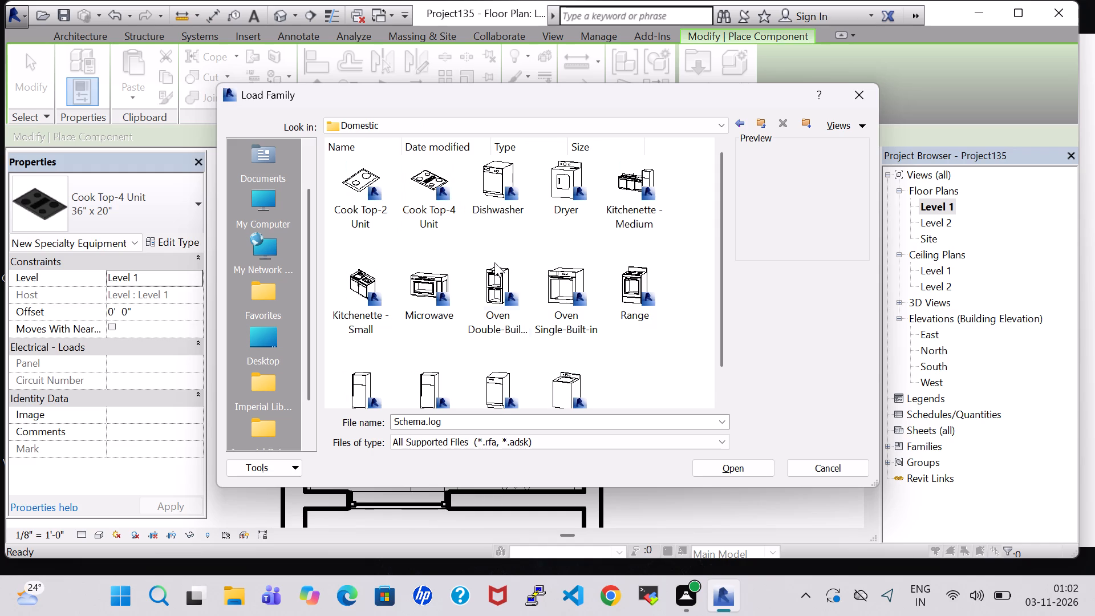
{"action": "left_click", "coordinate": [440, 278]}
{"action": "left_click", "coordinate": [711, 460]}
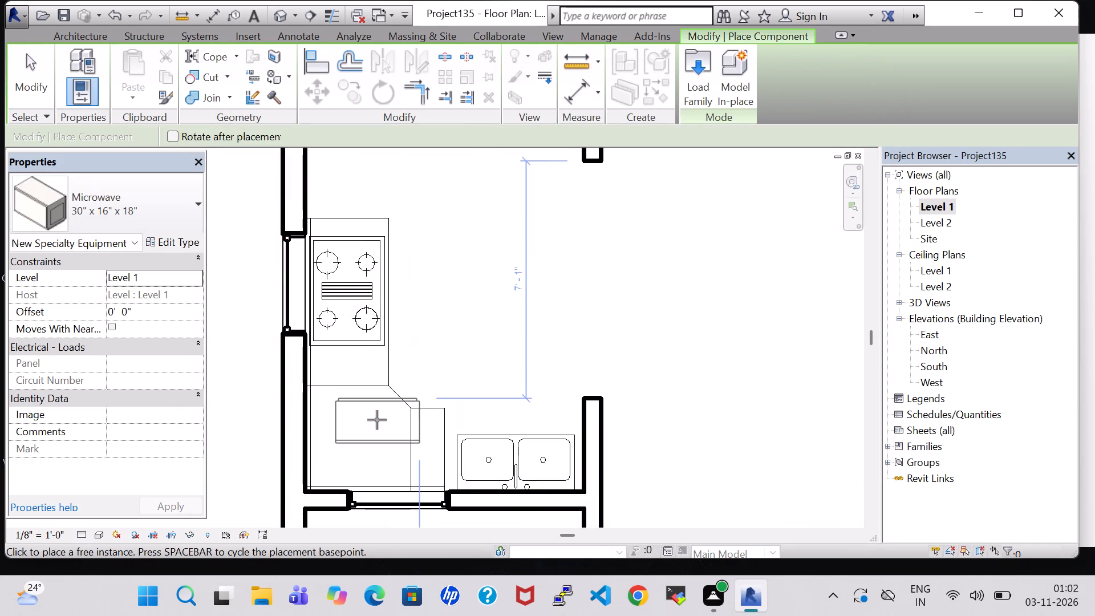
Place the 30" x 16" x 18" microwave, turned 180°, on the corner counter beside the sink and end placement.
{"action": "key", "text": "space"}
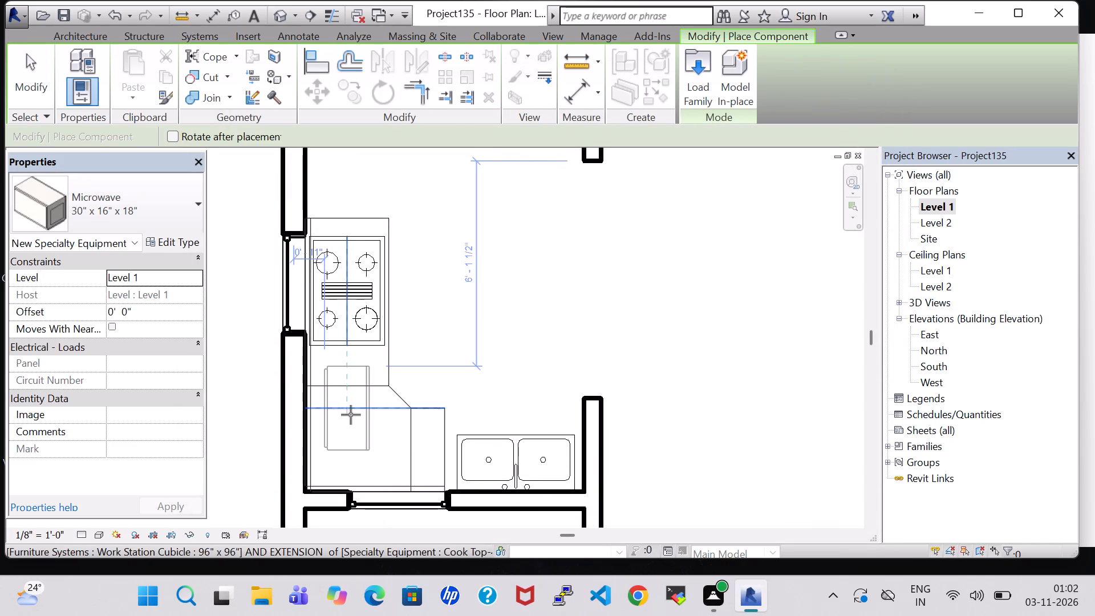
{"action": "key", "text": "space"}
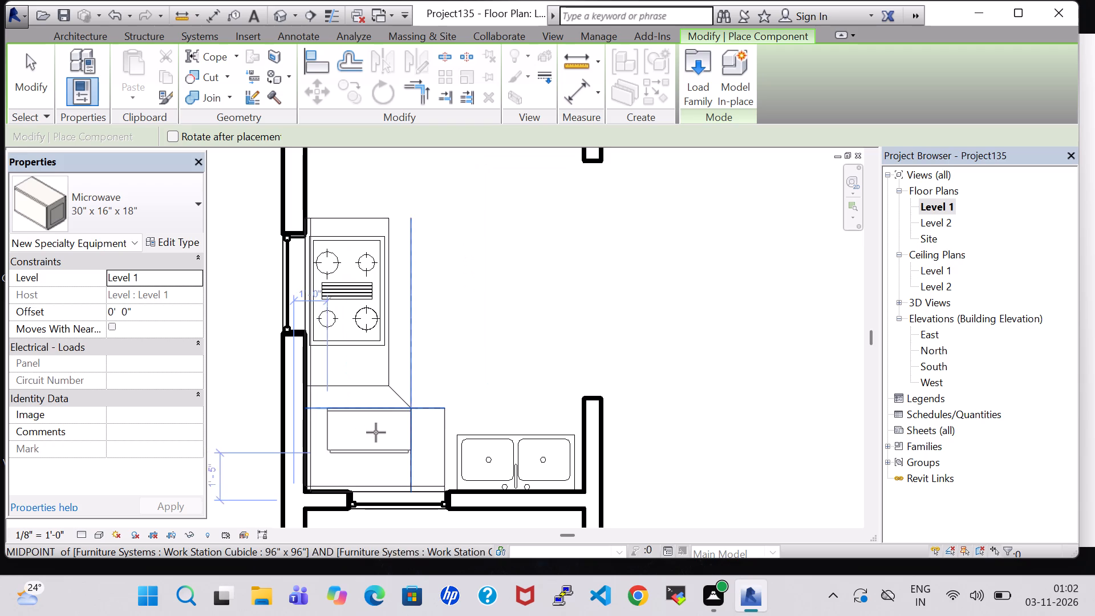
{"action": "left_click", "coordinate": [381, 445]}
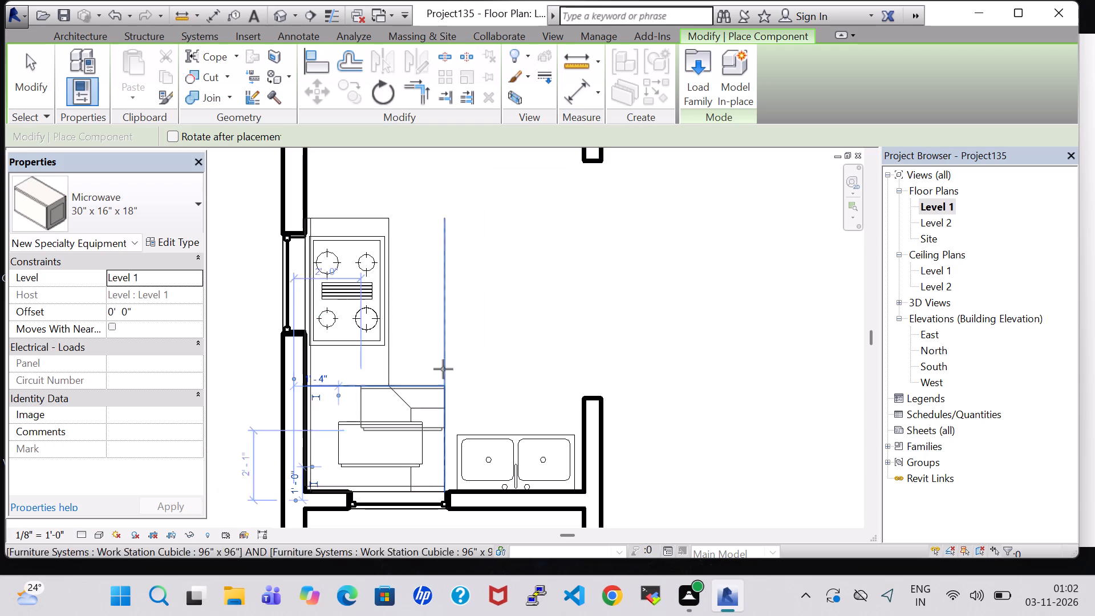
{"action": "key", "text": "Escape"}
{"action": "key", "text": "Escape"}
Load the Refrigerator family from the Domestic folder of the Specialty Equipment library as a new component.
{"action": "scroll", "coordinate": [457, 329], "scroll_direction": "down", "scroll_amount": 4}
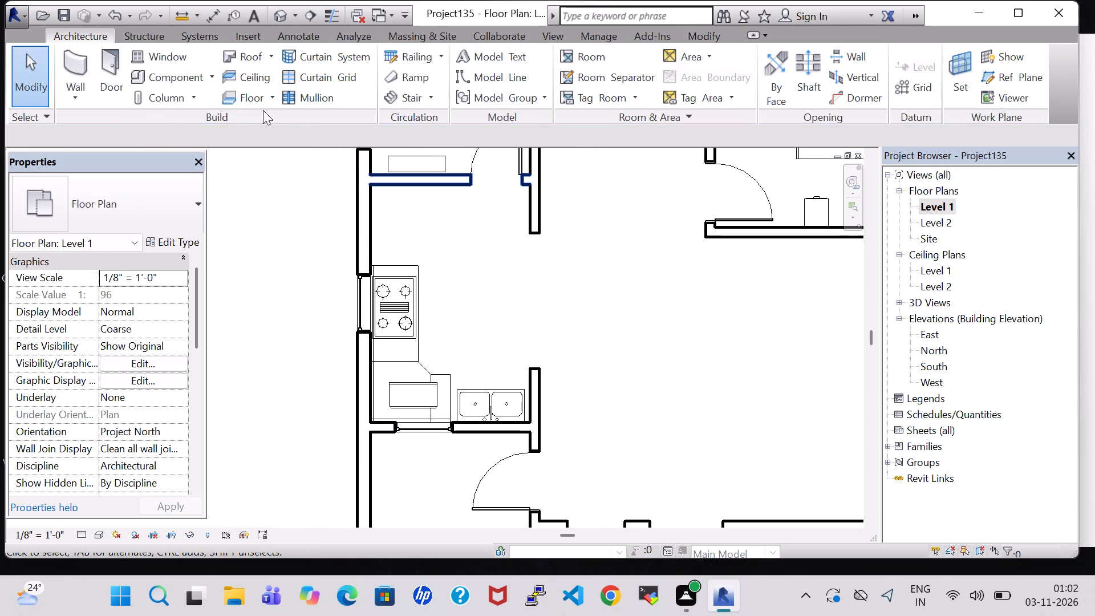
{"action": "left_click", "coordinate": [169, 74]}
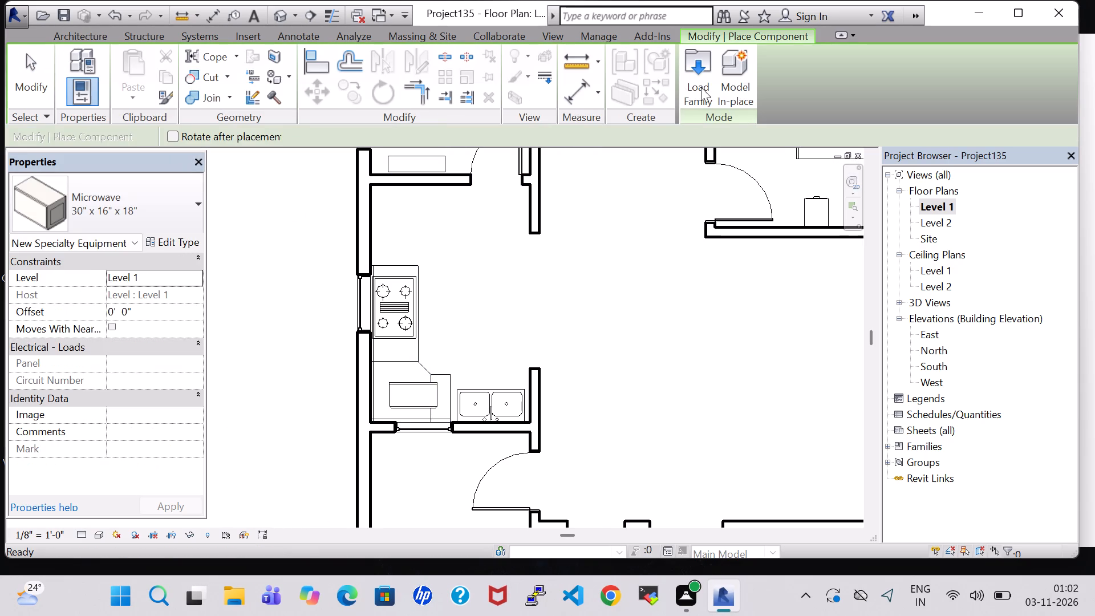
{"action": "double_click", "coordinate": [701, 87]}
{"action": "left_click", "coordinate": [631, 394]}
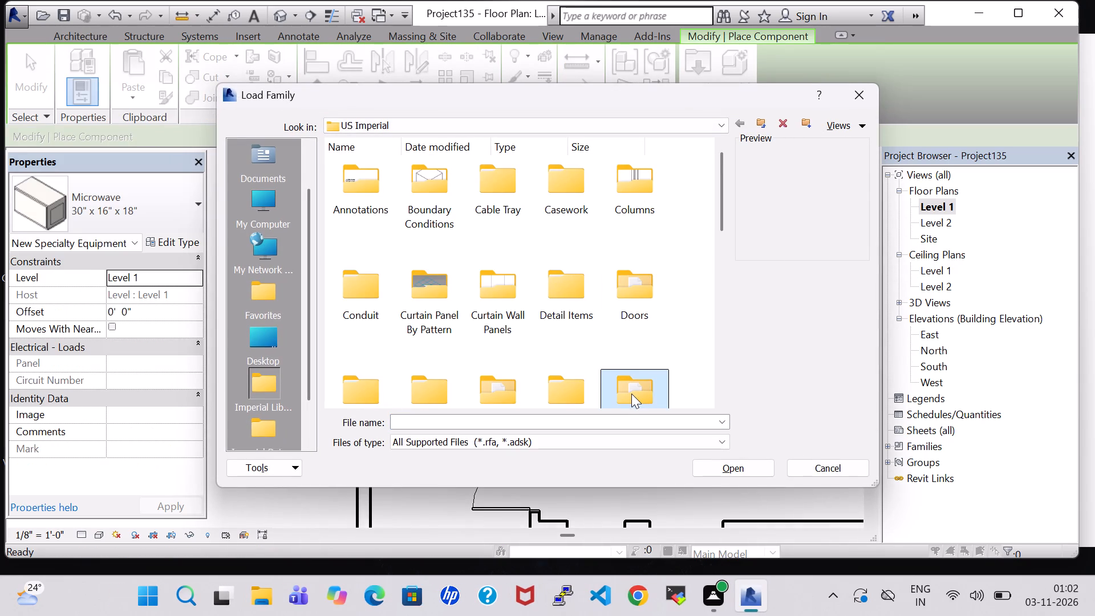
{"action": "key", "text": "s"}
{"action": "double_click", "coordinate": [427, 187]}
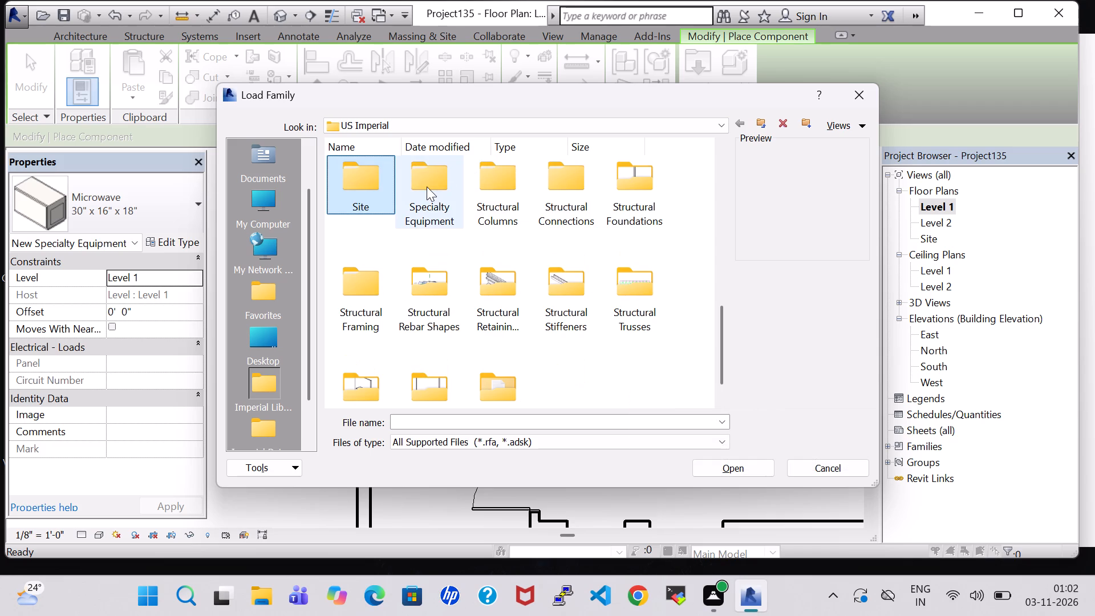
{"action": "double_click", "coordinate": [427, 189]}
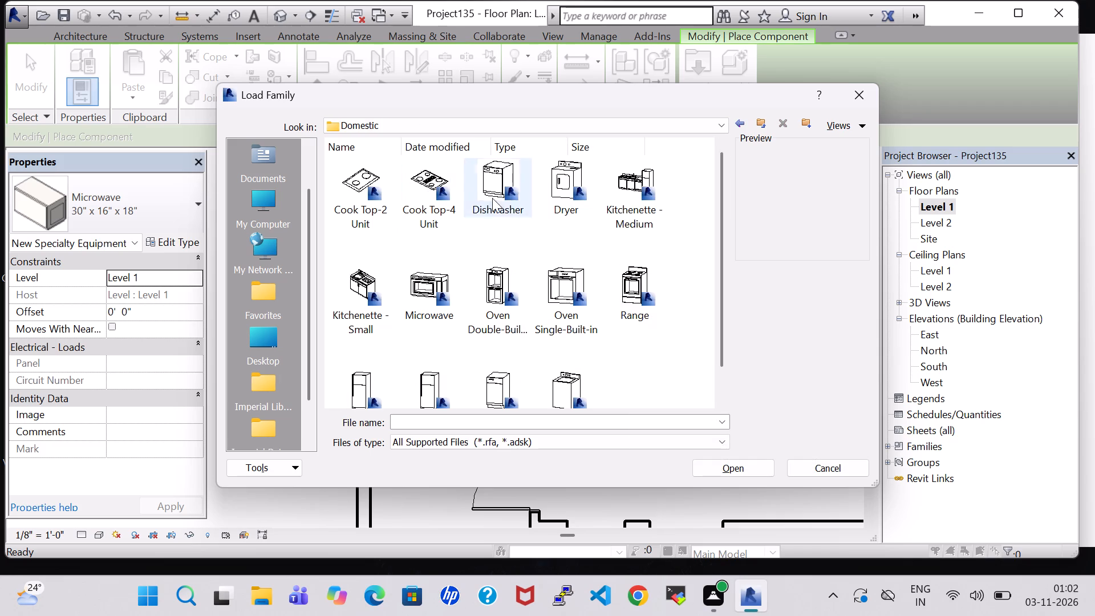
{"action": "scroll", "coordinate": [525, 335], "scroll_direction": "down", "scroll_amount": 2}
{"action": "left_click", "coordinate": [452, 347]}
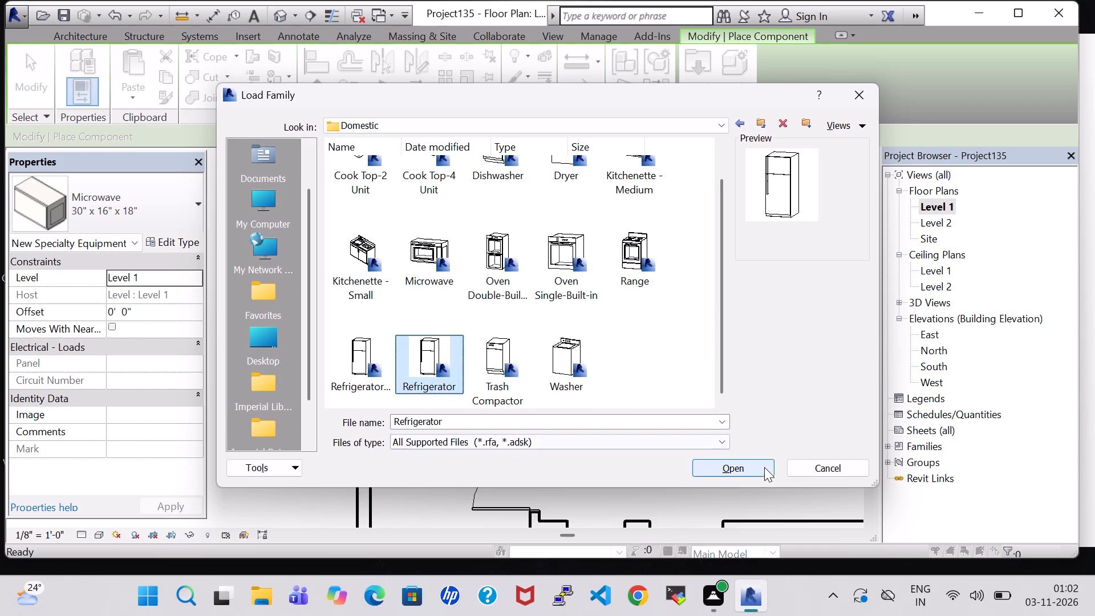
{"action": "left_click", "coordinate": [766, 469]}
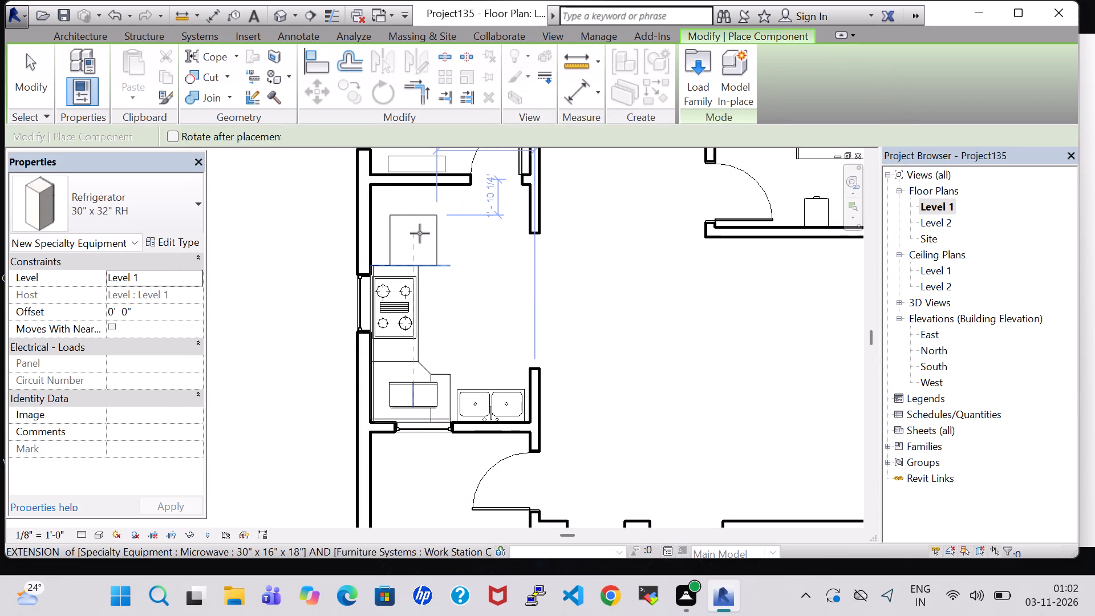
Place one 30" x 32" RH refrigerator in the kitchen just north of the cooktop counter and end placement.
{"action": "left_click", "coordinate": [416, 226]}
{"action": "key", "text": "space"}
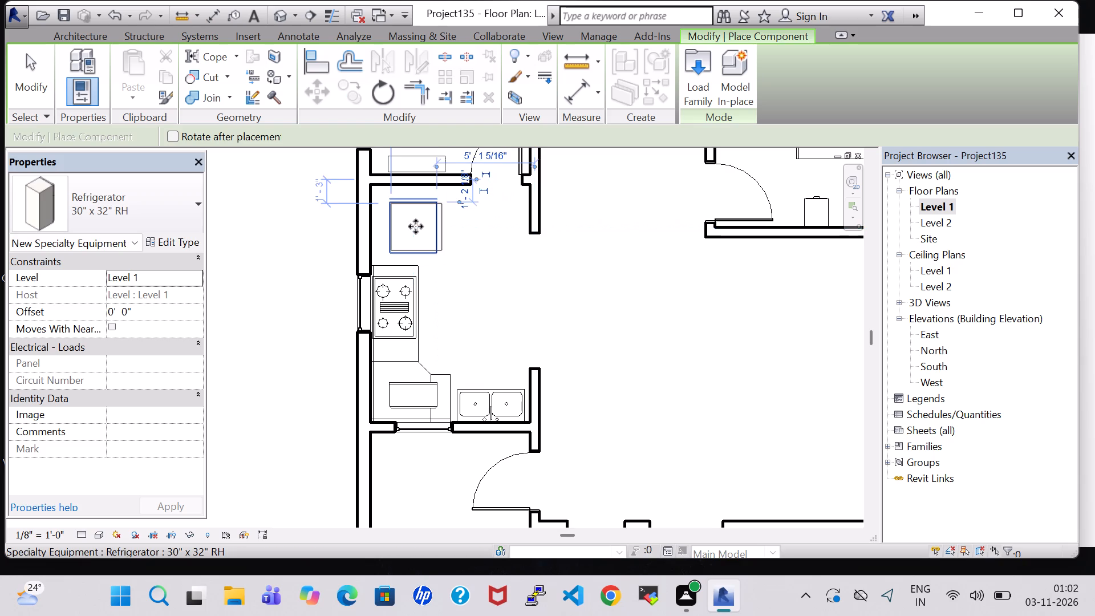
{"action": "key", "text": "space"}
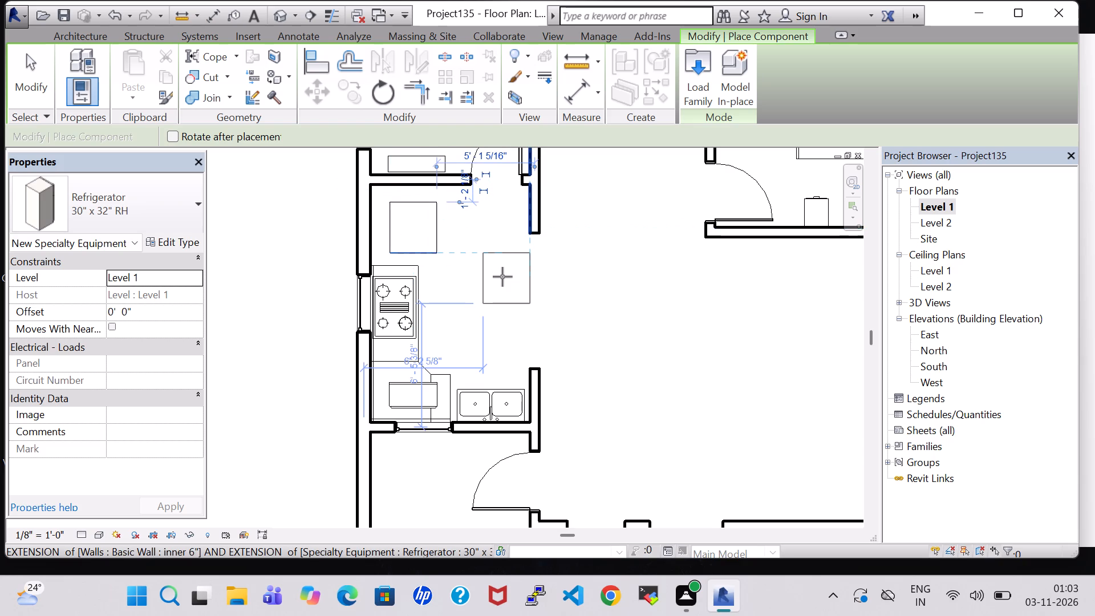
{"action": "key", "text": "Escape"}
{"action": "key", "text": "Escape"}
Rotate the refrigerator 90° and nudge it into the kitchen's northwest corner, closer to the exterior wall and the partition above it.
{"action": "left_click", "coordinate": [428, 240]}
{"action": "left_click", "coordinate": [432, 248]}
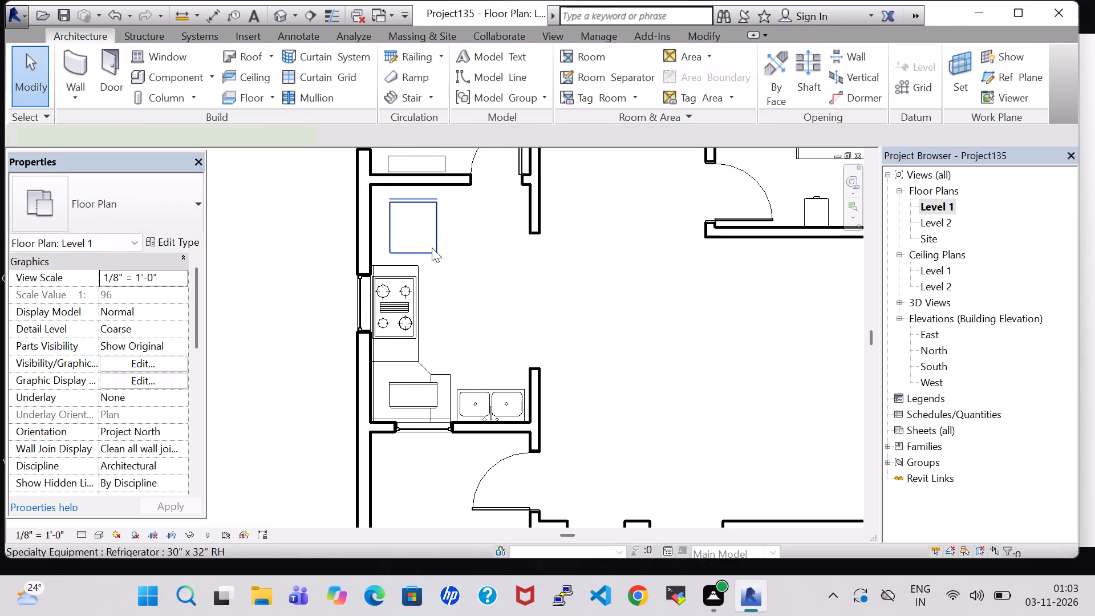
{"action": "key", "text": "space"}
{"action": "scroll", "coordinate": [432, 248], "scroll_direction": "up", "scroll_amount": 1}
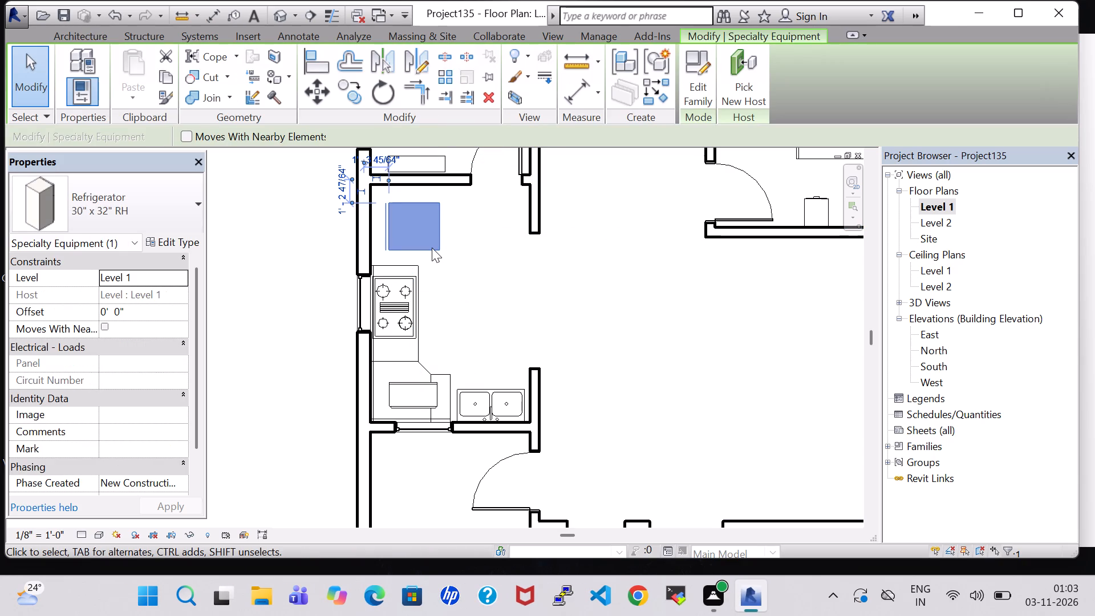
{"action": "key", "text": "Left"}
{"action": "key", "text": "Left"}
{"action": "key", "text": "Left"}
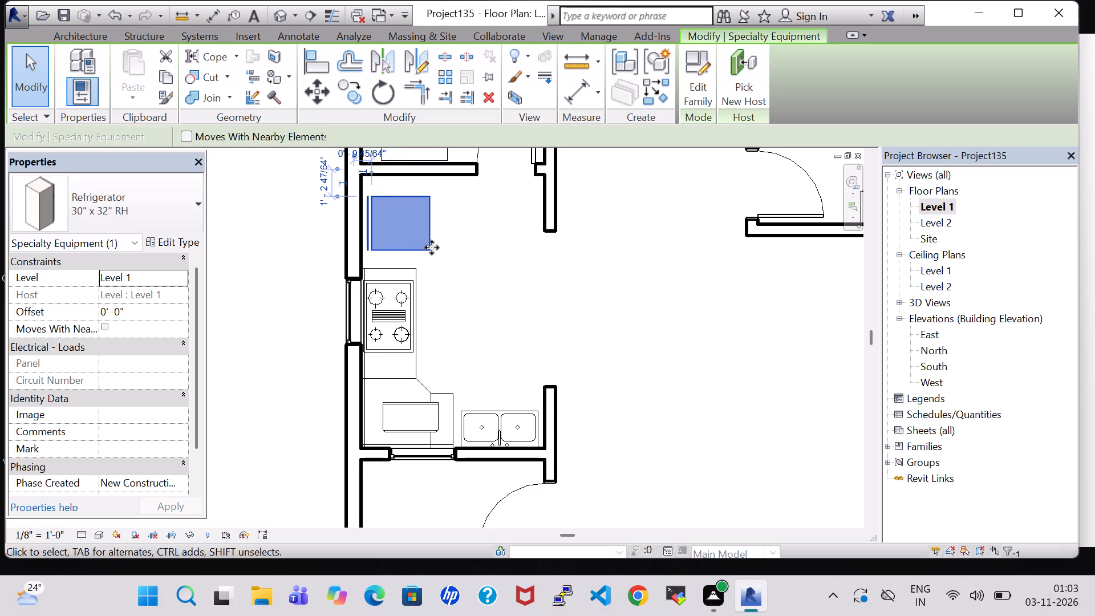
{"action": "key", "text": "Up"}
{"action": "key", "text": "Up"}
{"action": "key", "text": "Up"}
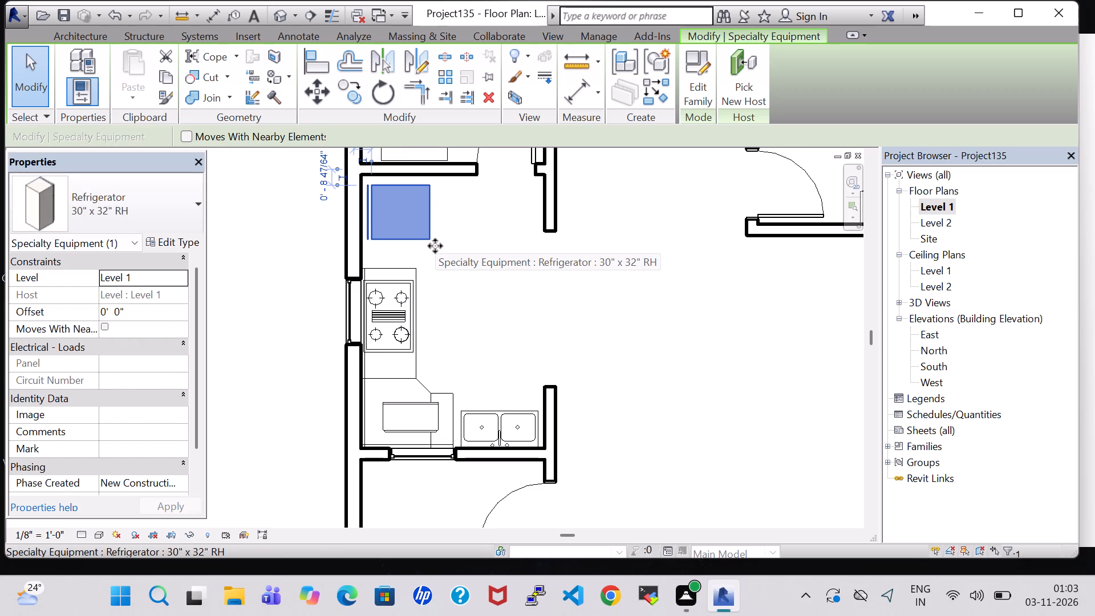
{"action": "key", "text": "Left"}
{"action": "left_click", "coordinate": [473, 266]}
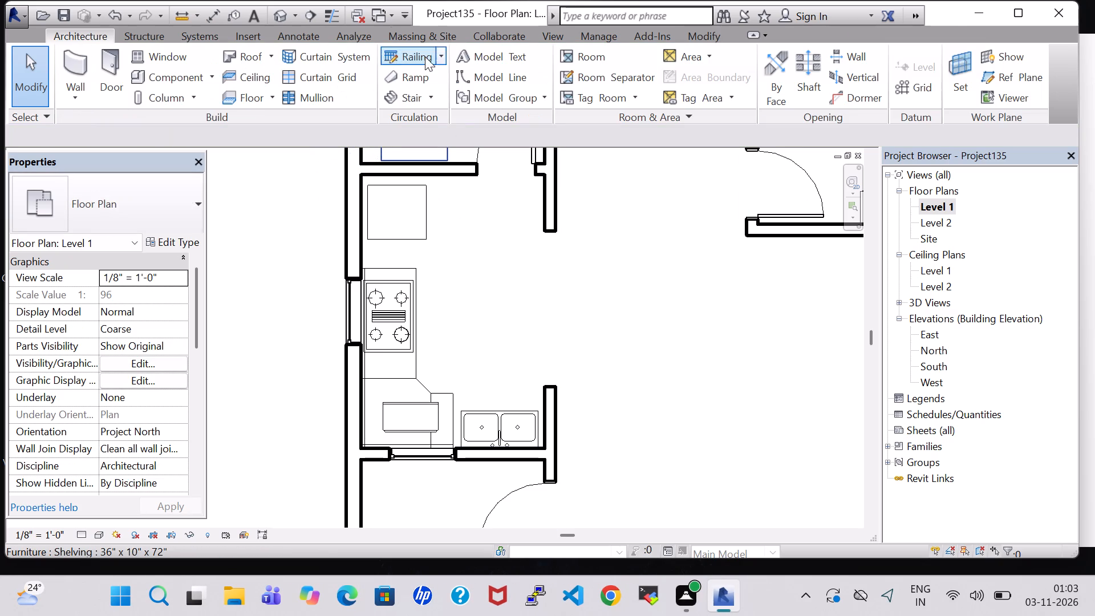
In the 3D view, nudge the double kitchen sink two increments away from the counter toward the adjacent side wall.
{"action": "left_click", "coordinate": [283, 11]}
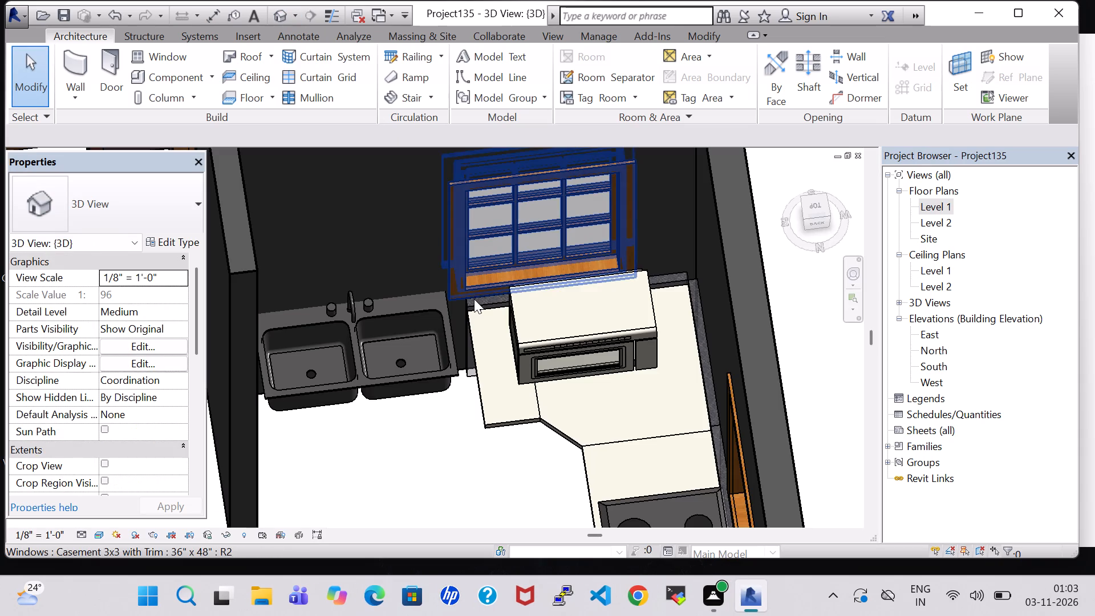
{"action": "middle_click", "coordinate": [420, 424], "text": "shift"}
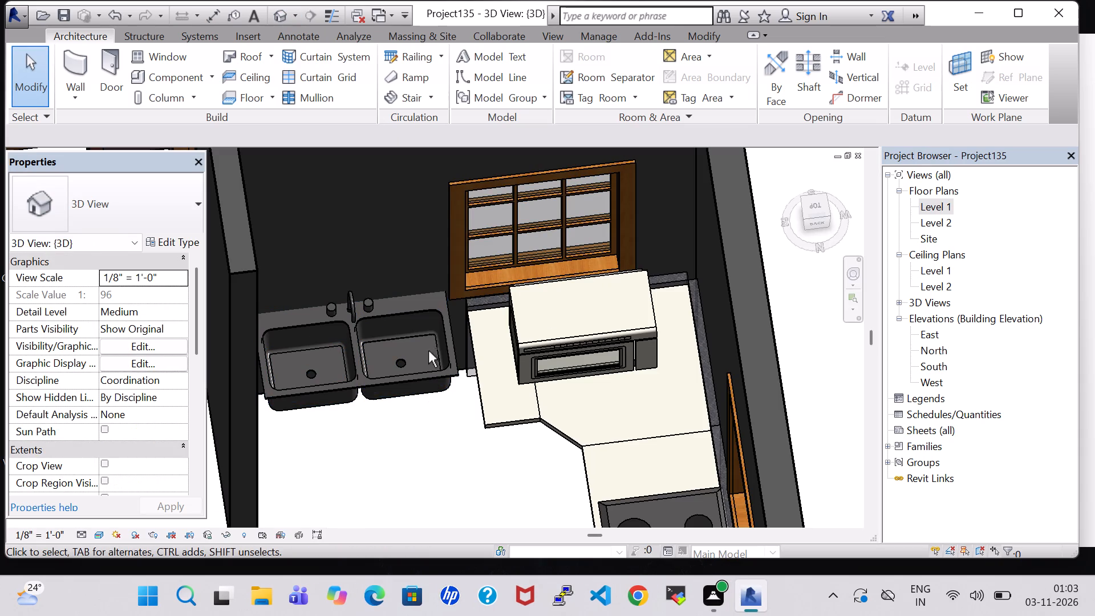
{"action": "scroll", "coordinate": [434, 443], "scroll_direction": "down", "scroll_amount": 2}
{"action": "middle_click_drag", "start_coordinate": [434, 443], "coordinate": [419, 332]}
{"action": "scroll", "coordinate": [344, 315], "scroll_direction": "up", "scroll_amount": 5}
{"action": "middle_click_drag", "start_coordinate": [344, 315], "coordinate": [344, 341], "text": "shift"}
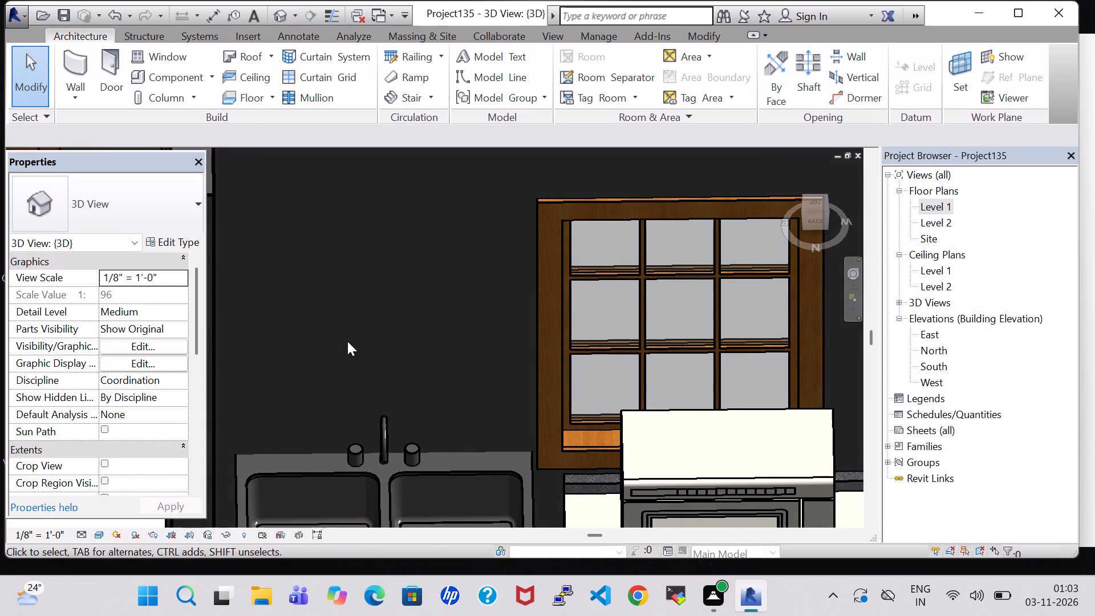
{"action": "scroll", "coordinate": [353, 340], "scroll_direction": "down", "scroll_amount": 4}
{"action": "middle_click_drag", "start_coordinate": [353, 340], "coordinate": [352, 351]}
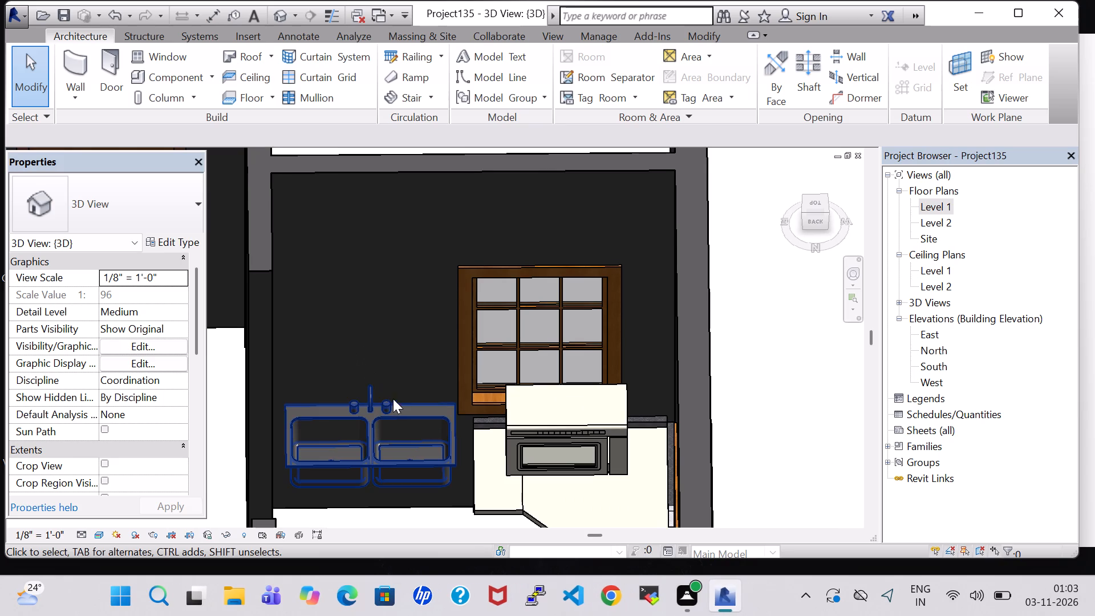
{"action": "left_click", "coordinate": [393, 401]}
{"action": "key", "text": "Left"}
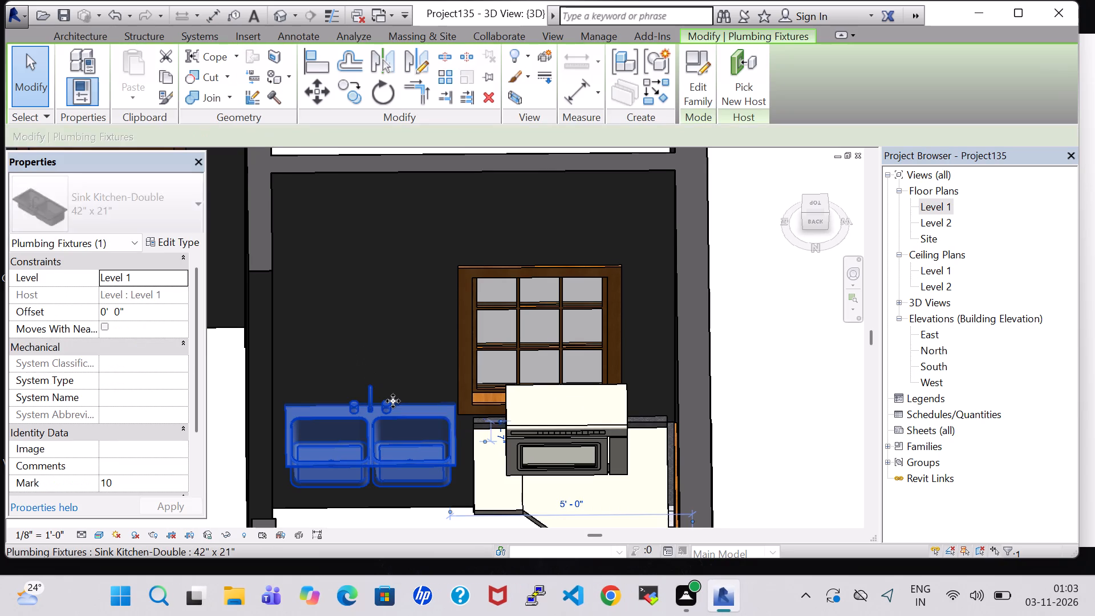
{"action": "key", "text": "Left"}
{"action": "left_click", "coordinate": [366, 327]}
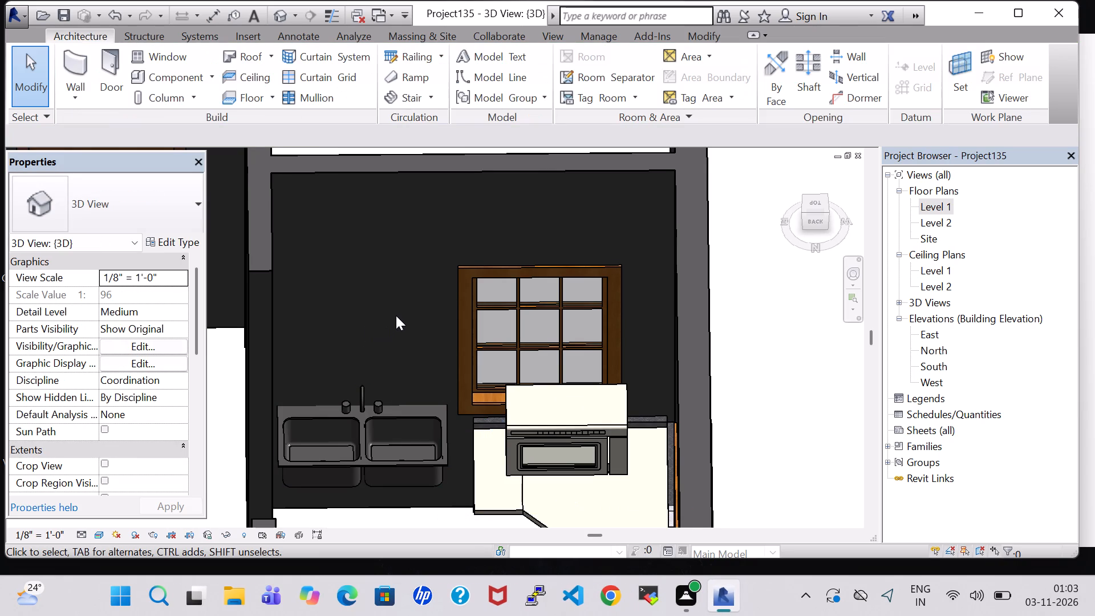
Examine the kitchen layout in 3D, checking the sink, microwave, cooktop and refrigerator from several angles.
{"action": "middle_click_drag", "start_coordinate": [399, 306], "coordinate": [394, 355], "text": "shift"}
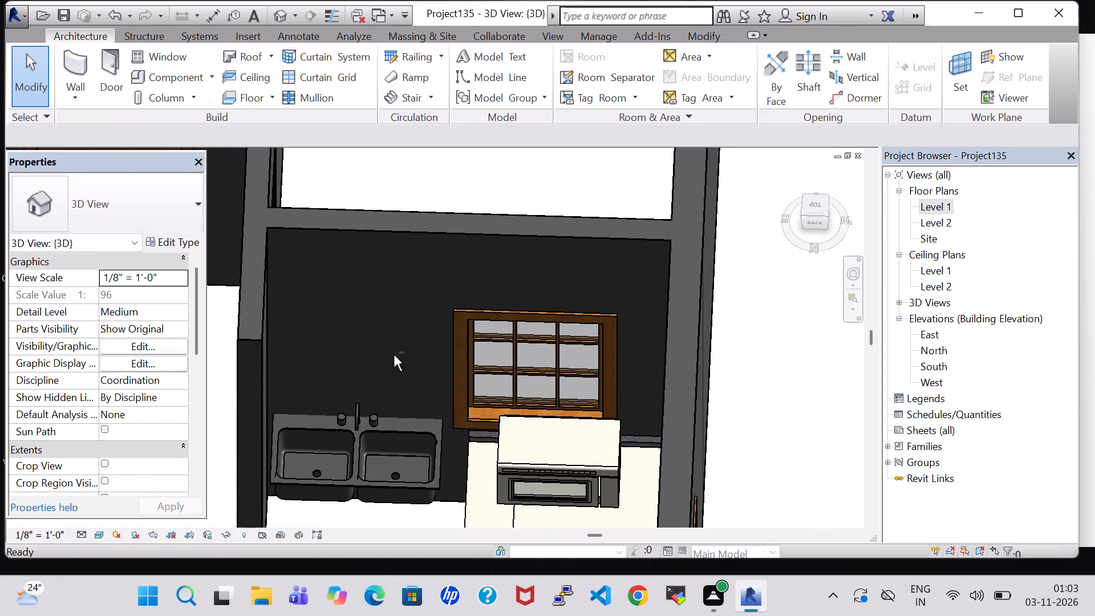
{"action": "scroll", "coordinate": [529, 416], "scroll_direction": "down", "scroll_amount": 3}
{"action": "middle_click_drag", "start_coordinate": [443, 374], "coordinate": [499, 386], "text": "shift"}
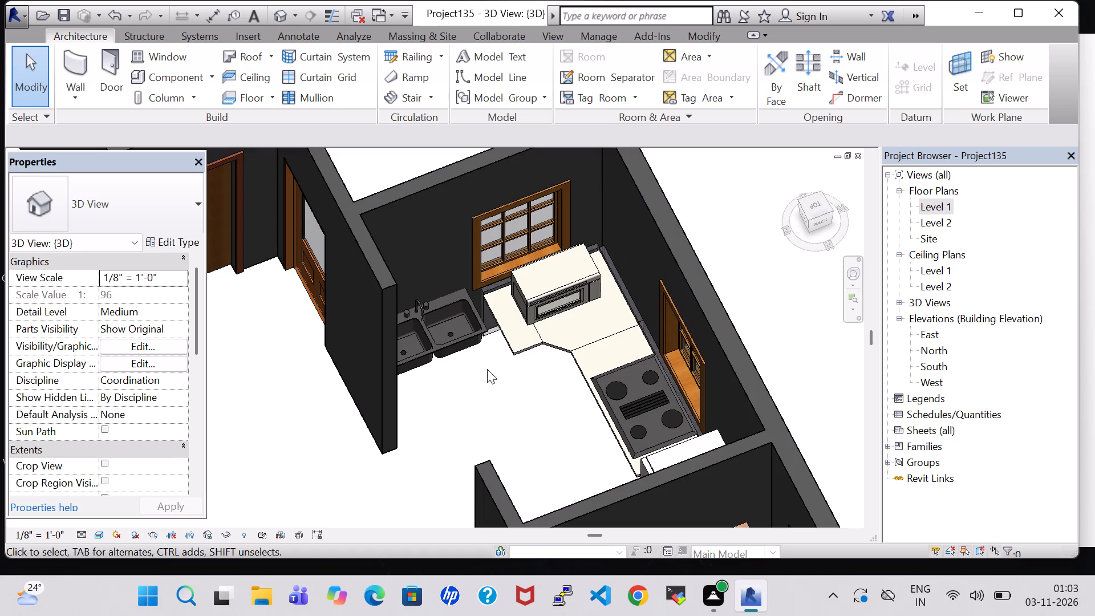
{"action": "middle_click_drag", "start_coordinate": [487, 369], "coordinate": [522, 362]}
{"action": "middle_click_drag", "start_coordinate": [530, 303], "coordinate": [580, 317]}
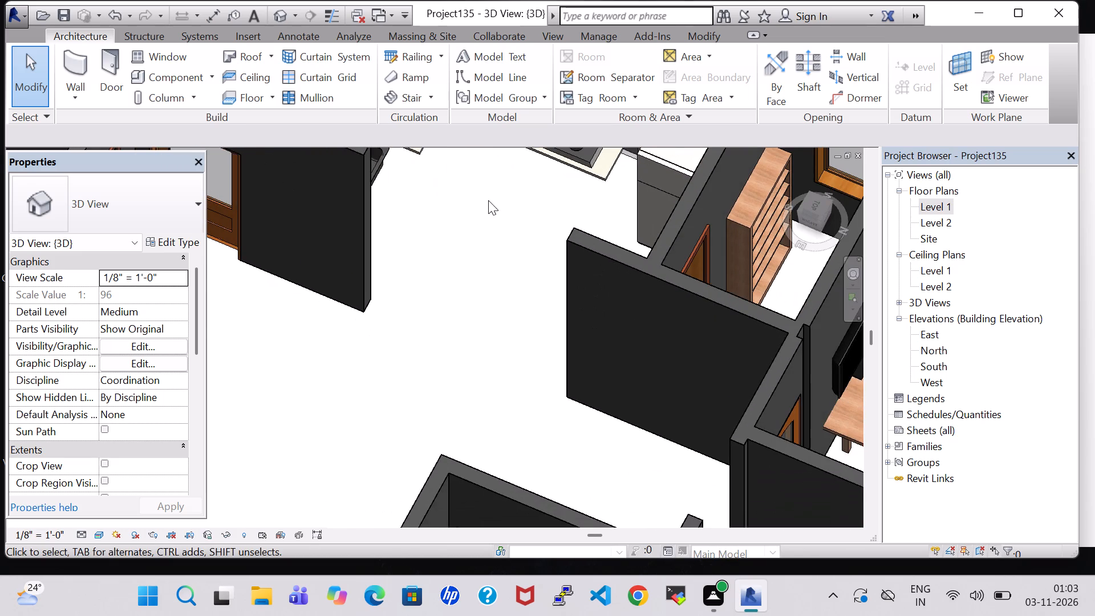
{"action": "middle_click_drag", "start_coordinate": [488, 200], "coordinate": [486, 362]}
{"action": "scroll", "coordinate": [486, 362], "scroll_direction": "up", "scroll_amount": 1}
{"action": "middle_click_drag", "start_coordinate": [486, 363], "coordinate": [498, 359]}
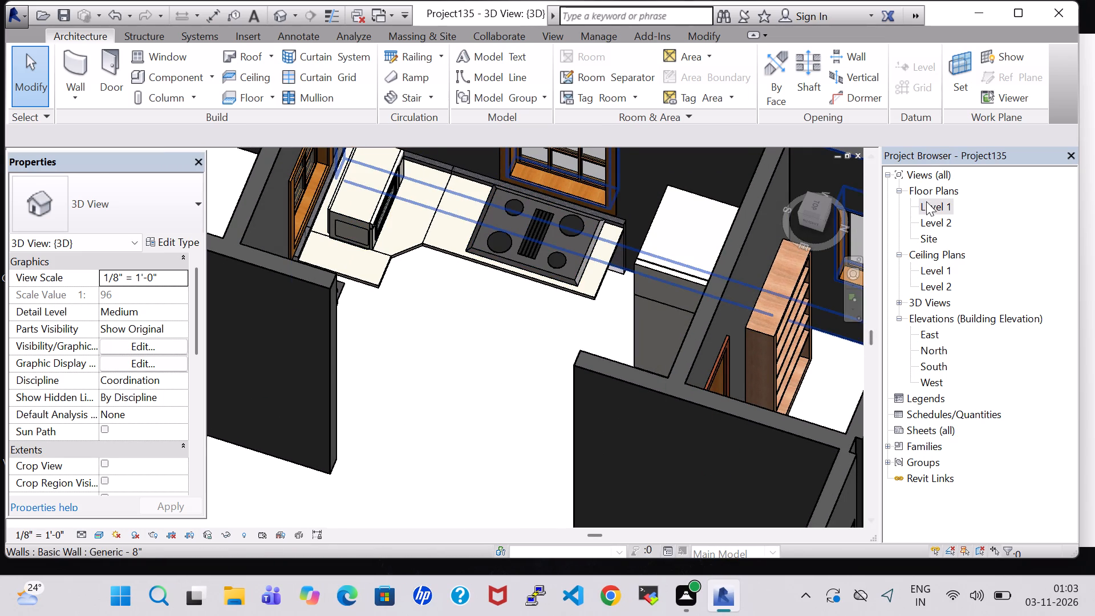
In the Level 1 floor plan, rotate the microwave on the corner counter by three quarter turns.
{"action": "double_click", "coordinate": [928, 205]}
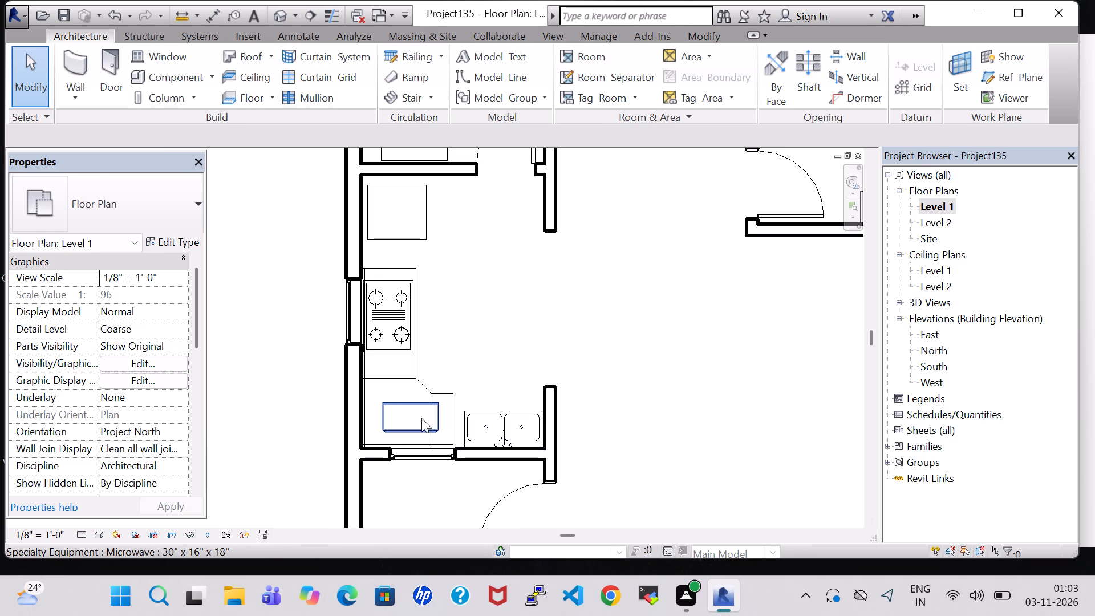
{"action": "left_click", "coordinate": [404, 408]}
{"action": "key", "text": "space"}
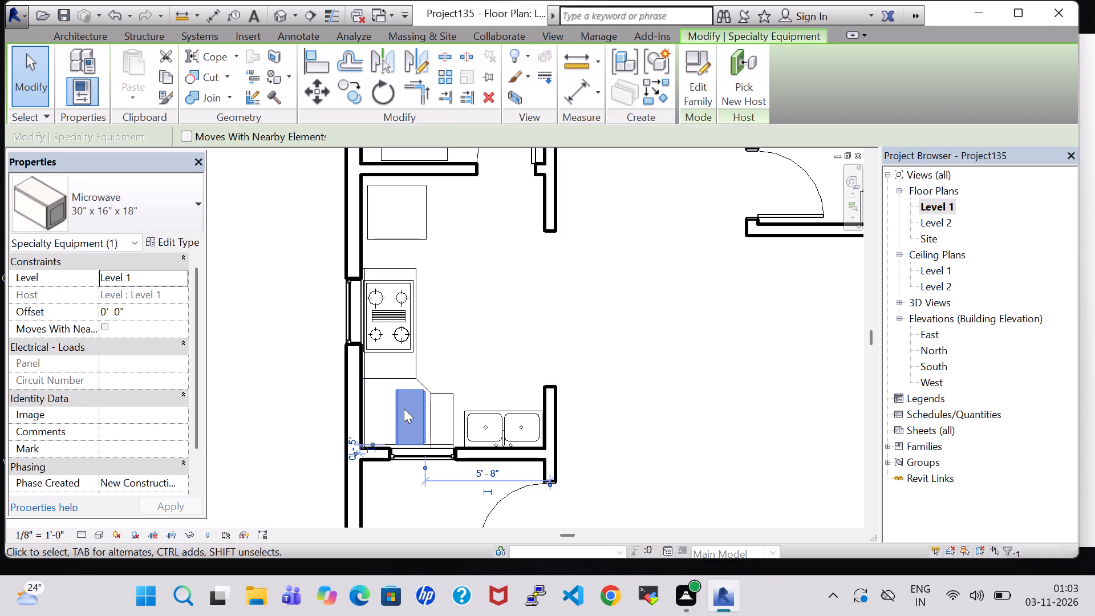
{"action": "key", "text": "space"}
{"action": "key", "text": "space"}
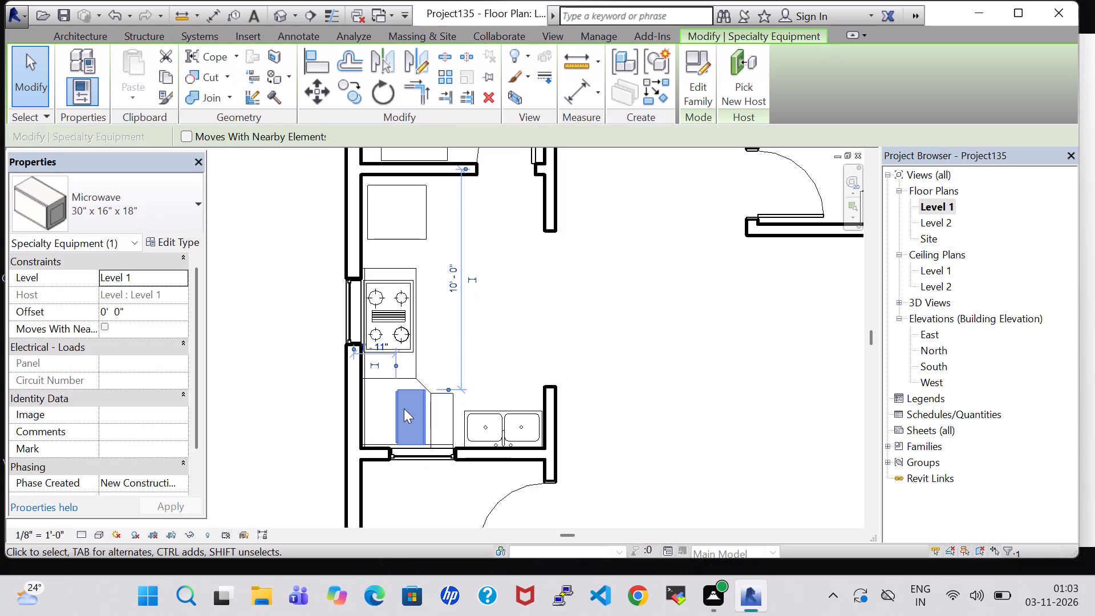
Nudge the microwave seven increments toward the exterior wall and two increments up the plan toward the cooktop.
{"action": "key", "text": "Left"}
{"action": "key", "text": "Left"}
{"action": "key", "text": "Left"}
{"action": "key", "text": "Left"}
{"action": "key", "text": "Up"}
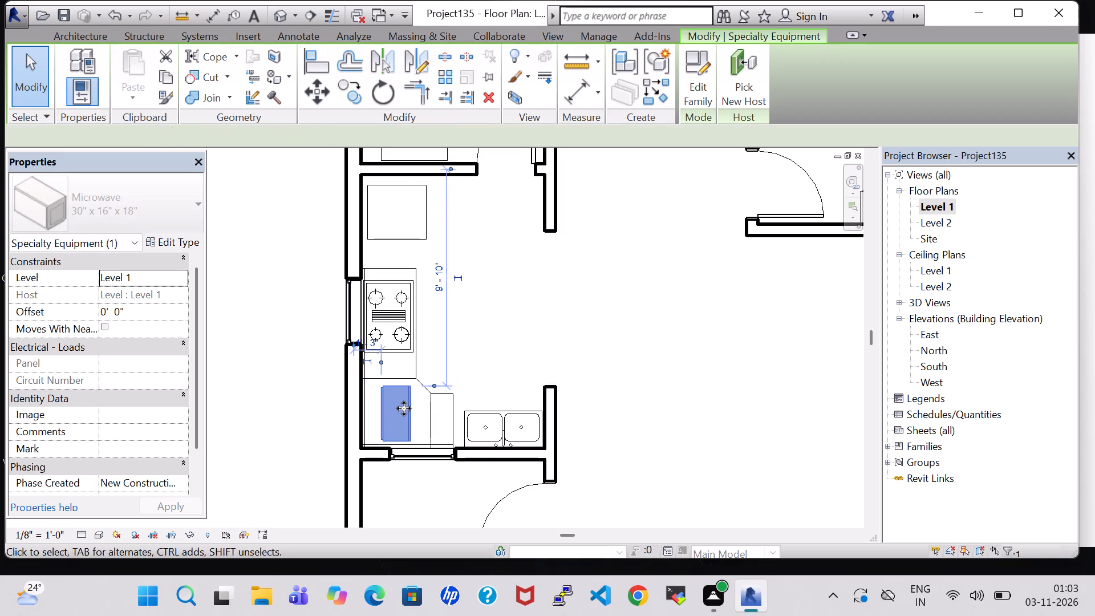
{"action": "key", "text": "Left"}
{"action": "key", "text": "Left"}
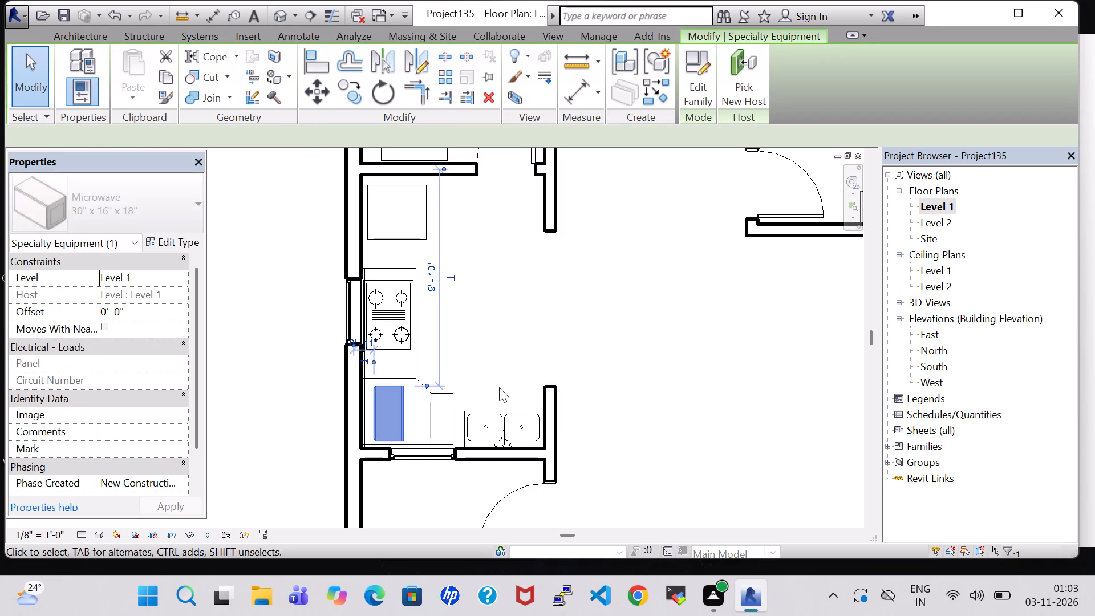
{"action": "key", "text": "Left"}
{"action": "key", "text": "Up"}
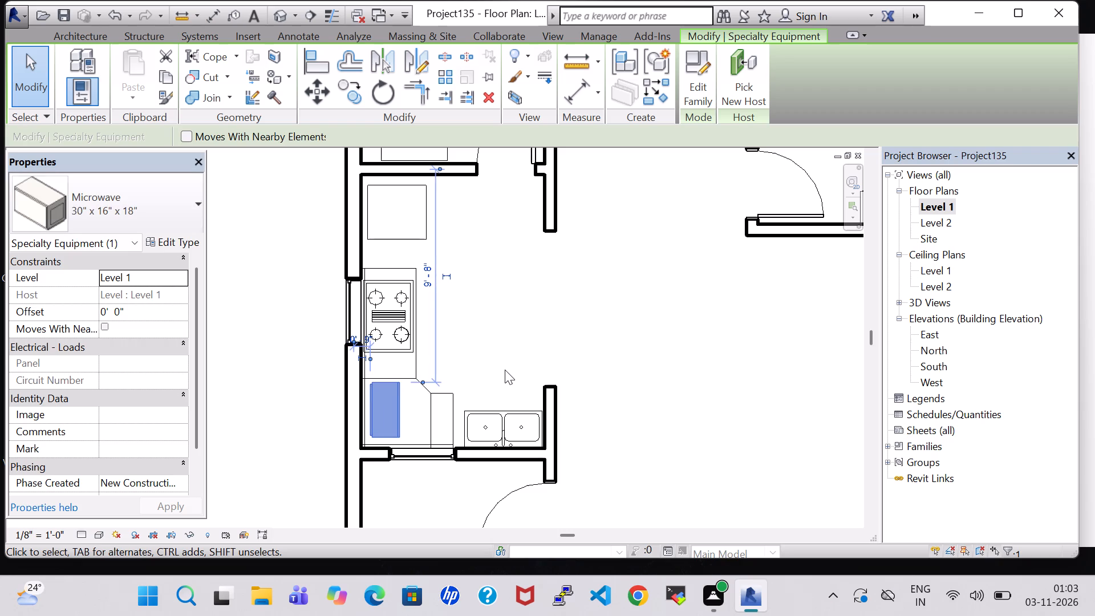
{"action": "left_click", "coordinate": [525, 325]}
In the 3D view, change the microwave type's material to Laminate, Linen, Matte.
{"action": "double_click", "coordinate": [284, 15]}
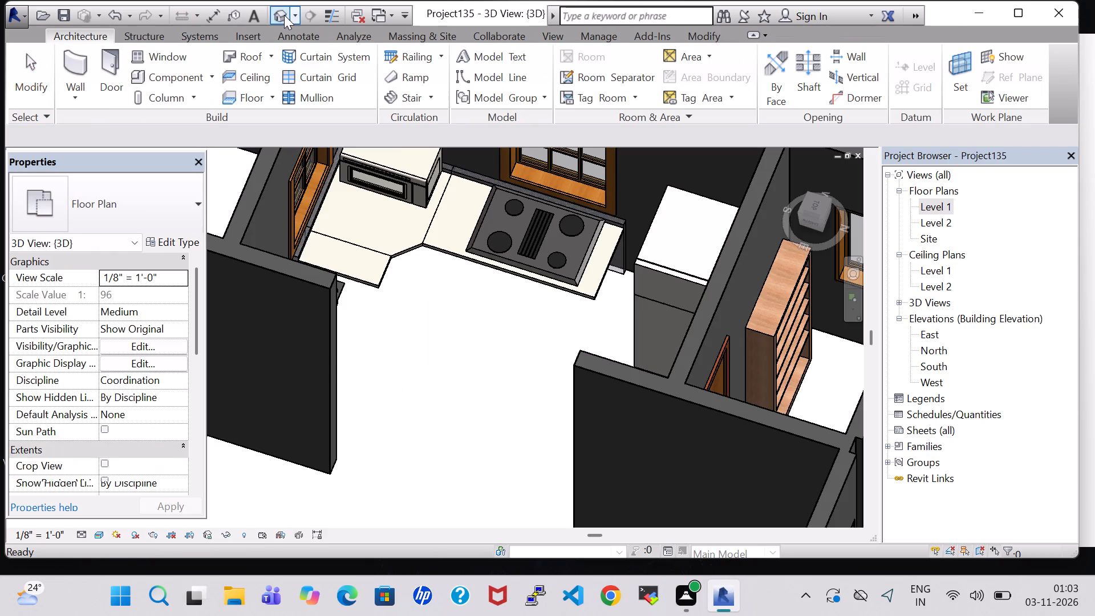
{"action": "middle_click_drag", "start_coordinate": [420, 342], "coordinate": [417, 300], "text": "shift"}
{"action": "scroll", "coordinate": [417, 299], "scroll_direction": "up", "scroll_amount": 1}
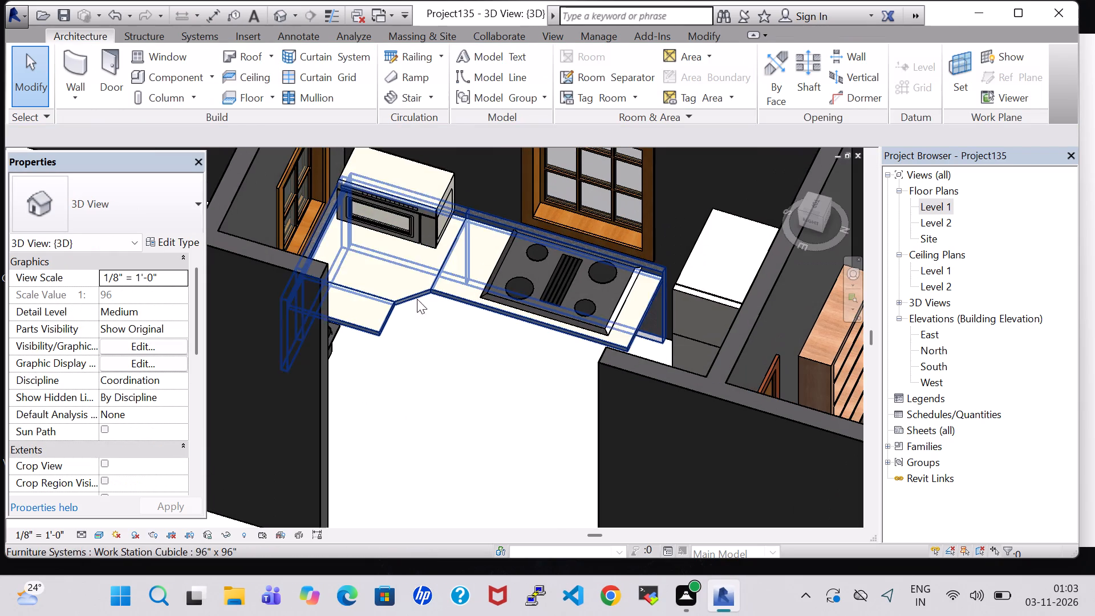
{"action": "left_click", "coordinate": [390, 204]}
{"action": "left_click", "coordinate": [173, 240]}
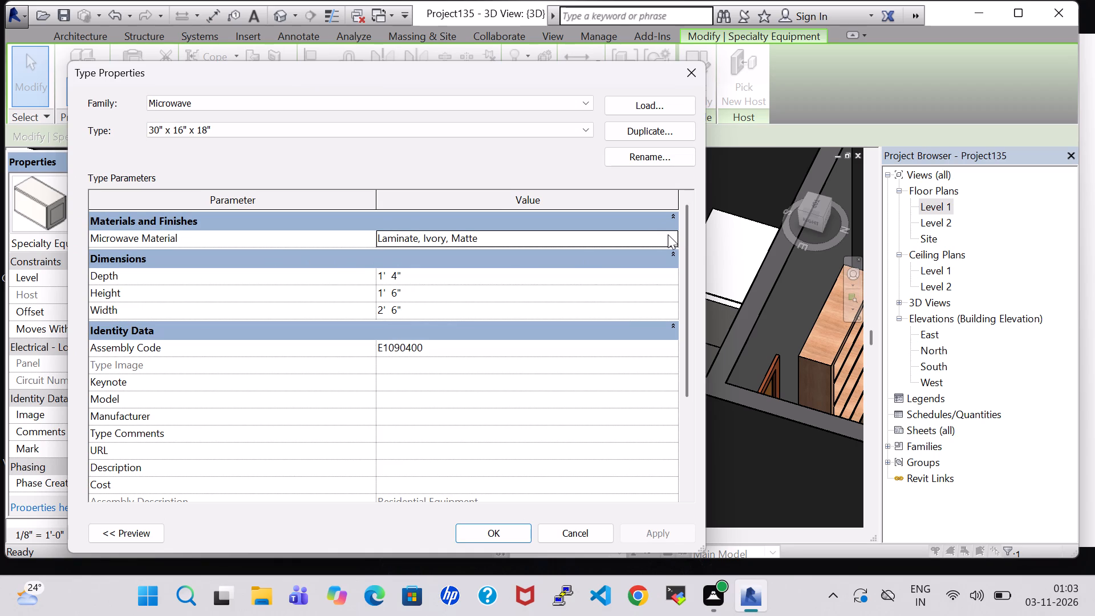
{"action": "left_click", "coordinate": [669, 233]}
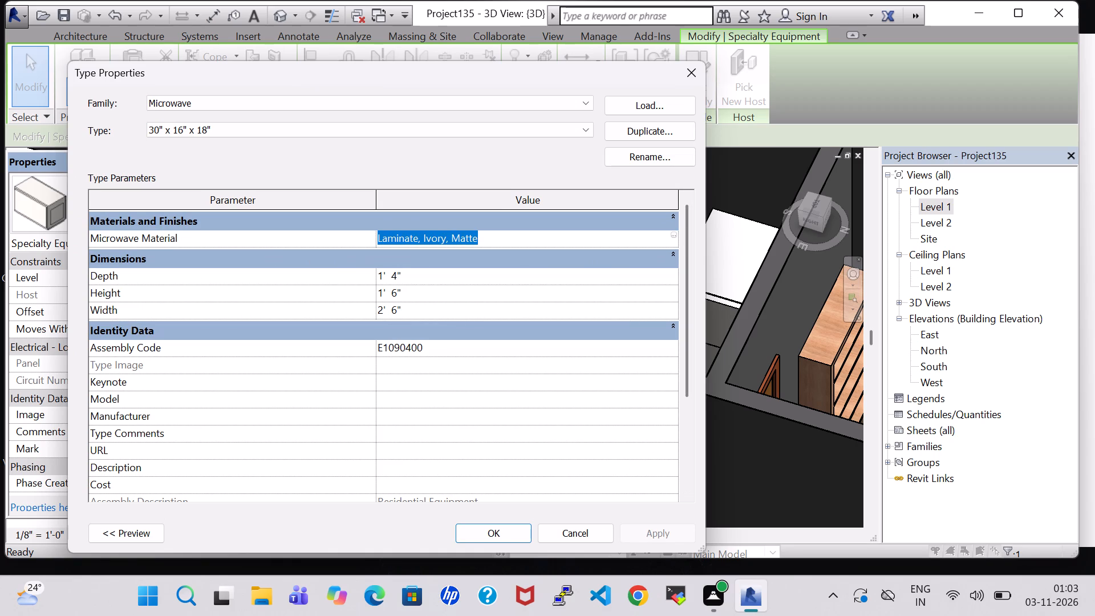
{"action": "left_click", "coordinate": [673, 233]}
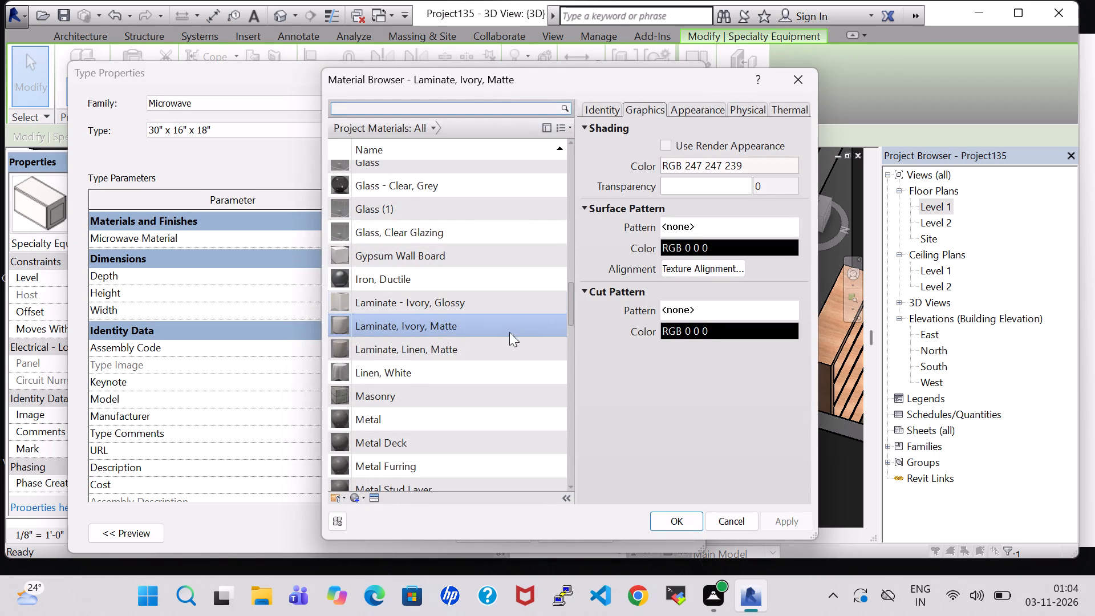
{"action": "left_click", "coordinate": [498, 348]}
{"action": "left_click", "coordinate": [669, 525]}
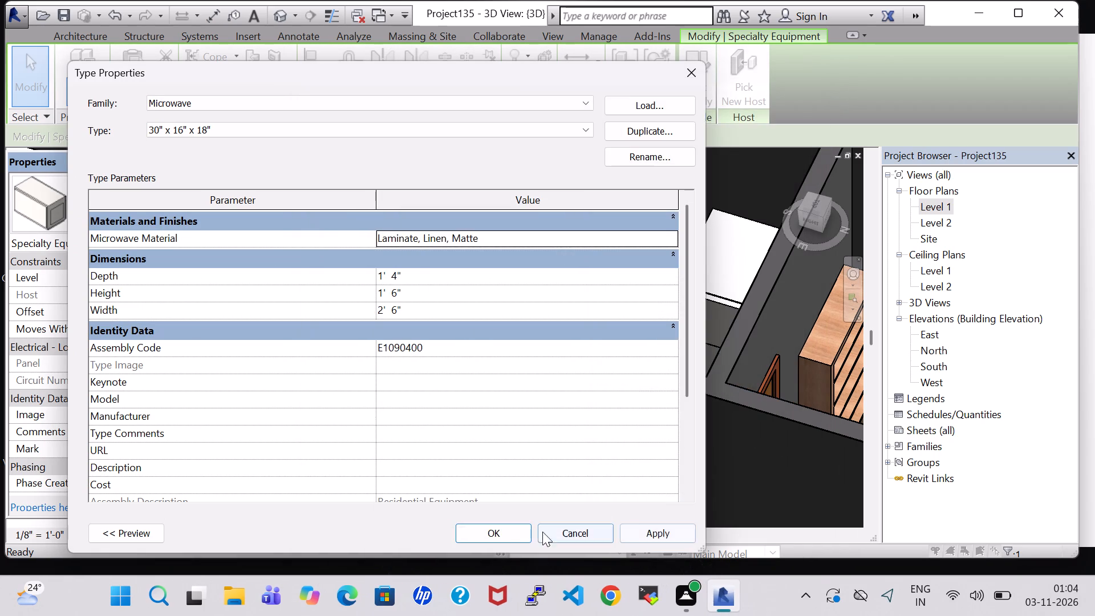
{"action": "double_click", "coordinate": [507, 535]}
{"action": "scroll", "coordinate": [408, 319], "scroll_direction": "down", "scroll_amount": 4}
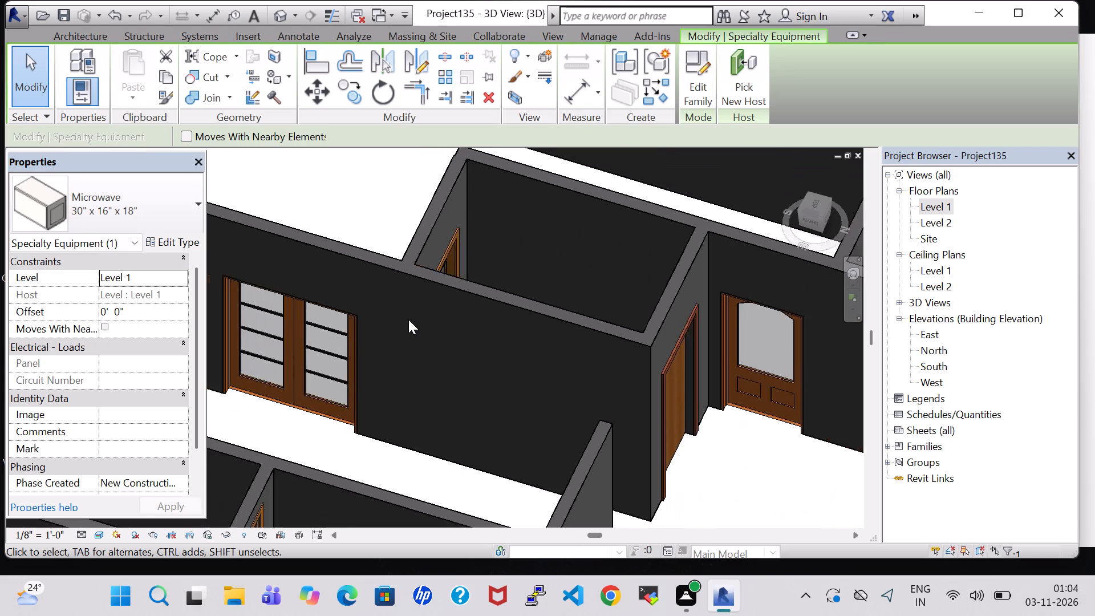
{"action": "scroll", "coordinate": [408, 319], "scroll_direction": "down", "scroll_amount": 6}
{"action": "left_click", "coordinate": [617, 339]}
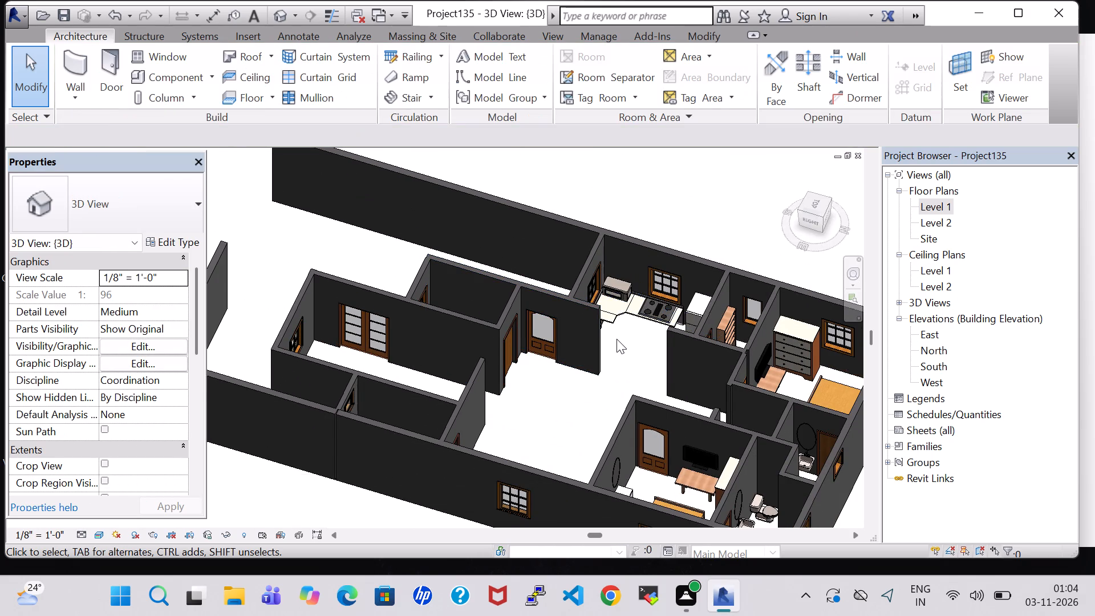
Change the material of the kitchen refrigerator's type to Carpet (1).
{"action": "scroll", "coordinate": [617, 339], "scroll_direction": "up", "scroll_amount": 9}
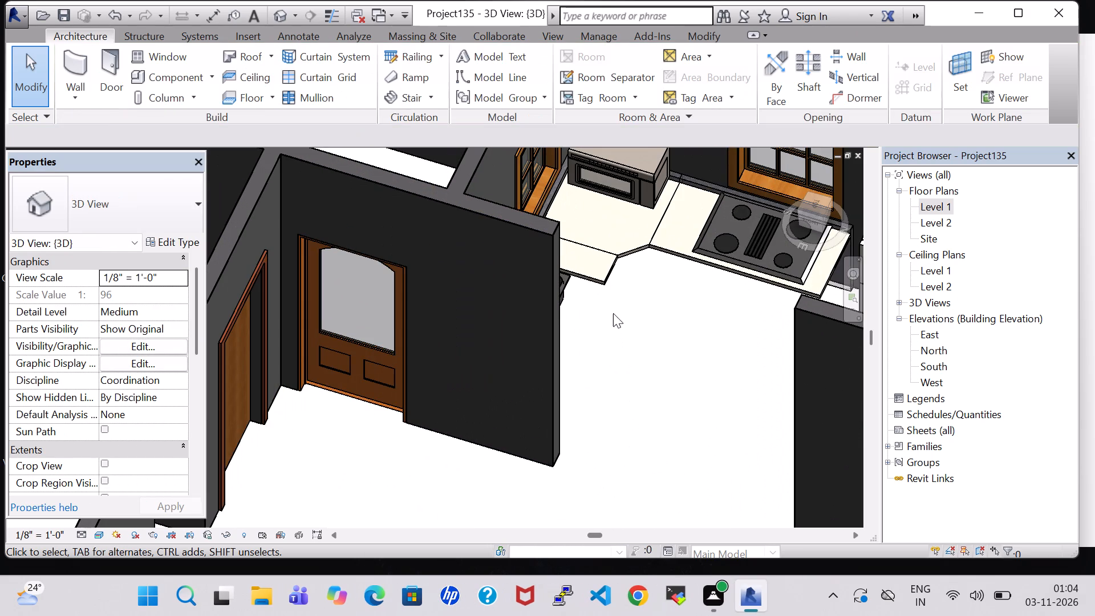
{"action": "middle_click_drag", "start_coordinate": [613, 313], "coordinate": [612, 330], "text": "shift"}
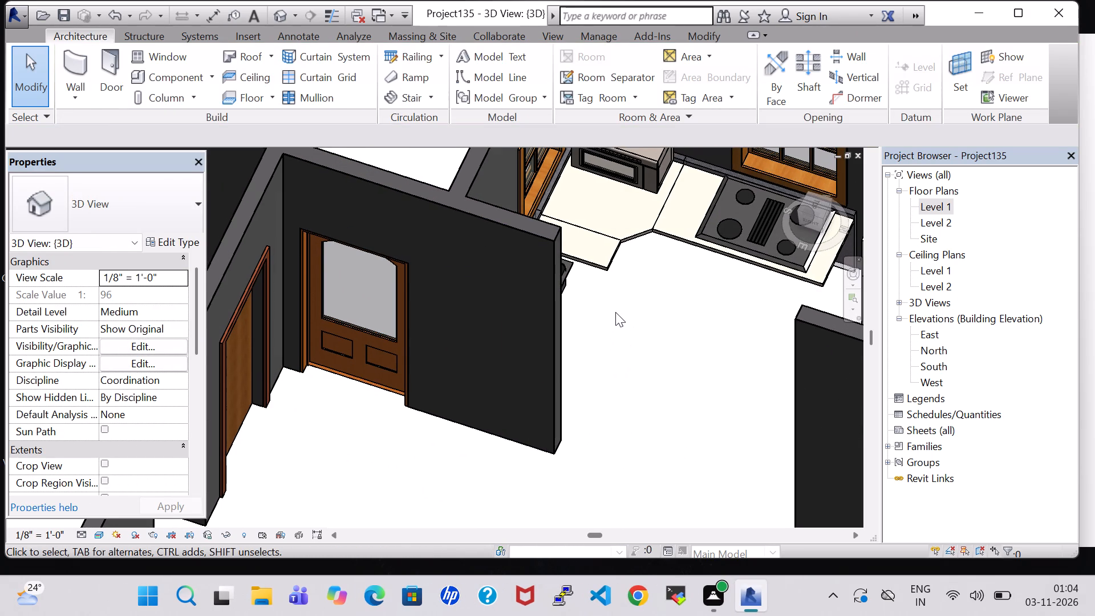
{"action": "scroll", "coordinate": [635, 317], "scroll_direction": "down", "scroll_amount": 2}
{"action": "middle_click_drag", "start_coordinate": [635, 317], "coordinate": [684, 324], "text": "shift"}
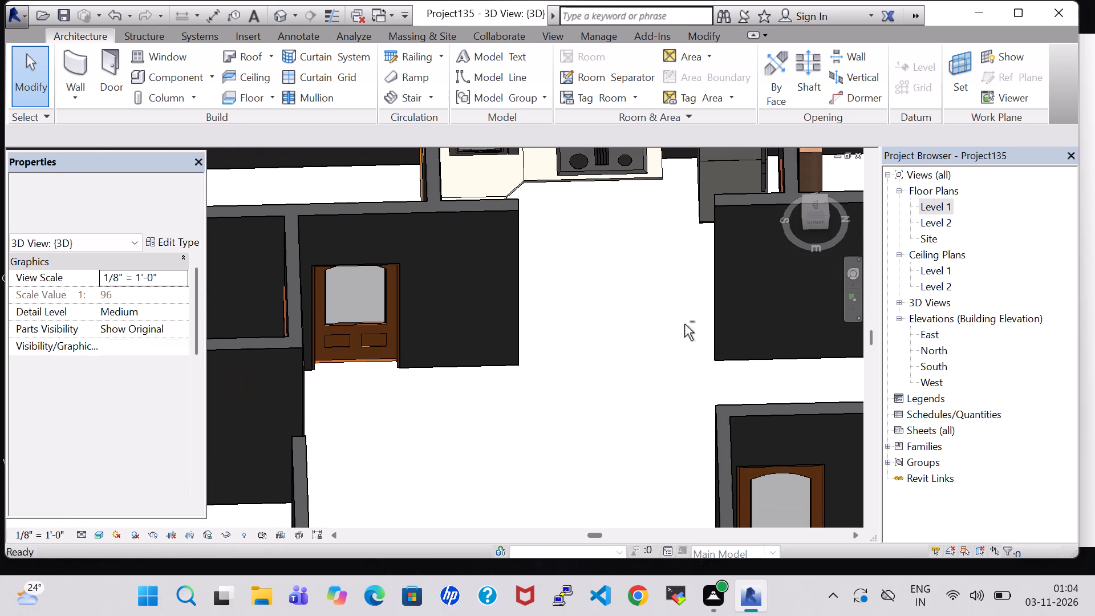
{"action": "middle_click_drag", "start_coordinate": [650, 246], "coordinate": [632, 359]}
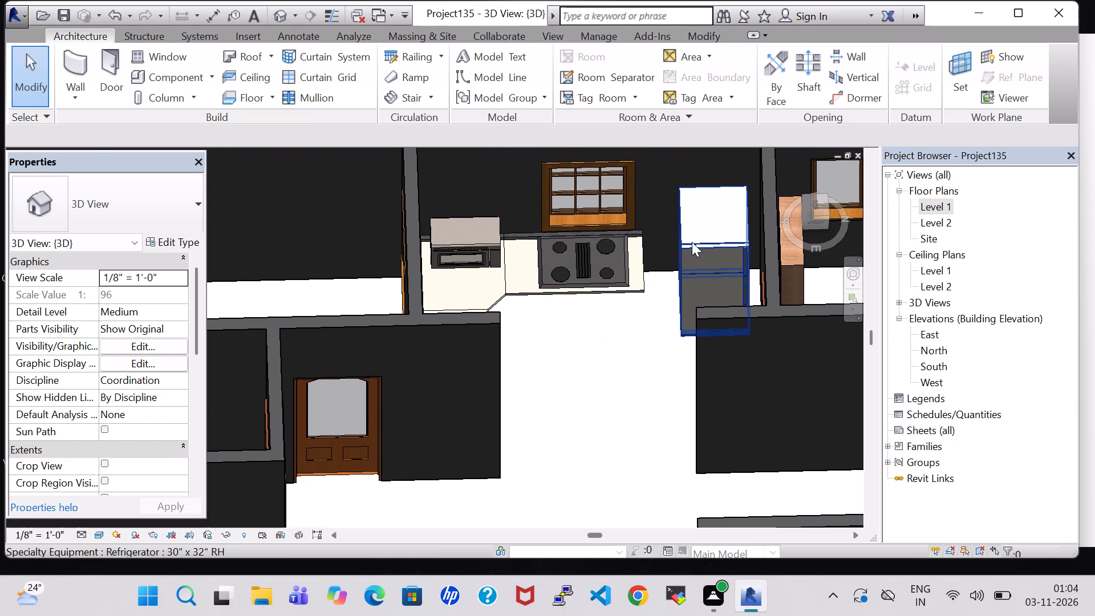
{"action": "left_click", "coordinate": [692, 242]}
{"action": "left_click", "coordinate": [161, 244]}
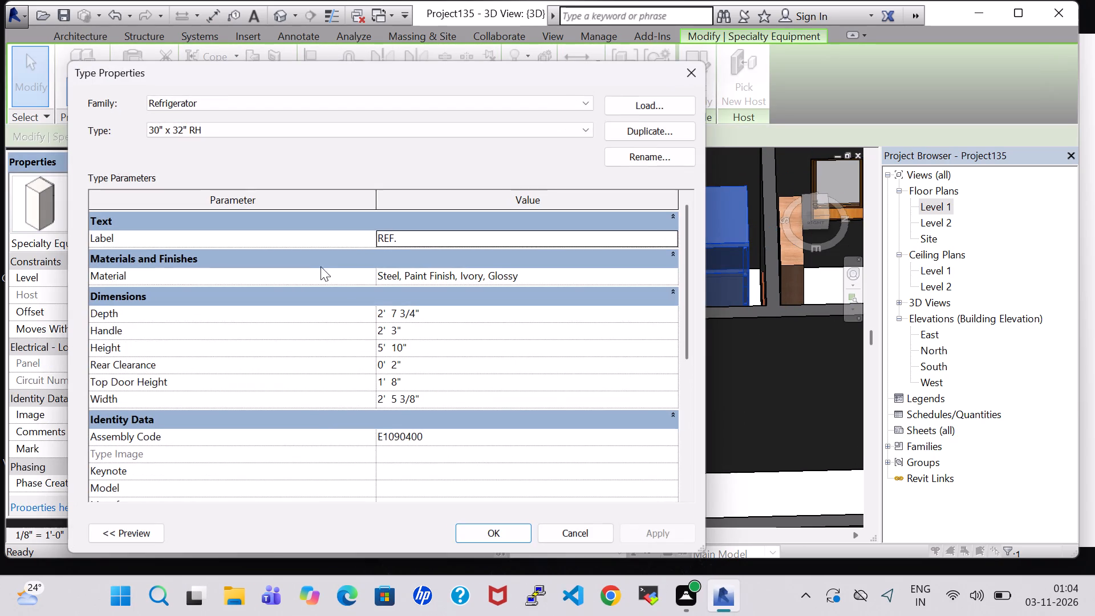
{"action": "left_click", "coordinate": [671, 269]}
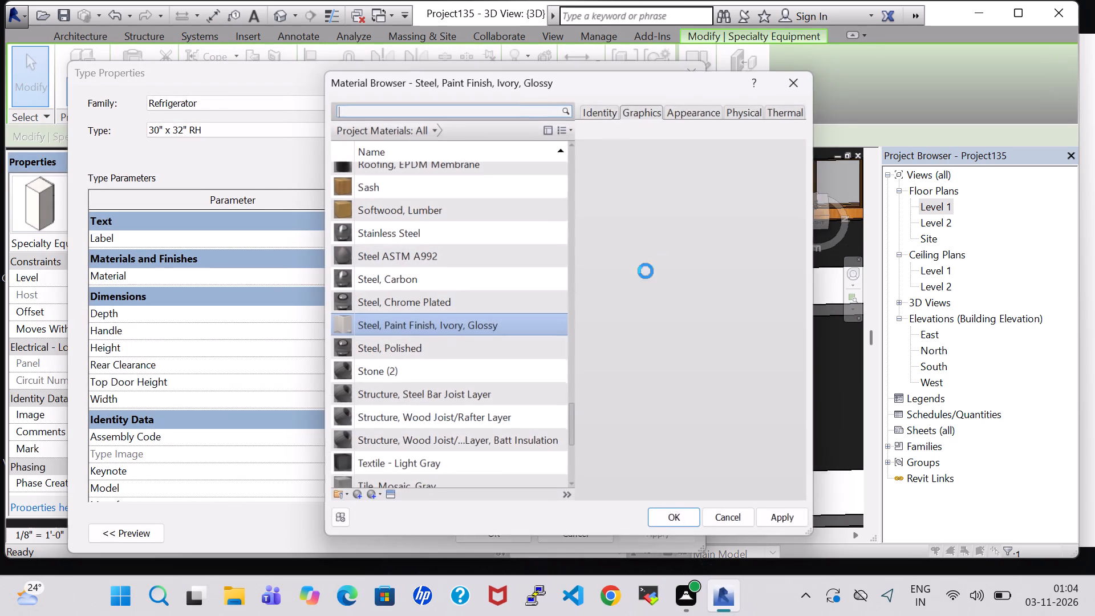
{"action": "scroll", "coordinate": [408, 279], "scroll_direction": "up", "scroll_amount": 10}
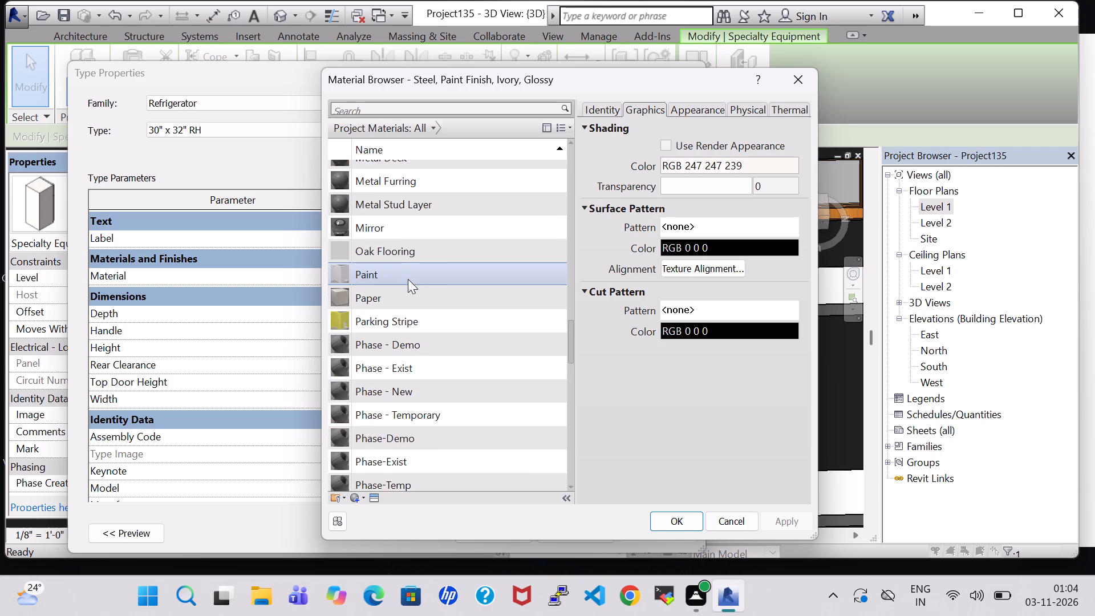
{"action": "scroll", "coordinate": [408, 279], "scroll_direction": "up", "scroll_amount": 16}
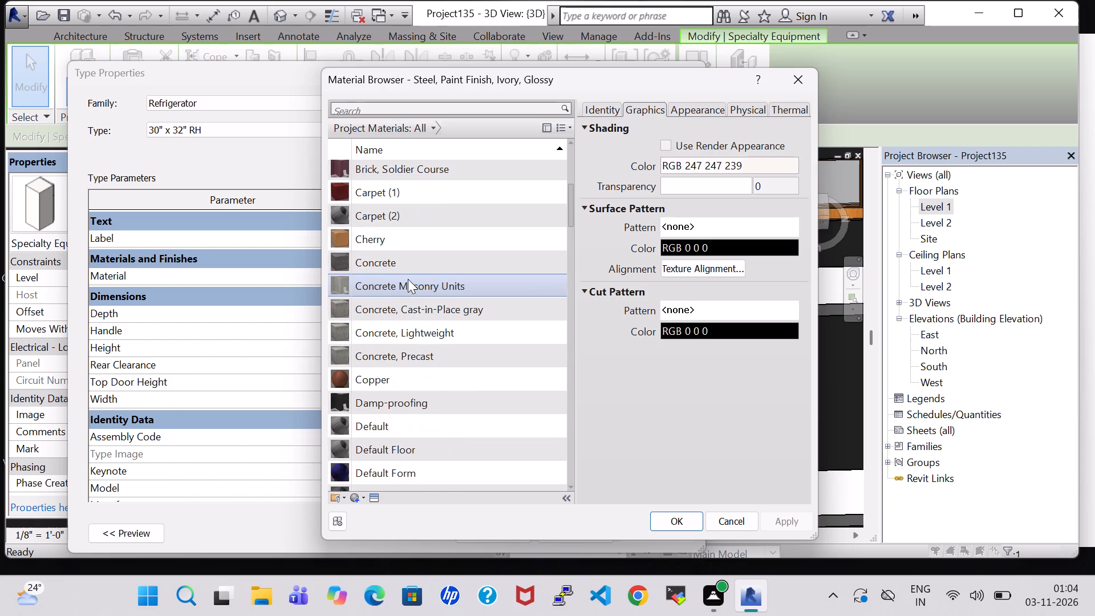
{"action": "left_click", "coordinate": [378, 191]}
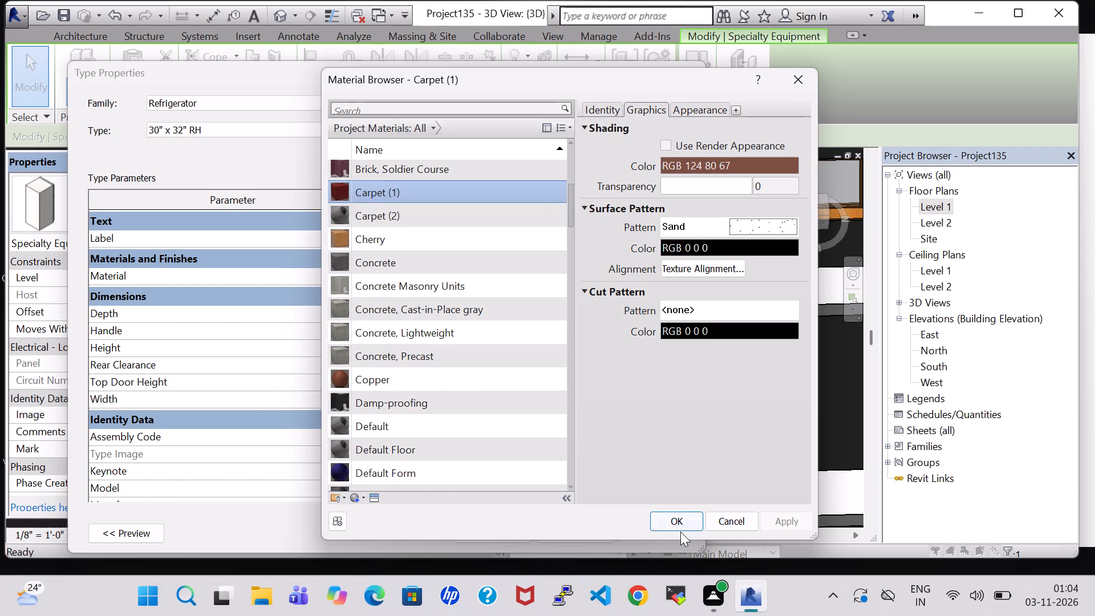
{"action": "left_click", "coordinate": [671, 513]}
{"action": "left_click", "coordinate": [487, 533]}
{"action": "left_click", "coordinate": [577, 388]}
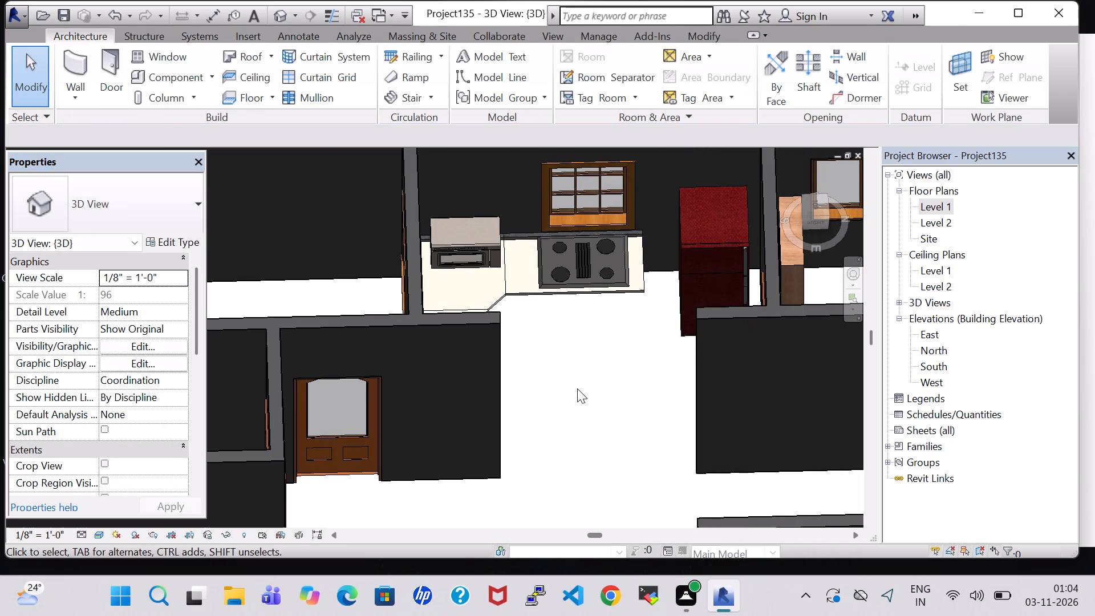
Check the refrigerator and kitchen from other angles in 3D and return to the Level 1 floor plan.
{"action": "middle_click_drag", "start_coordinate": [572, 374], "coordinate": [571, 432], "text": "shift"}
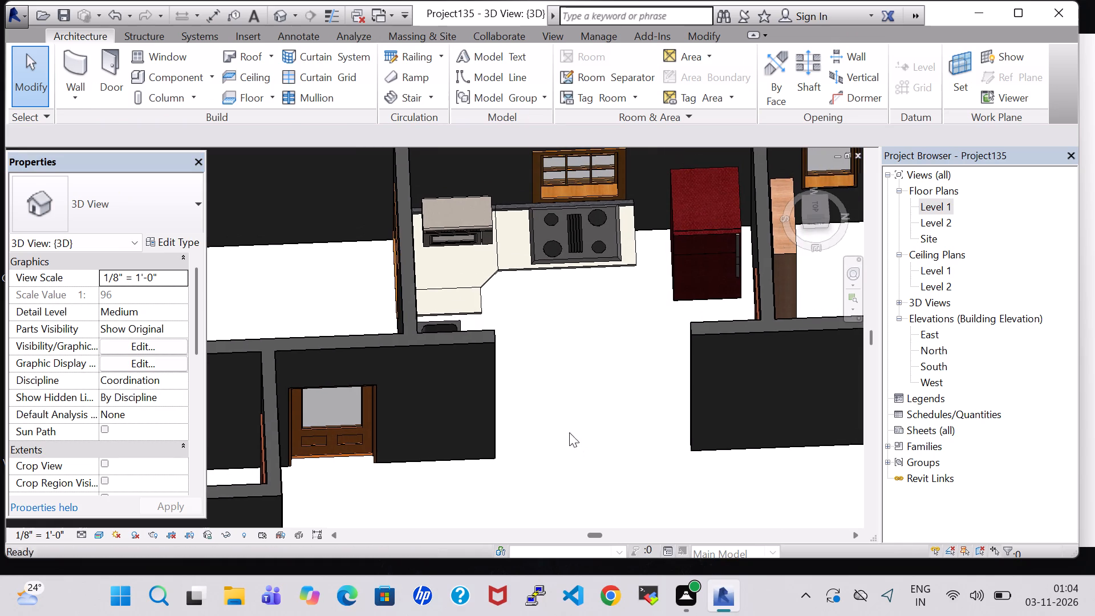
{"action": "middle_click_drag", "start_coordinate": [485, 312], "coordinate": [538, 318], "text": "shift"}
{"action": "middle_click_drag", "start_coordinate": [489, 241], "coordinate": [485, 395]}
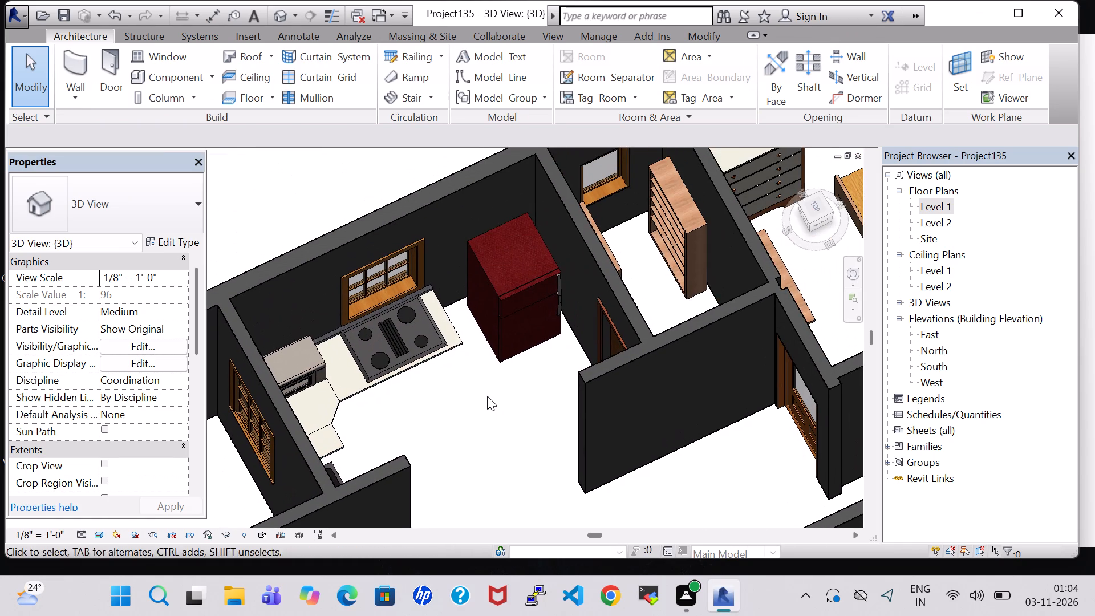
{"action": "middle_click_drag", "start_coordinate": [487, 396], "coordinate": [487, 372], "text": "shift"}
{"action": "double_click", "coordinate": [927, 201]}
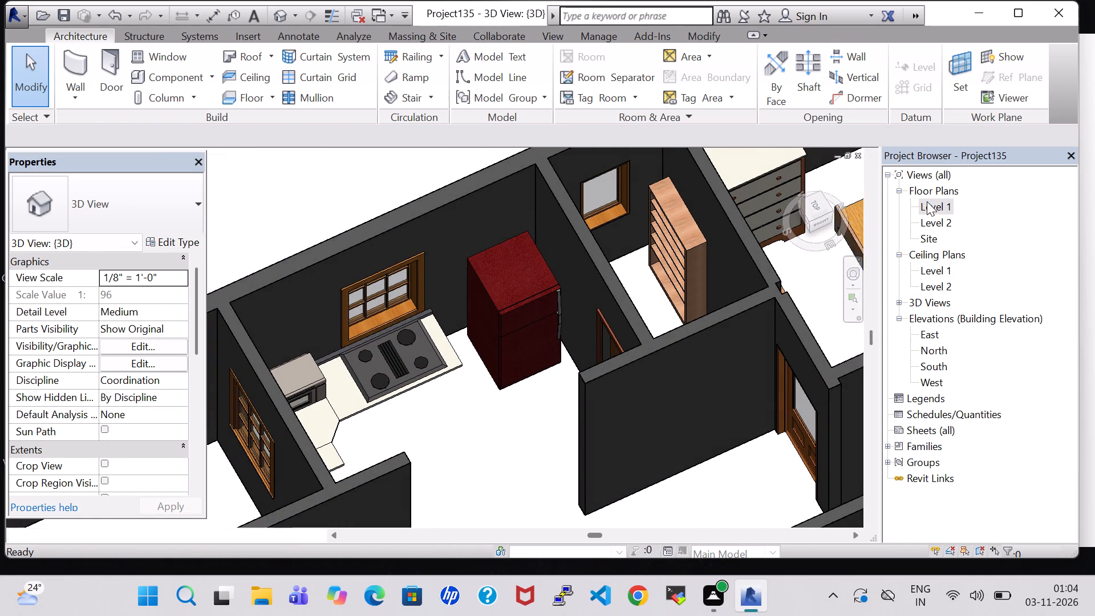
{"action": "scroll", "coordinate": [557, 314], "scroll_direction": "down", "scroll_amount": 3}
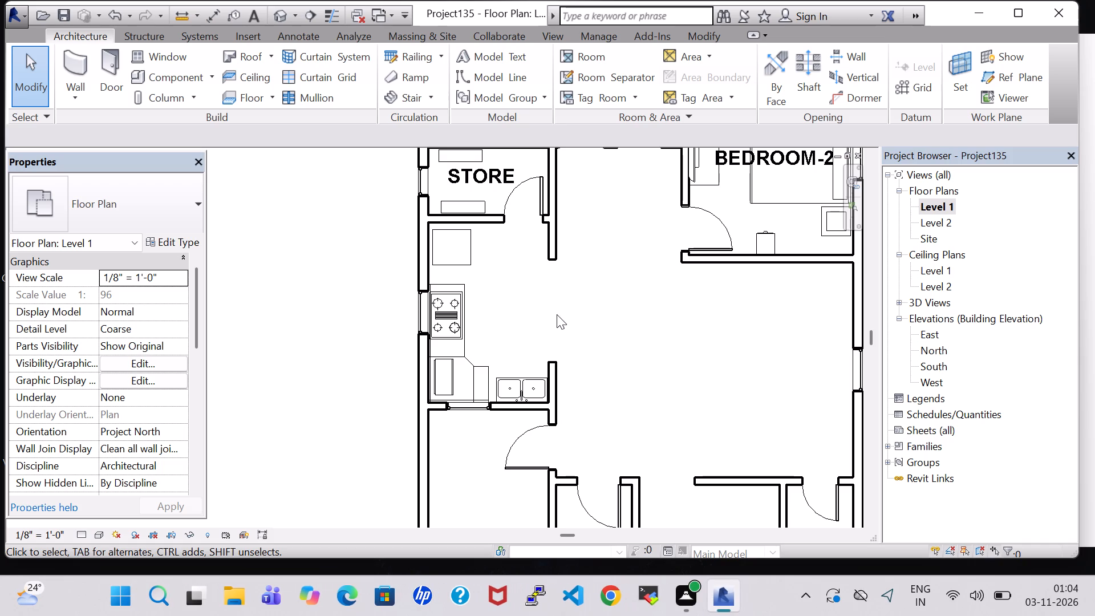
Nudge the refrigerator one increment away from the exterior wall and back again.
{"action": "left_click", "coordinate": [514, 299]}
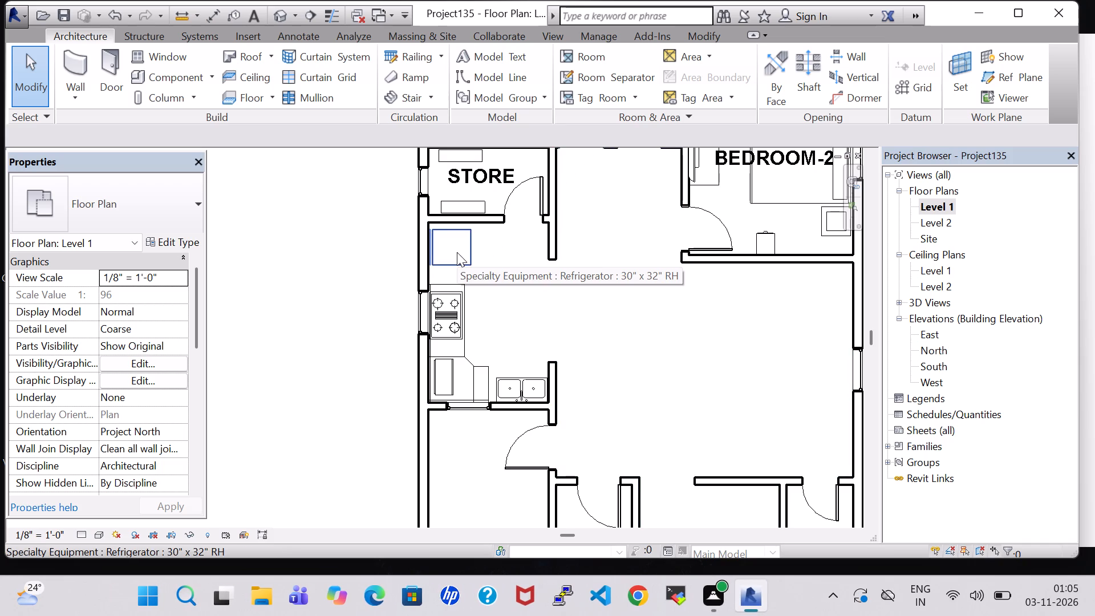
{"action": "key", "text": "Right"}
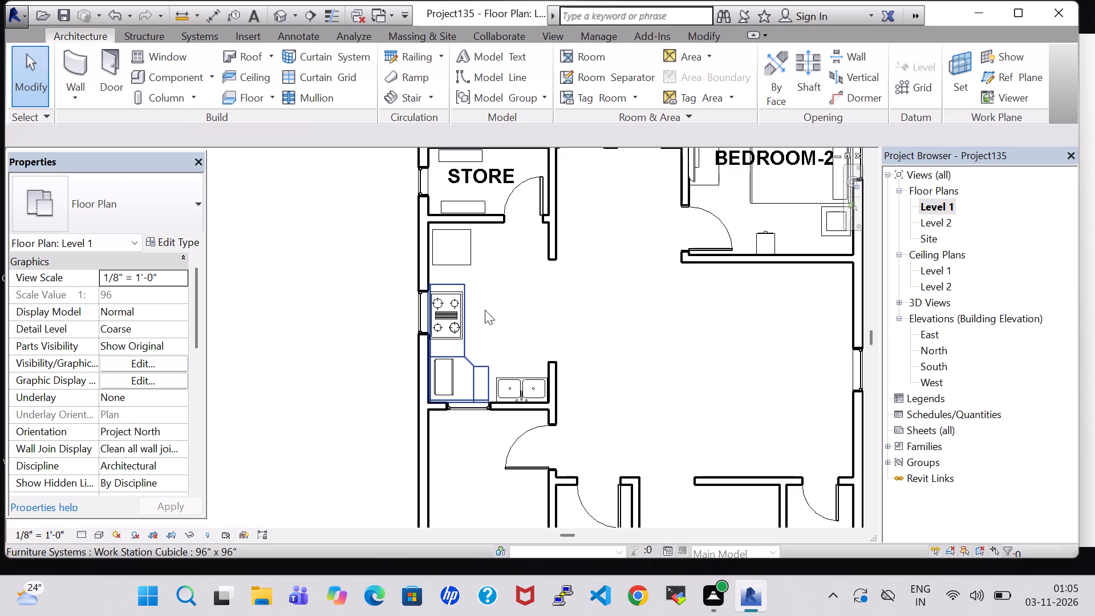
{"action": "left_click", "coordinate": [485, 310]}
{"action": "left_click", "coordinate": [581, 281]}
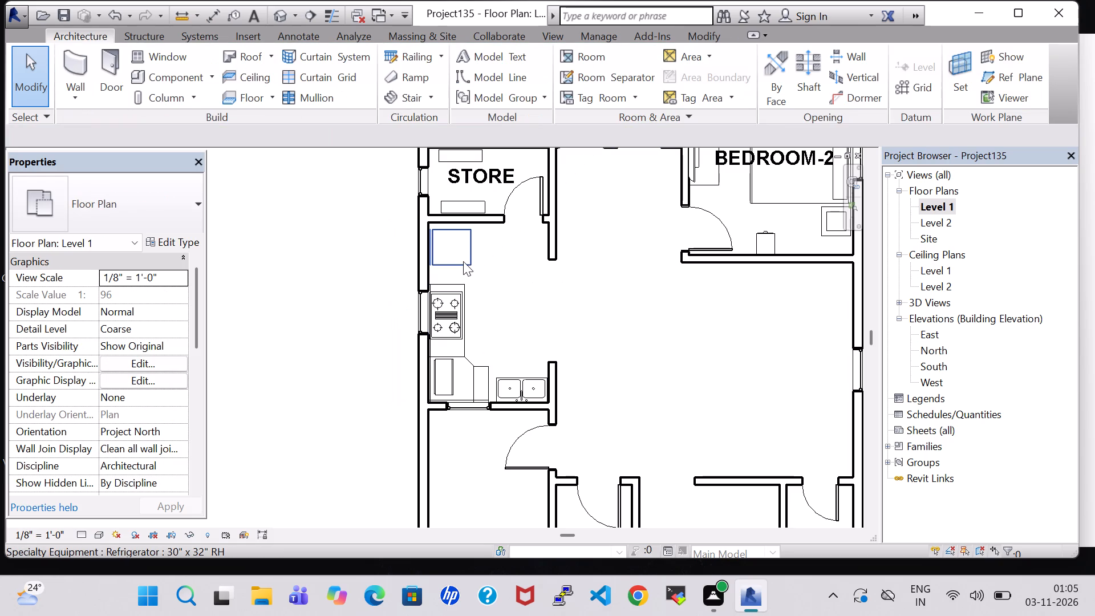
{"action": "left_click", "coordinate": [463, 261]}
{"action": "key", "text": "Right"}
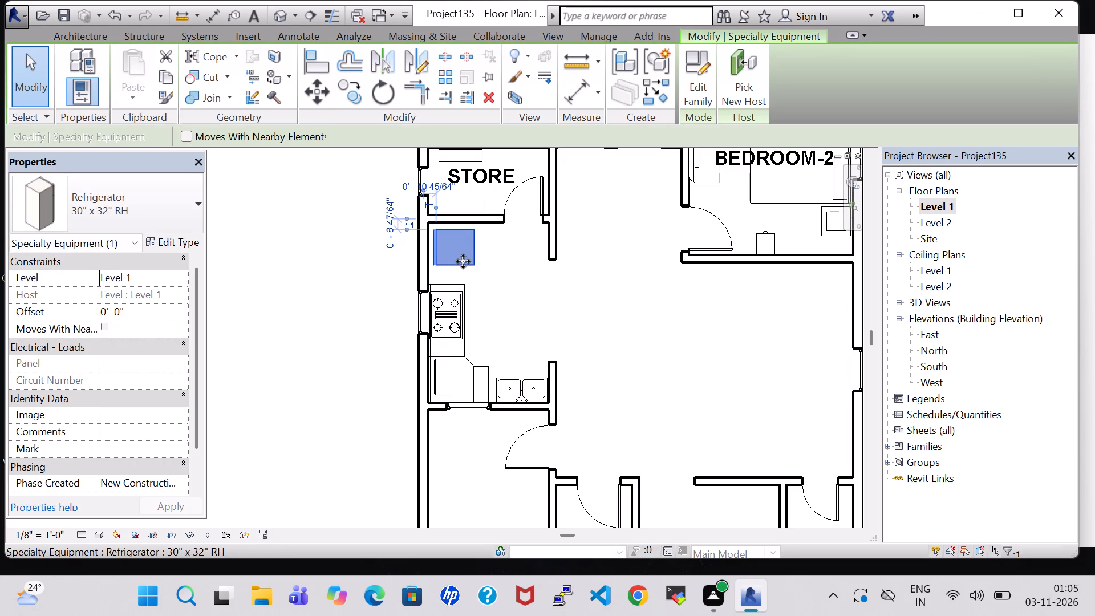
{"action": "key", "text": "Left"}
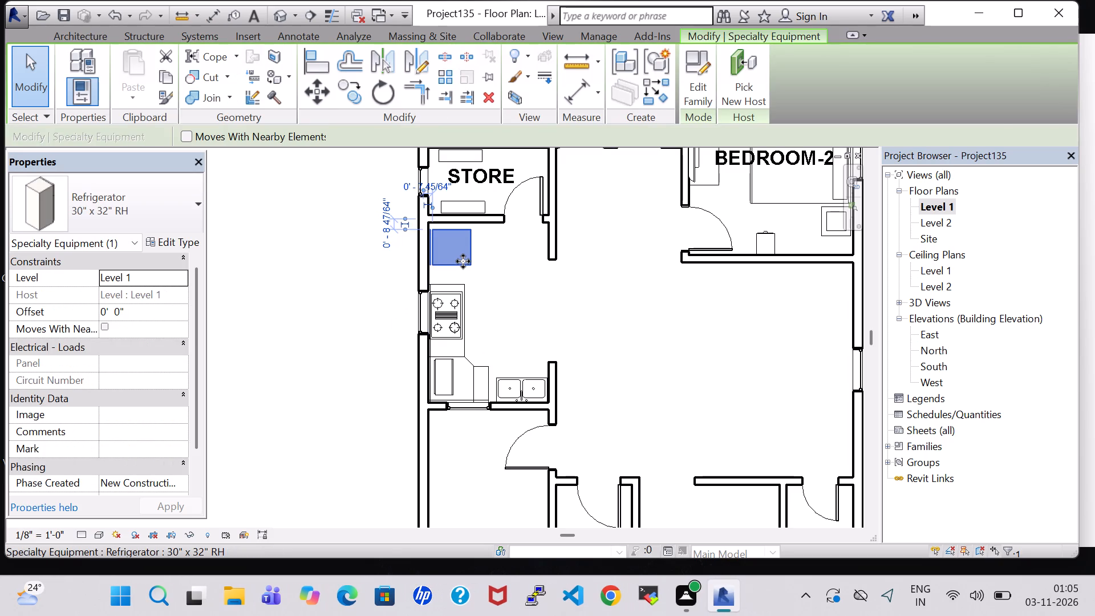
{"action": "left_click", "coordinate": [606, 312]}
Place a new room with a horizontal tag in the kitchen area beside the cooktop.
{"action": "scroll", "coordinate": [606, 312], "scroll_direction": "down", "scroll_amount": 1}
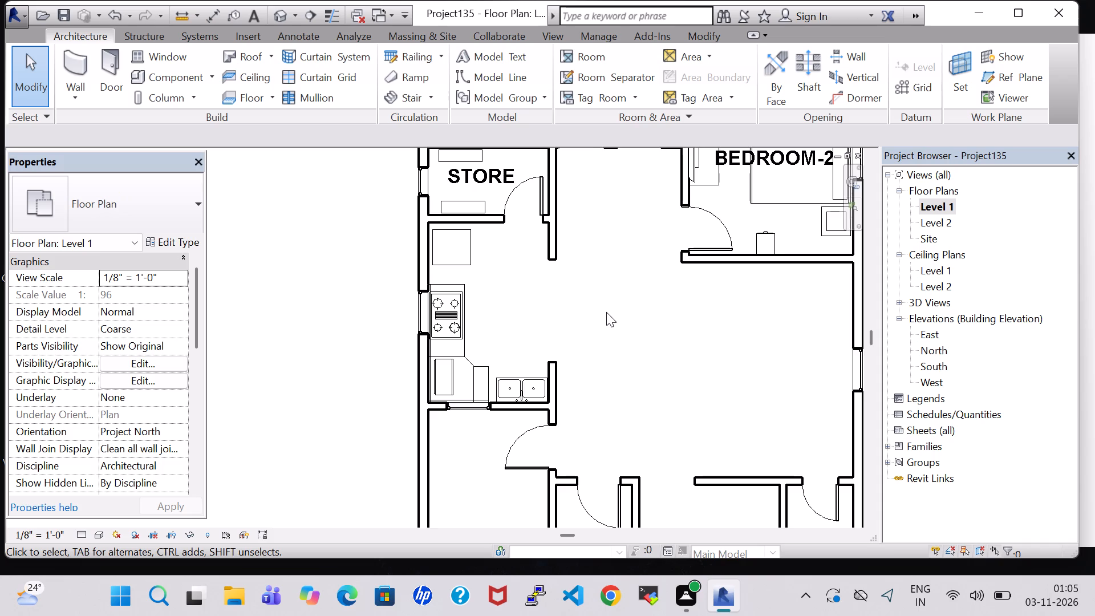
{"action": "left_click", "coordinate": [590, 53]}
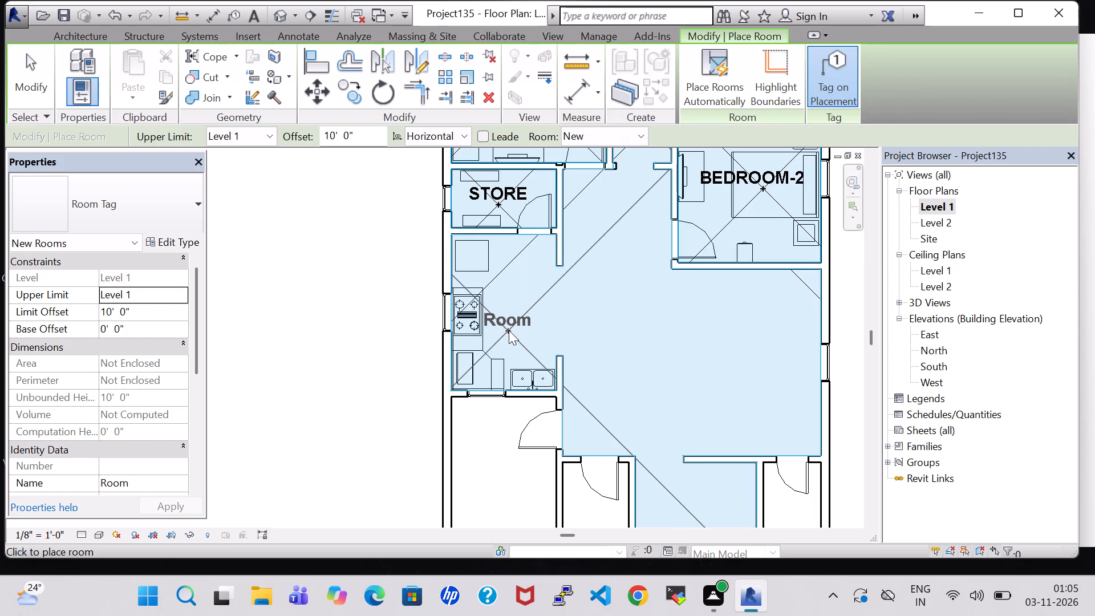
{"action": "left_click", "coordinate": [508, 324]}
{"action": "left_click", "coordinate": [947, 533]}
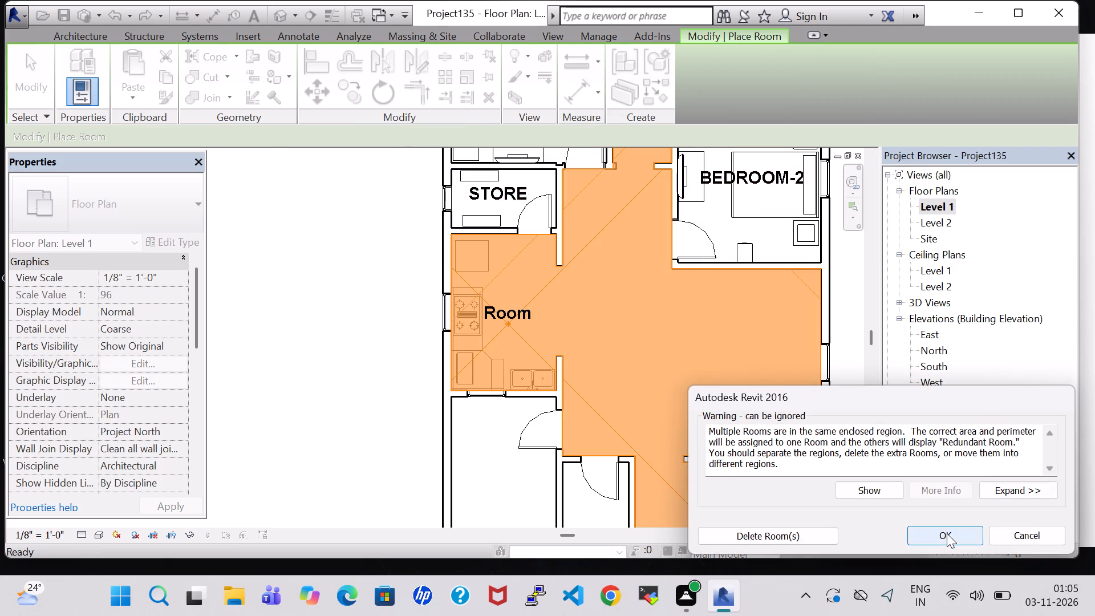
{"action": "key", "text": "Escape"}
{"action": "key", "text": "Escape"}
Rename the new room tag beside the cooktop as KITCHEN and nudge it three increments away from the cooktop.
{"action": "double_click", "coordinate": [512, 309]}
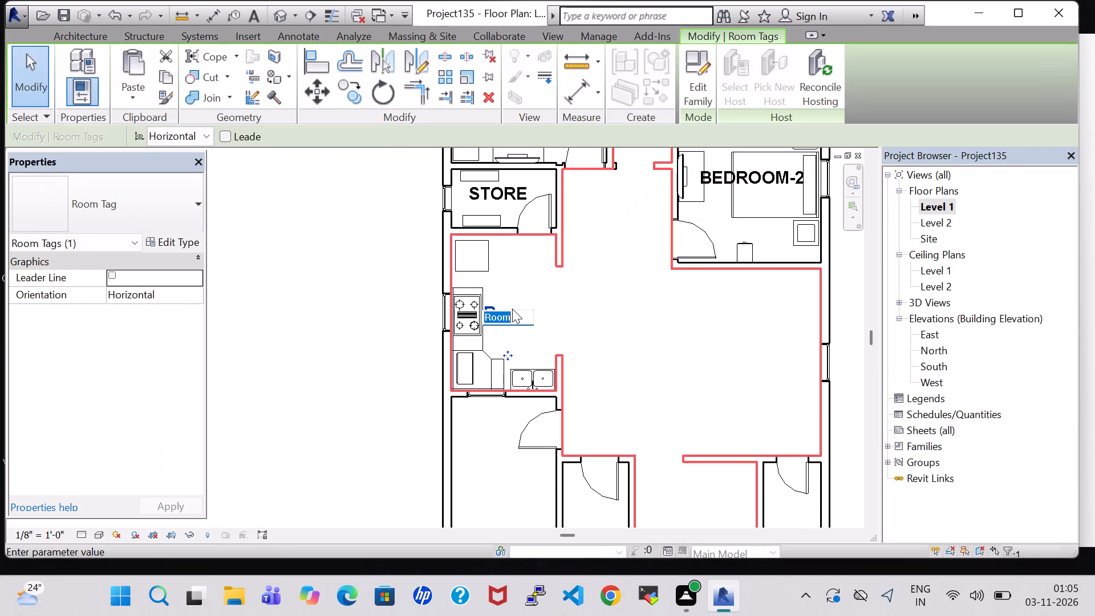
{"action": "key", "text": "BackSpace"}
{"action": "type", "text": "KITCHEN"}
{"action": "key", "text": "Return"}
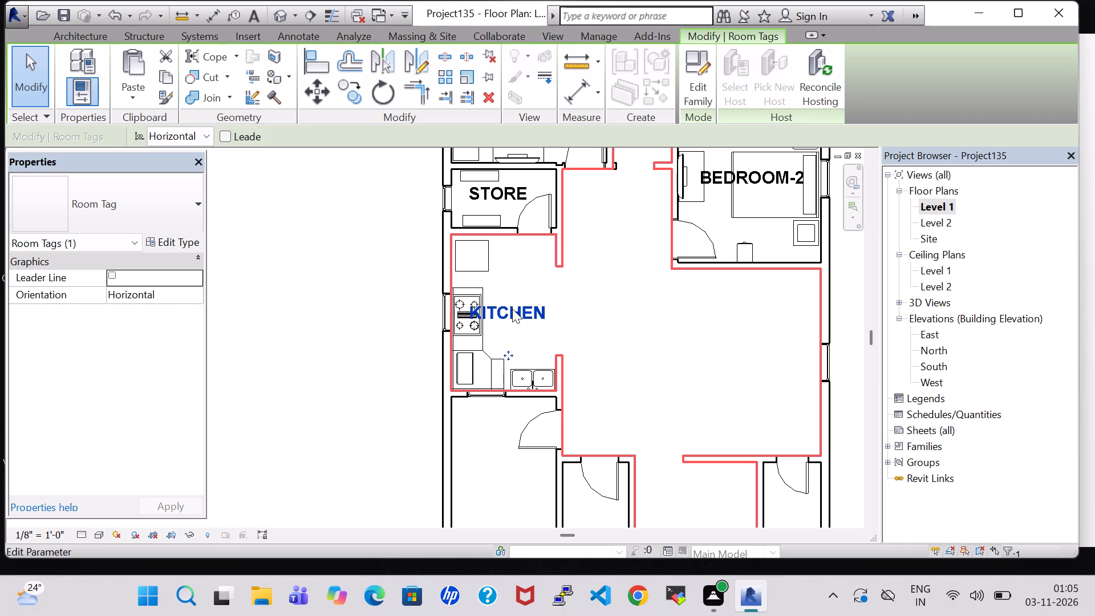
{"action": "key", "text": "Right"}
{"action": "key", "text": "Right"}
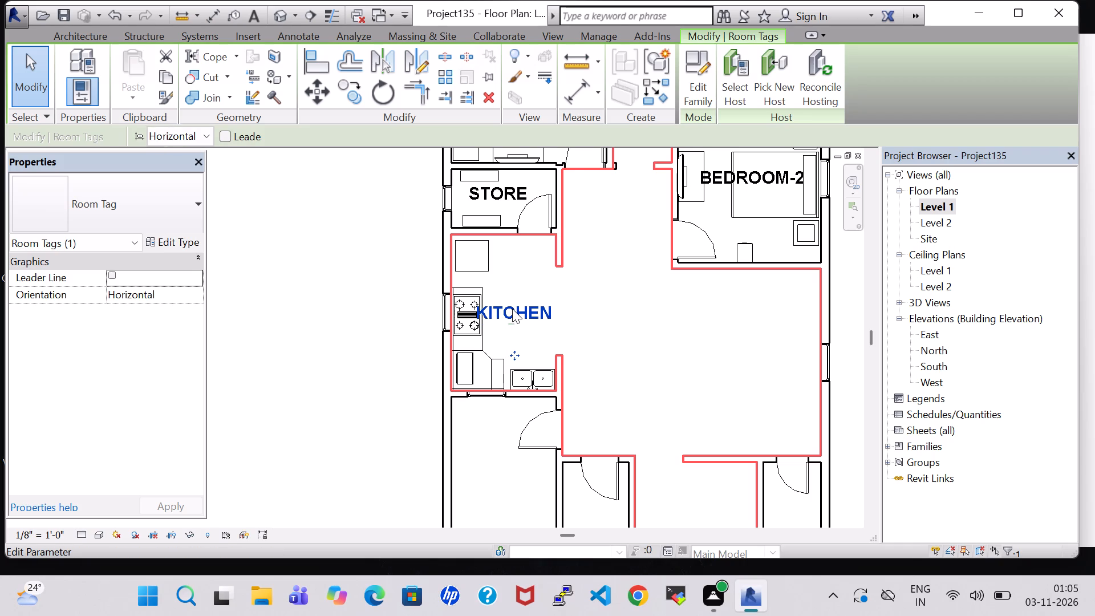
{"action": "key", "text": "Right"}
{"action": "left_click", "coordinate": [640, 321]}
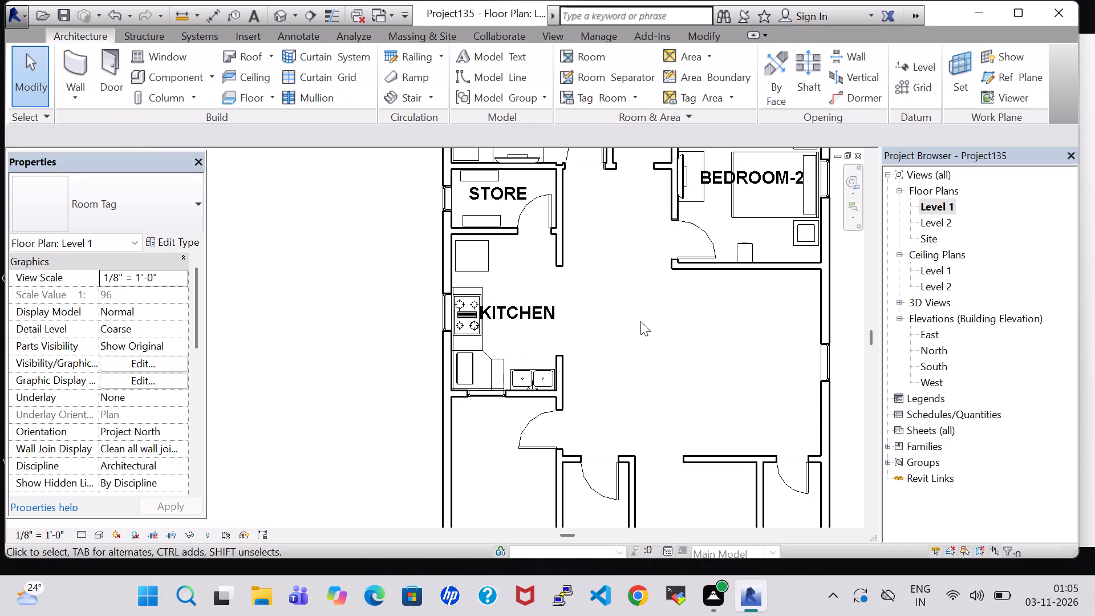
Place another room with a horizontal tag in the passage between STORE and BEDROOM-2, accepting the shared enclosed region.
{"action": "scroll", "coordinate": [640, 321], "scroll_direction": "down", "scroll_amount": 3}
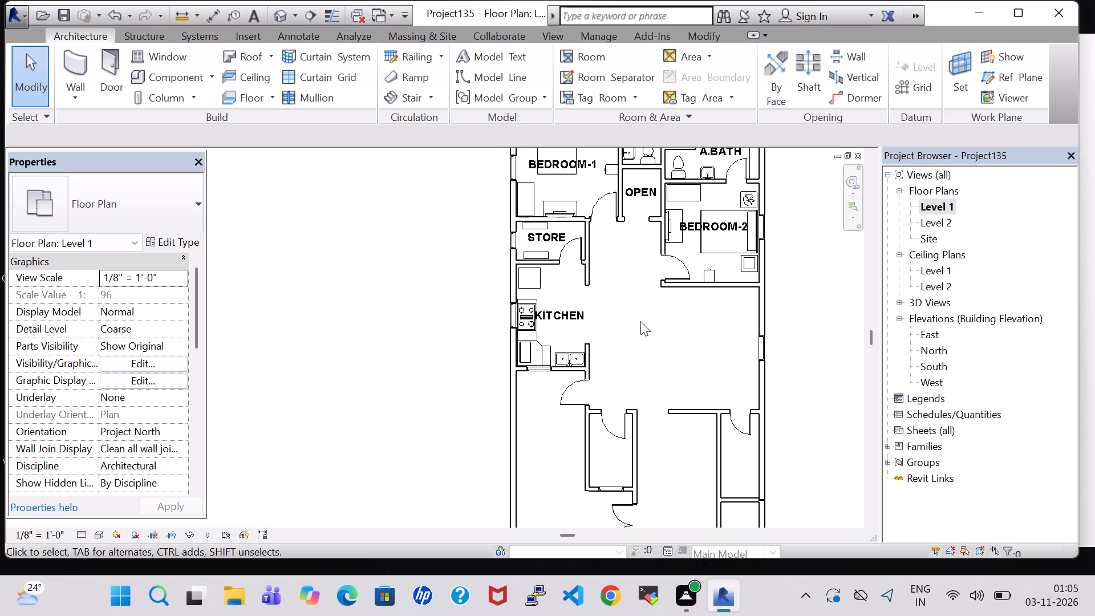
{"action": "scroll", "coordinate": [640, 321], "scroll_direction": "down", "scroll_amount": 2}
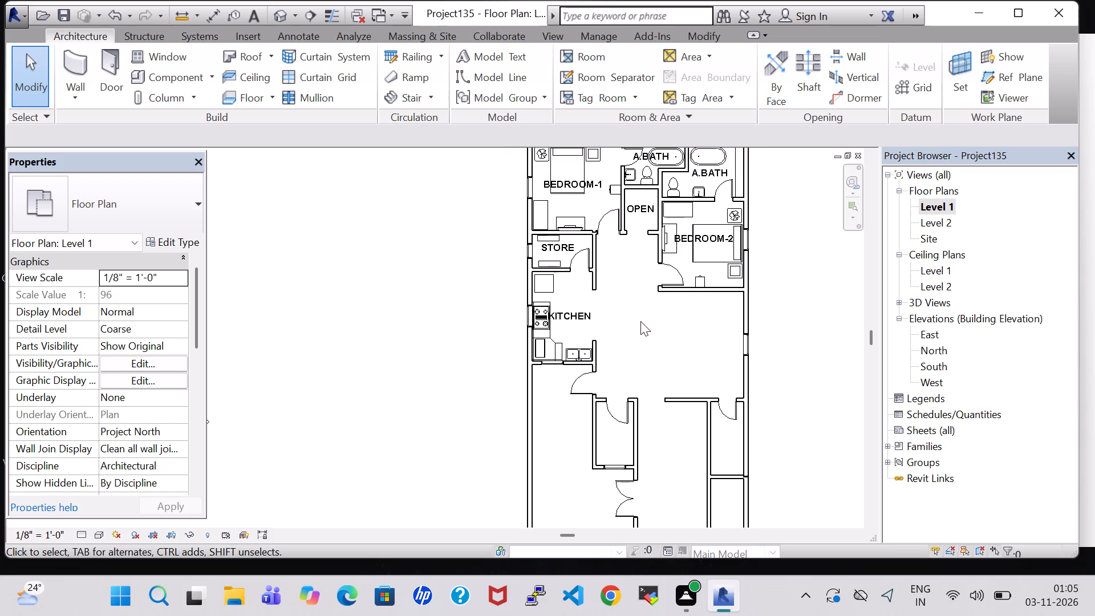
{"action": "left_click", "coordinate": [595, 55]}
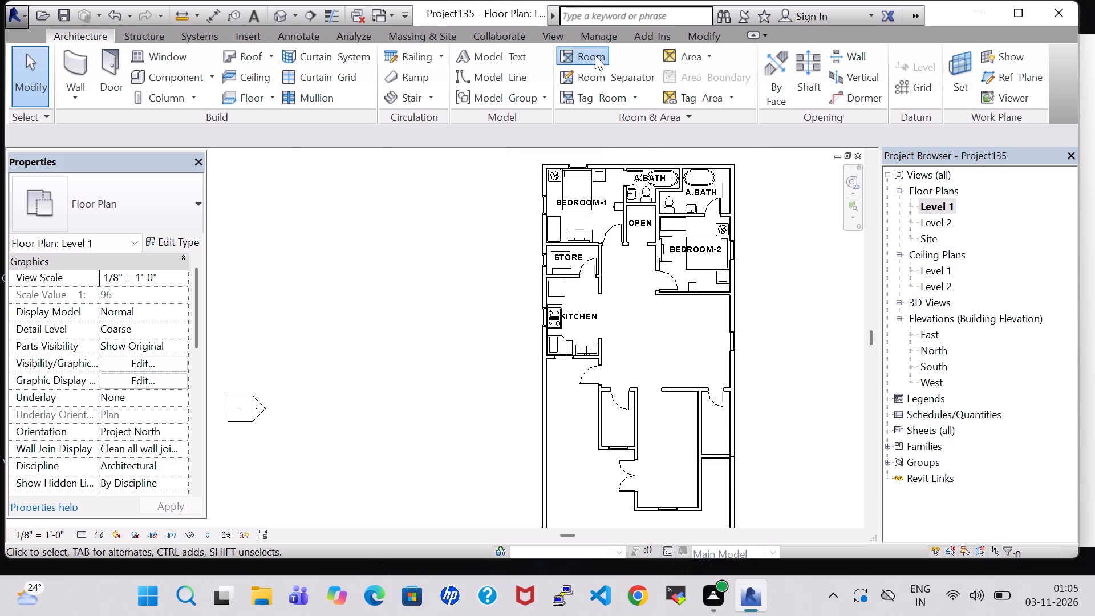
{"action": "left_click", "coordinate": [632, 271]}
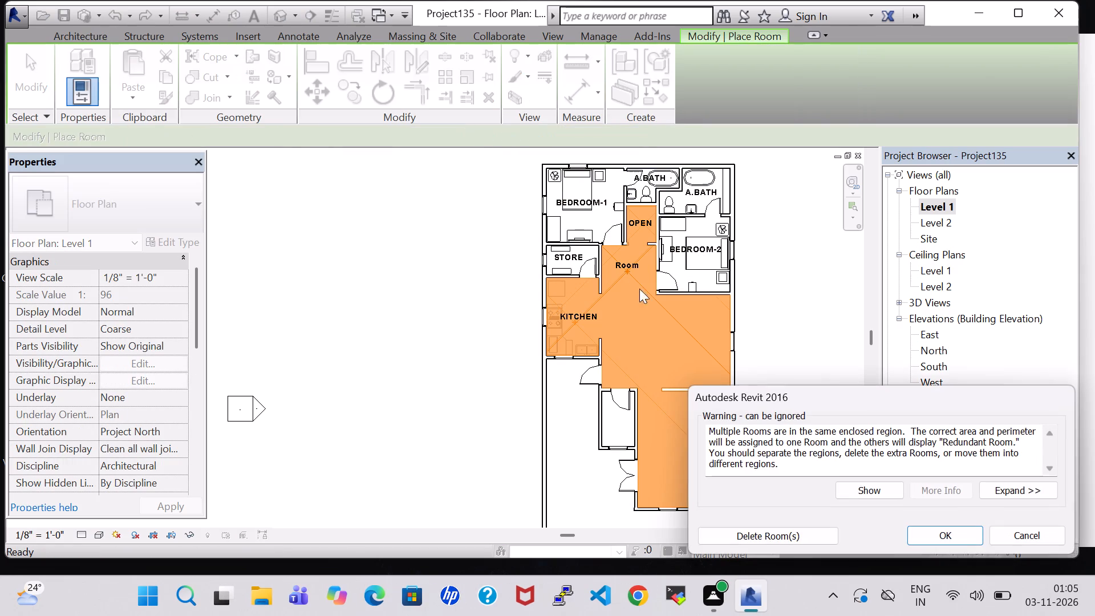
{"action": "left_click", "coordinate": [963, 529]}
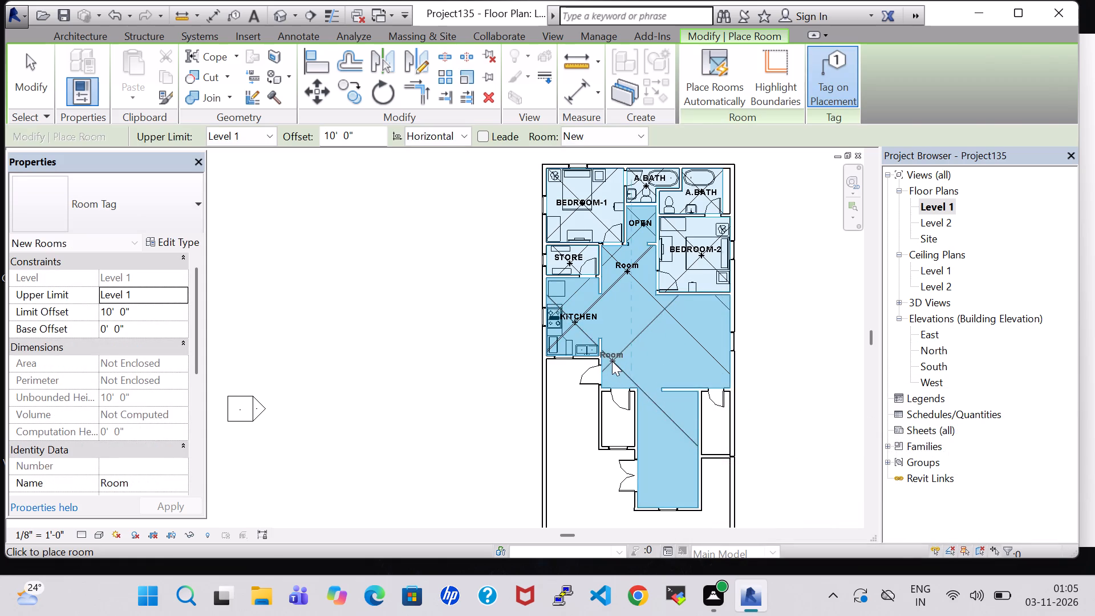
{"action": "key", "text": "Escape"}
{"action": "key", "text": "Escape"}
Rename the new passage room tag as LOBBY and nudge it one increment away from the OPEN area.
{"action": "left_click", "coordinate": [627, 268]}
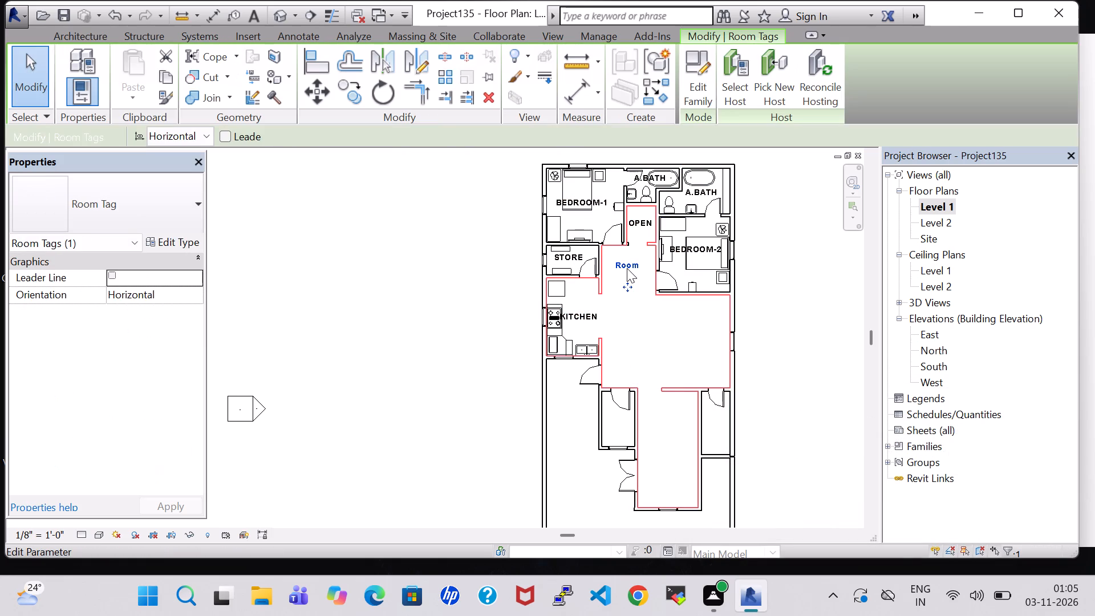
{"action": "left_click", "coordinate": [627, 268]}
{"action": "key", "text": "BackSpace"}
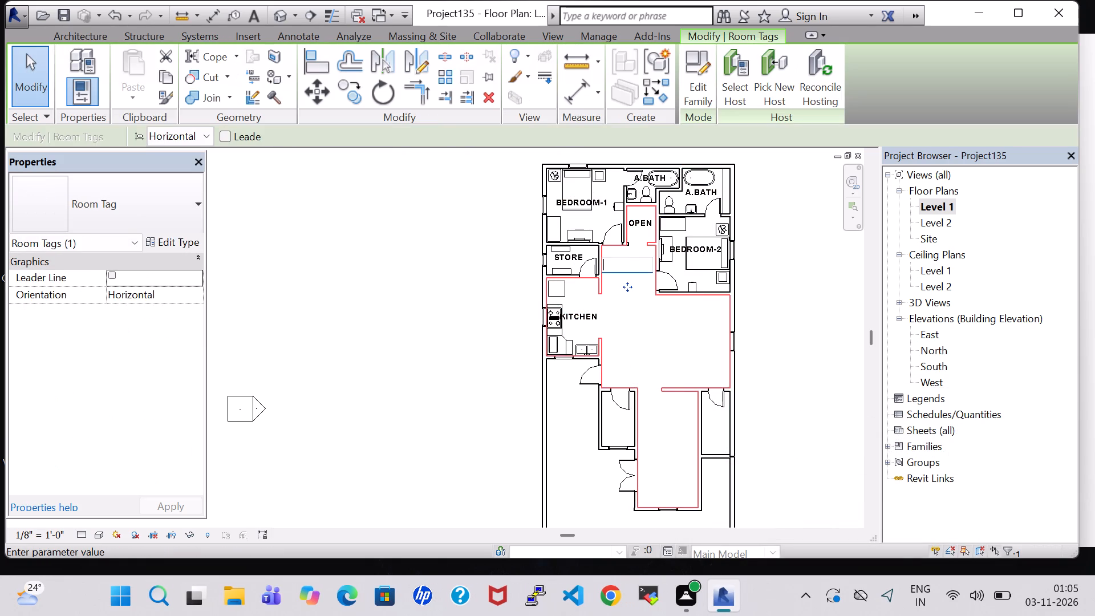
{"action": "type", "text": "LOBBY"}
{"action": "key", "text": "Return"}
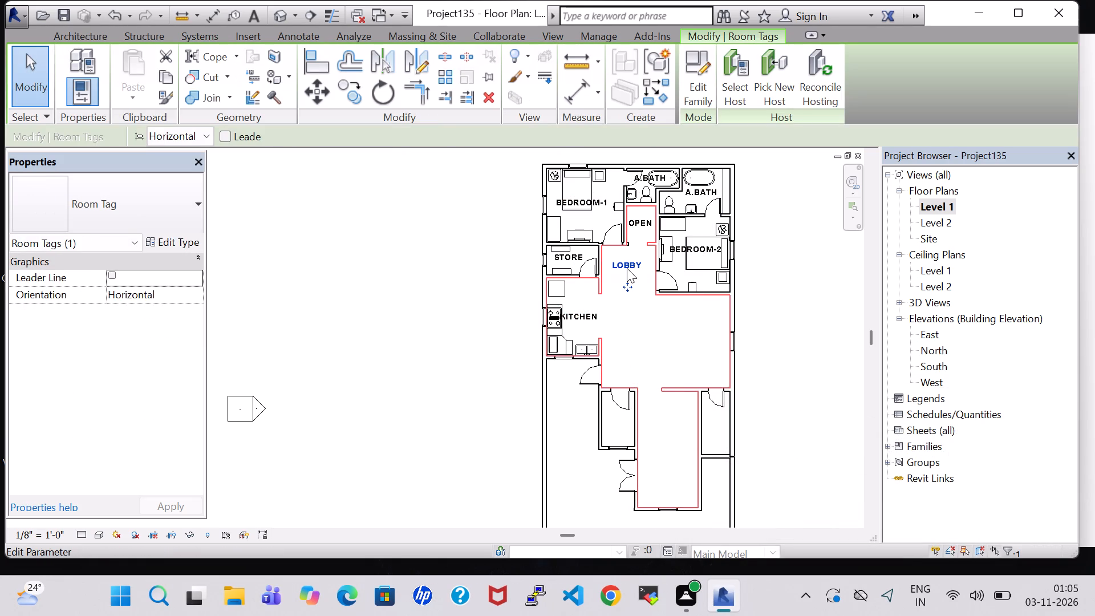
{"action": "key", "text": "Down"}
{"action": "left_click", "coordinate": [781, 351]}
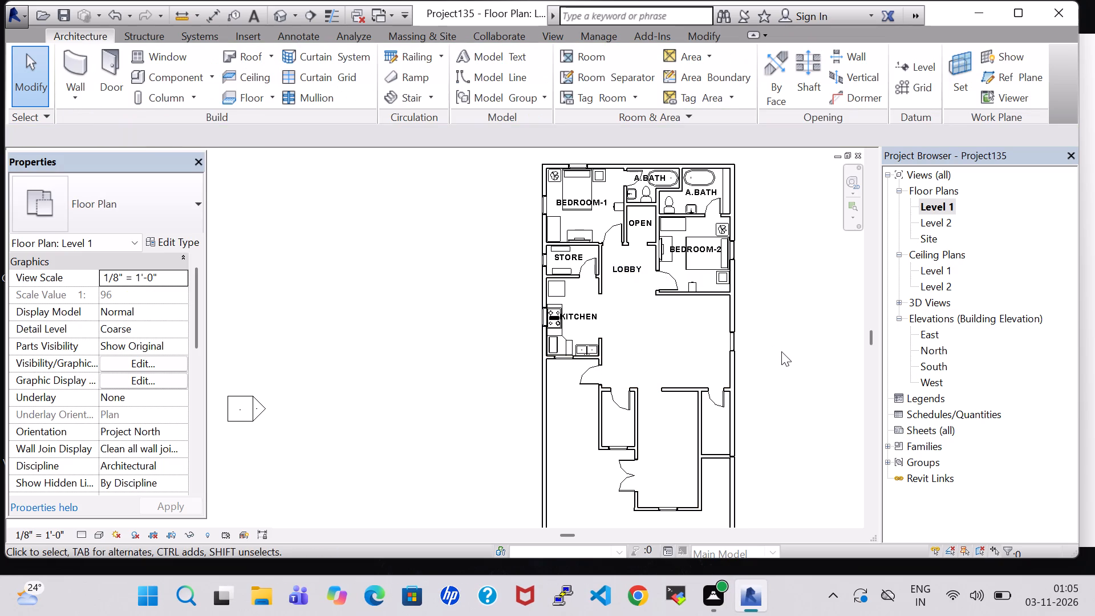
Load the Table-Dining Round w Chairs family from Furniture > Tables and place one 36" Diameter table in the hall opposite the kitchen.
{"action": "double_click", "coordinate": [164, 79]}
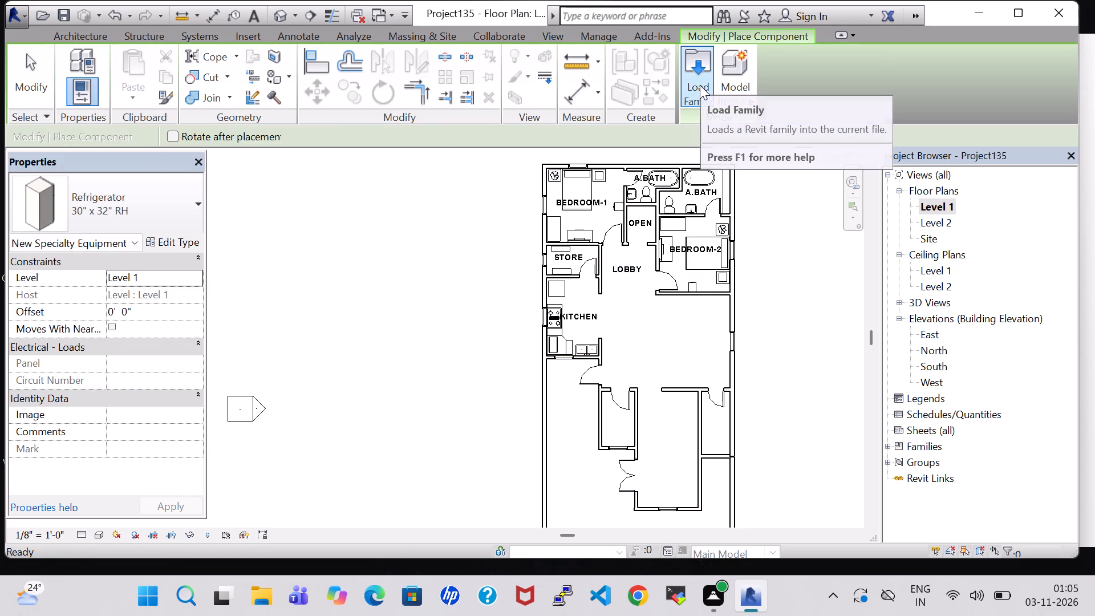
{"action": "left_click", "coordinate": [700, 85]}
{"action": "left_click", "coordinate": [644, 383]}
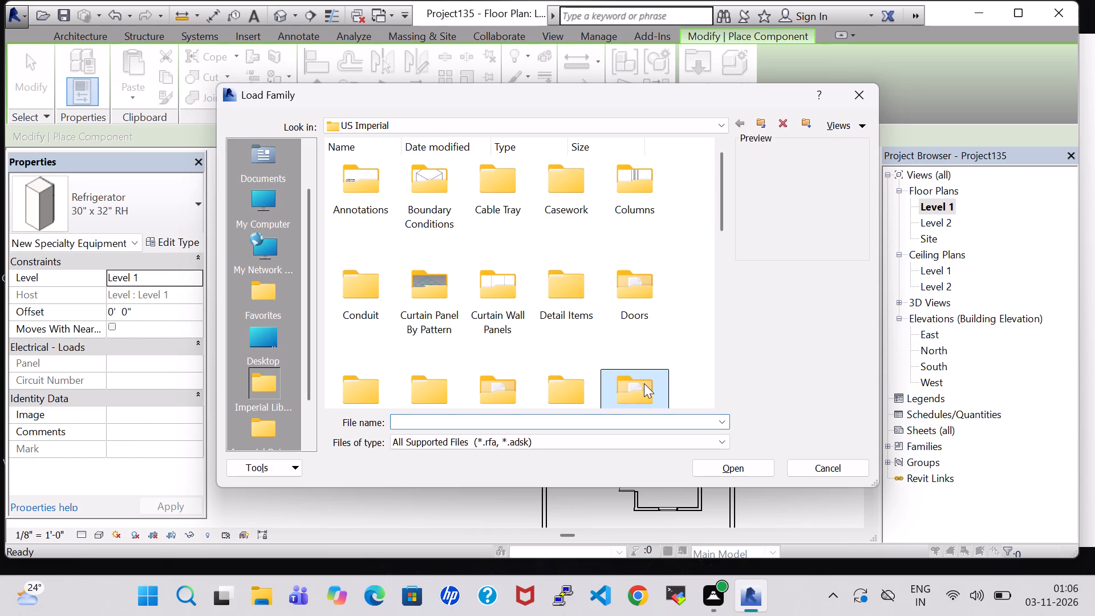
{"action": "double_click", "coordinate": [644, 383]}
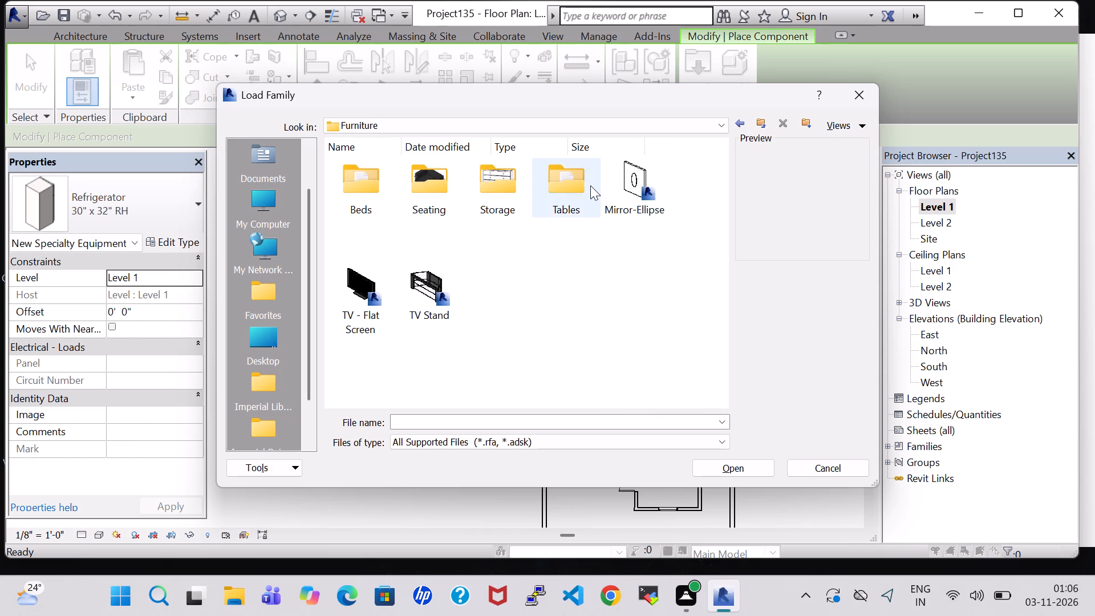
{"action": "double_click", "coordinate": [590, 185]}
{"action": "left_click", "coordinate": [556, 209]}
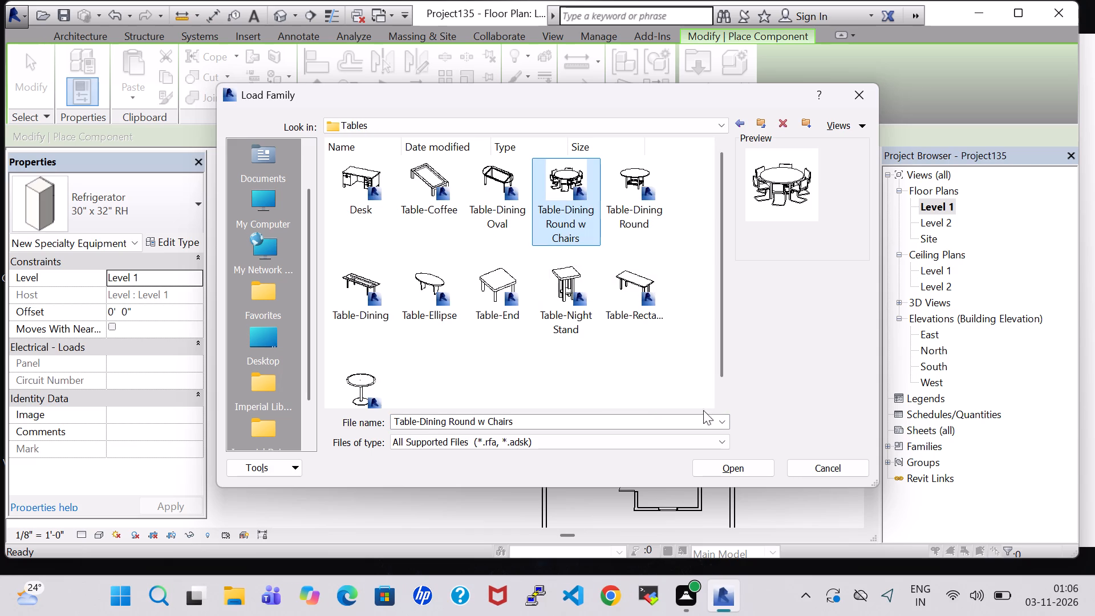
{"action": "left_click", "coordinate": [721, 467]}
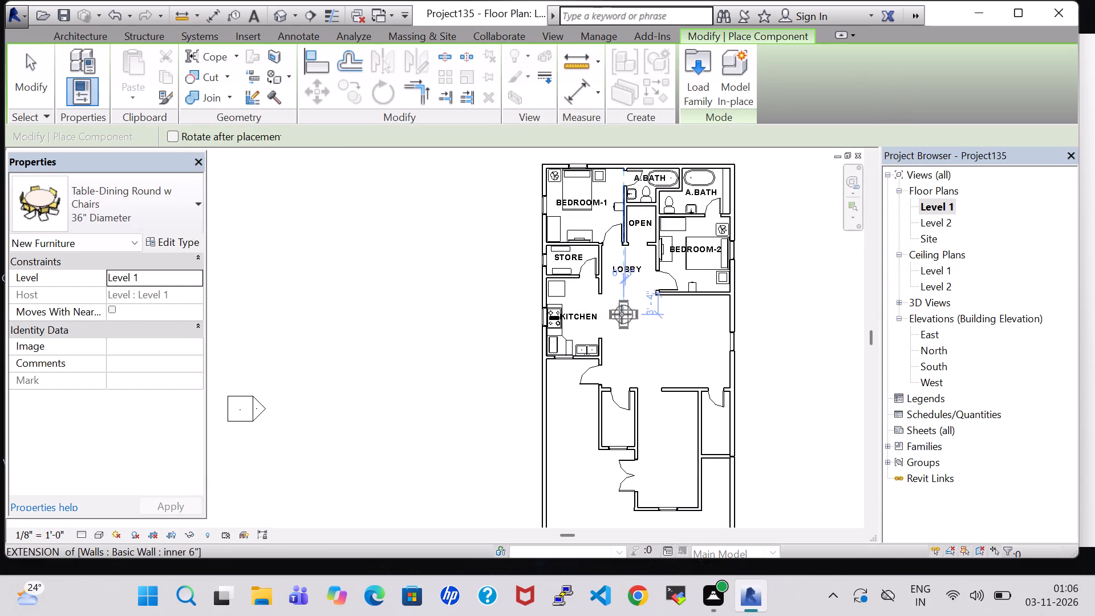
{"action": "left_click", "coordinate": [622, 314]}
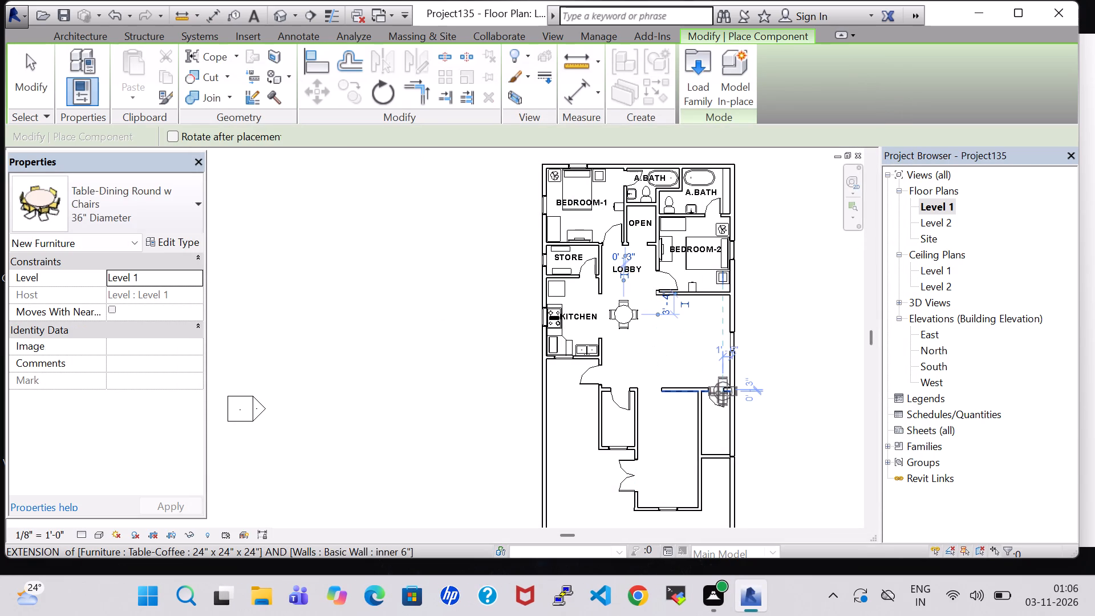
{"action": "key", "text": "Escape"}
{"action": "key", "text": "Escape"}
Change the round dining table's type to 60" Diameter.
{"action": "left_click", "coordinate": [624, 315]}
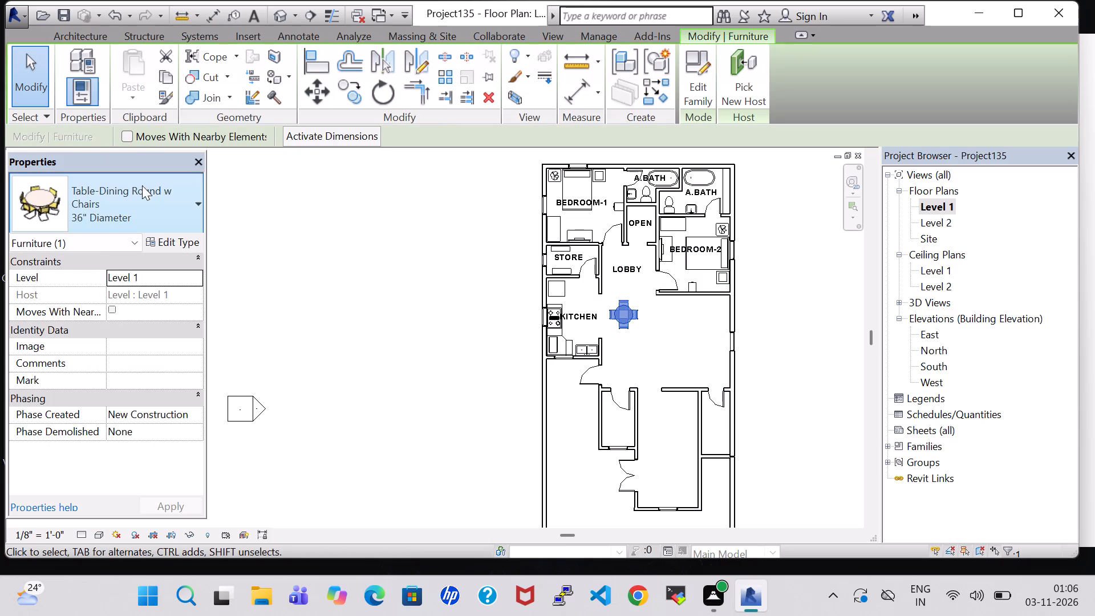
{"action": "left_click", "coordinate": [164, 242]}
{"action": "left_click", "coordinate": [388, 124]}
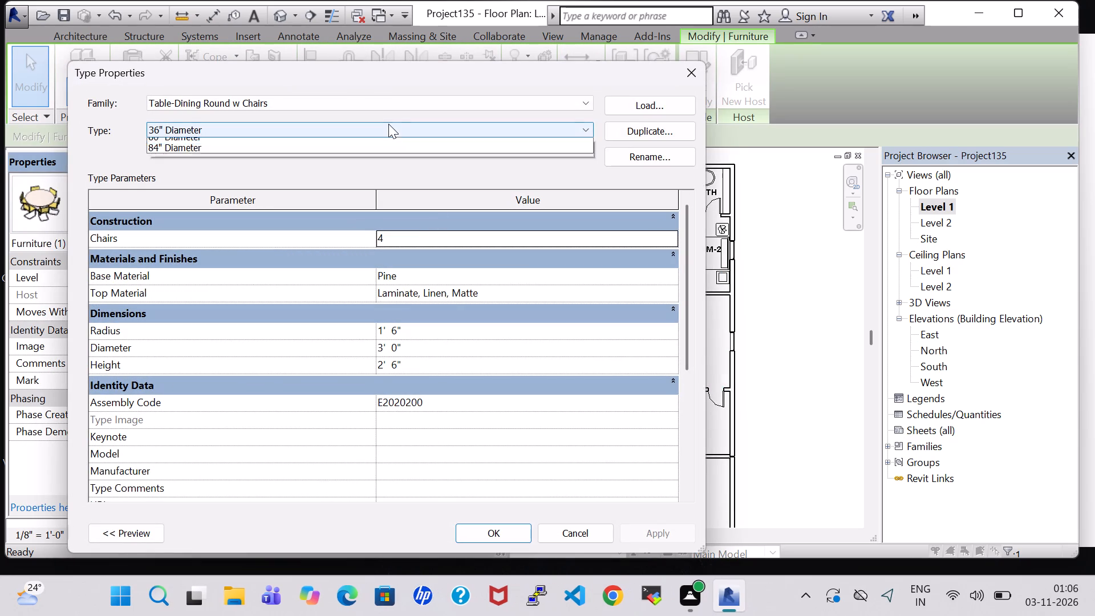
{"action": "left_click", "coordinate": [383, 153]}
{"action": "left_click", "coordinate": [484, 529]}
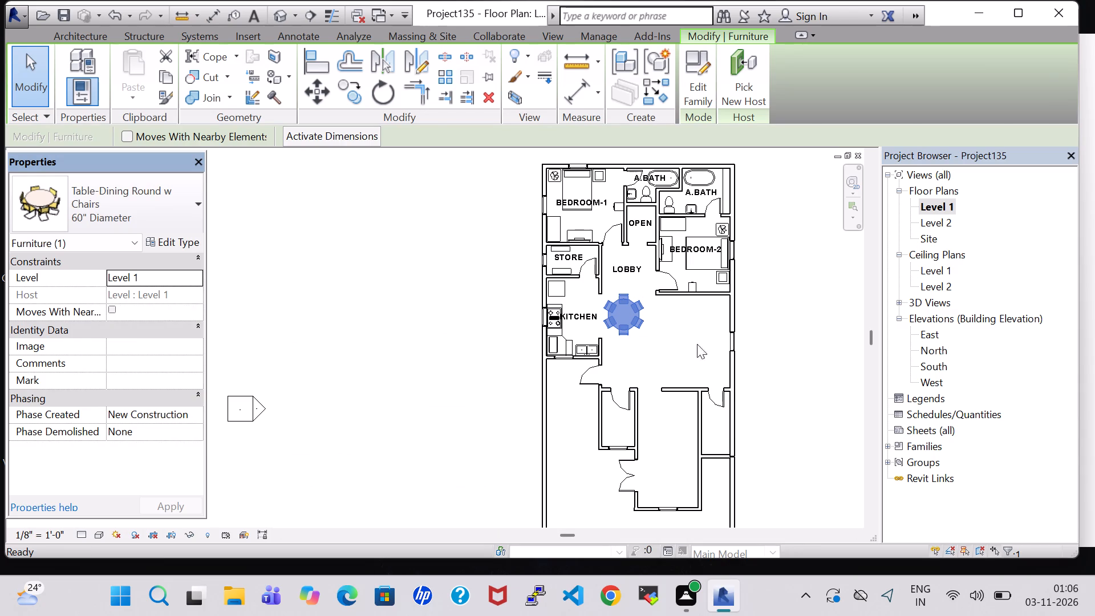
{"action": "left_click", "coordinate": [666, 332]}
Nudge the dining table two increments away from the kitchen and one increment farther from the LOBBY tag.
{"action": "left_click", "coordinate": [634, 316]}
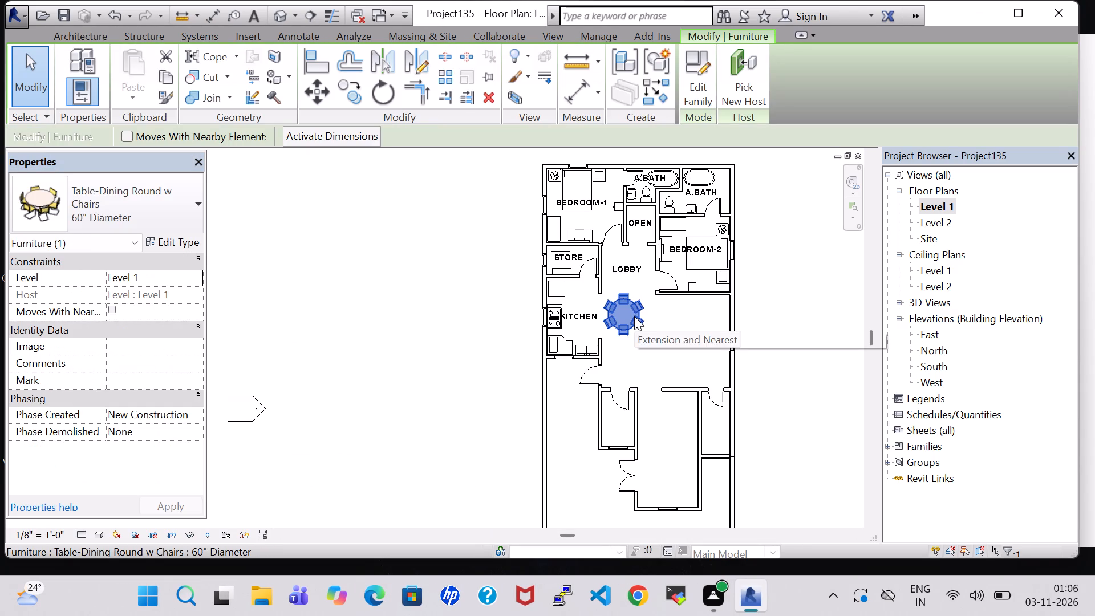
{"action": "key", "text": "Right"}
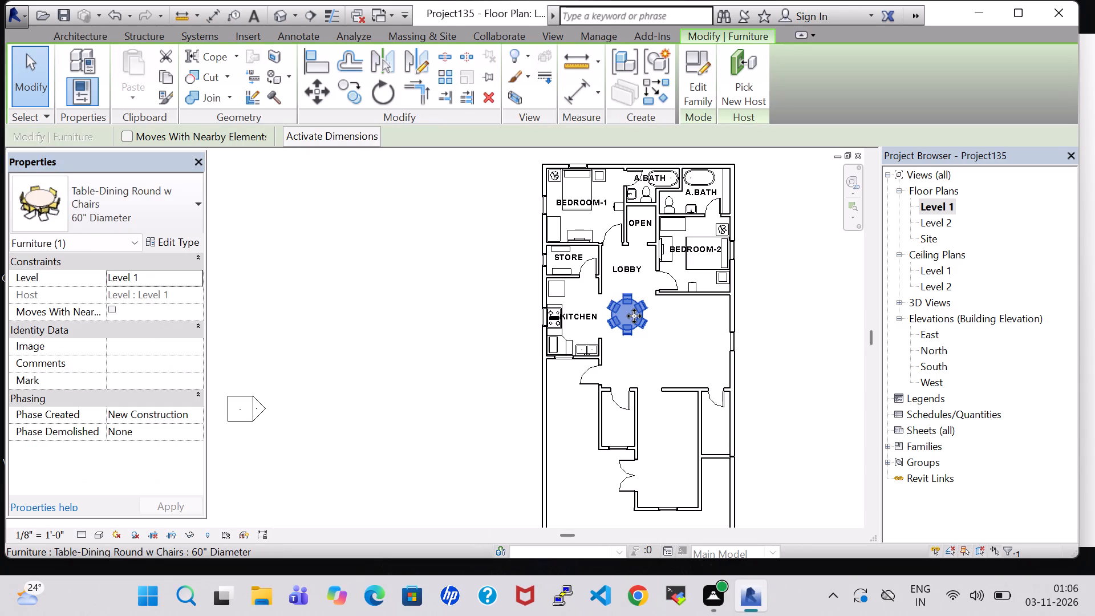
{"action": "key", "text": "Up"}
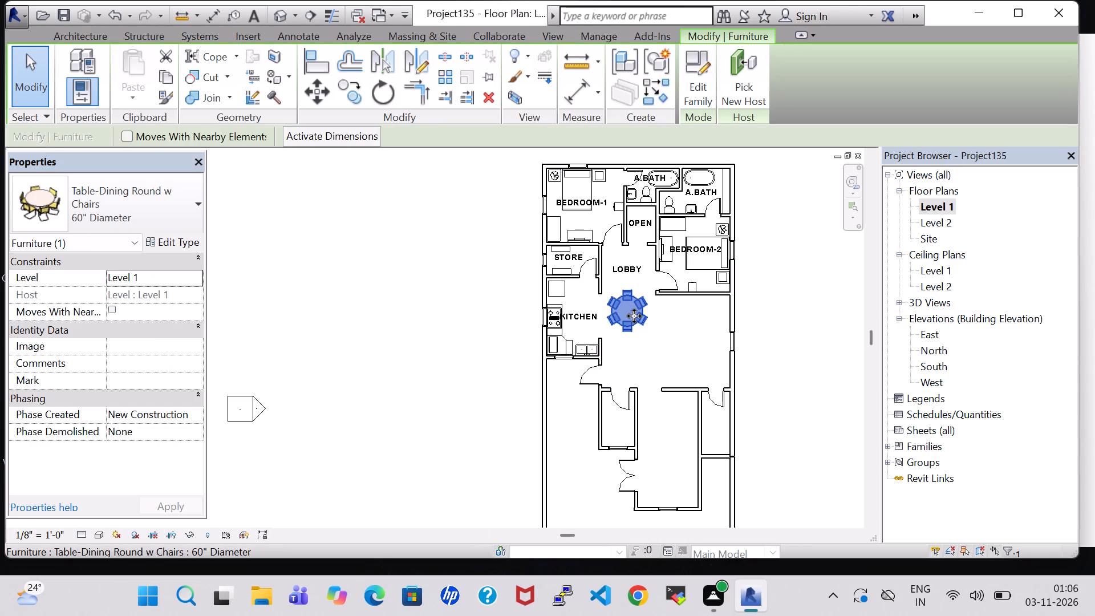
{"action": "key", "text": "Down"}
{"action": "key", "text": "Right"}
{"action": "key", "text": "Down"}
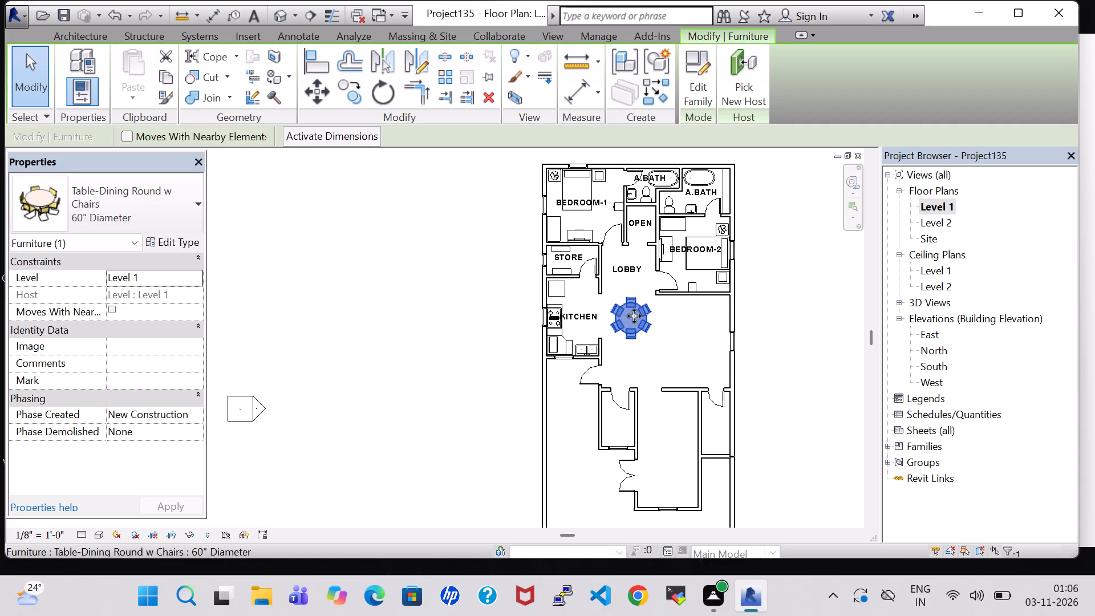
{"action": "left_click", "coordinate": [802, 331]}
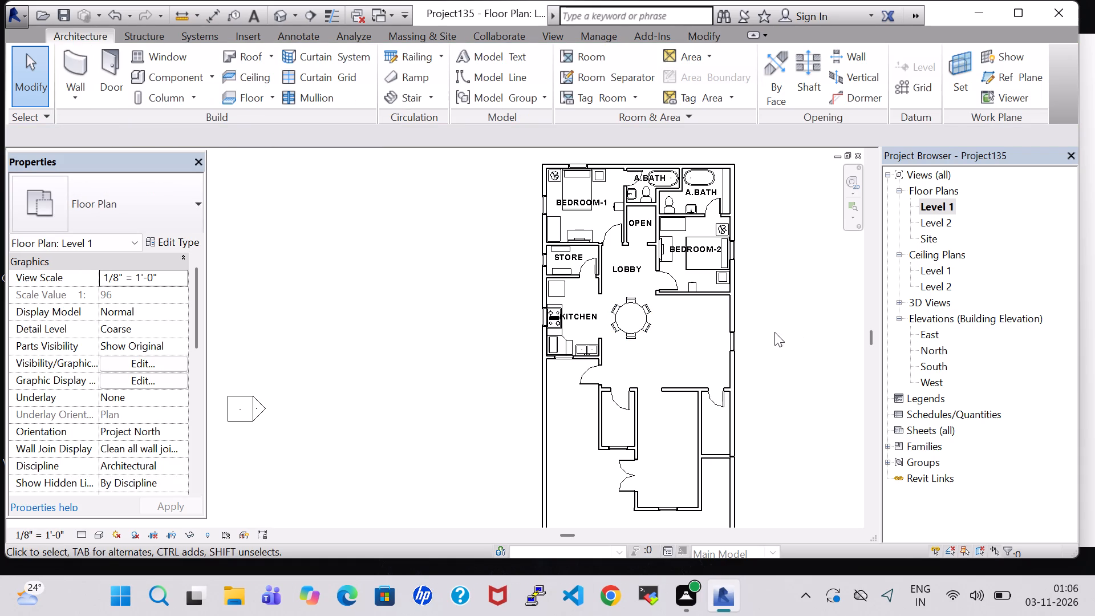
Fine-tune the dining table's position by nudging it three small increments farther from the kitchen.
{"action": "scroll", "coordinate": [636, 311], "scroll_direction": "up", "scroll_amount": 7}
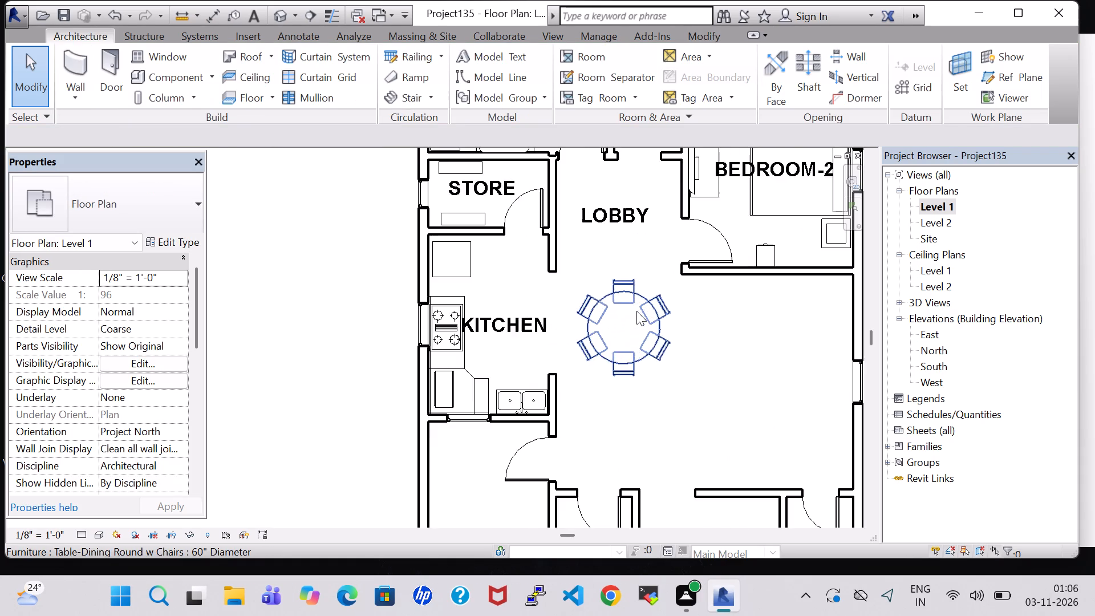
{"action": "left_click", "coordinate": [636, 311]}
{"action": "key", "text": "Right"}
{"action": "key", "text": "Right"}
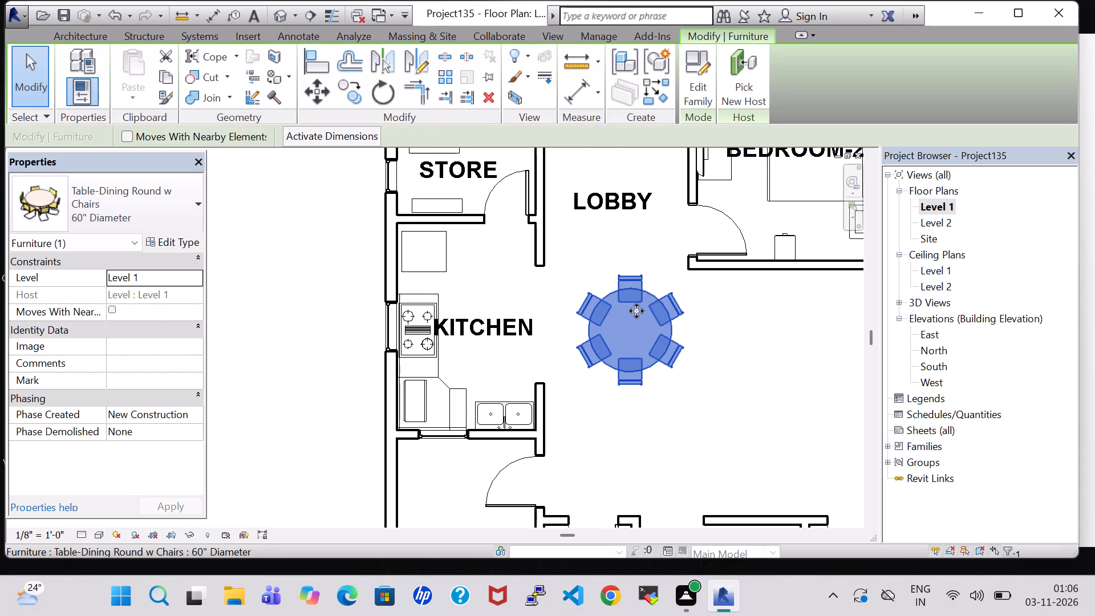
{"action": "key", "text": "Right"}
{"action": "left_click", "coordinate": [760, 313]}
Load the Sofa-Corbu family from the Furniture > Seating folder of the US Imperial library.
{"action": "scroll", "coordinate": [745, 318], "scroll_direction": "down", "scroll_amount": 4}
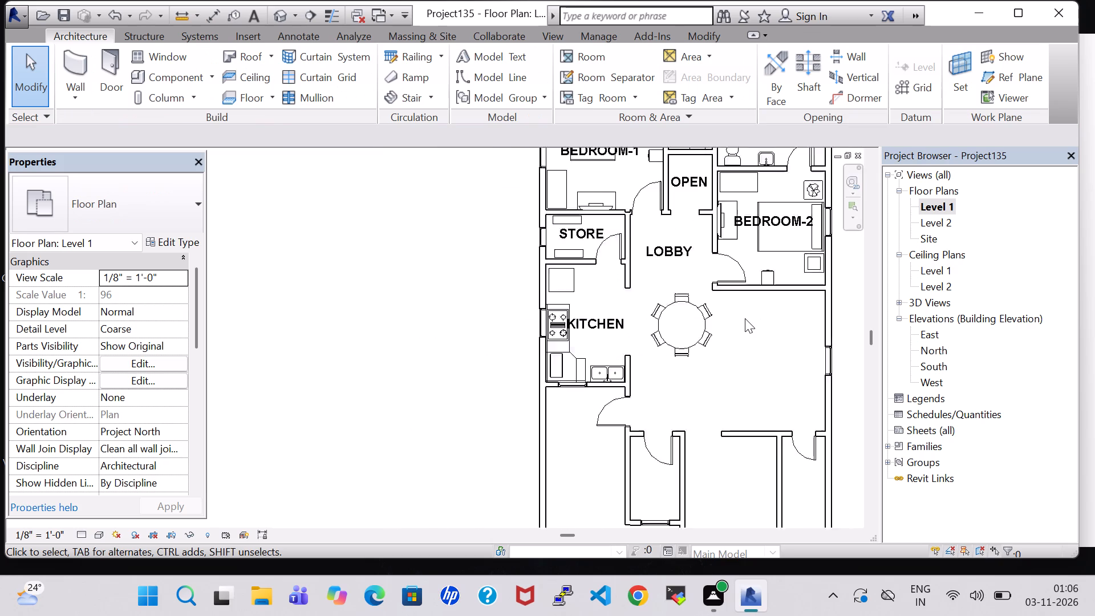
{"action": "scroll", "coordinate": [745, 318], "scroll_direction": "down", "scroll_amount": 4}
{"action": "middle_click_drag", "start_coordinate": [745, 318], "coordinate": [700, 318]}
{"action": "scroll", "coordinate": [700, 315], "scroll_direction": "up", "scroll_amount": 5}
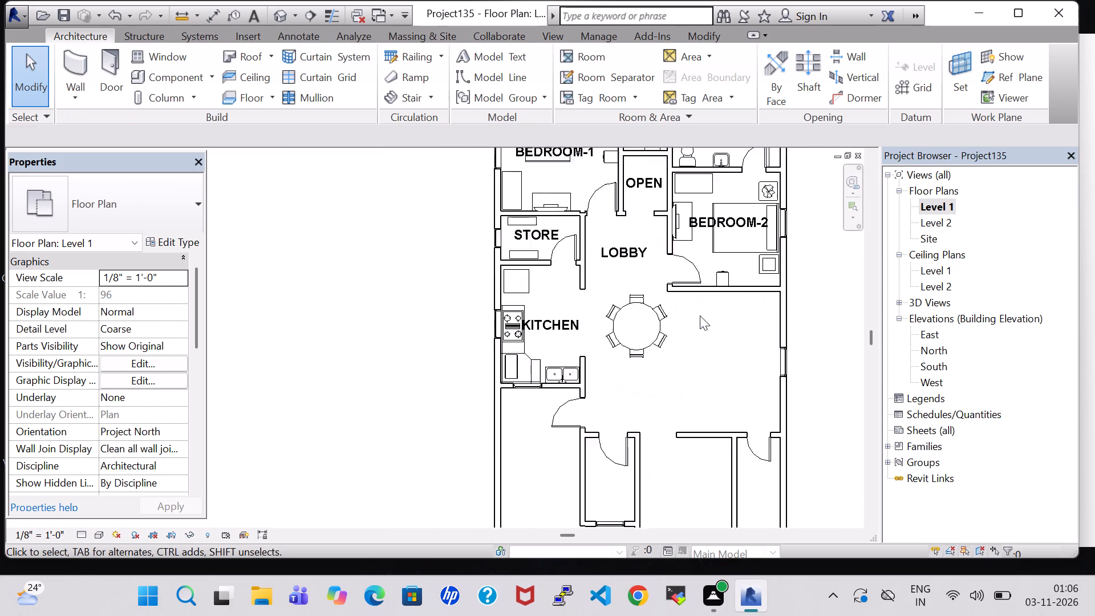
{"action": "left_click", "coordinate": [162, 79]}
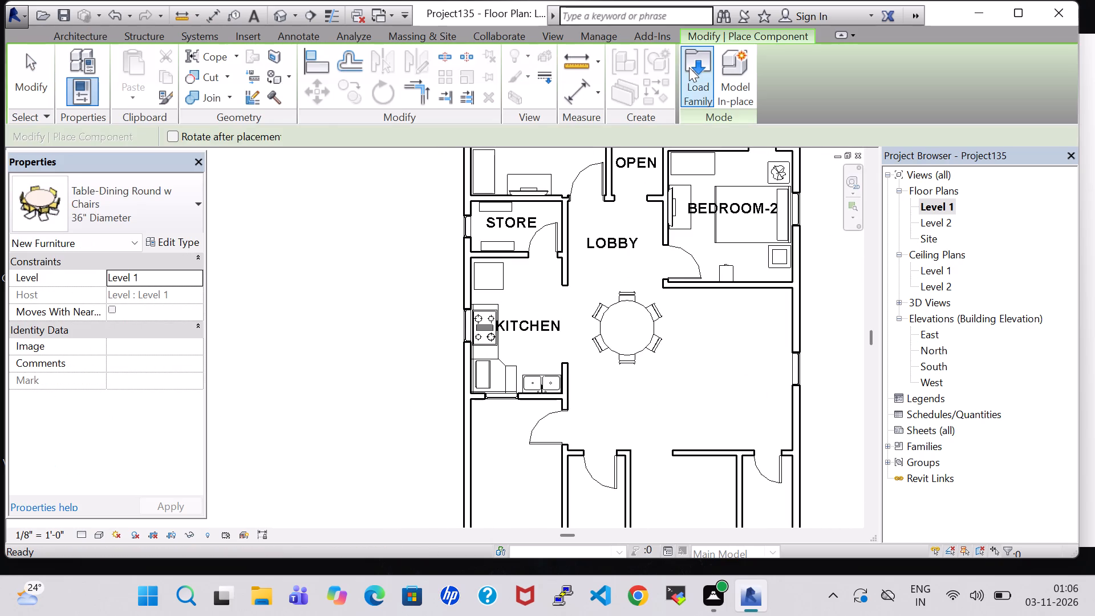
{"action": "left_click", "coordinate": [689, 67]}
{"action": "scroll", "coordinate": [485, 305], "scroll_direction": "down", "scroll_amount": 1}
{"action": "scroll", "coordinate": [592, 226], "scroll_direction": "up", "scroll_amount": 1}
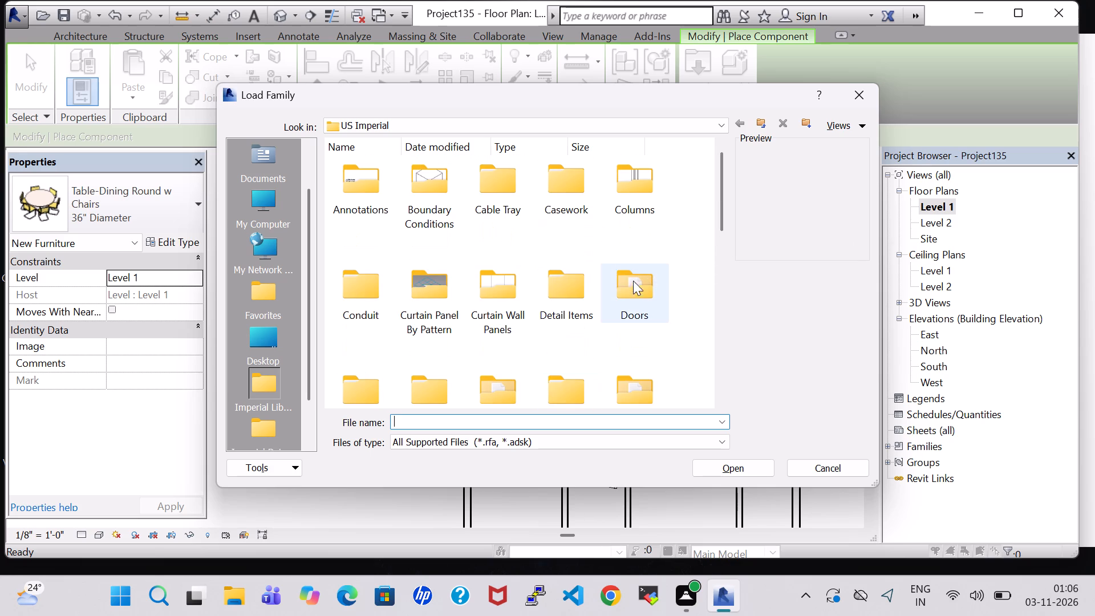
{"action": "scroll", "coordinate": [613, 216], "scroll_direction": "up", "scroll_amount": 5}
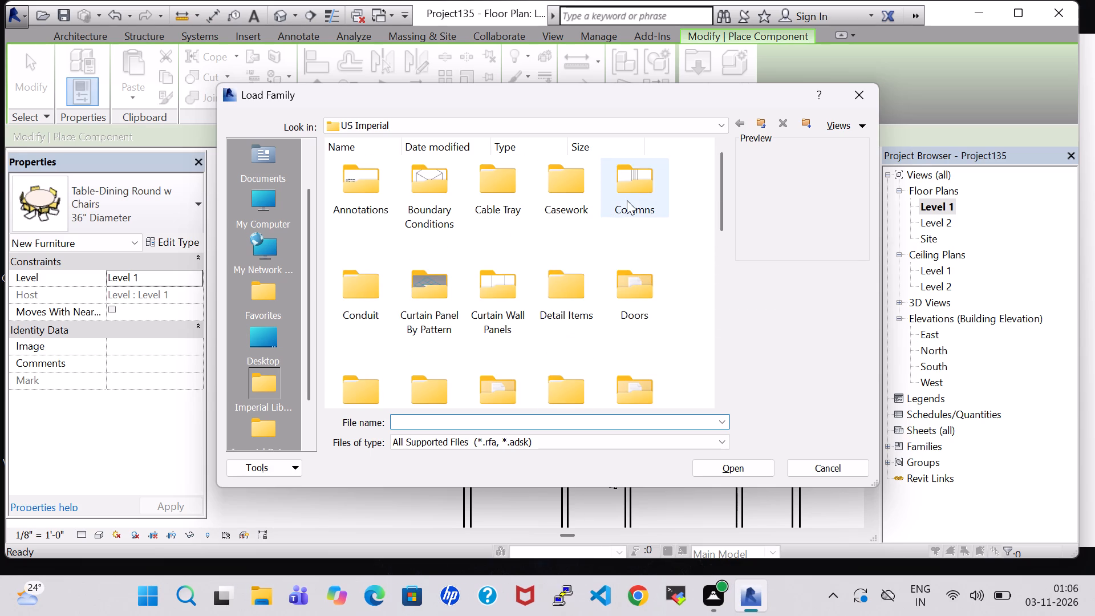
{"action": "double_click", "coordinate": [647, 370]}
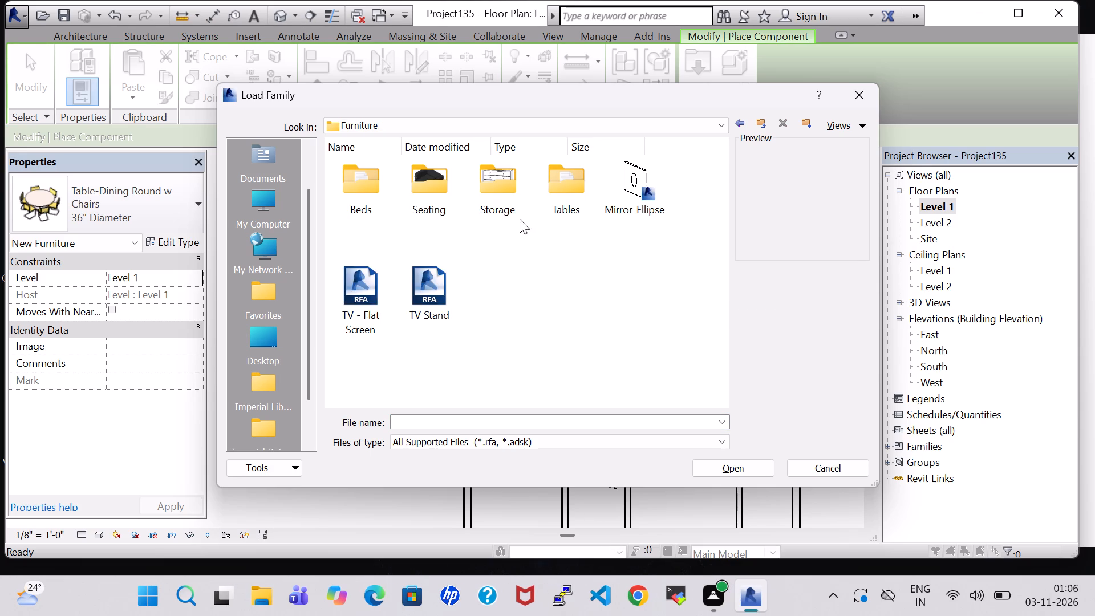
{"action": "double_click", "coordinate": [431, 193]}
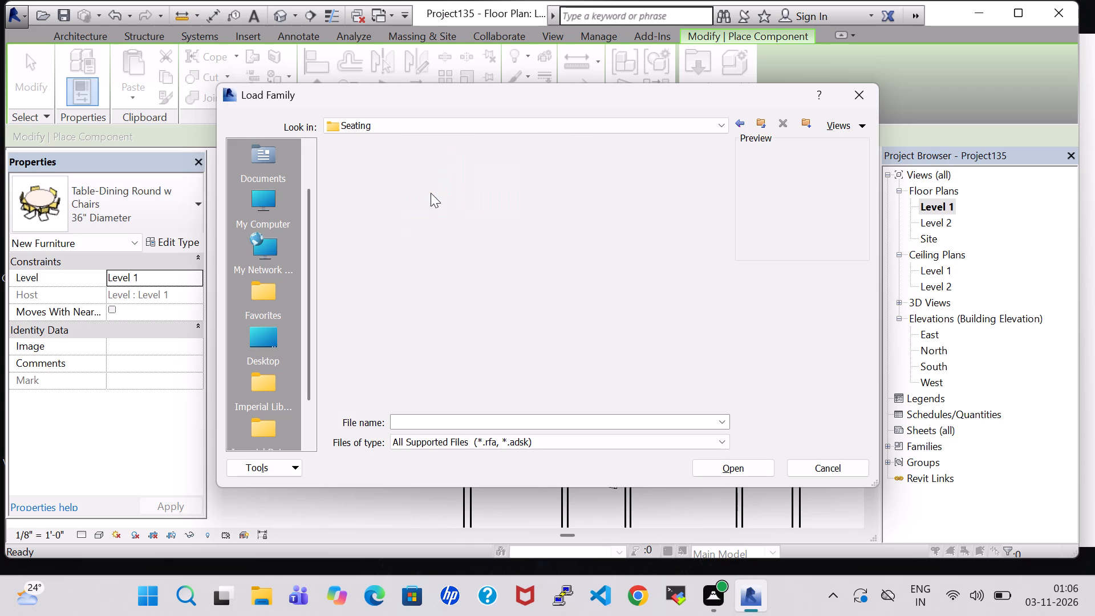
{"action": "left_click", "coordinate": [502, 398]}
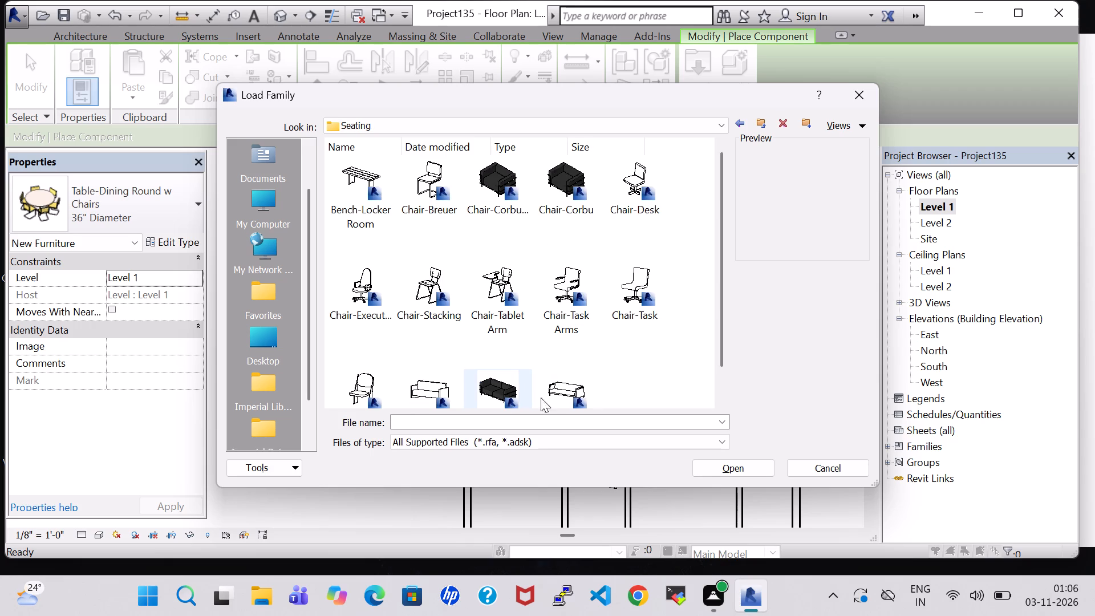
{"action": "left_click", "coordinate": [733, 460]}
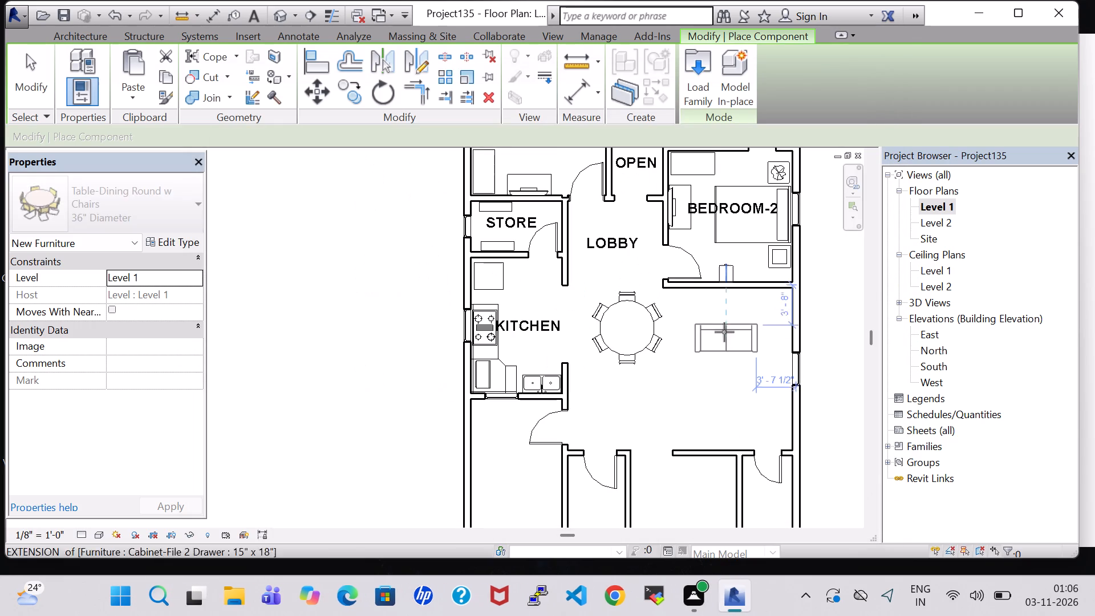
Place one Sofa-Corbu in the hall with its back near the BEDROOM-2 wall.
{"action": "scroll", "coordinate": [719, 309], "scroll_direction": "up", "scroll_amount": 7}
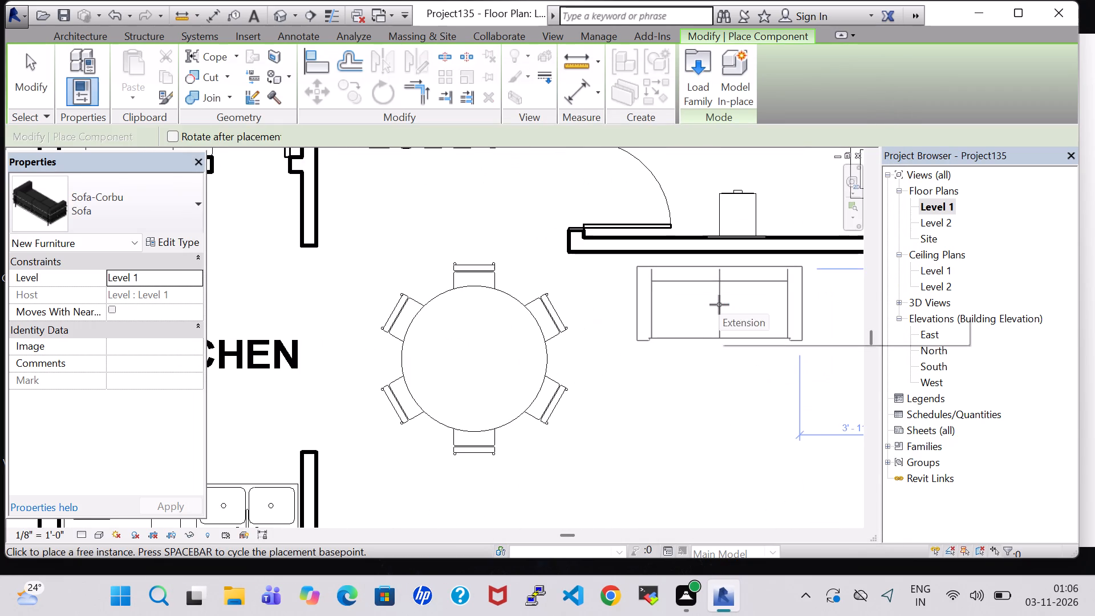
{"action": "left_click", "coordinate": [715, 295]}
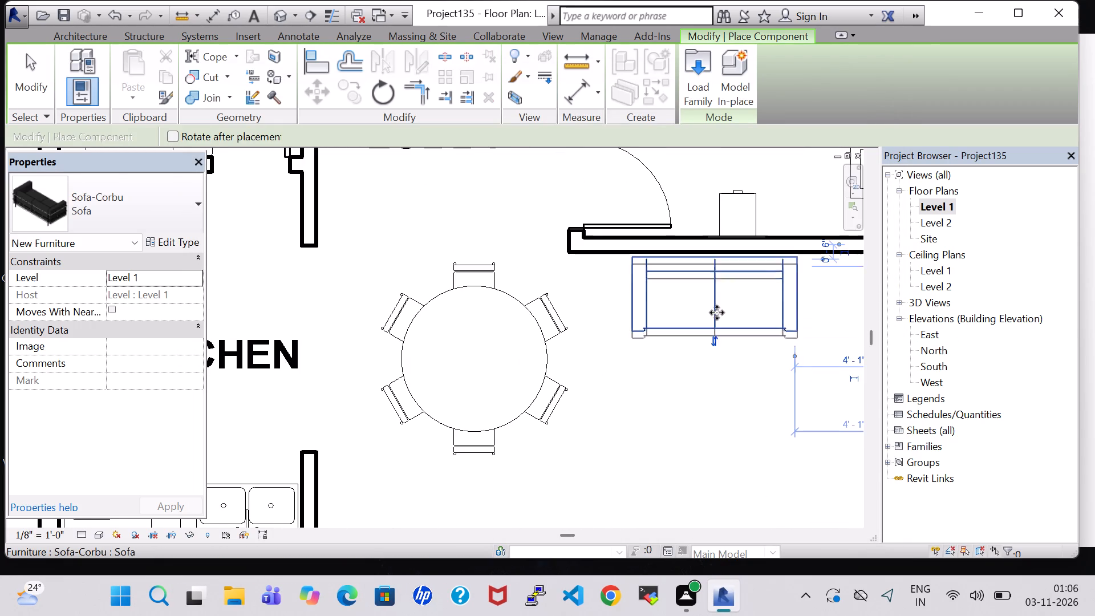
{"action": "key", "text": "Escape"}
{"action": "key", "text": "Escape"}
{"action": "scroll", "coordinate": [718, 340], "scroll_direction": "down", "scroll_amount": 8}
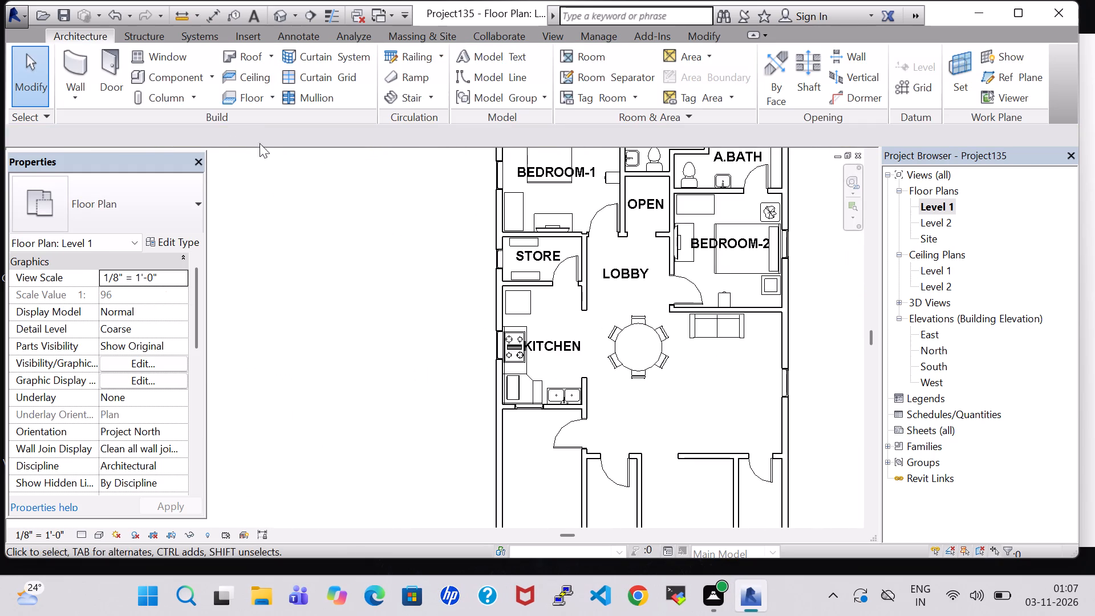
Load the Sofa-Corbu family again from Furniture > Seating for a second sofa.
{"action": "left_click", "coordinate": [168, 83]}
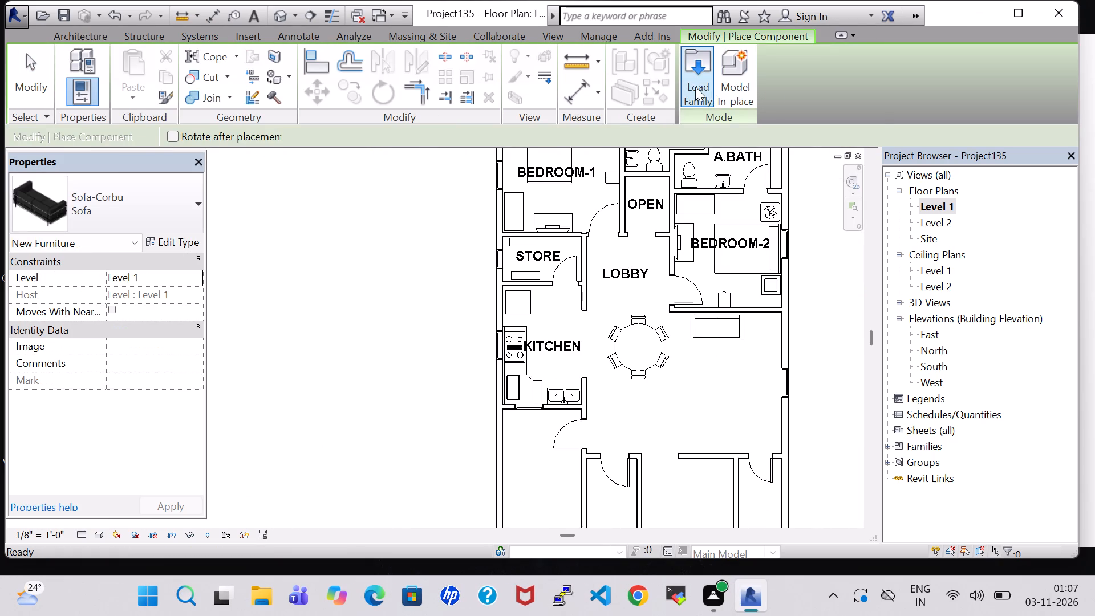
{"action": "left_click", "coordinate": [695, 87]}
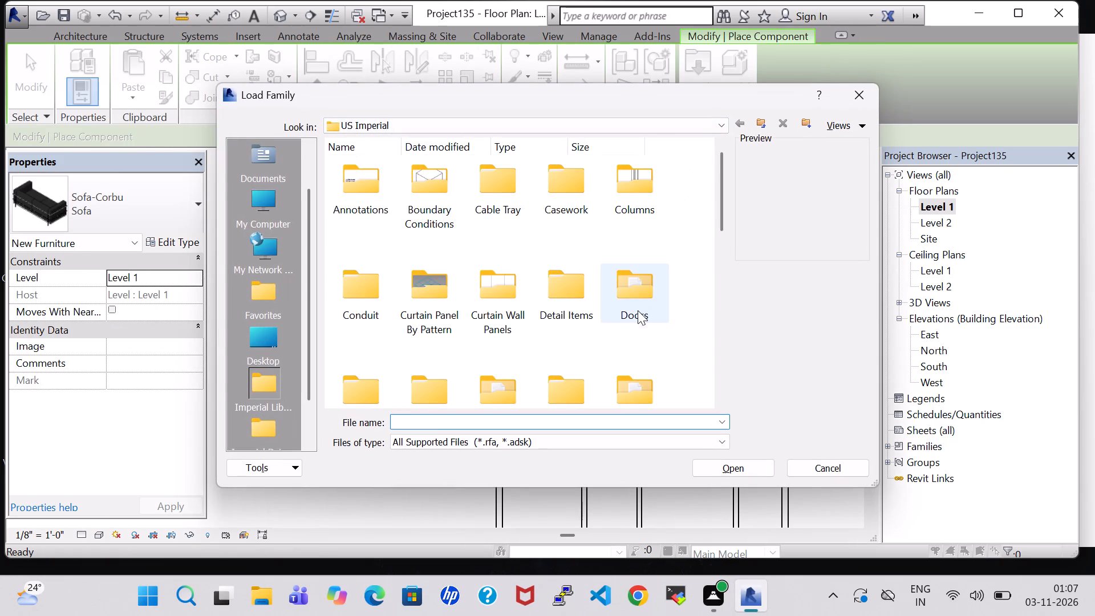
{"action": "triple_click", "coordinate": [627, 393]}
{"action": "double_click", "coordinate": [427, 188]}
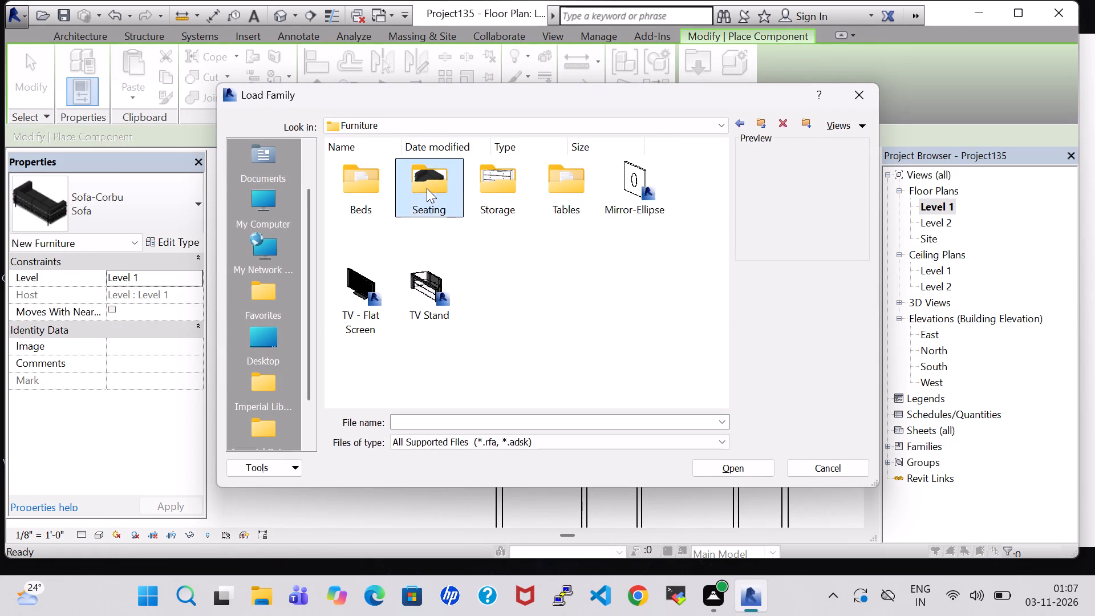
{"action": "left_click", "coordinate": [494, 372]}
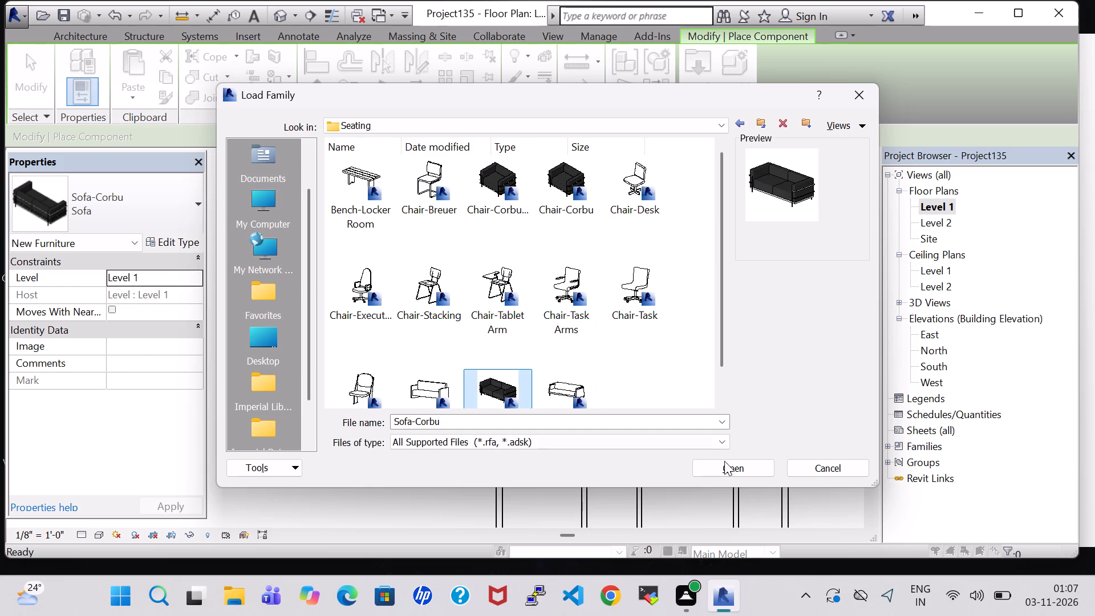
{"action": "left_click", "coordinate": [746, 475]}
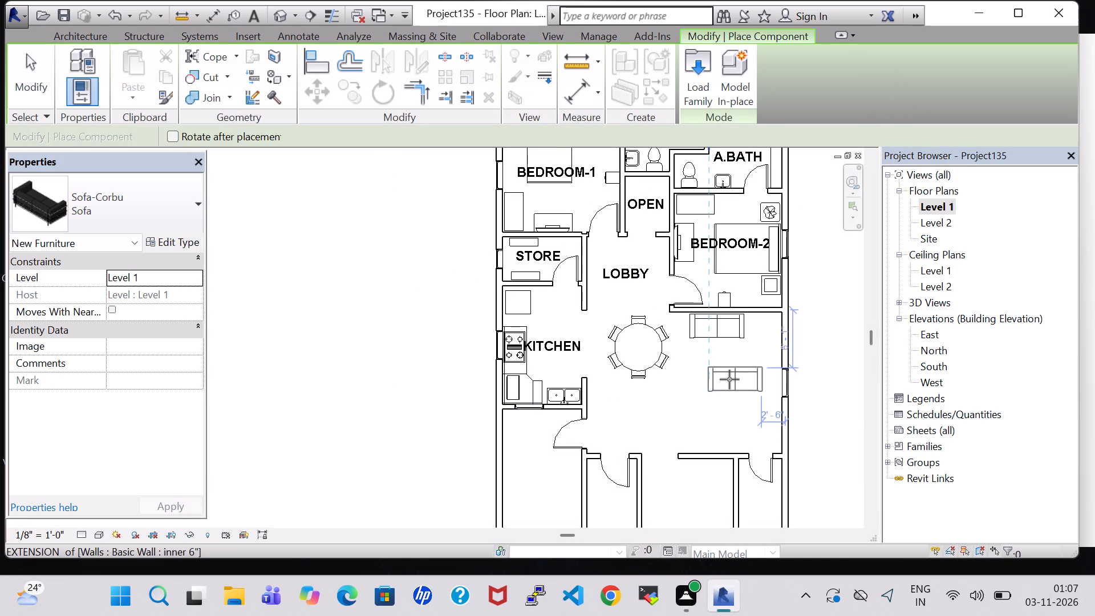
Place a second Sofa-Corbu, rotated to face the dining table, near the hall's outer window wall at a right angle to the first.
{"action": "key", "text": "space"}
{"action": "key", "text": "space"}
{"action": "key", "text": "space"}
{"action": "key", "text": "space"}
{"action": "scroll", "coordinate": [729, 379], "scroll_direction": "up", "scroll_amount": 3}
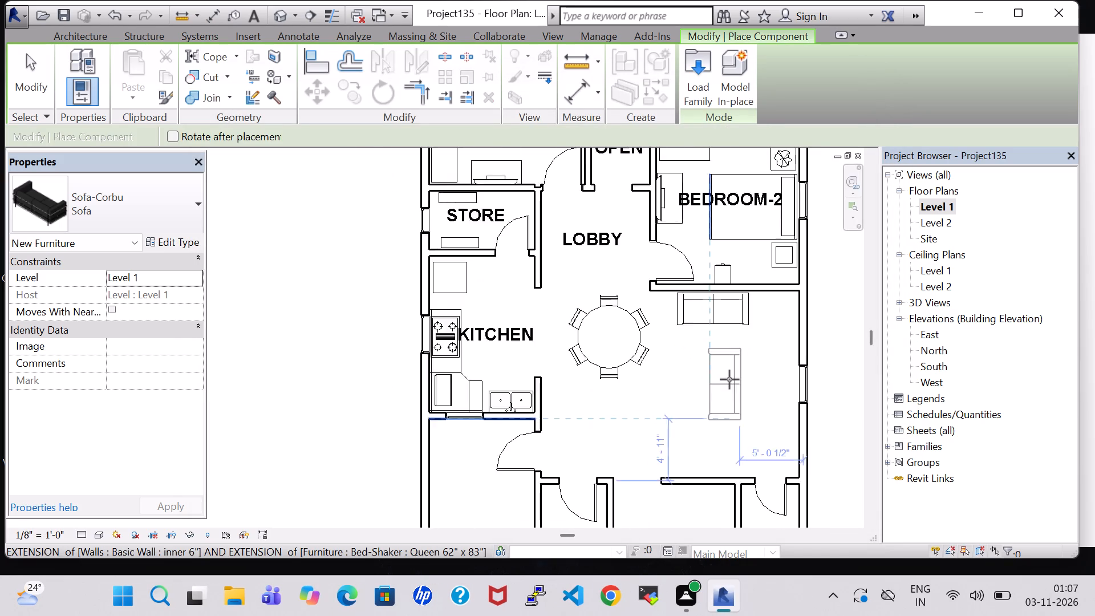
{"action": "scroll", "coordinate": [729, 379], "scroll_direction": "up", "scroll_amount": 1}
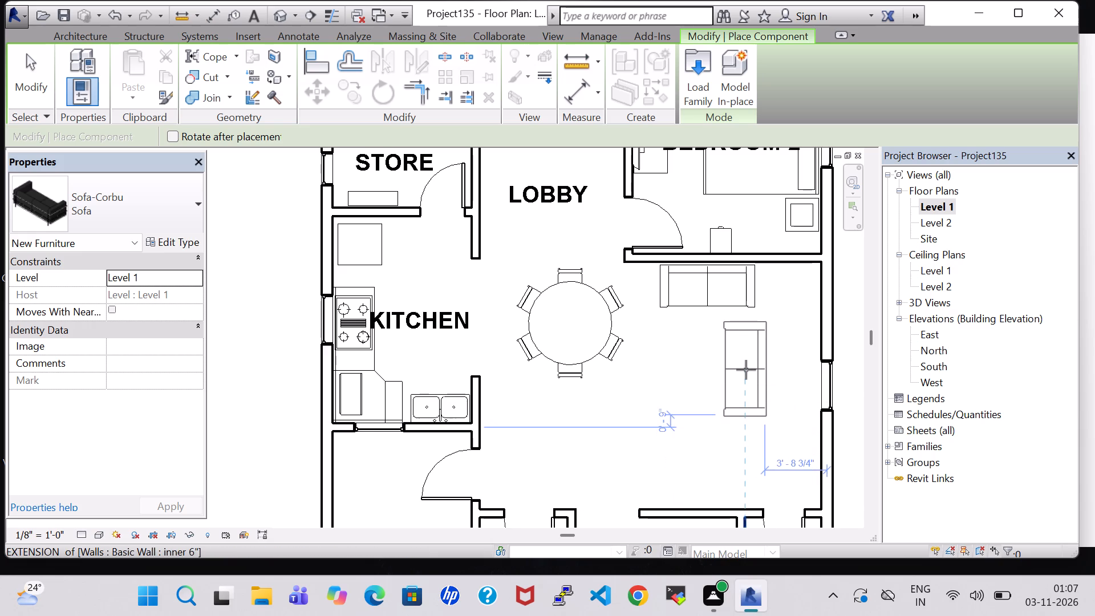
{"action": "left_click", "coordinate": [746, 379]}
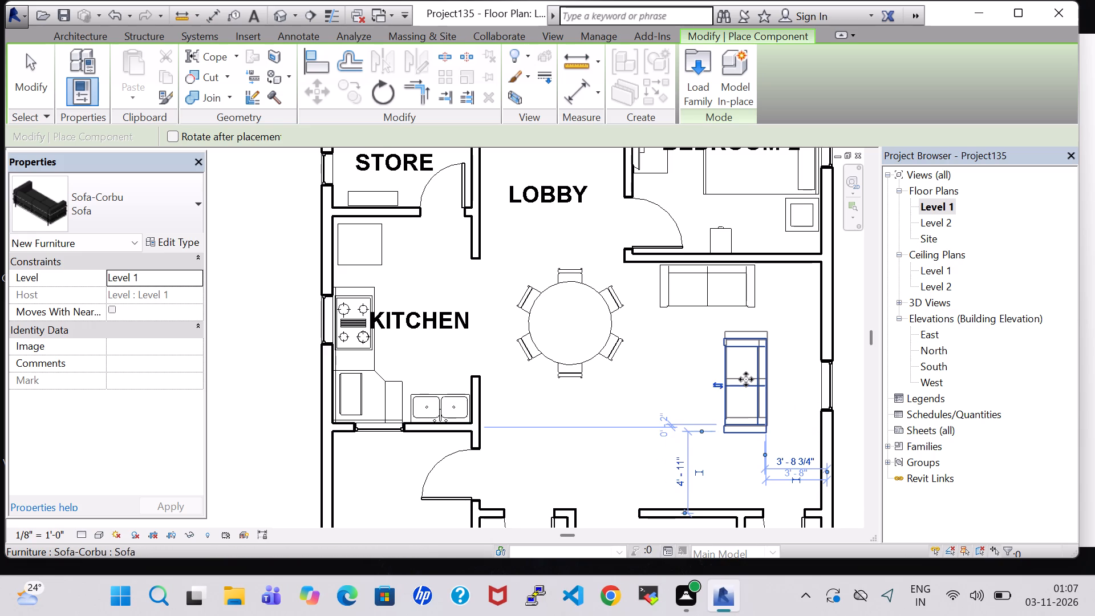
{"action": "key", "text": "Escape"}
{"action": "key", "text": "Escape"}
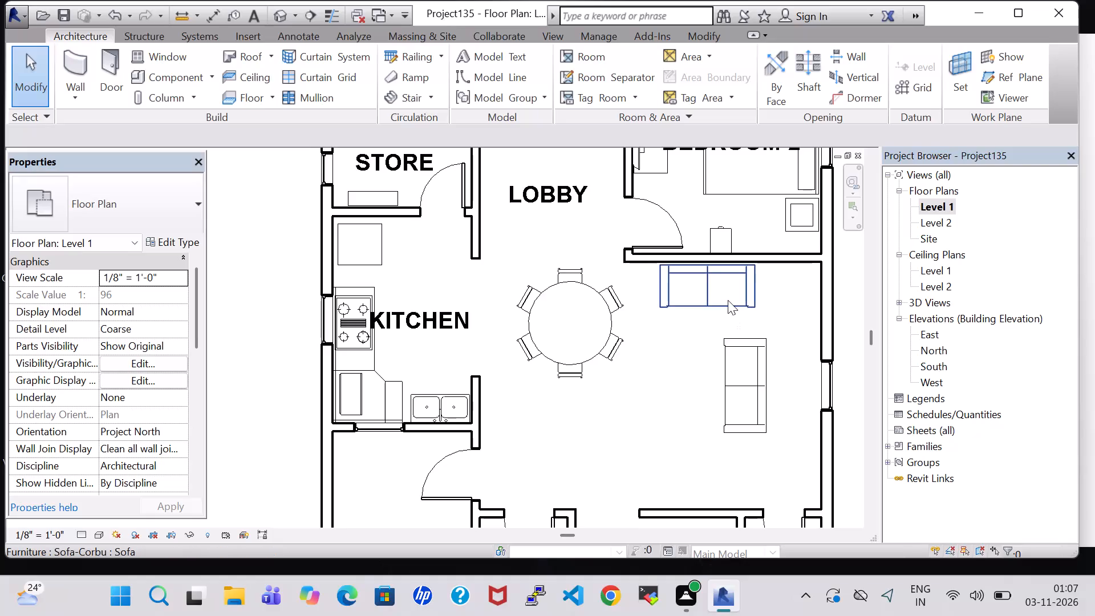
Nudge the first sofa nine increments away from the BEDROOM-2 wall and eight increments toward the dining table.
{"action": "left_click", "coordinate": [728, 300]}
{"action": "key", "text": "Down"}
{"action": "key", "text": "Down"}
{"action": "key", "text": "Down"}
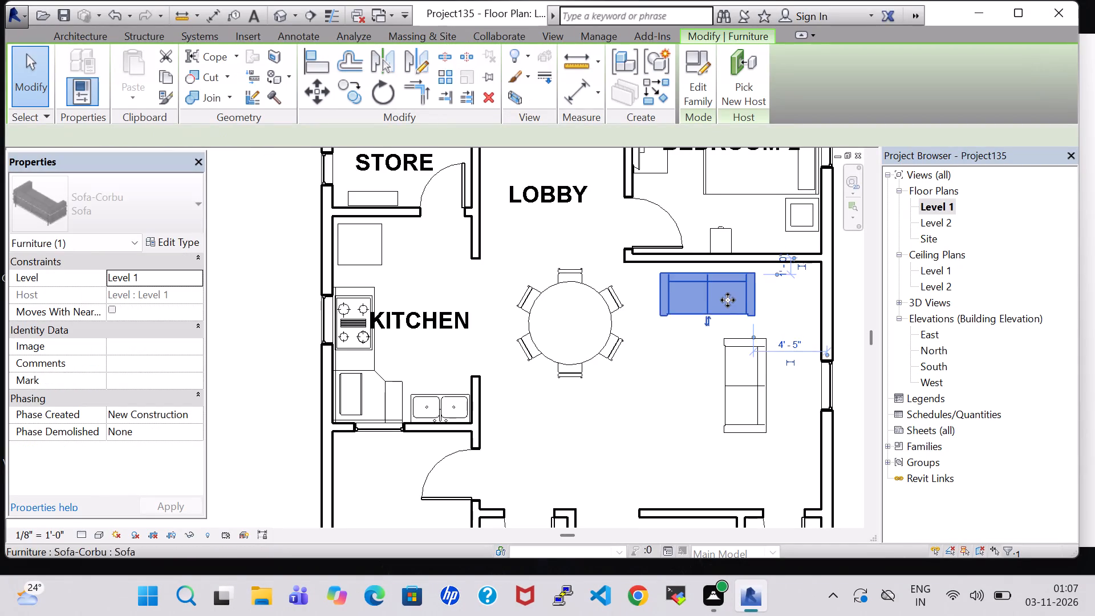
{"action": "key", "text": "Down"}
{"action": "key", "text": "Down"}
{"action": "key", "text": "Down"}
{"action": "key", "text": "Down"}
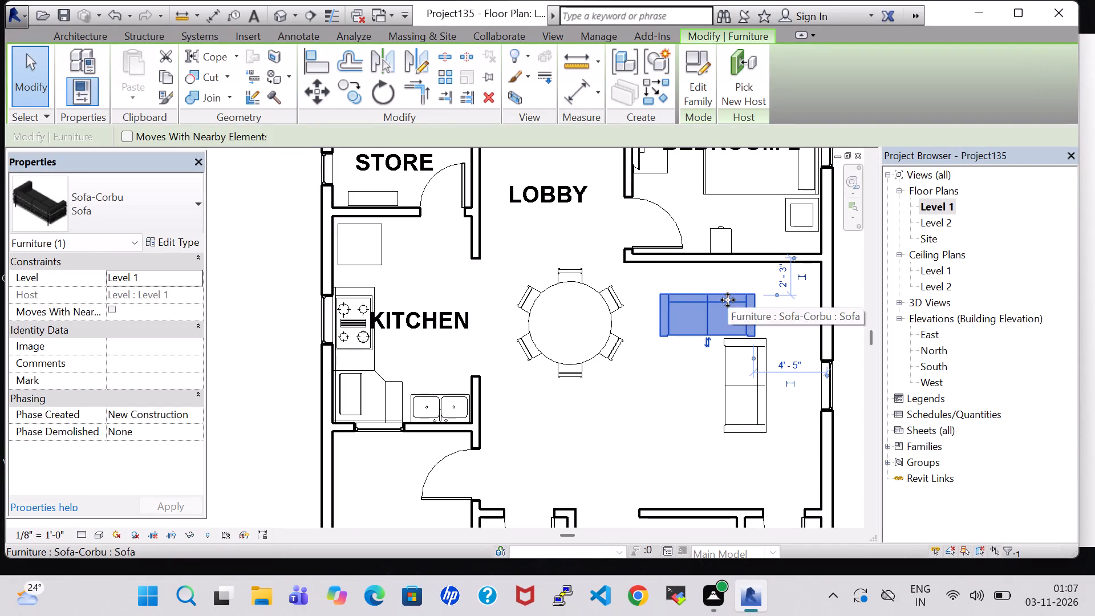
{"action": "key", "text": "Left"}
{"action": "key", "text": "Left"}
{"action": "key", "text": "Left"}
{"action": "key", "text": "Left"}
{"action": "key", "text": "Left"}
{"action": "key", "text": "Left"}
{"action": "key", "text": "Left"}
{"action": "key", "text": "Left"}
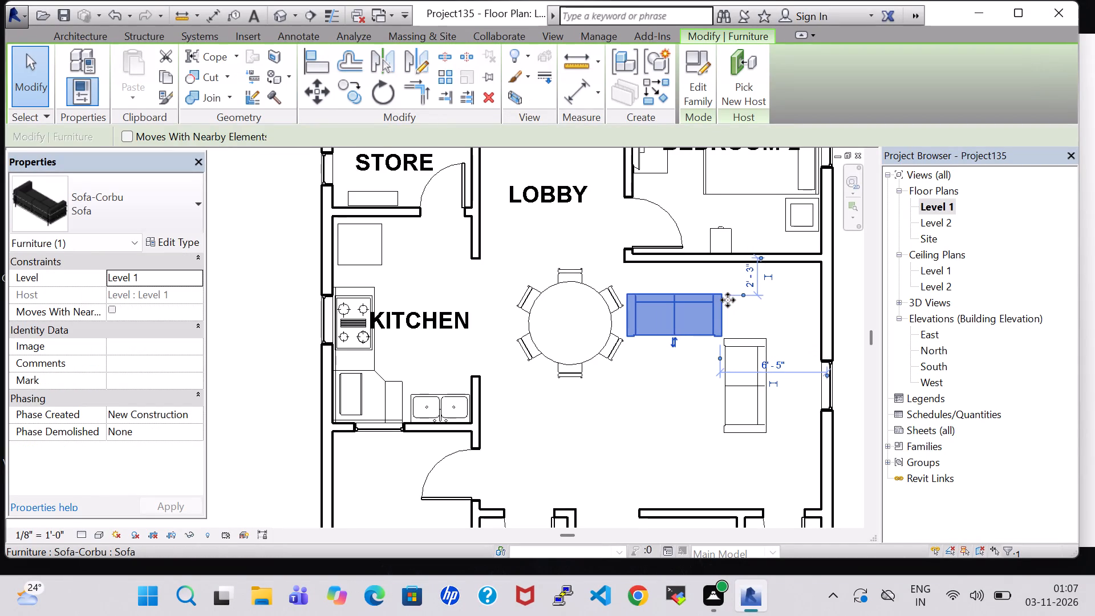
{"action": "key", "text": "Down"}
{"action": "key", "text": "Down"}
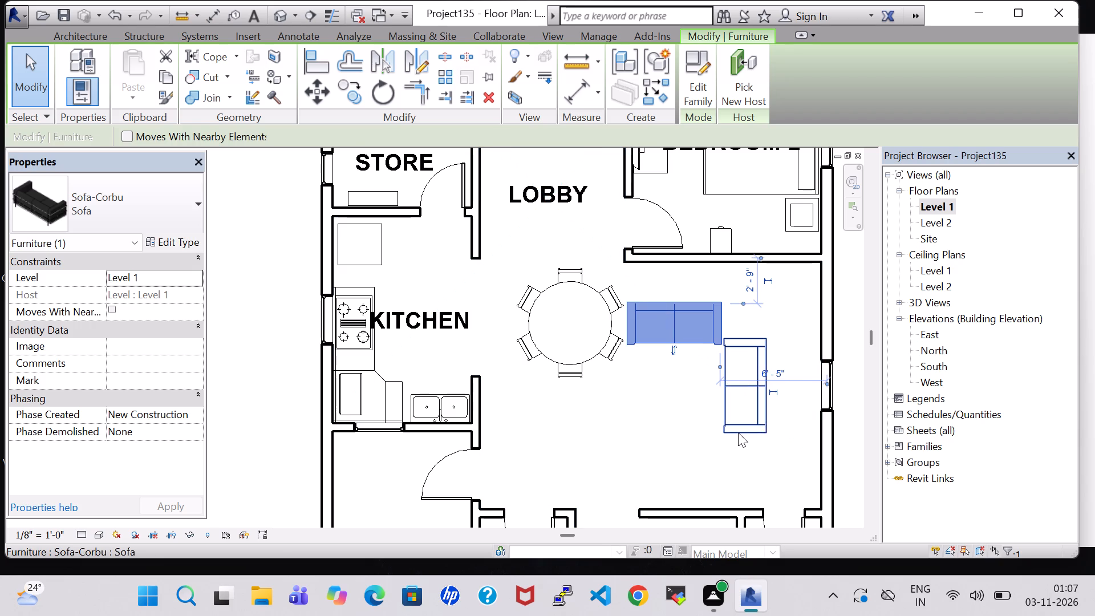
Nudge the second, rotated sofa six increments farther from the BEDROOM-2 wall.
{"action": "left_click", "coordinate": [738, 432]}
{"action": "key", "text": "Down"}
{"action": "key", "text": "Down"}
{"action": "key", "text": "Down"}
{"action": "key", "text": "Down"}
{"action": "key", "text": "Down"}
{"action": "key", "text": "Down"}
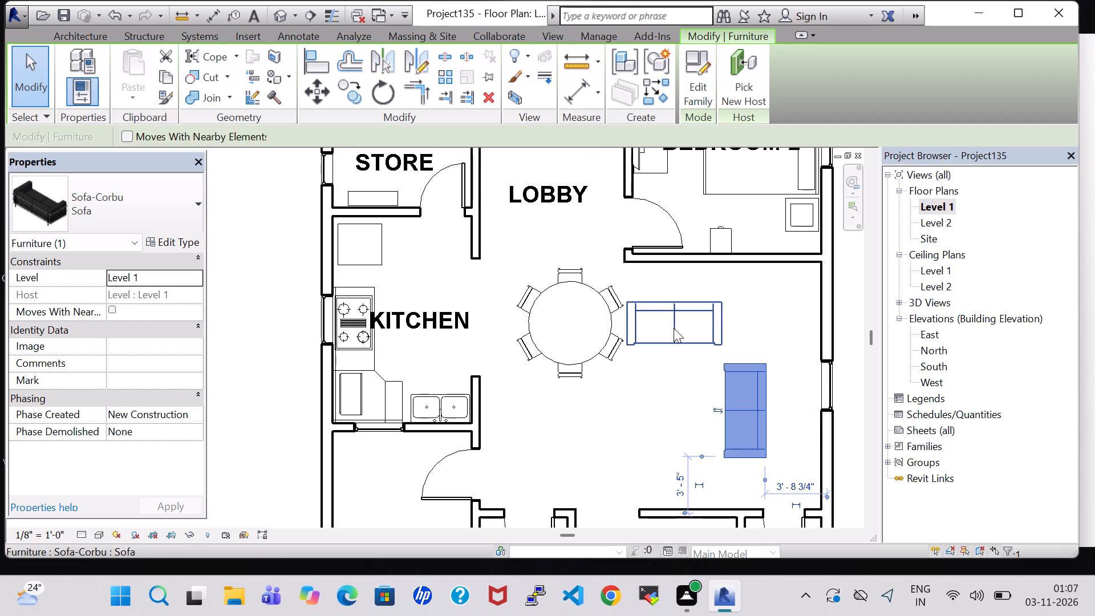
Nudge the first sofa five more increments away from the BEDROOM-2 wall, to 4'-0" from it.
{"action": "left_click", "coordinate": [674, 338]}
{"action": "key", "text": "Down"}
{"action": "key", "text": "Down"}
{"action": "key", "text": "Down"}
{"action": "key", "text": "Down"}
{"action": "key", "text": "Down"}
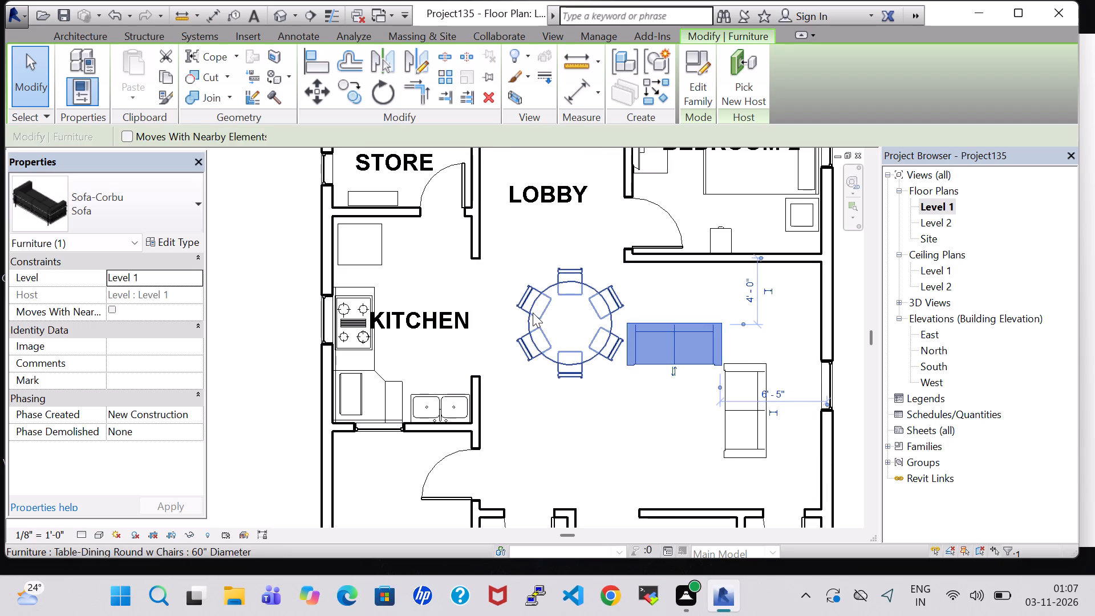
Nudge the round dining table four increments toward the kitchen, away from the sofas.
{"action": "left_click", "coordinate": [533, 313]}
{"action": "key", "text": "Left"}
{"action": "key", "text": "Left"}
{"action": "key", "text": "Left"}
{"action": "key", "text": "Left"}
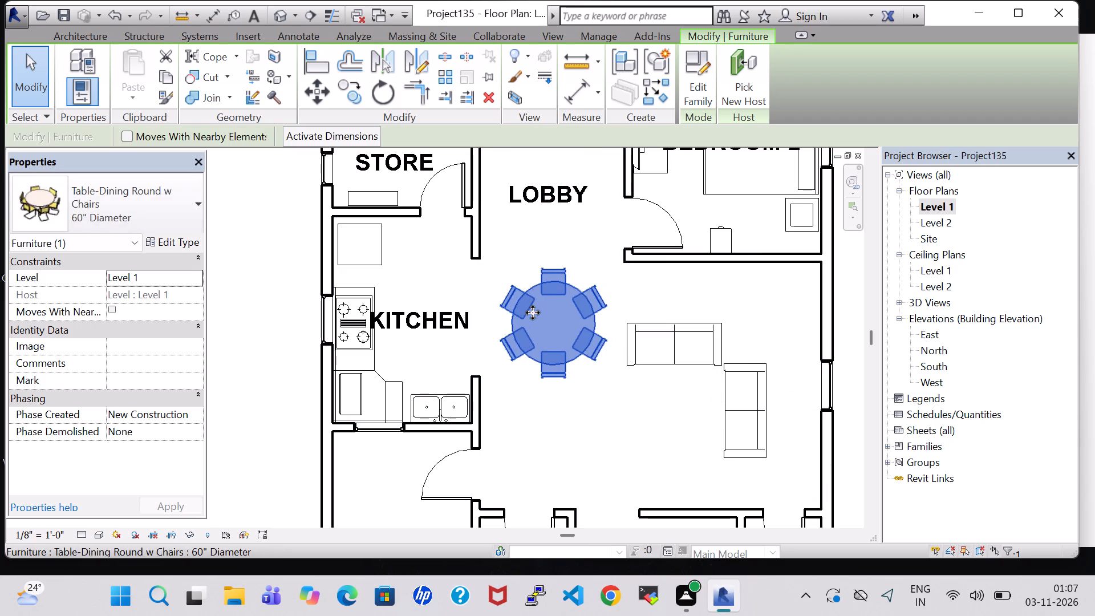
{"action": "left_click", "coordinate": [660, 356]}
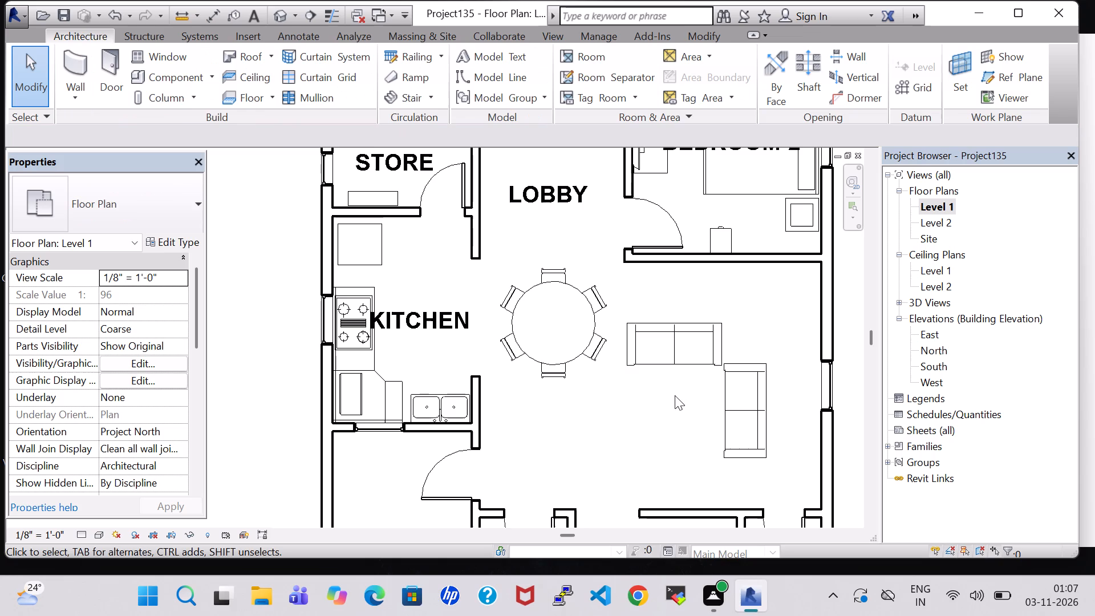
Nudge each of the two sofas one increment farther from the BEDROOM-2 wall and one increment toward the kitchen side.
{"action": "left_click", "coordinate": [675, 395]}
{"action": "left_click", "coordinate": [675, 359]}
{"action": "key", "text": "Down"}
{"action": "key", "text": "Left"}
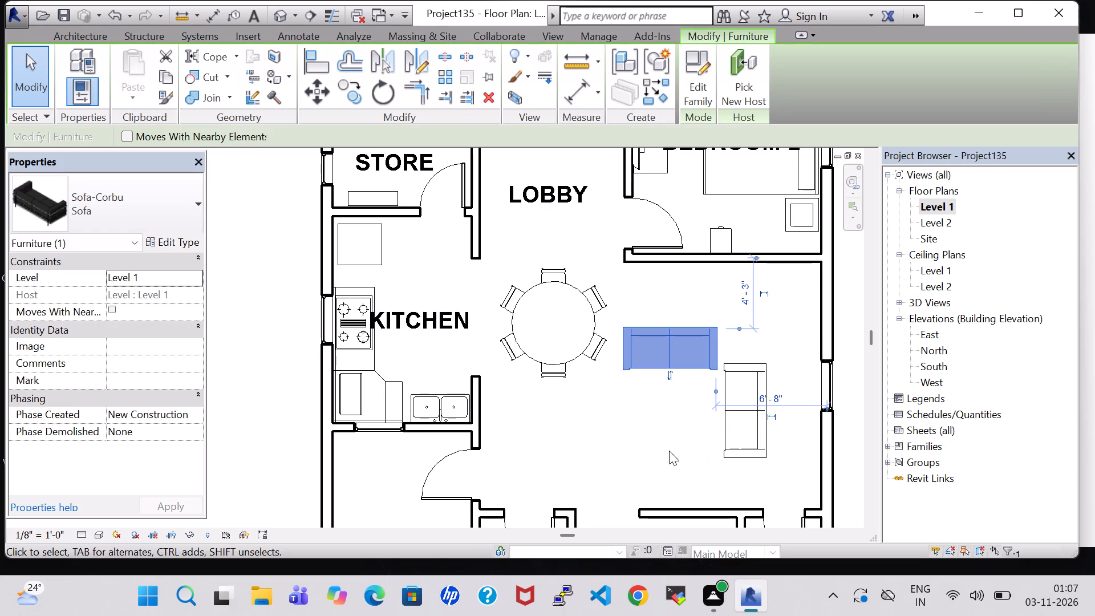
{"action": "scroll", "coordinate": [663, 451], "scroll_direction": "down", "scroll_amount": 3}
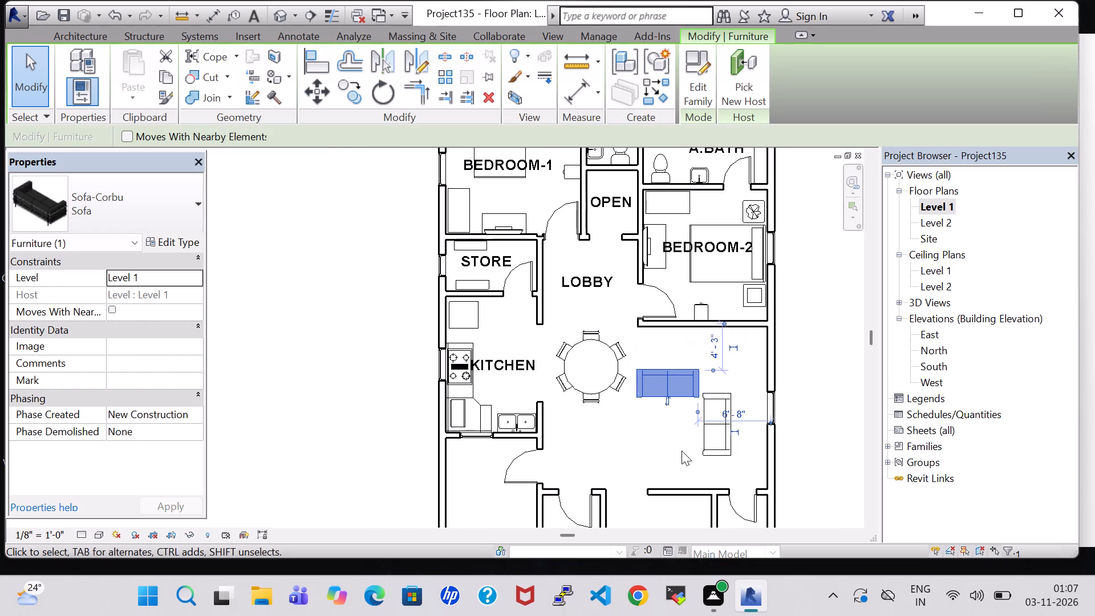
{"action": "left_click", "coordinate": [703, 451]}
{"action": "key", "text": "Down"}
{"action": "key", "text": "Left"}
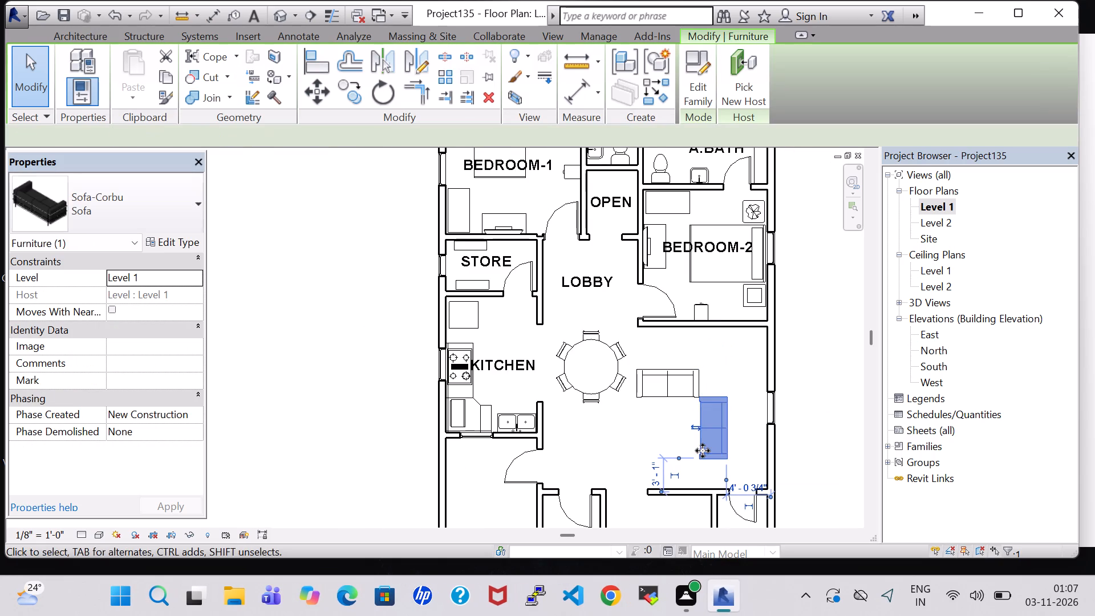
{"action": "left_click", "coordinate": [835, 379]}
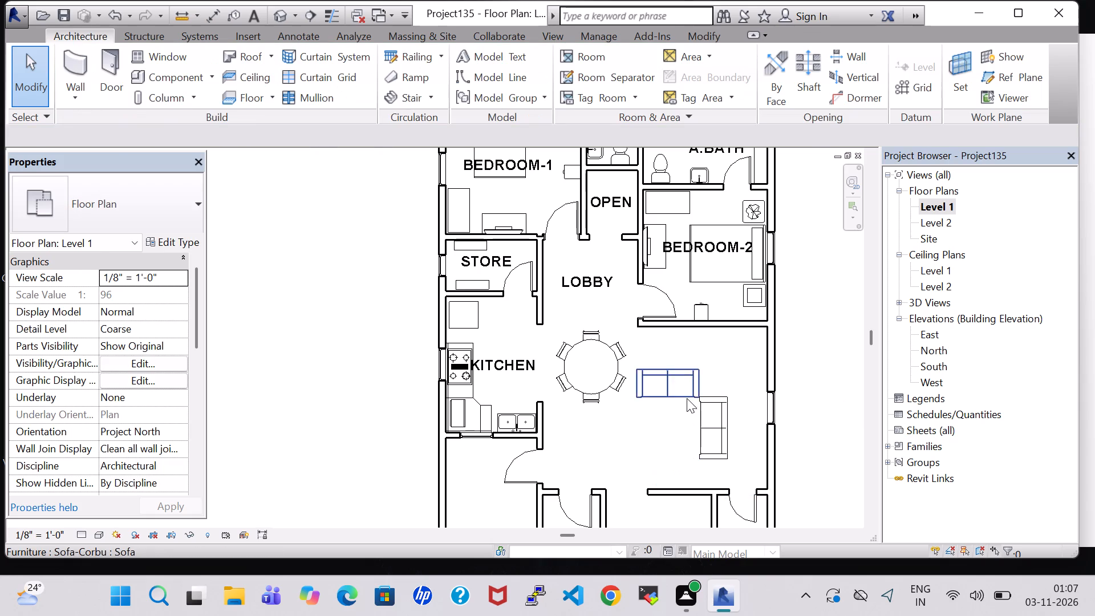
Load the Table-Dining Oval family from the Furniture Tables library and place one 36" x 72" table beside the two sofas.
{"action": "scroll", "coordinate": [687, 398], "scroll_direction": "up", "scroll_amount": 3}
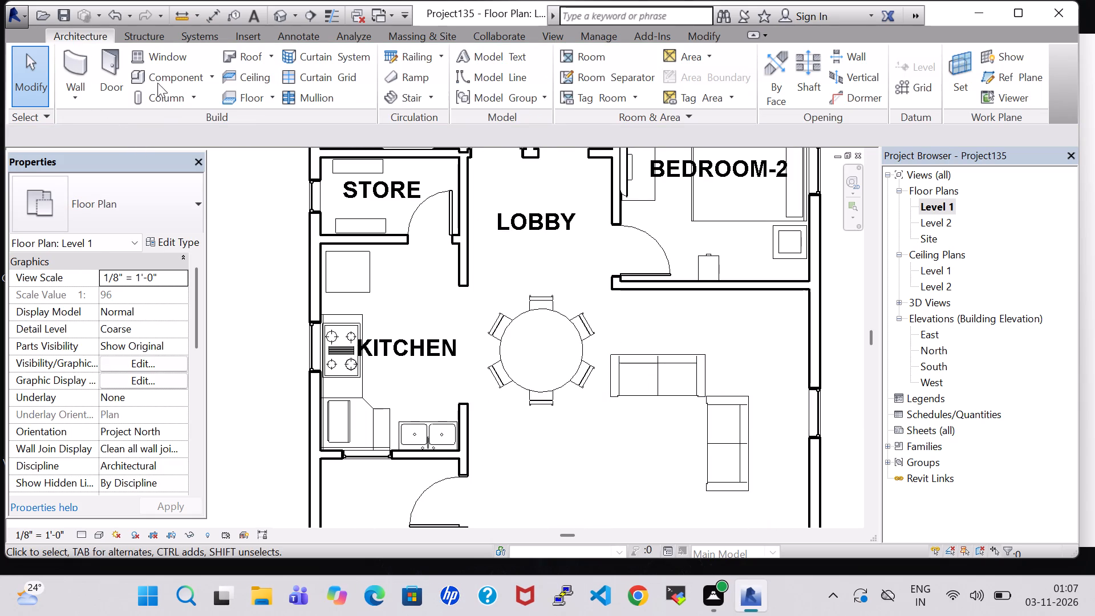
{"action": "left_click", "coordinate": [182, 71]}
{"action": "left_click", "coordinate": [705, 85]}
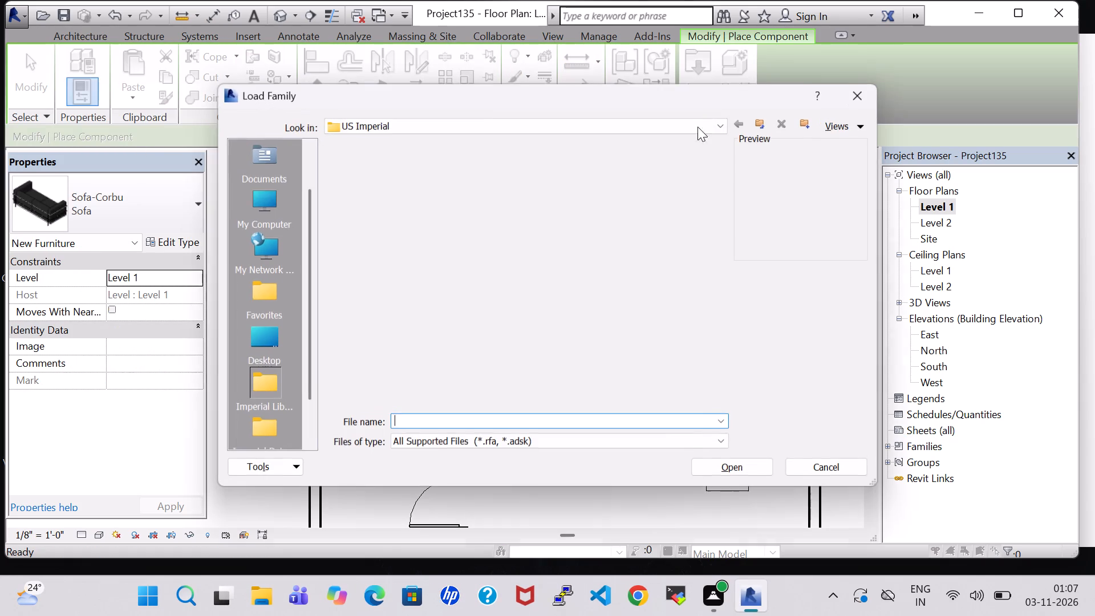
{"action": "double_click", "coordinate": [651, 375]}
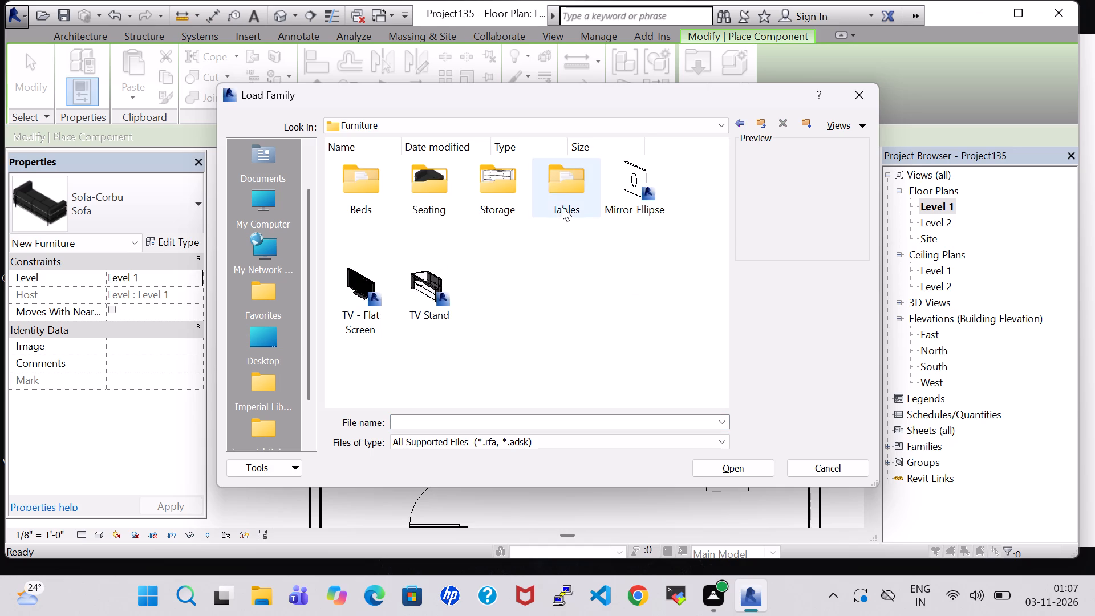
{"action": "double_click", "coordinate": [562, 206]}
{"action": "left_click", "coordinate": [476, 196]}
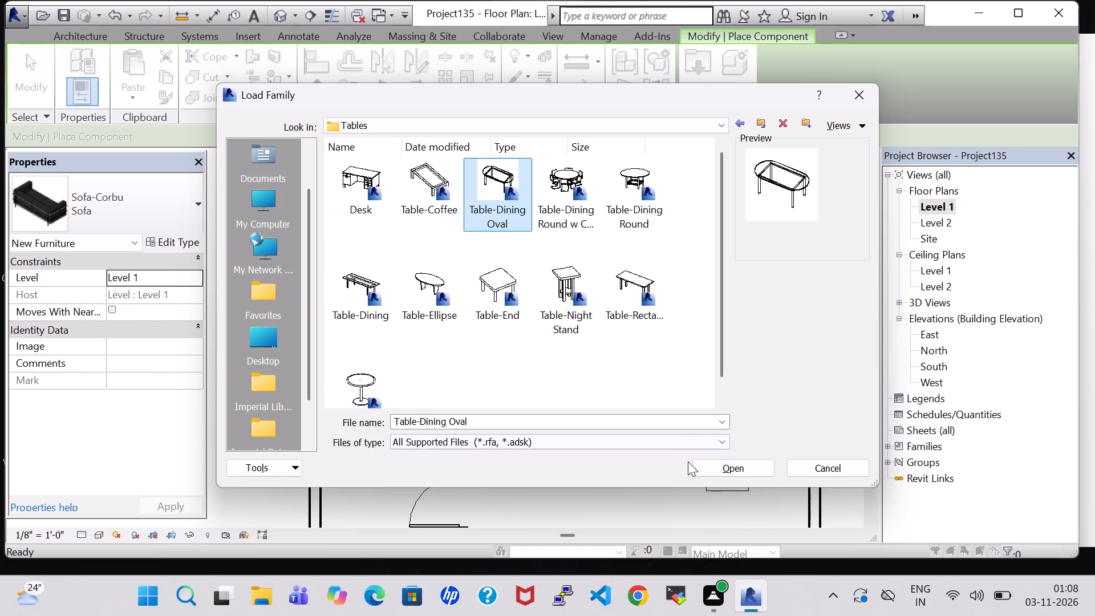
{"action": "left_click", "coordinate": [706, 465]}
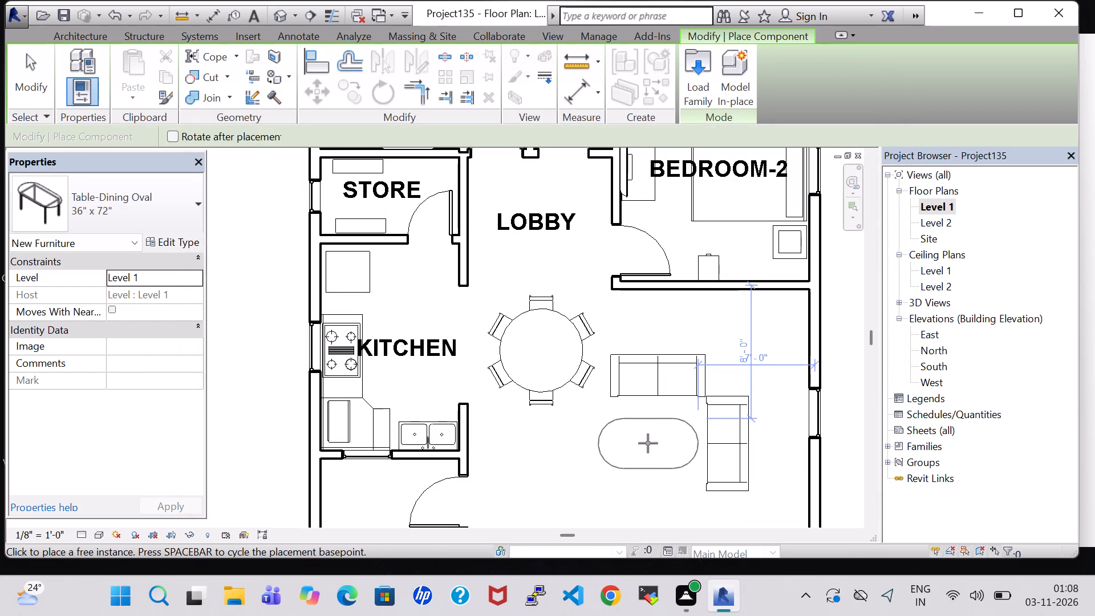
{"action": "left_click", "coordinate": [648, 443]}
{"action": "key", "text": "Escape"}
{"action": "key", "text": "Escape"}
Rotate the oval table a quarter turn, then nudge it two increments away from the BEDROOM-2 wall and four toward the rotated sofa.
{"action": "left_click", "coordinate": [648, 462]}
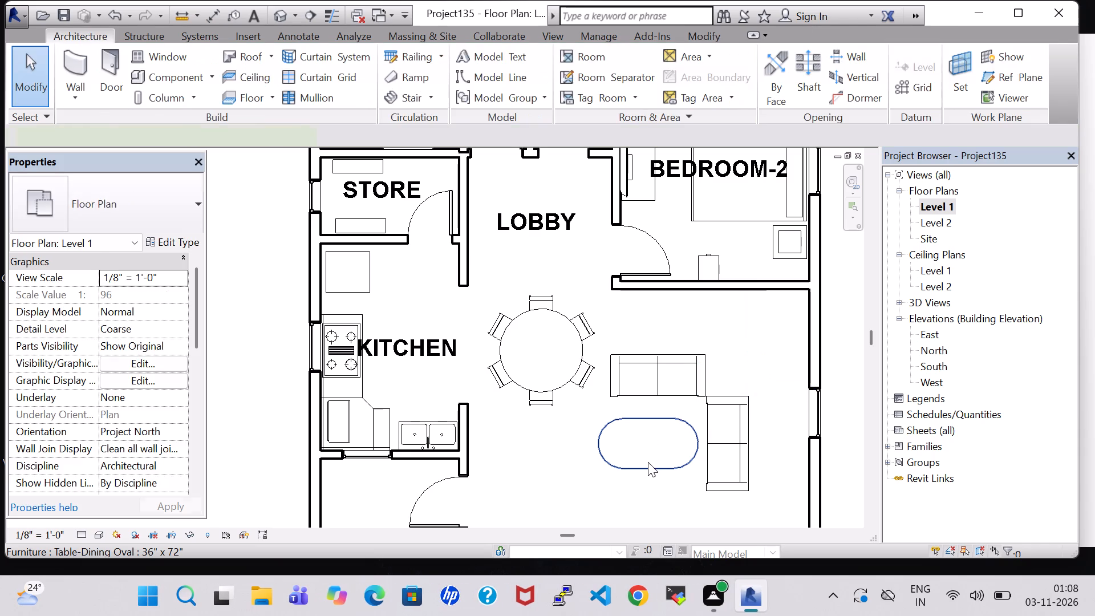
{"action": "key", "text": "space"}
{"action": "key", "text": "Down"}
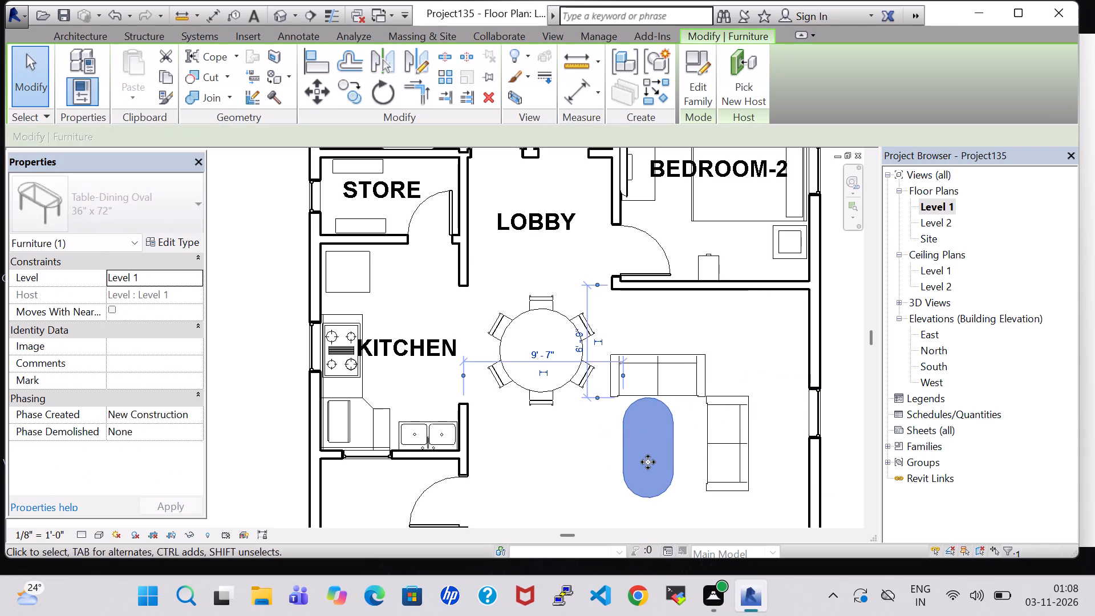
{"action": "key", "text": "Down"}
{"action": "key", "text": "Right"}
{"action": "key", "text": "Right"}
{"action": "key", "text": "Right"}
{"action": "key", "text": "Right"}
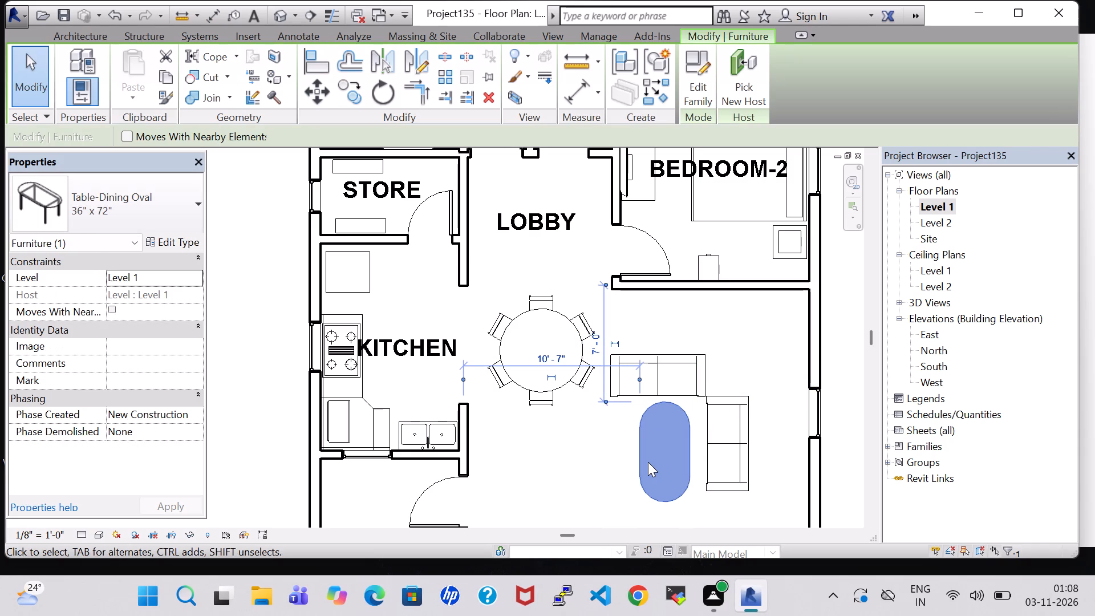
{"action": "left_click", "coordinate": [541, 459]}
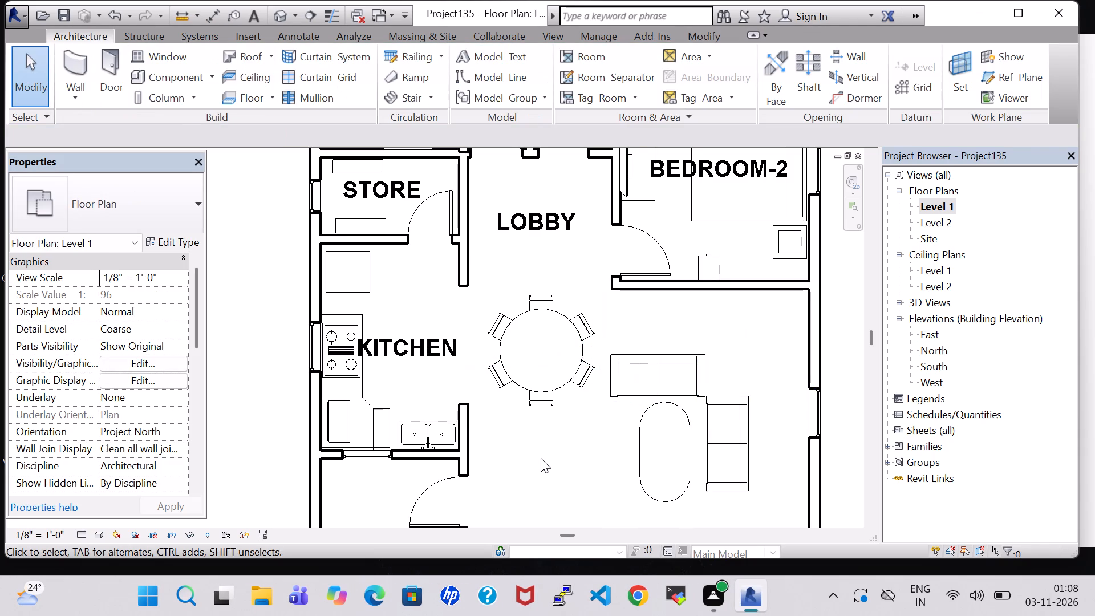
Change the oval table's type to 36" x 48".
{"action": "scroll", "coordinate": [541, 458], "scroll_direction": "down", "scroll_amount": 3}
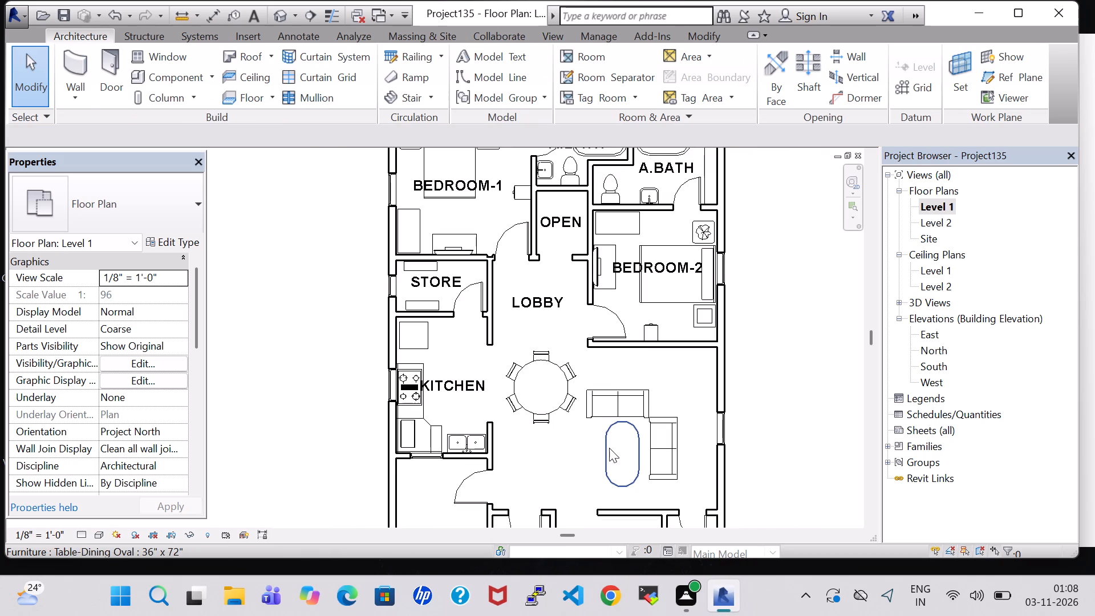
{"action": "left_click", "coordinate": [609, 448]}
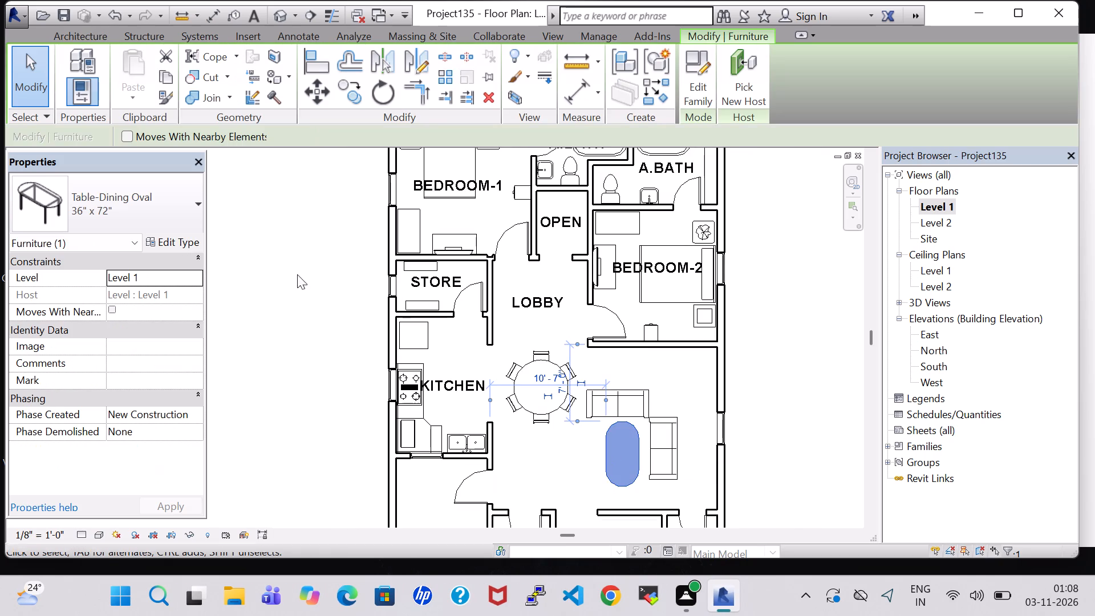
{"action": "left_click", "coordinate": [176, 249]}
{"action": "left_click", "coordinate": [407, 124]}
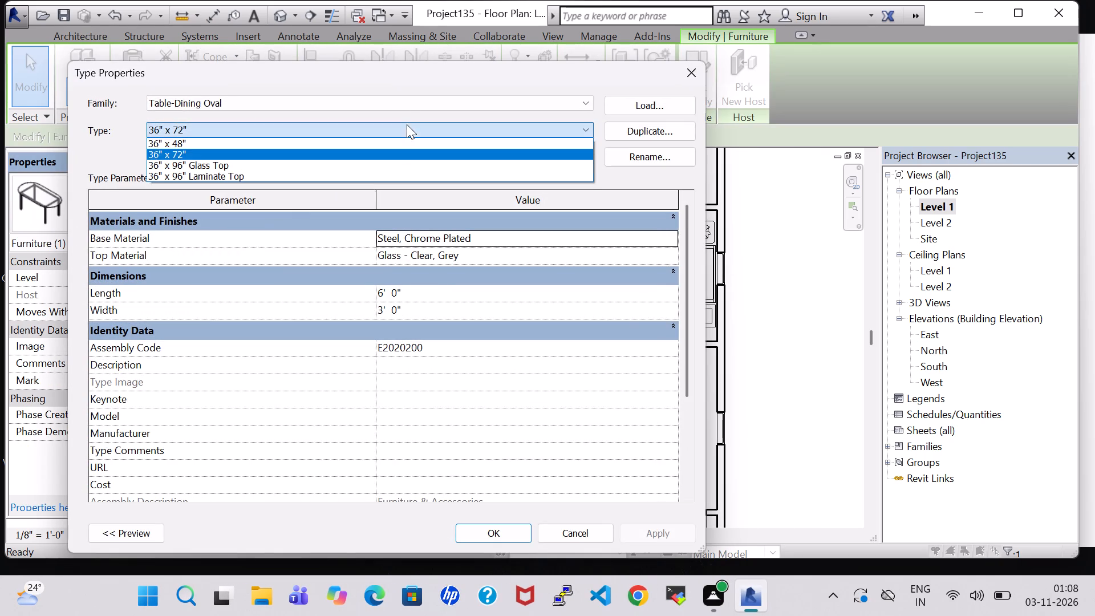
{"action": "left_click", "coordinate": [407, 139]}
{"action": "left_click", "coordinate": [510, 539]}
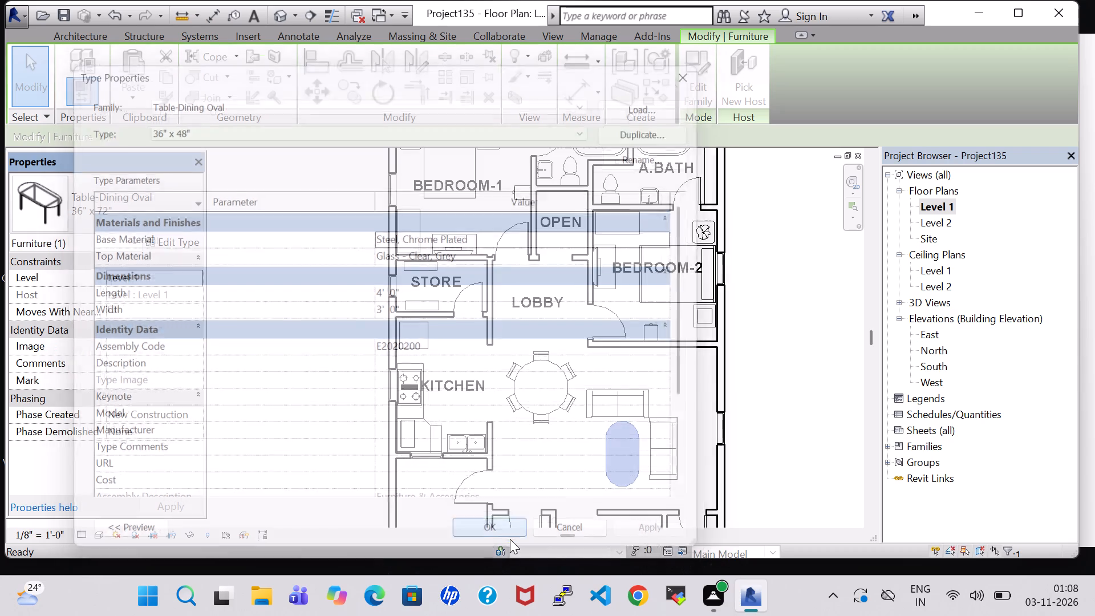
{"action": "key", "text": "Up"}
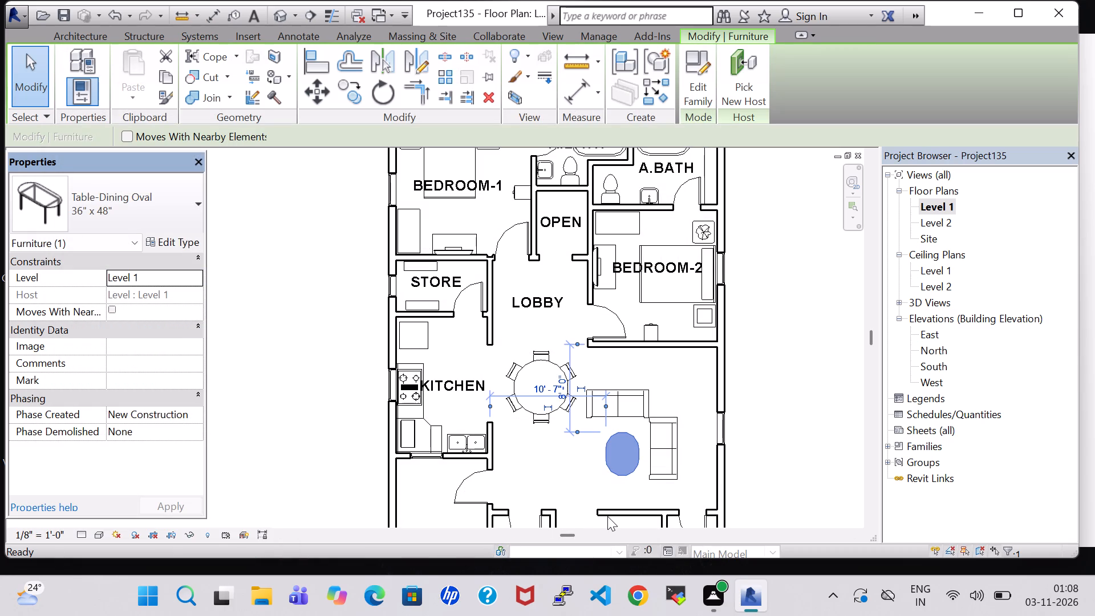
{"action": "left_click", "coordinate": [588, 471]}
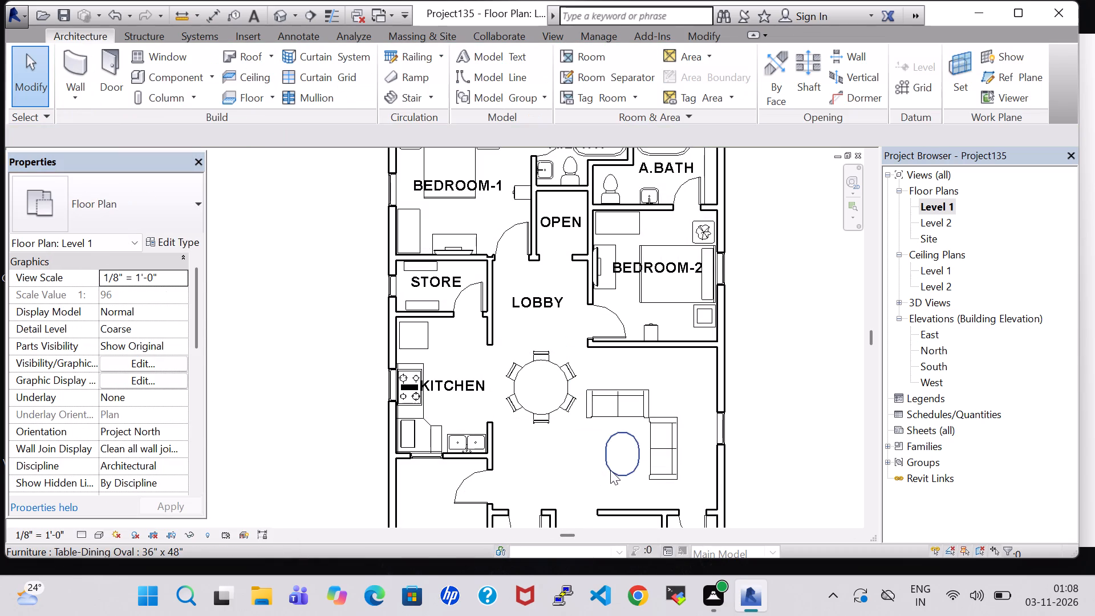
Nudge the oval table two increments toward the first sofa on the BEDROOM-2 side.
{"action": "left_click", "coordinate": [610, 470]}
{"action": "key", "text": "Up"}
{"action": "key", "text": "Up"}
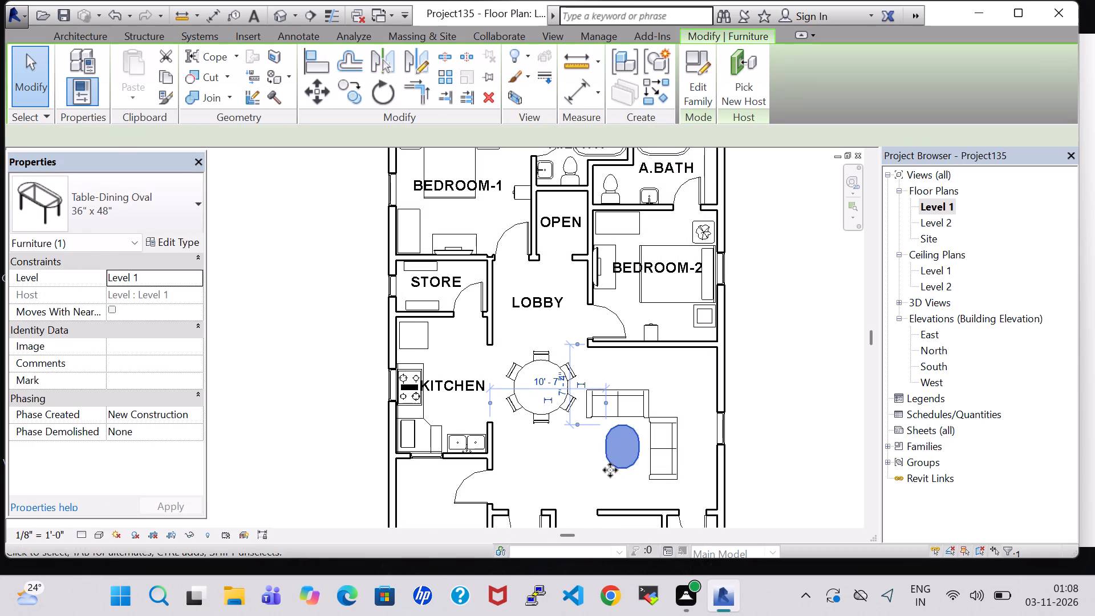
{"action": "key", "text": "Right"}
{"action": "key", "text": "Left"}
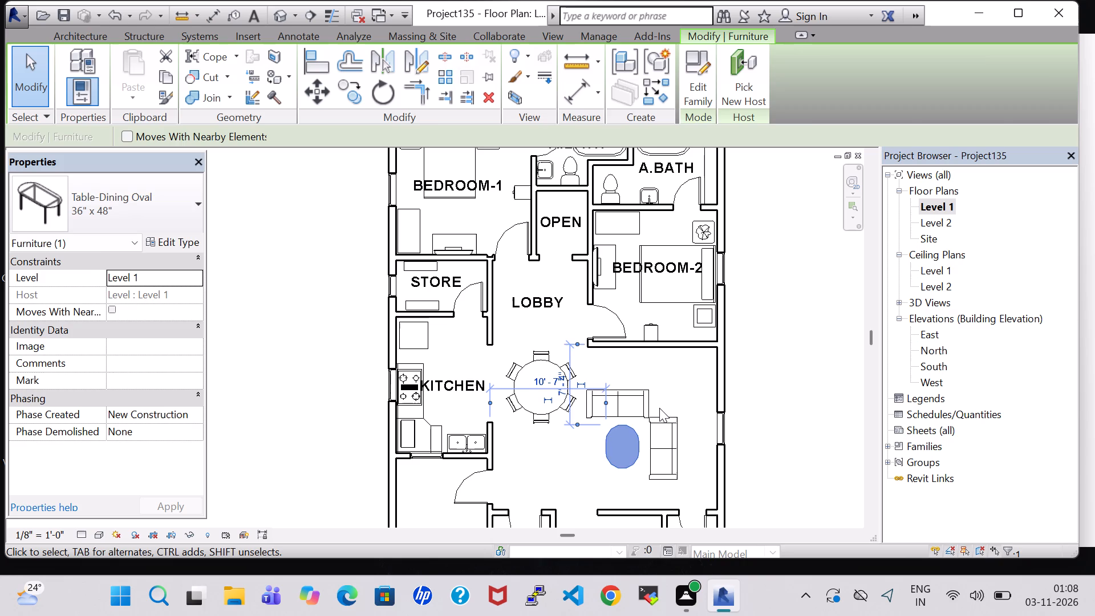
{"action": "left_click", "coordinate": [667, 399]}
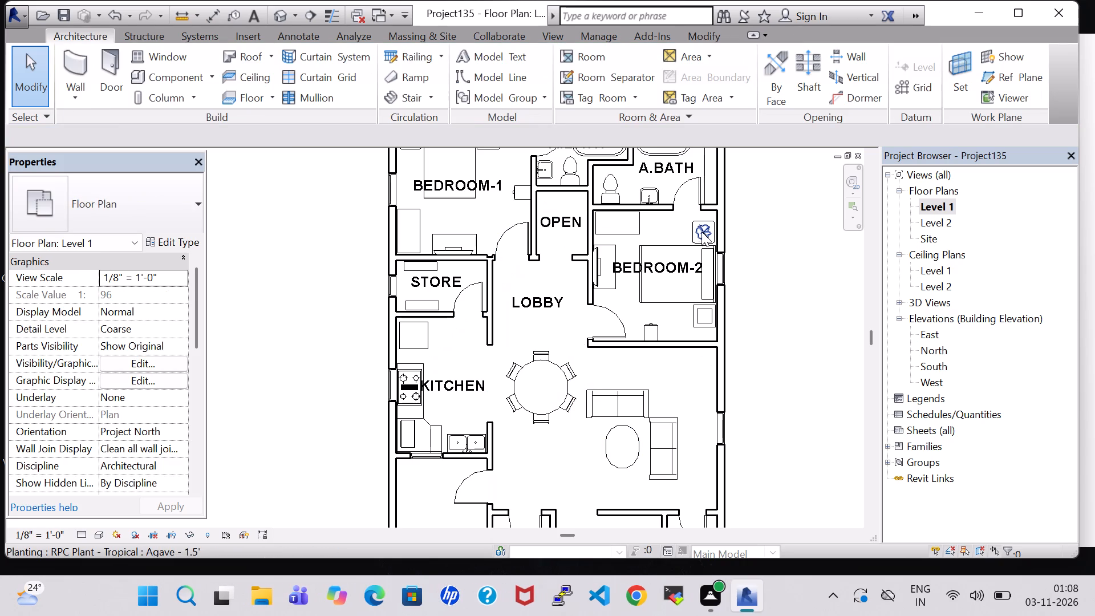
Create a similar RPC Plant - Tropical Agave - 1.5' from the BEDROOM-2 plant and place it at the oval table's end farthest from BEDROOM-2.
{"action": "left_click", "coordinate": [703, 232]}
{"action": "right_click", "coordinate": [703, 232]}
{"action": "left_click", "coordinate": [753, 306]}
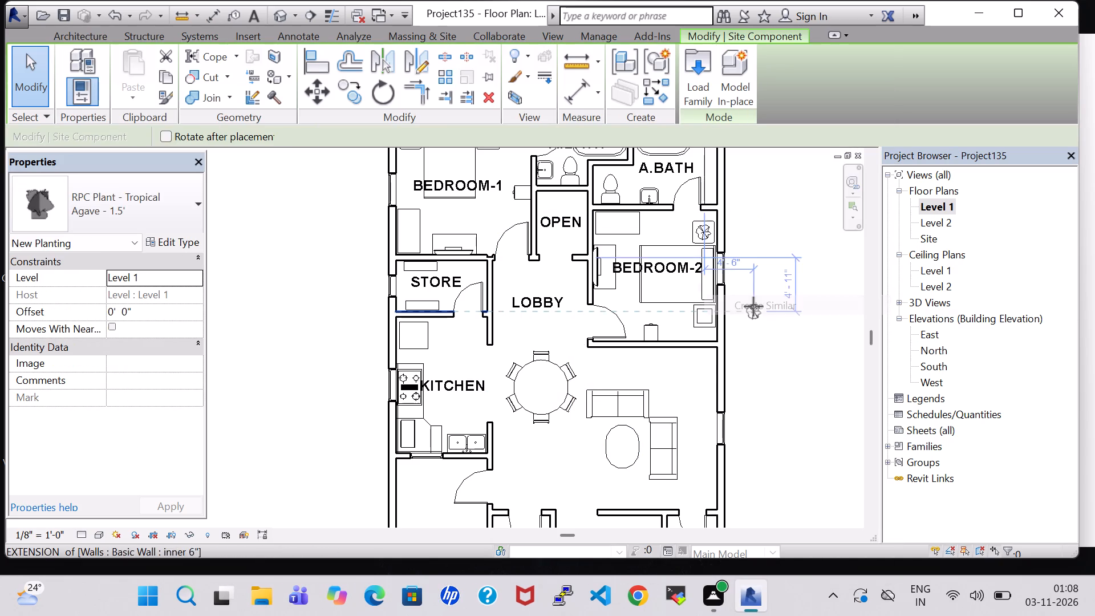
{"action": "left_click", "coordinate": [619, 473]}
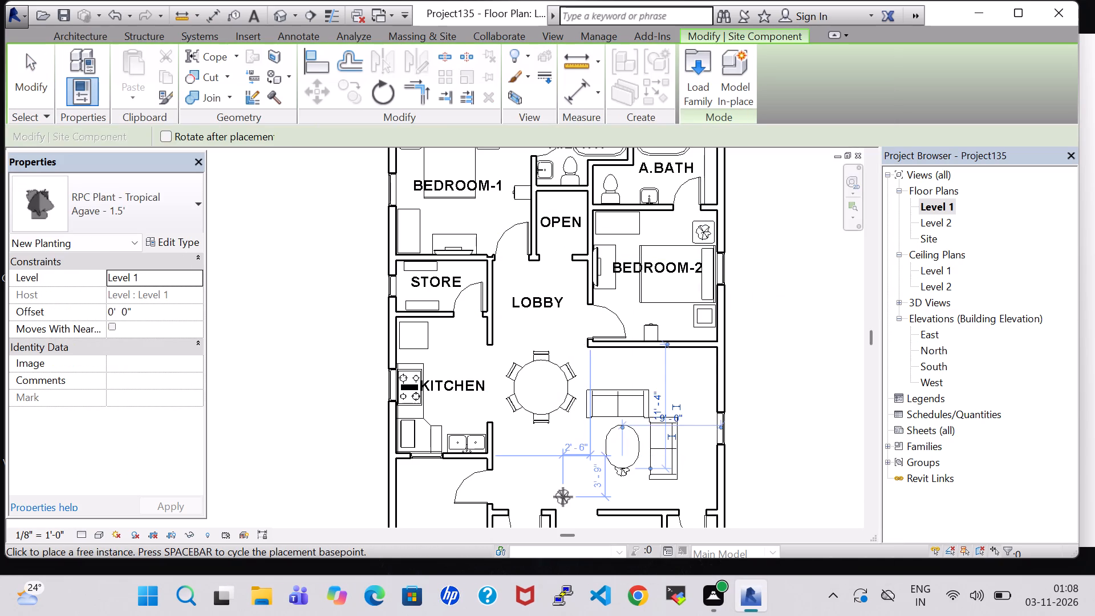
{"action": "key", "text": "Escape"}
{"action": "key", "text": "Escape"}
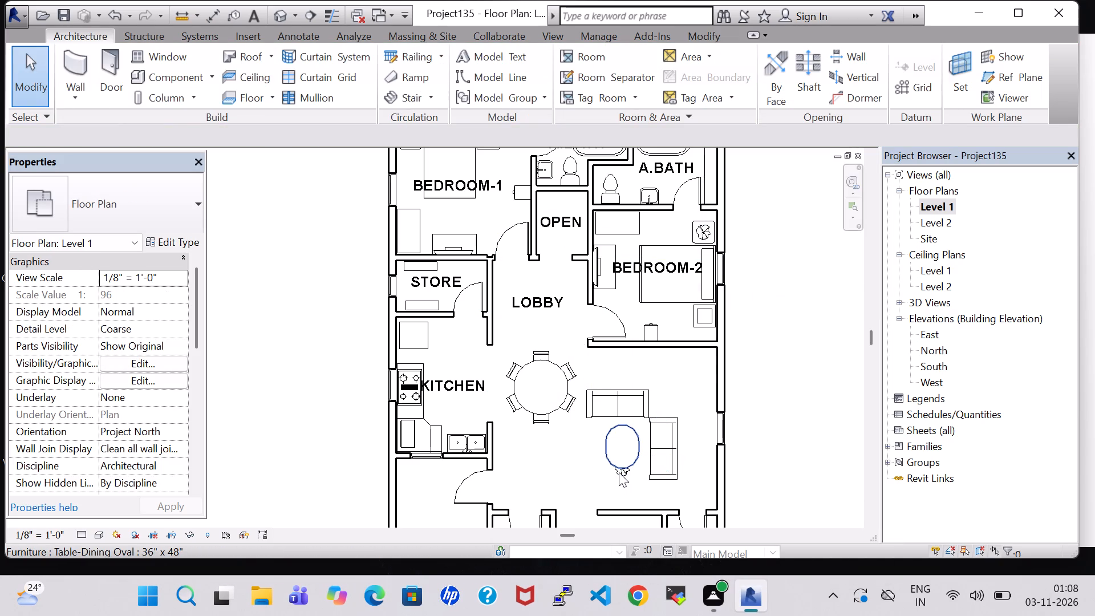
Set the new plant's offset from Level 1 to 2' 5".
{"action": "left_click", "coordinate": [621, 482]}
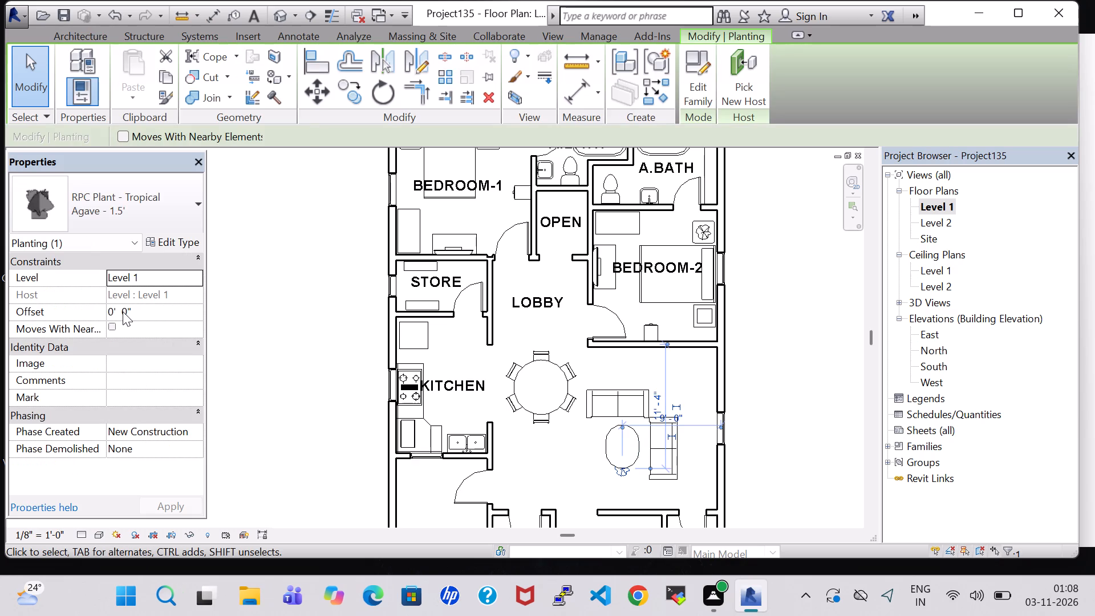
{"action": "double_click", "coordinate": [113, 311]}
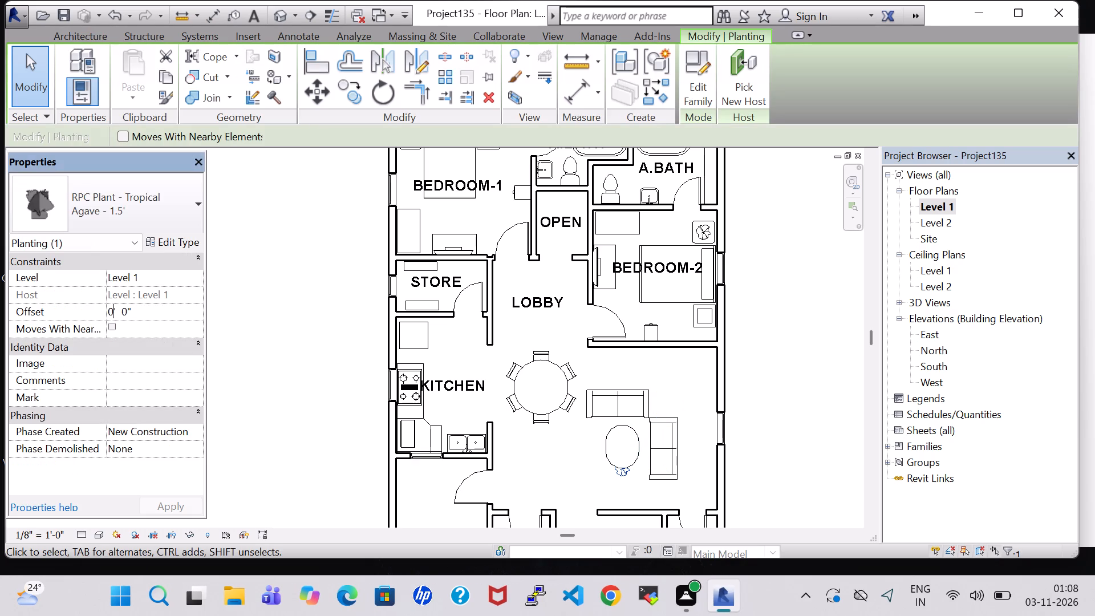
{"action": "key", "text": "BackSpace"}
{"action": "key", "text": "2"}
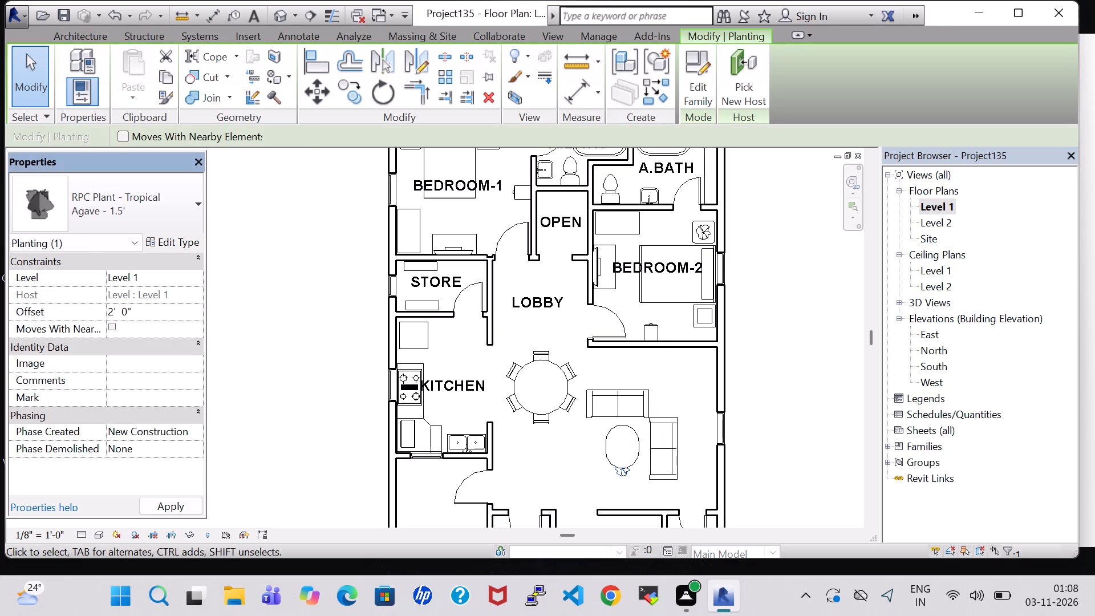
{"action": "left_click", "coordinate": [124, 318]}
{"action": "left_click", "coordinate": [124, 318]}
{"action": "left_click", "coordinate": [127, 308]}
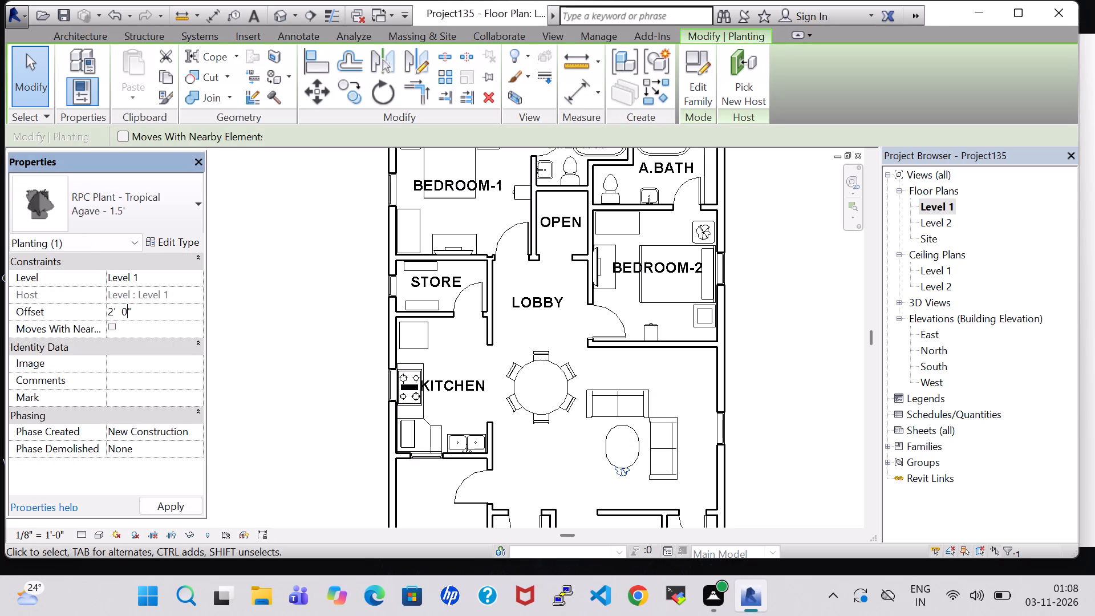
{"action": "key", "text": "BackSpace"}
{"action": "key", "text": "5"}
{"action": "left_click", "coordinate": [160, 509]}
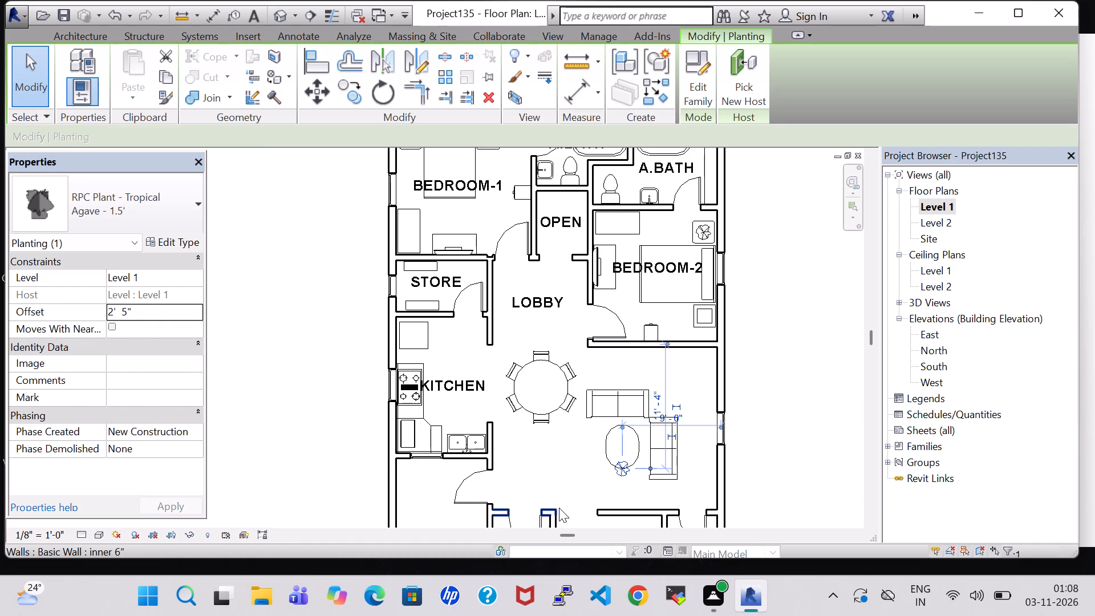
Nudge the plant a net six increments toward the BEDROOM-2 wall so it sits centred on the oval table.
{"action": "key", "text": "Up"}
{"action": "key", "text": "Up"}
{"action": "key", "text": "Up"}
{"action": "key", "text": "Up"}
{"action": "key", "text": "Up"}
{"action": "key", "text": "Up"}
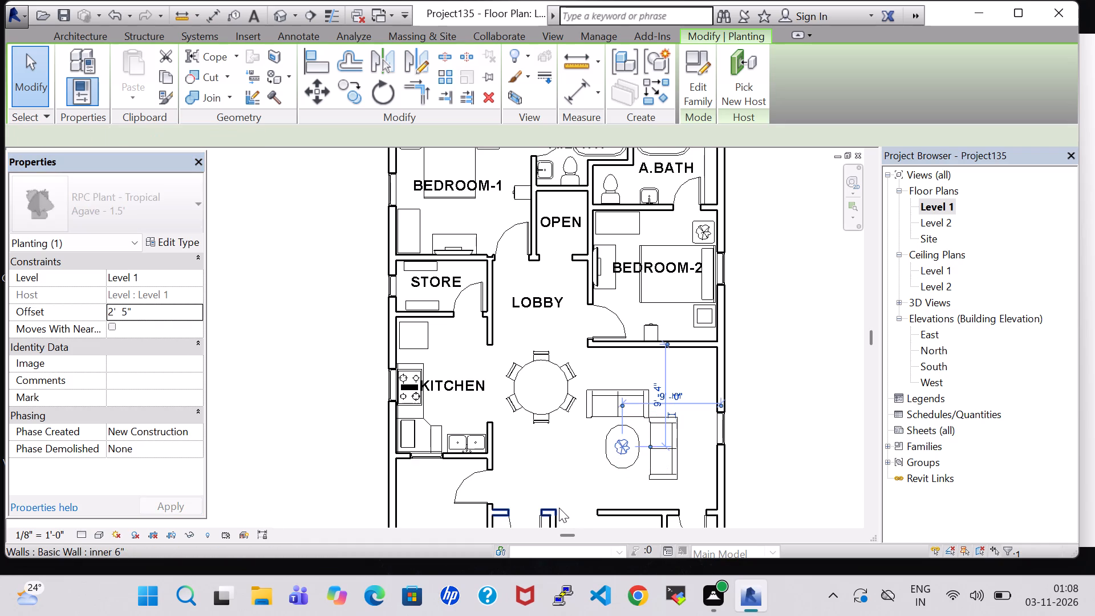
{"action": "key", "text": "Down"}
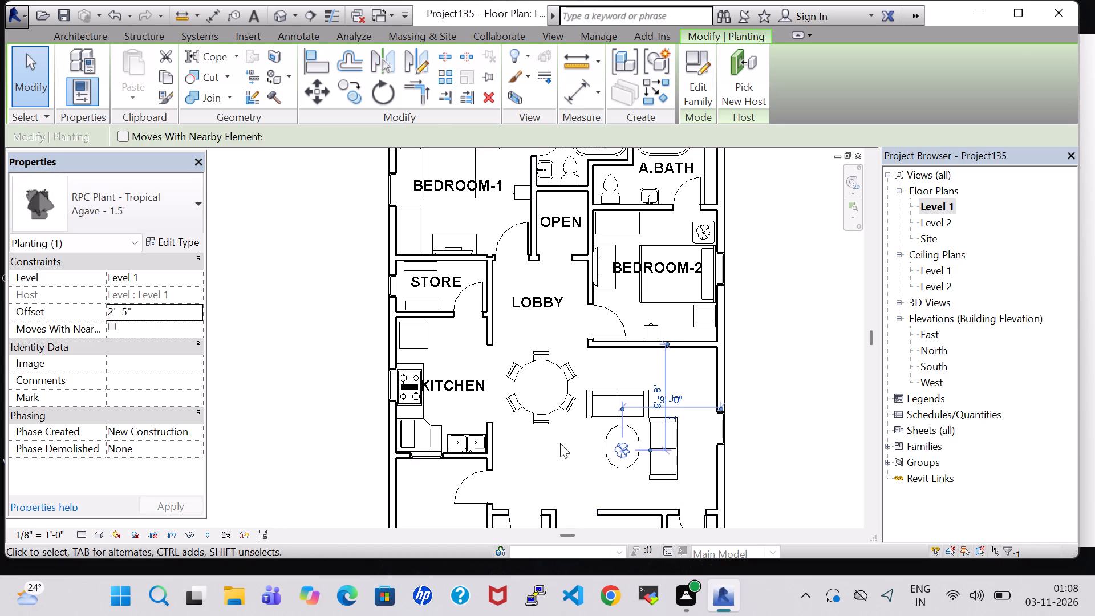
{"action": "left_click", "coordinate": [560, 443]}
{"action": "key", "text": "Up"}
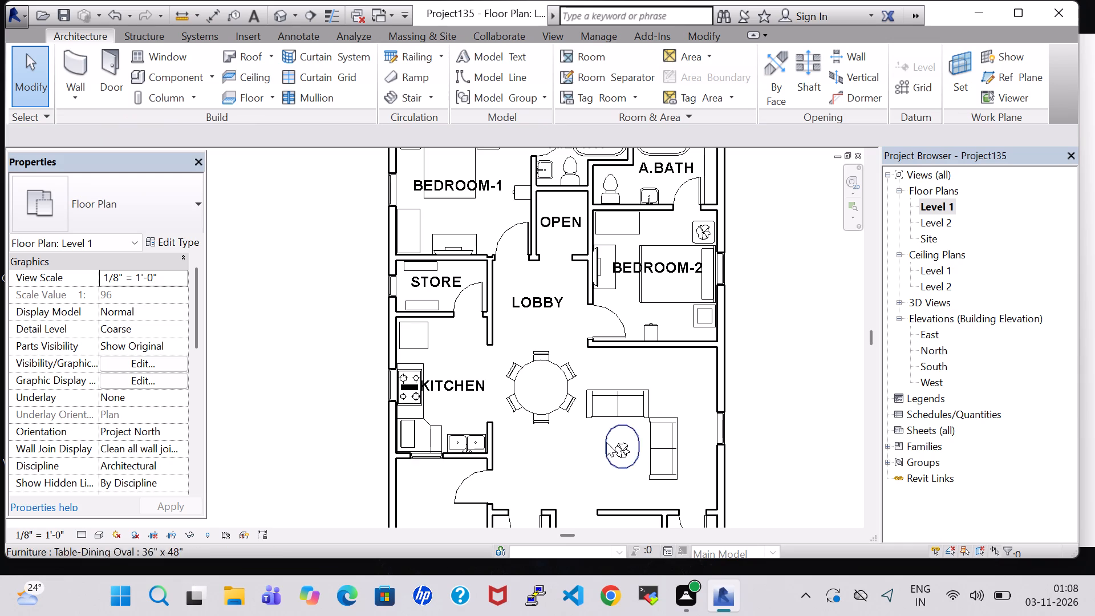
{"action": "left_click", "coordinate": [614, 447]}
{"action": "key", "text": "Up"}
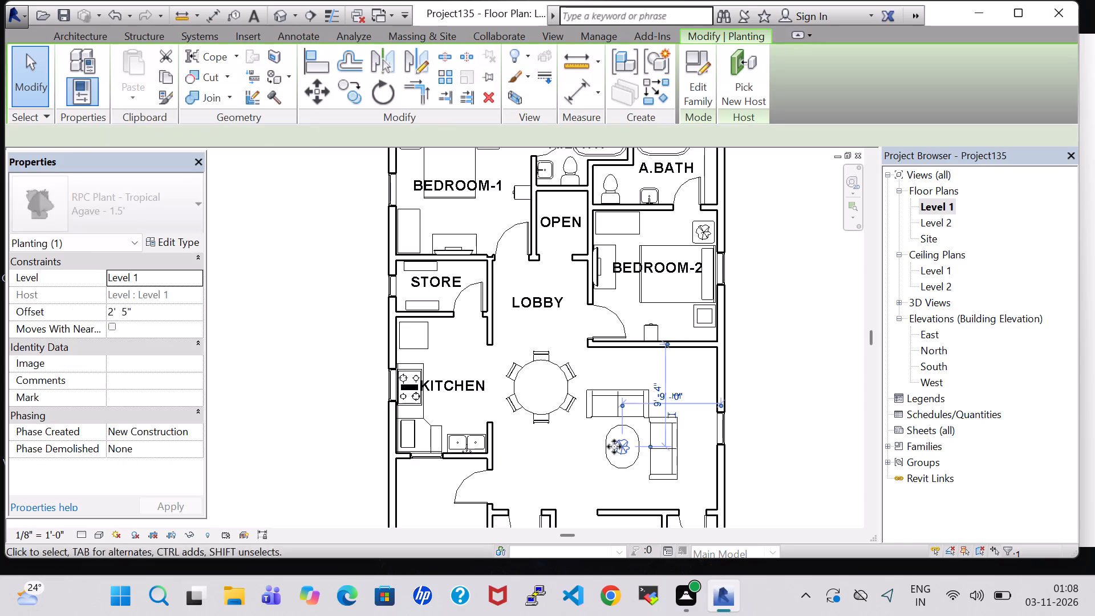
{"action": "key", "text": "Right"}
{"action": "key", "text": "Left"}
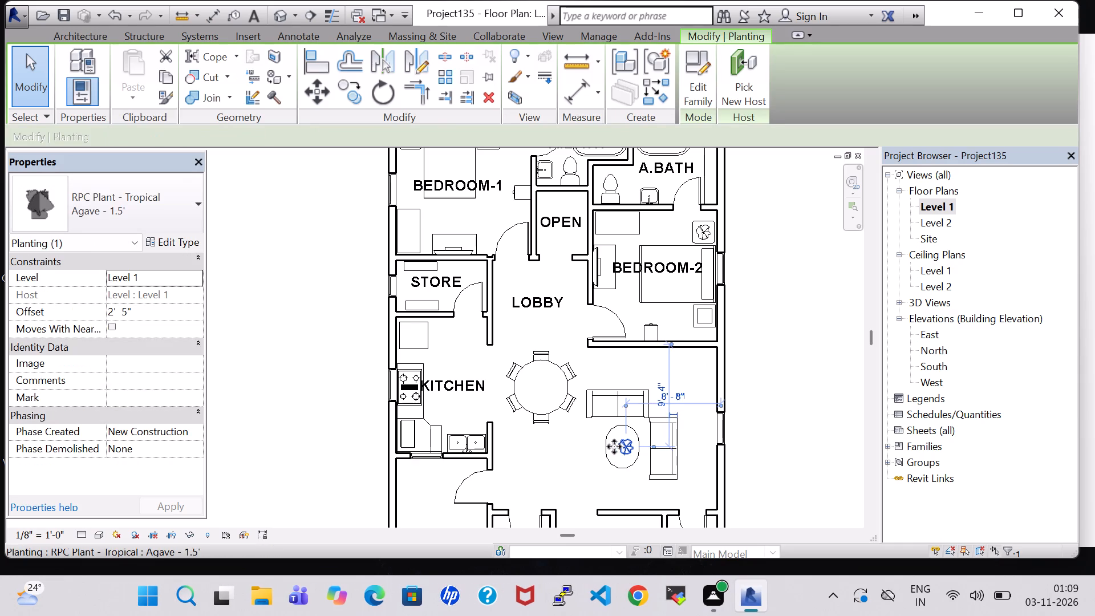
{"action": "left_click", "coordinate": [551, 456]}
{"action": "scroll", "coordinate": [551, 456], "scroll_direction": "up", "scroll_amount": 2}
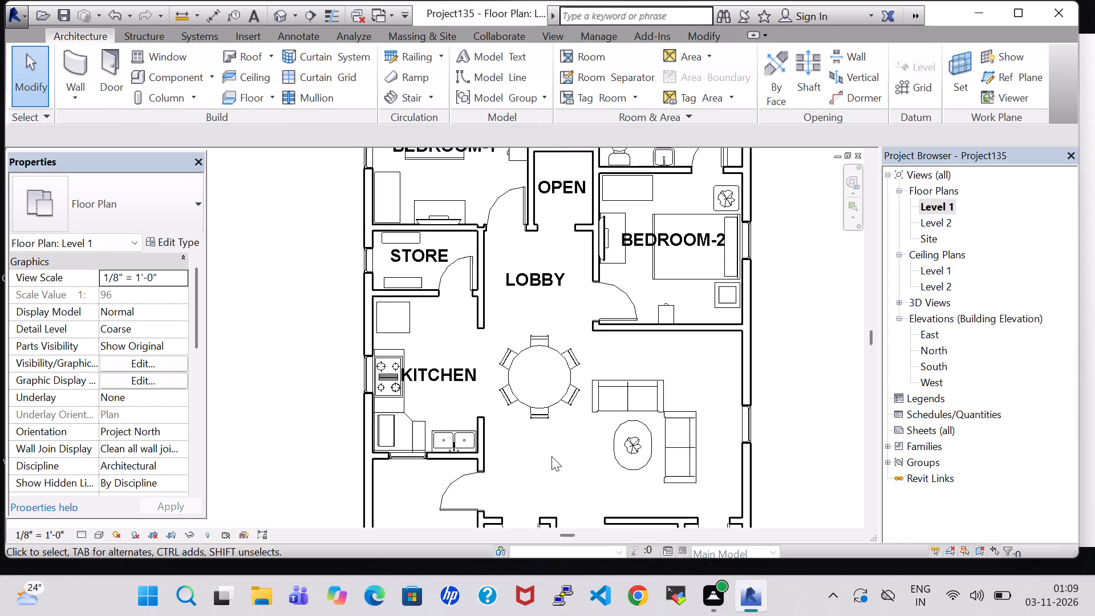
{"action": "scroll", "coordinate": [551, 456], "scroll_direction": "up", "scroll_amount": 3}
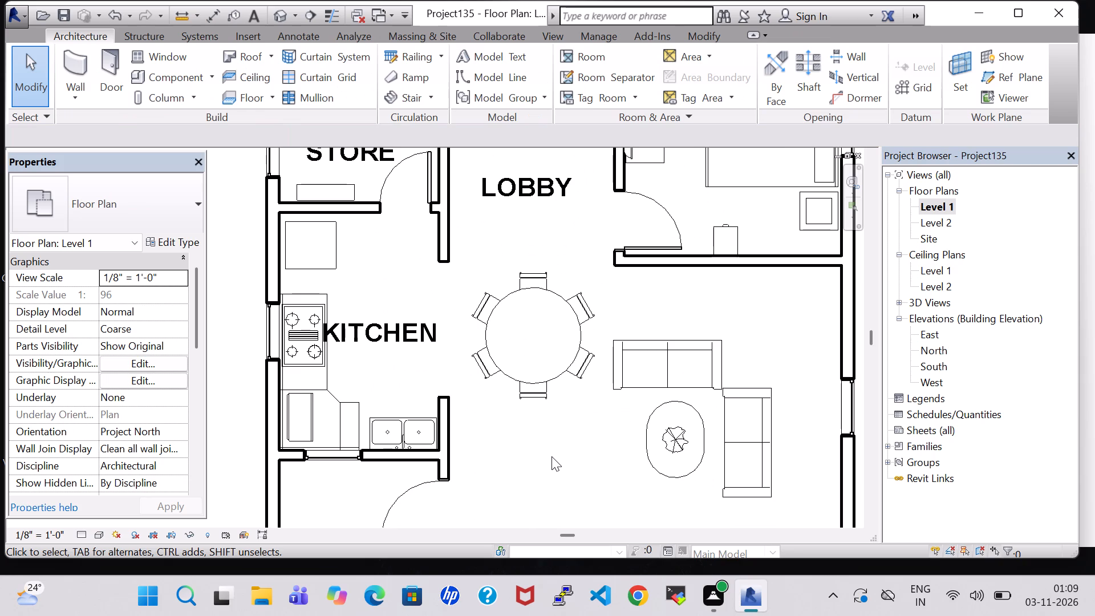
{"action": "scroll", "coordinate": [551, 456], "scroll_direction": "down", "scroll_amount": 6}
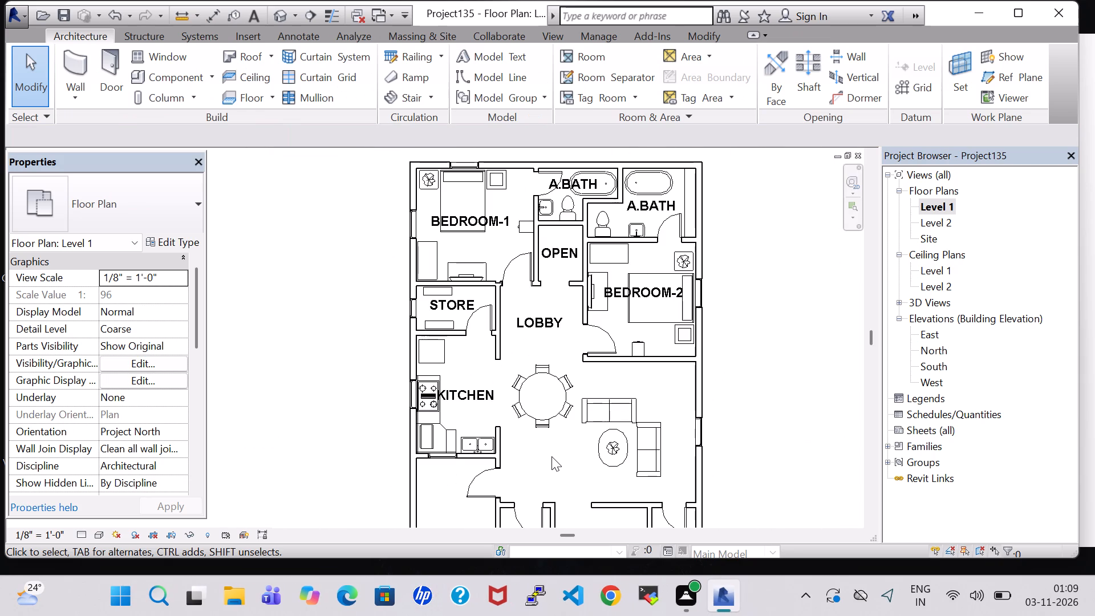
Create a 3' 0" wide L-shape winder stair from Level 1 to Level 2 in the hall corner, starting along the BEDROOM-2 wall.
{"action": "scroll", "coordinate": [551, 456], "scroll_direction": "down", "scroll_amount": 2}
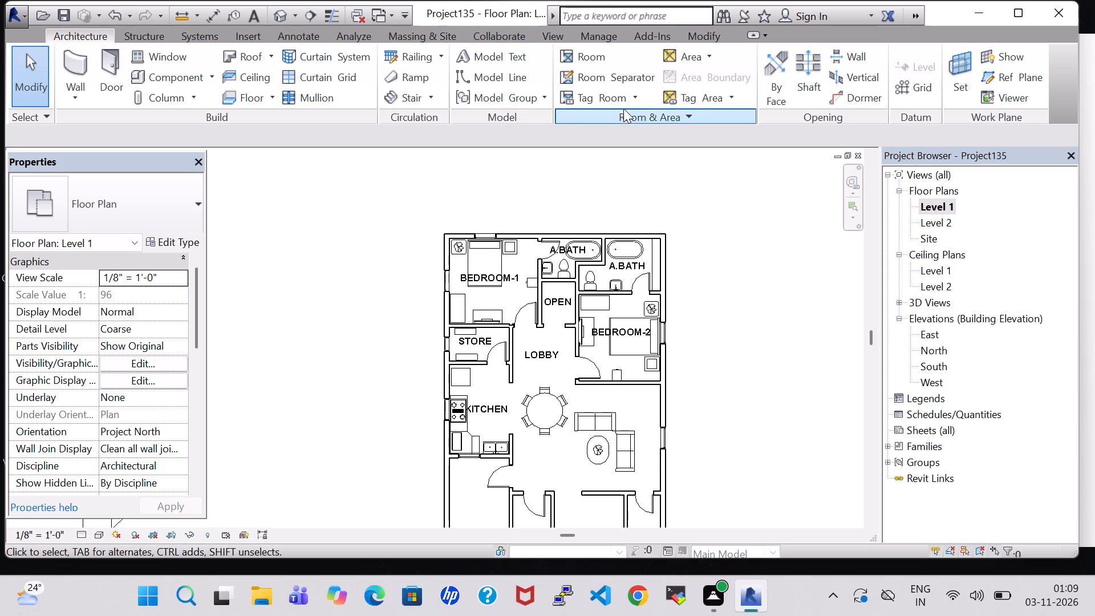
{"action": "left_click", "coordinate": [413, 99]}
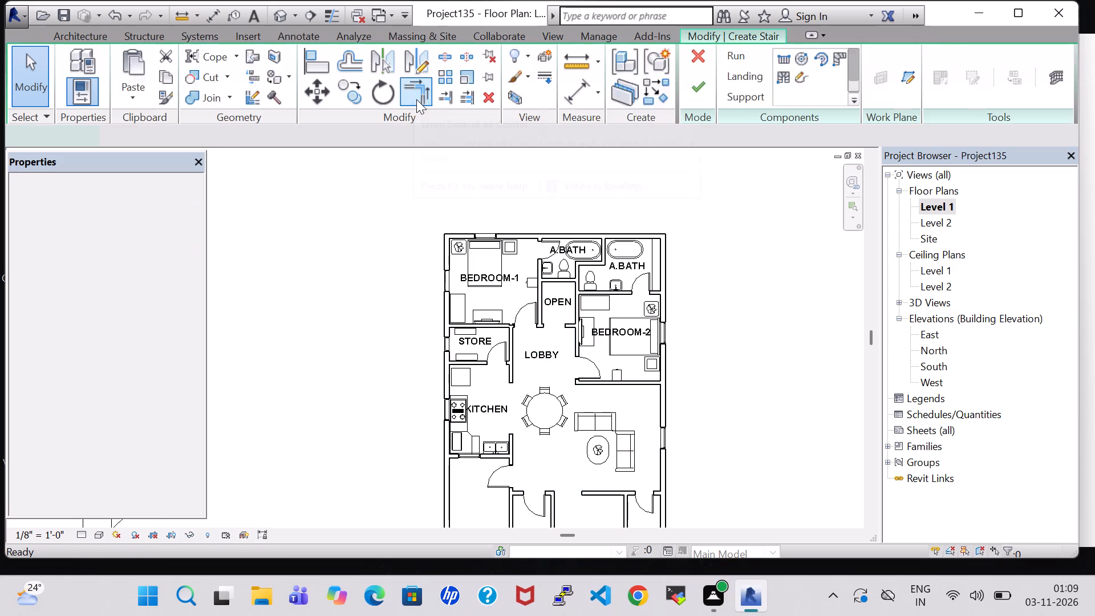
{"action": "left_click", "coordinate": [808, 53]}
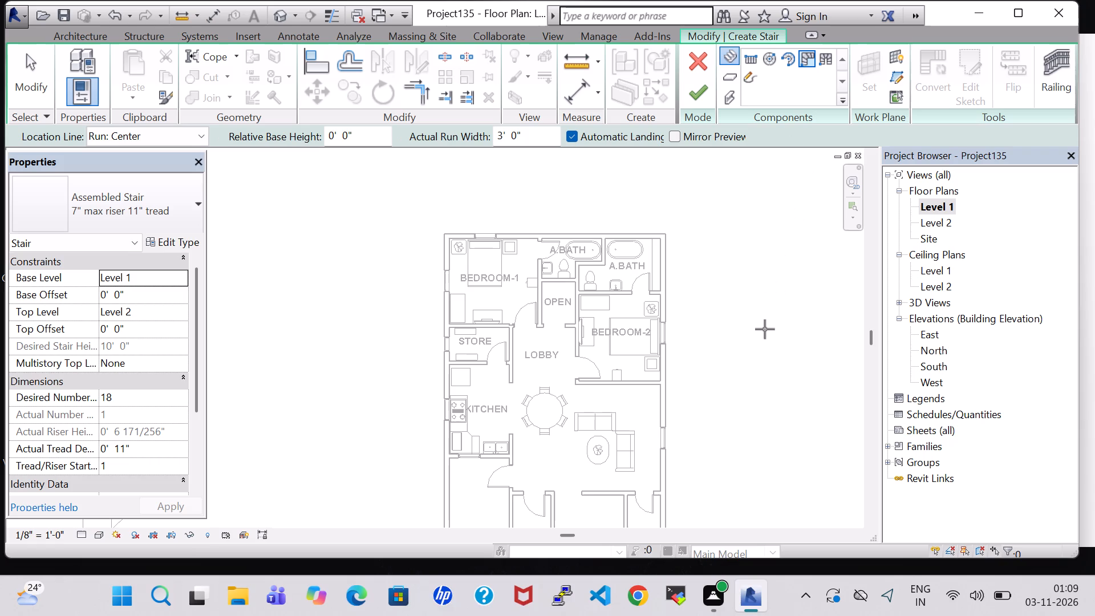
{"action": "key", "text": "space"}
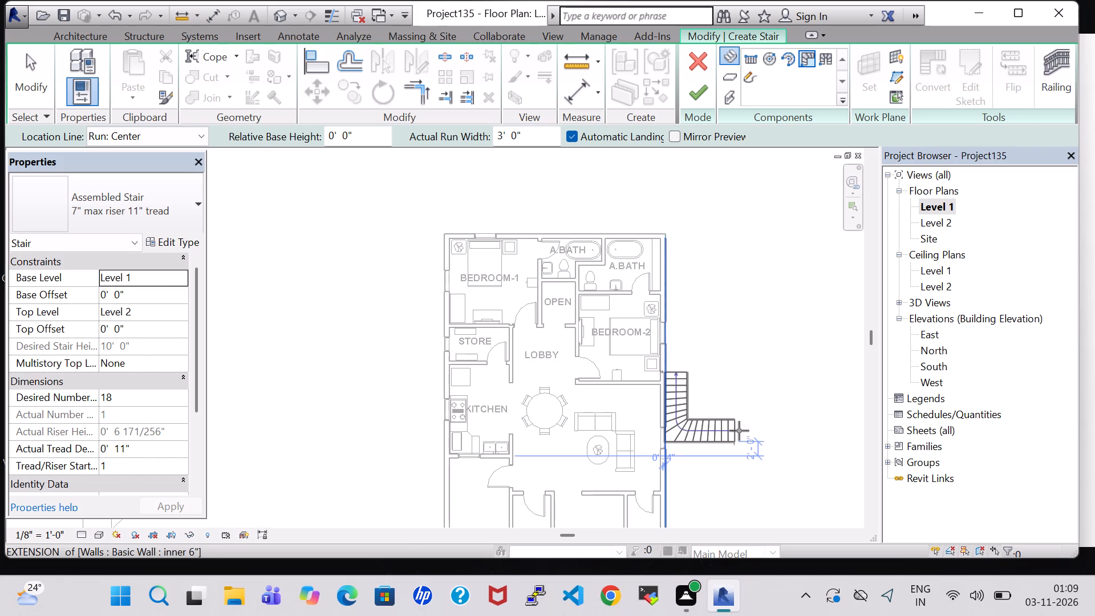
{"action": "key", "text": "space"}
{"action": "key", "text": "space"}
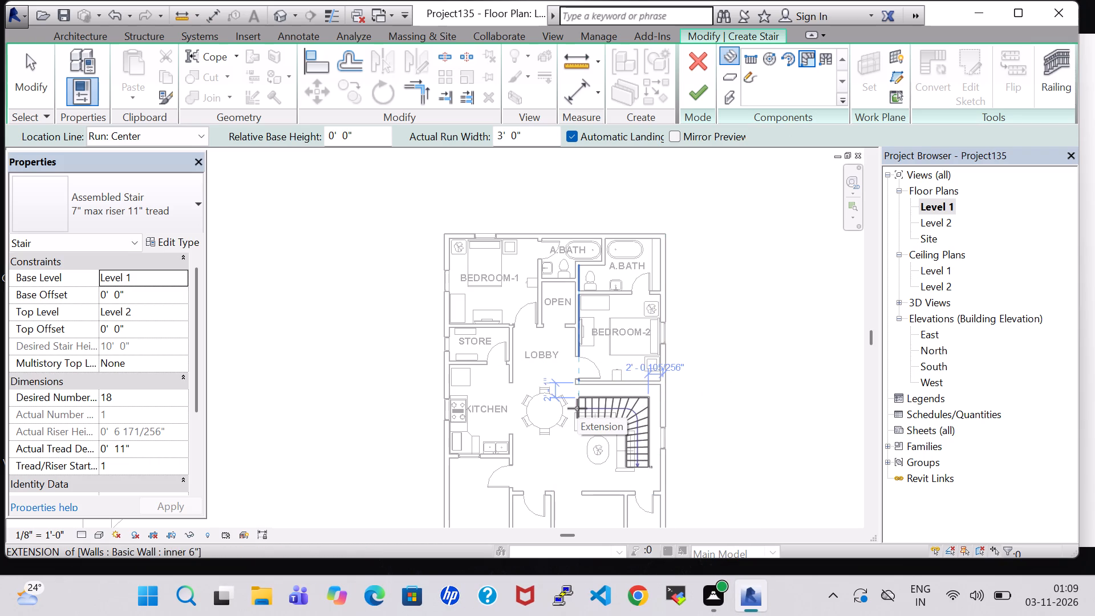
{"action": "scroll", "coordinate": [577, 408], "scroll_direction": "up", "scroll_amount": 7}
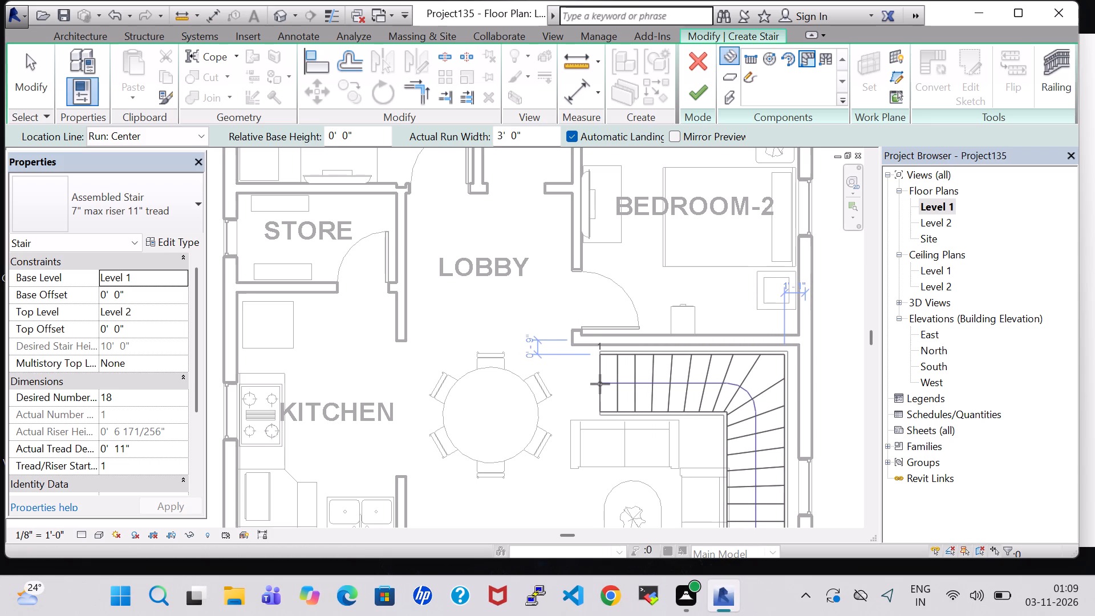
{"action": "left_click", "coordinate": [600, 384]}
{"action": "scroll", "coordinate": [600, 384], "scroll_direction": "down", "scroll_amount": 5}
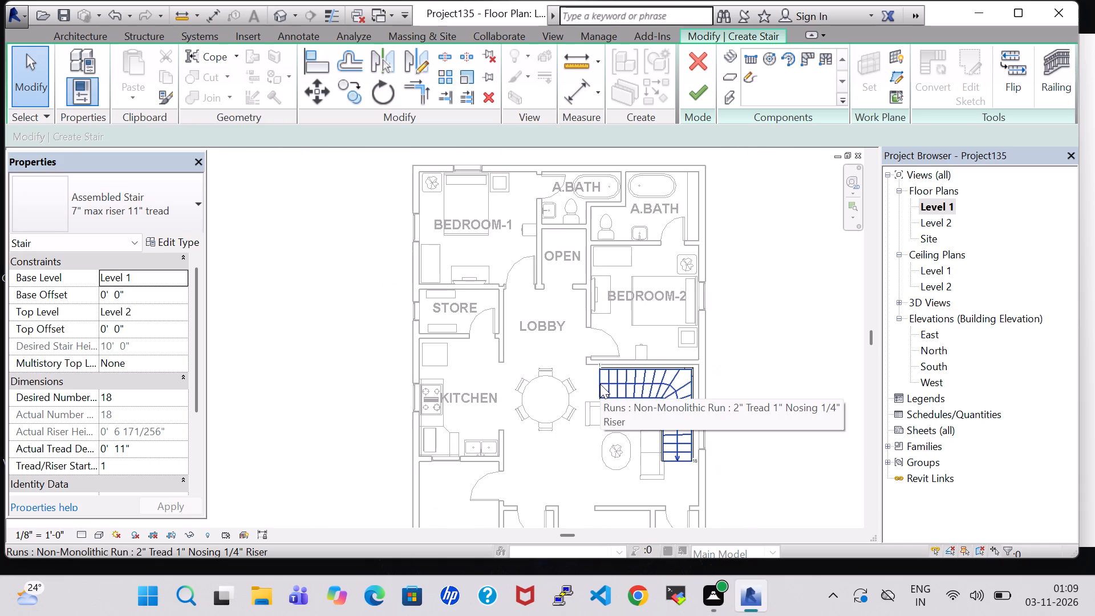
{"action": "key", "text": "Right"}
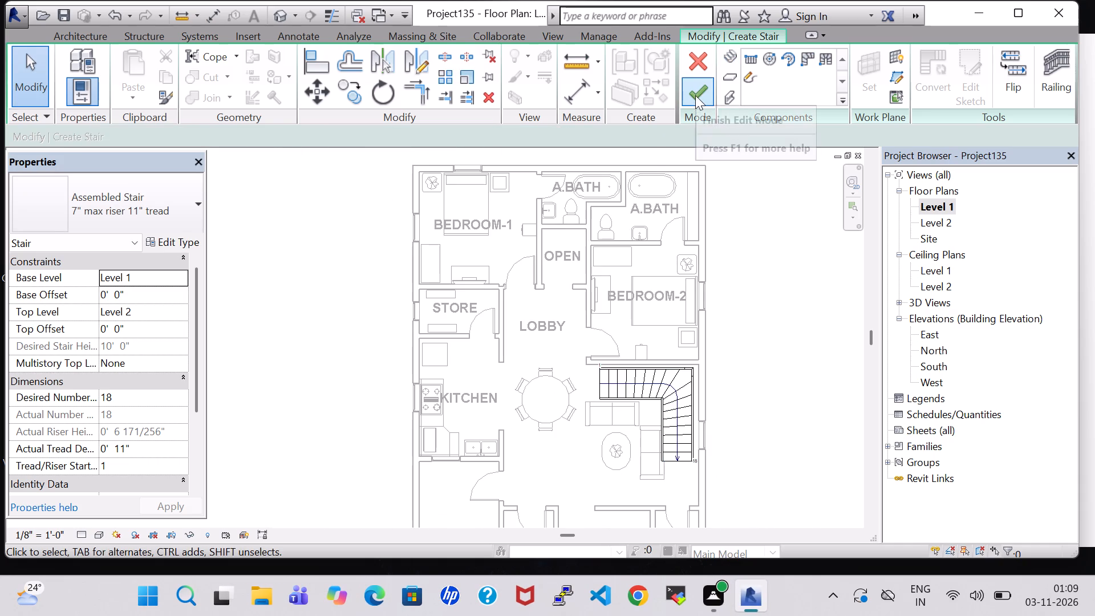
{"action": "left_click", "coordinate": [695, 95]}
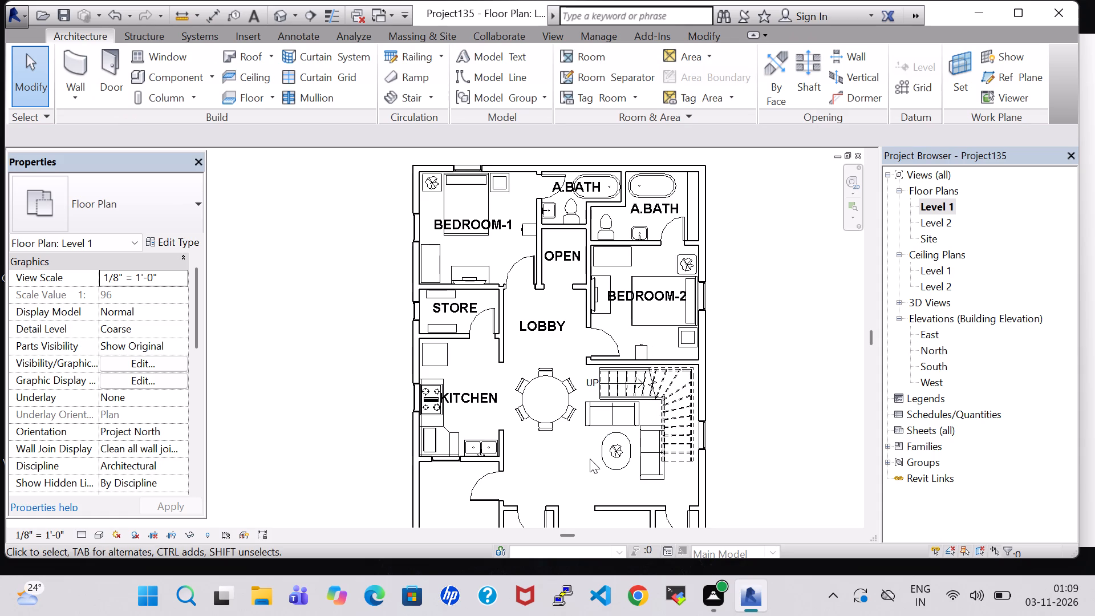
Nudge the stair two increments toward the hall's exterior side wall.
{"action": "scroll", "coordinate": [594, 459], "scroll_direction": "down", "scroll_amount": 1}
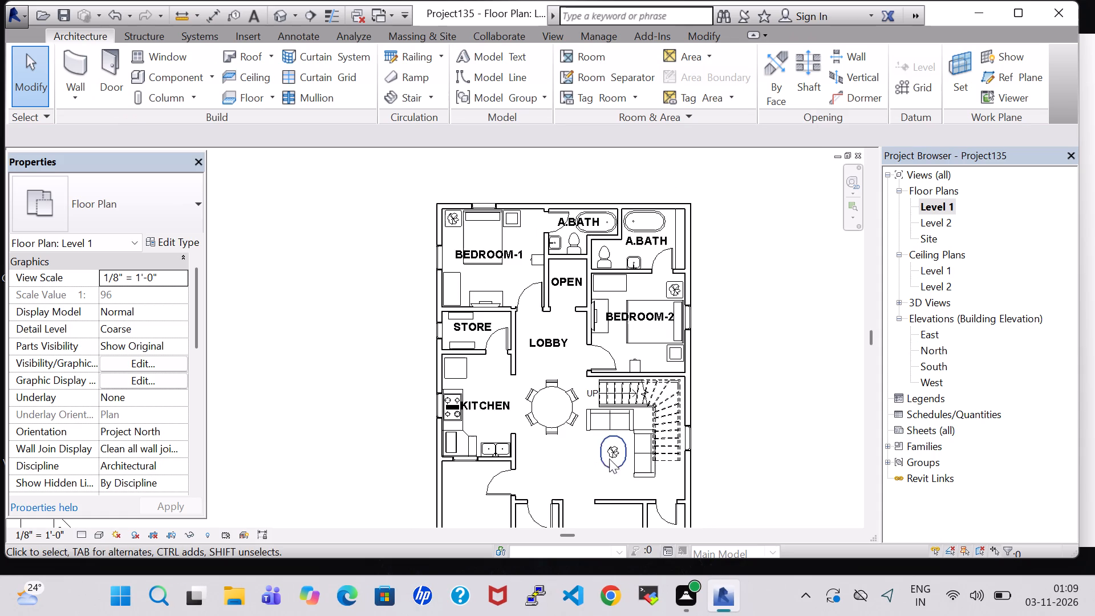
{"action": "scroll", "coordinate": [643, 461], "scroll_direction": "up", "scroll_amount": 5}
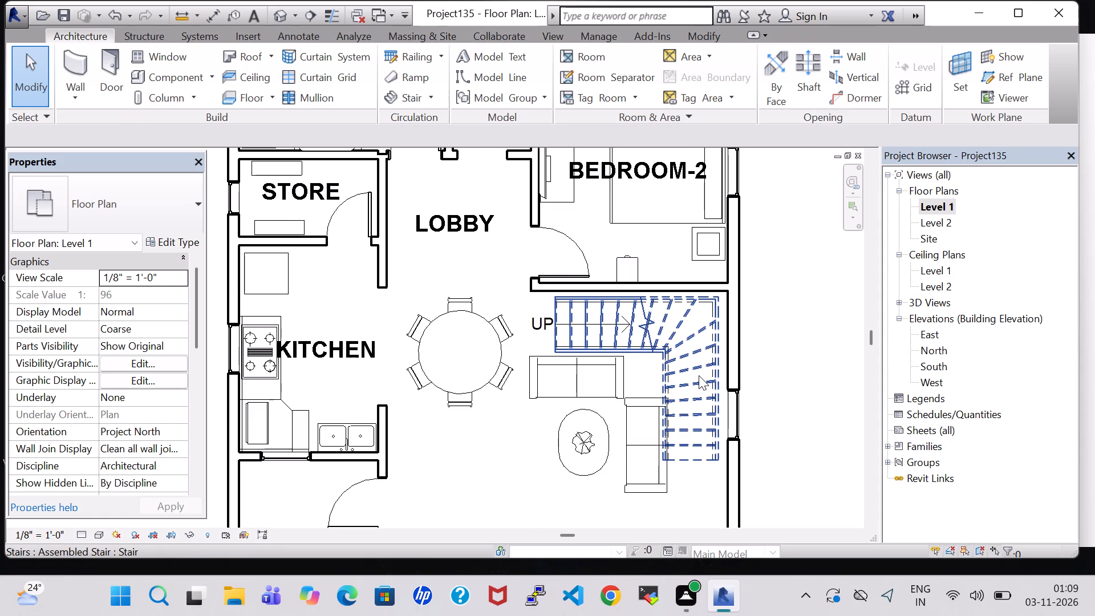
{"action": "left_click", "coordinate": [699, 375]}
{"action": "key", "text": "Right"}
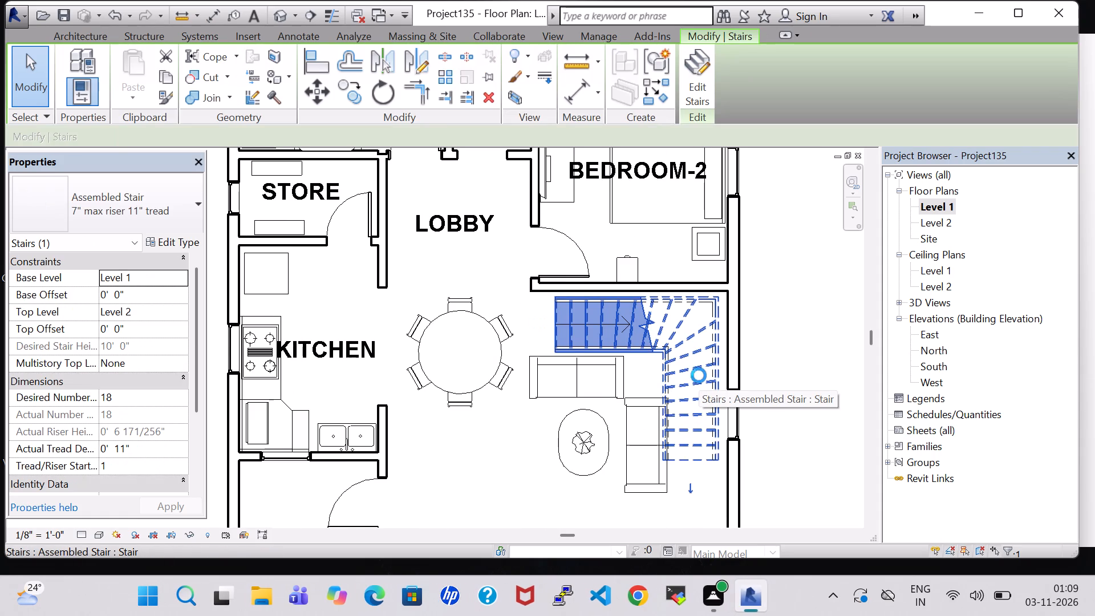
{"action": "key", "text": "Right"}
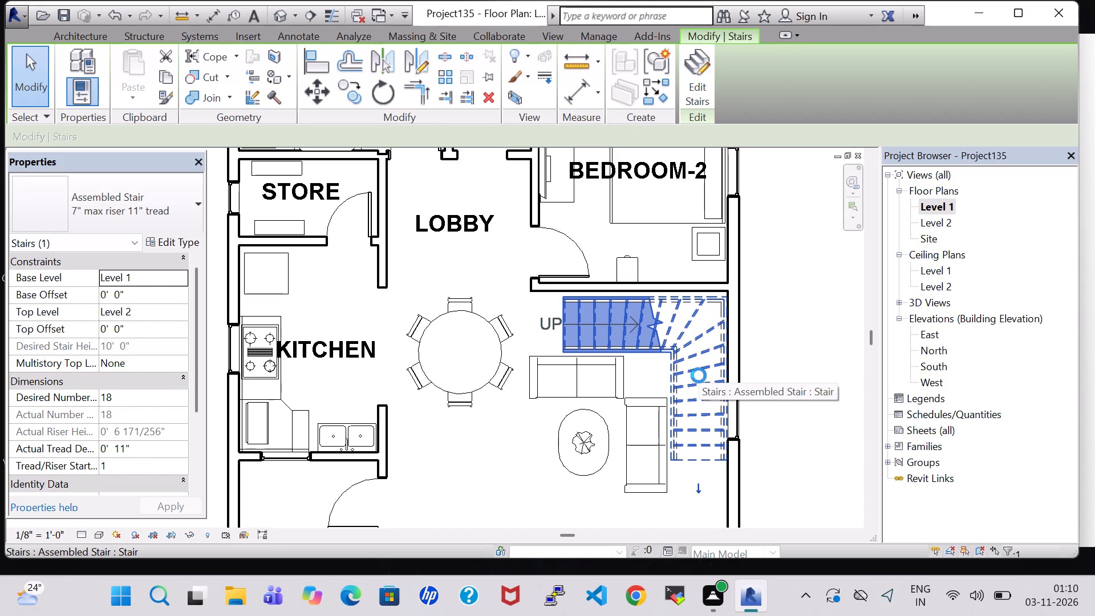
{"action": "key", "text": "Up"}
{"action": "key", "text": "Down"}
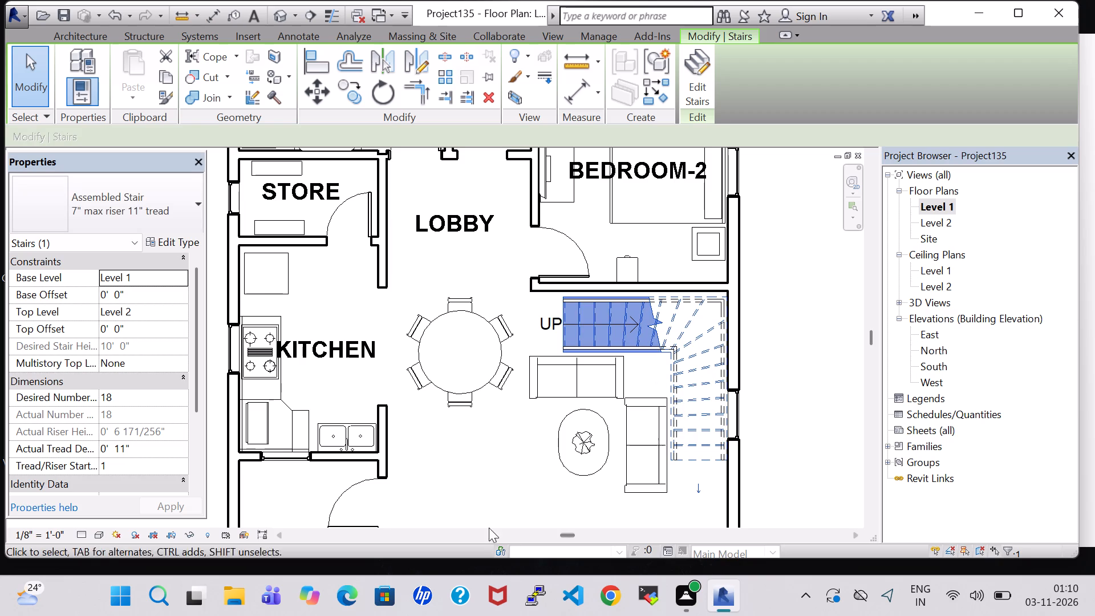
{"action": "left_click", "coordinate": [507, 483]}
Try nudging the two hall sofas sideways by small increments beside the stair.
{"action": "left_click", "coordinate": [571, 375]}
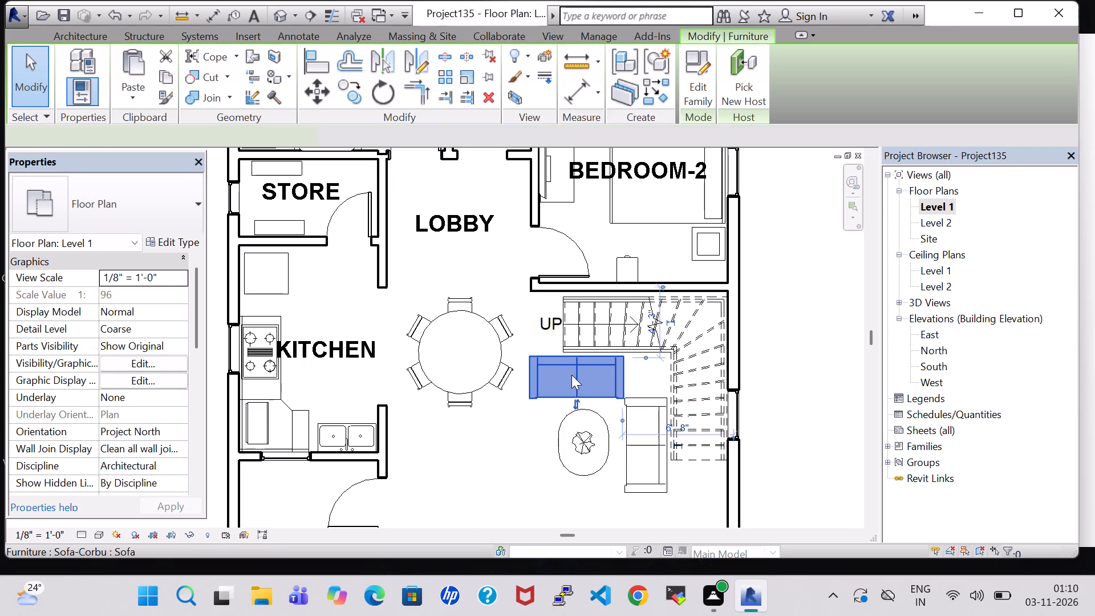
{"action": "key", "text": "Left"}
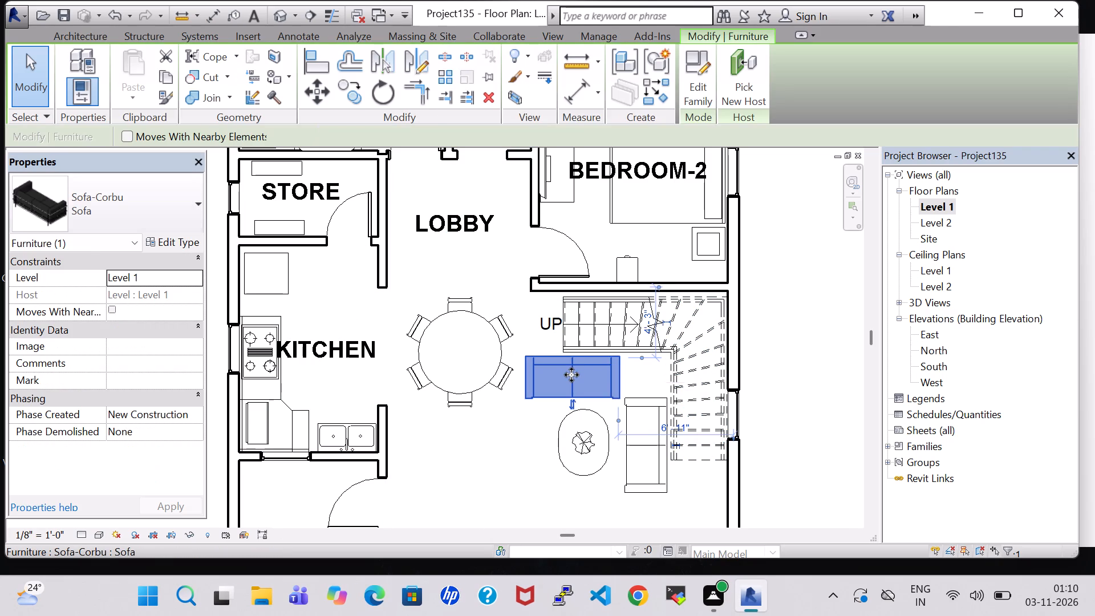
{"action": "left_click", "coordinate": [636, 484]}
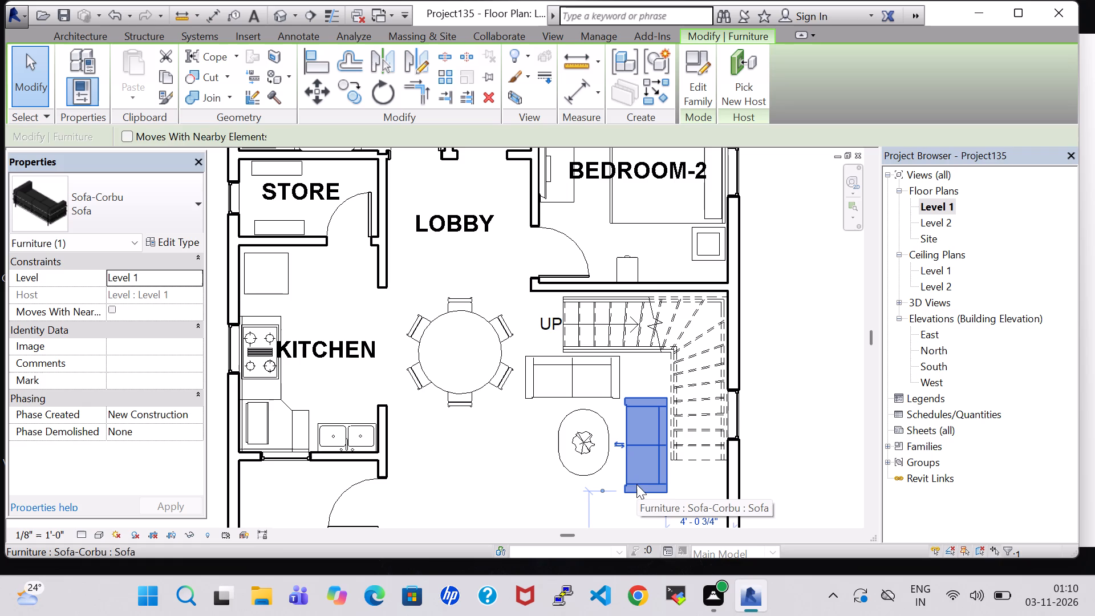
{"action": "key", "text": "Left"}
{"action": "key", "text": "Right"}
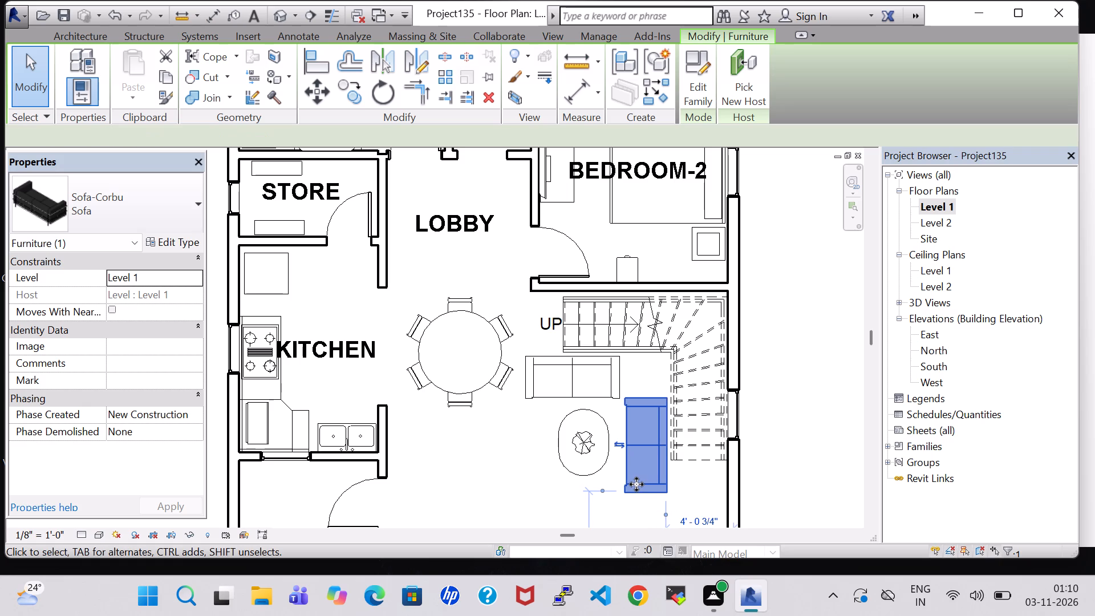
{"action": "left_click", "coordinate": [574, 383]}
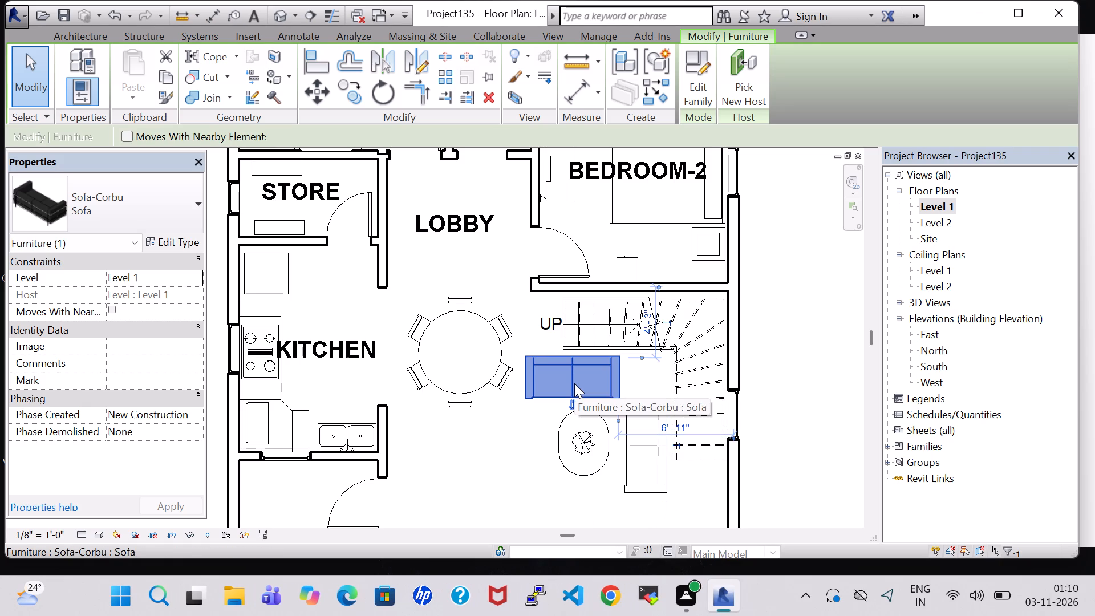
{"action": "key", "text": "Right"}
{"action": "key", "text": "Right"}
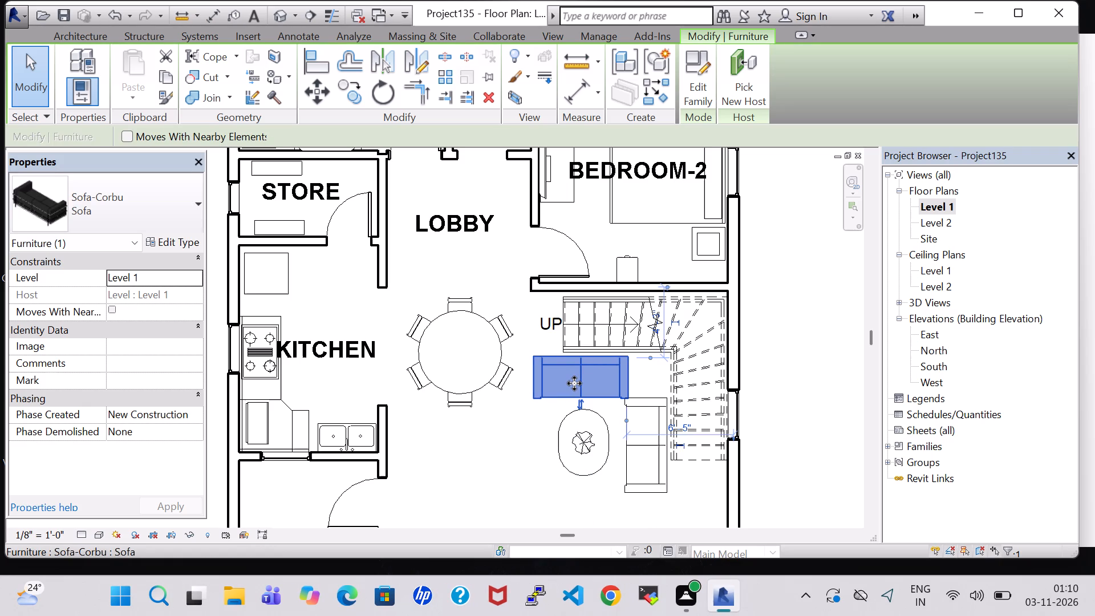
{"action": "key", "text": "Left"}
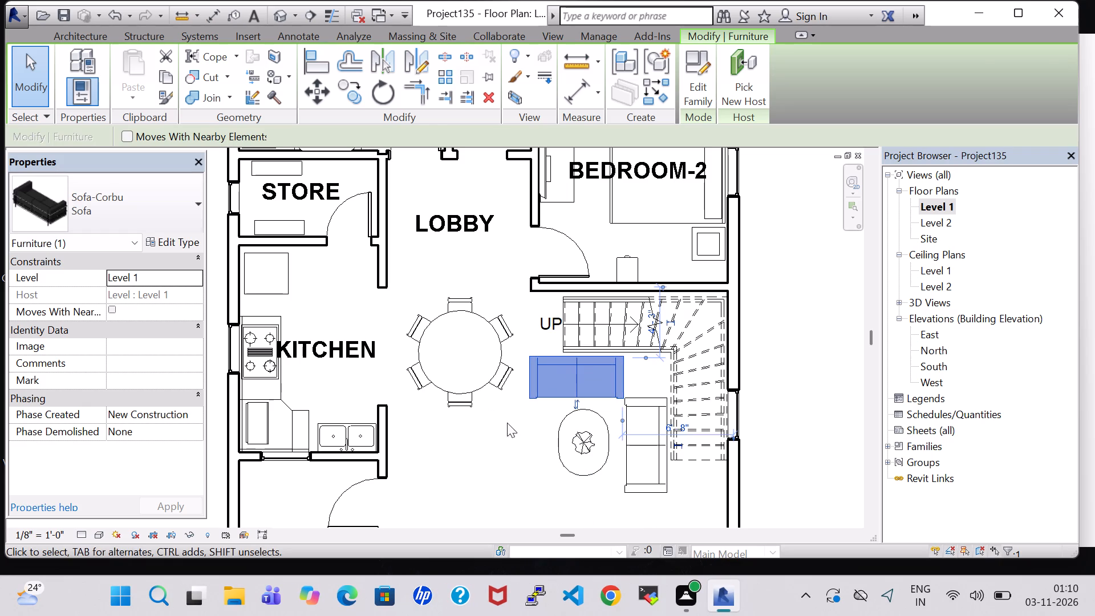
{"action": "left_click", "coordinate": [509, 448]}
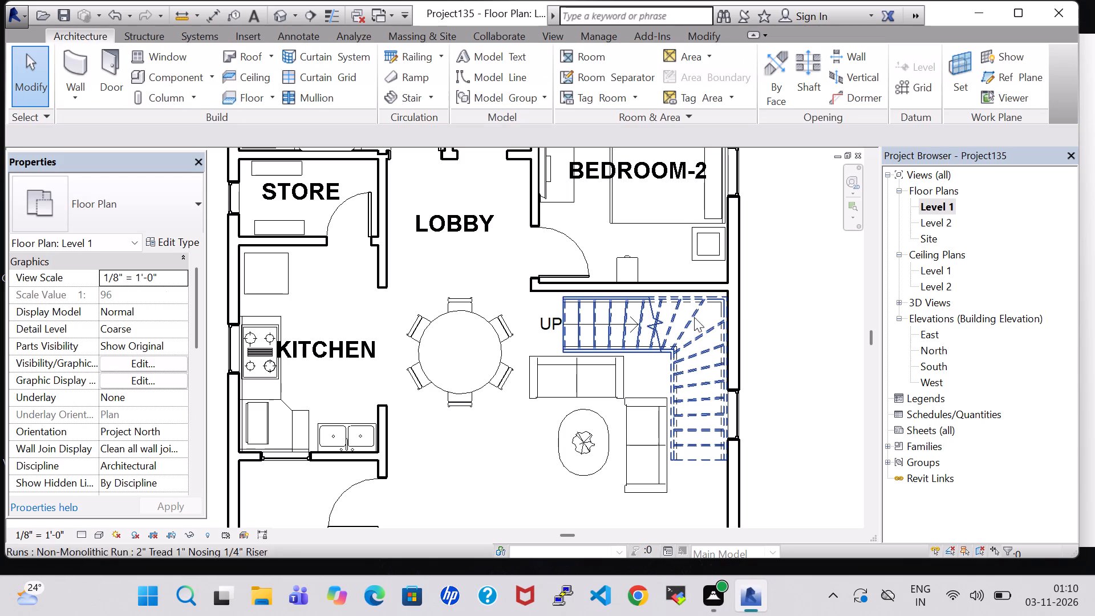
Create a similar TV - Flat Screen 42" from the BEDROOM-1 TV and place it against the hall wall opposite the first sofa.
{"action": "scroll", "coordinate": [718, 488], "scroll_direction": "down", "scroll_amount": 3}
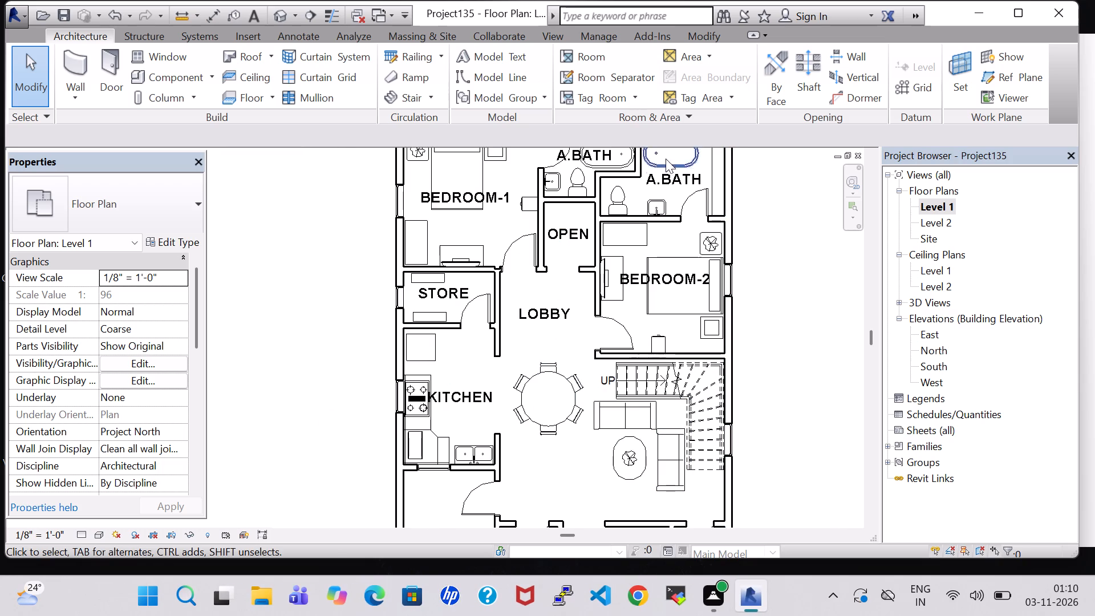
{"action": "left_click", "coordinate": [472, 261]}
{"action": "right_click", "coordinate": [472, 261]}
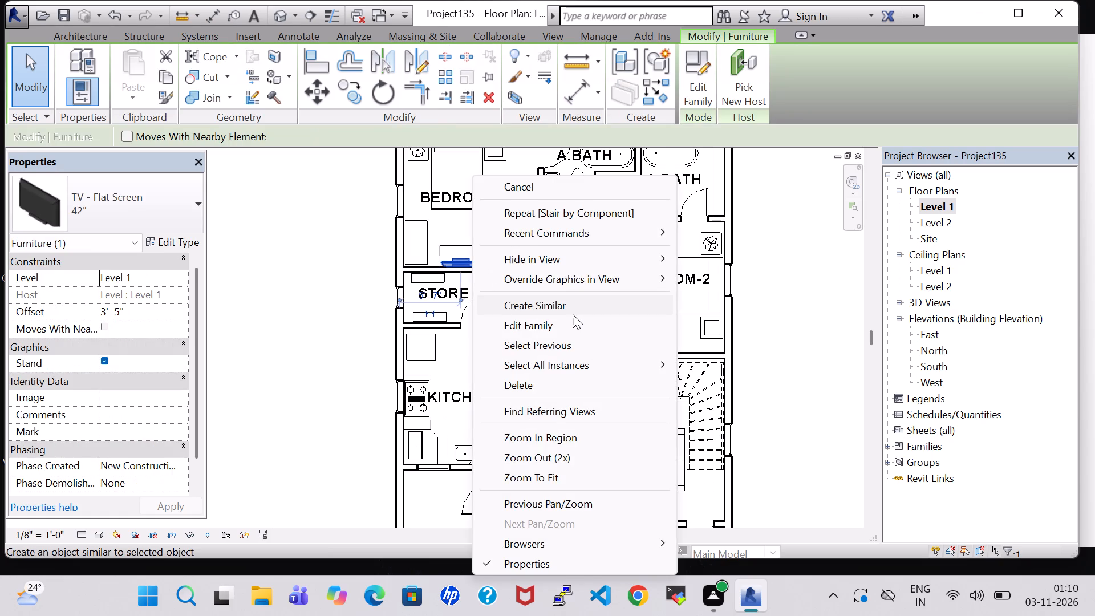
{"action": "left_click", "coordinate": [573, 314]}
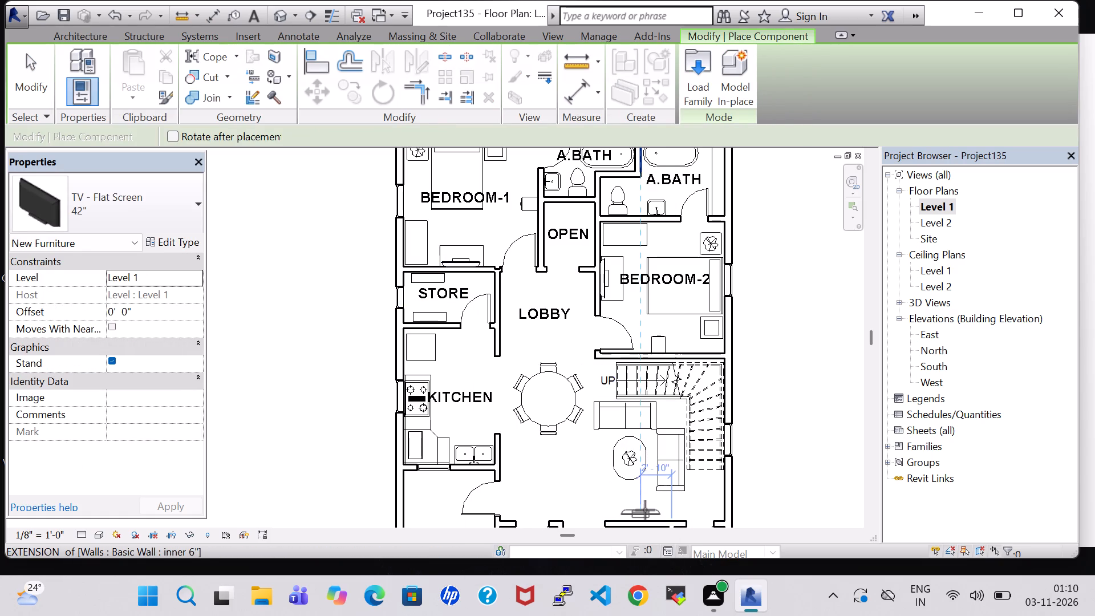
{"action": "key", "text": "space"}
{"action": "key", "text": "space"}
{"action": "scroll", "coordinate": [645, 510], "scroll_direction": "up", "scroll_amount": 7}
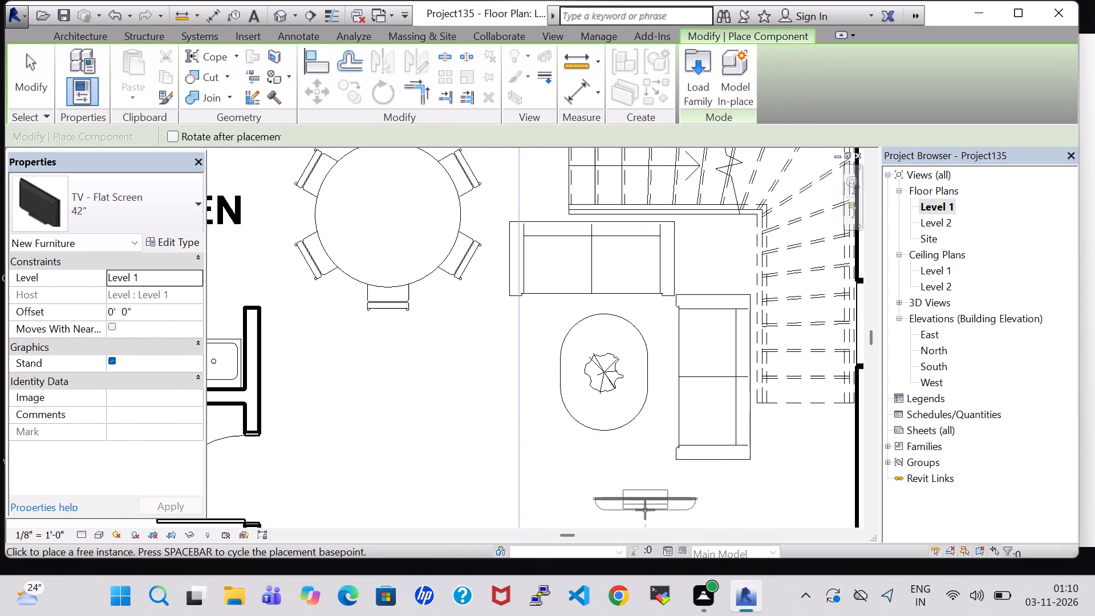
{"action": "middle_click_drag", "start_coordinate": [645, 510], "coordinate": [642, 406]}
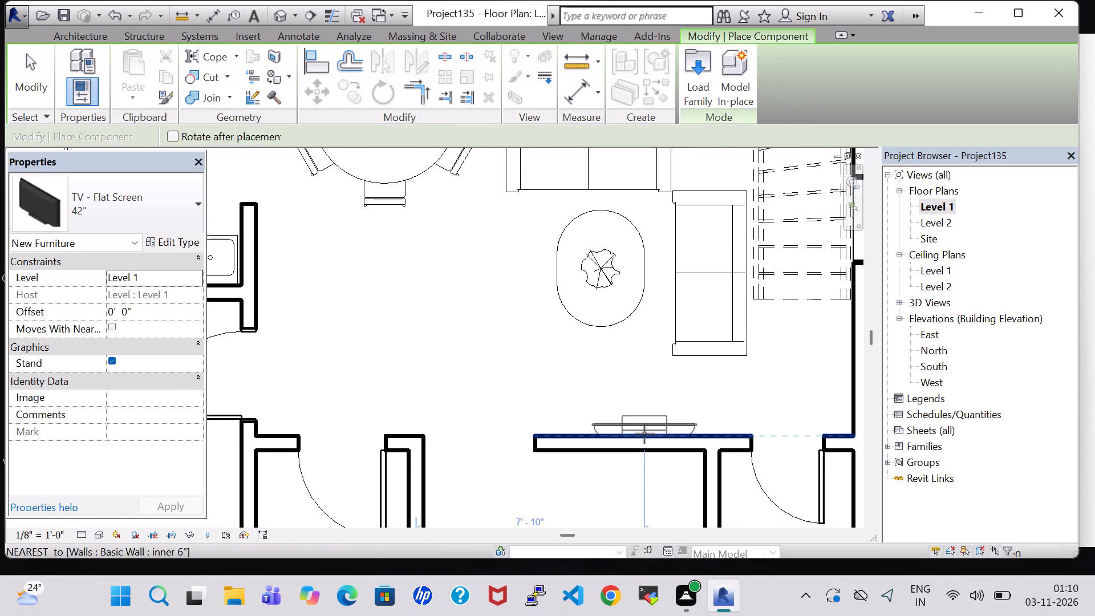
{"action": "left_click", "coordinate": [644, 434]}
{"action": "key", "text": "Escape"}
{"action": "key", "text": "Escape"}
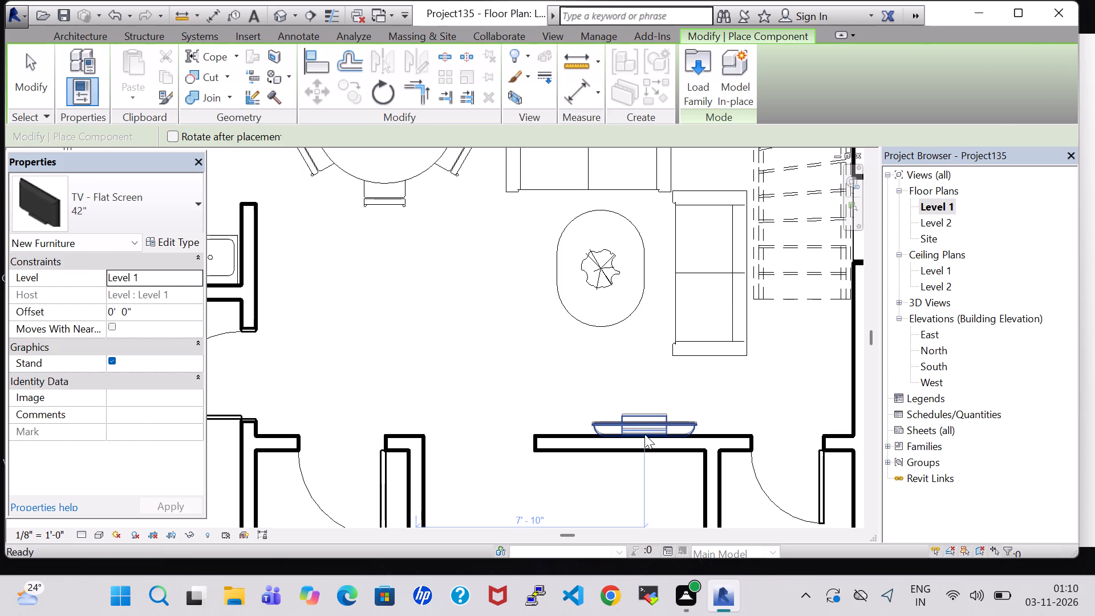
Change the new hall TV's type to 50".
{"action": "left_click", "coordinate": [644, 416]}
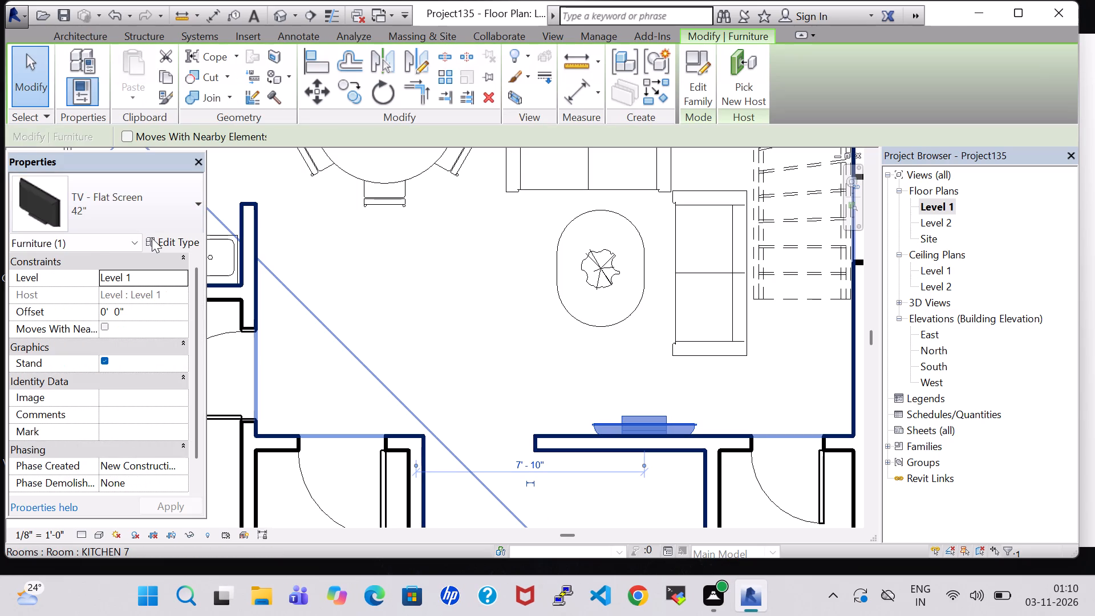
{"action": "left_click", "coordinate": [152, 238]}
{"action": "left_click", "coordinate": [331, 133]}
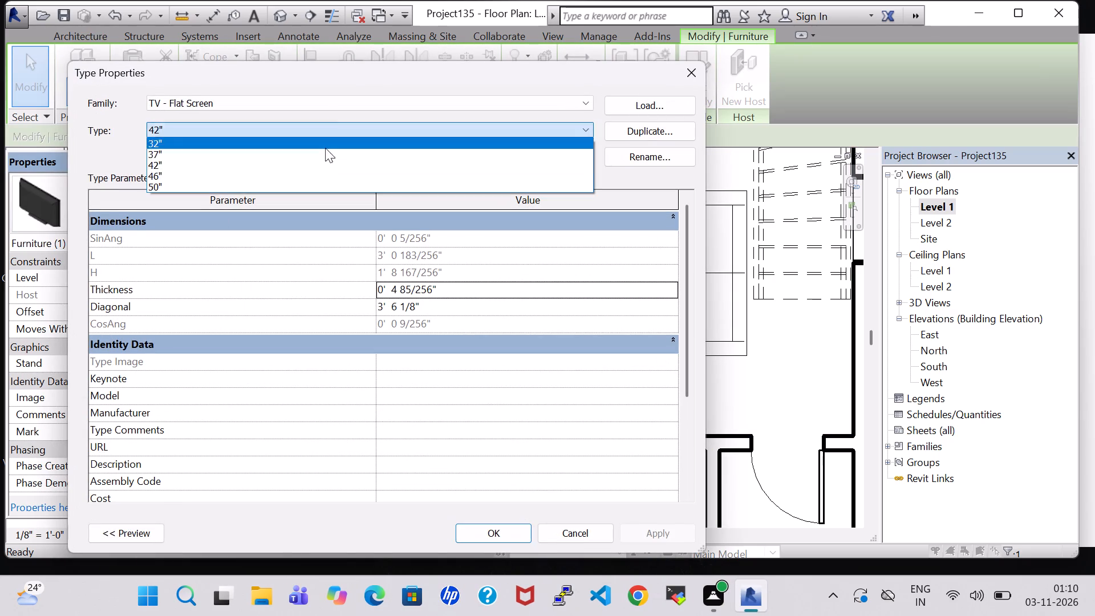
{"action": "left_click", "coordinate": [316, 182]}
{"action": "left_click", "coordinate": [504, 525]}
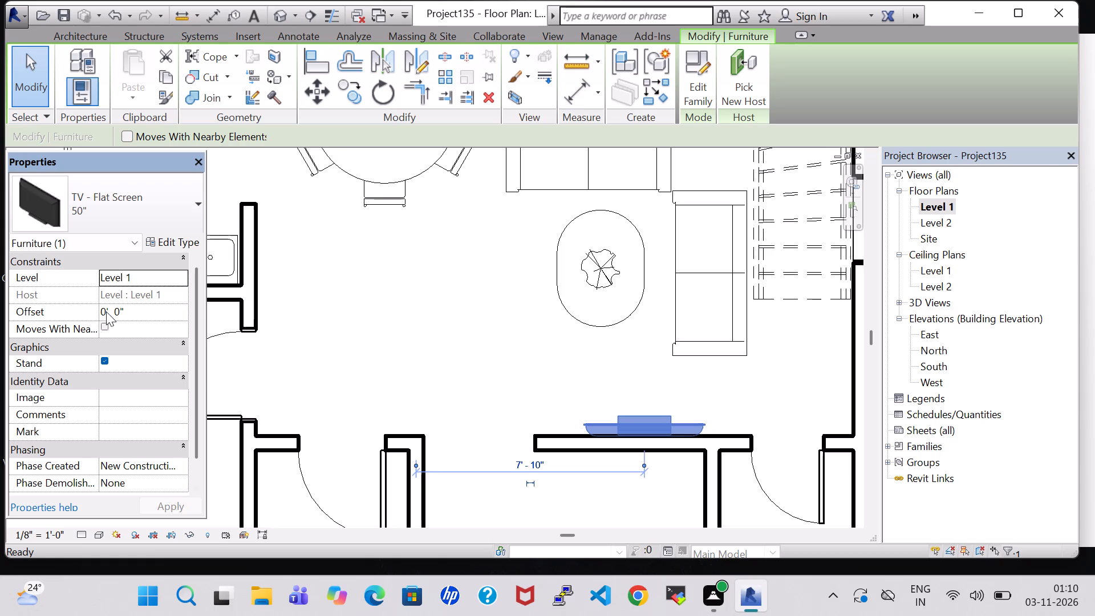
Set the hall TV's offset from Level 1 to 3' 5".
{"action": "double_click", "coordinate": [106, 311]}
{"action": "key", "text": "BackSpace"}
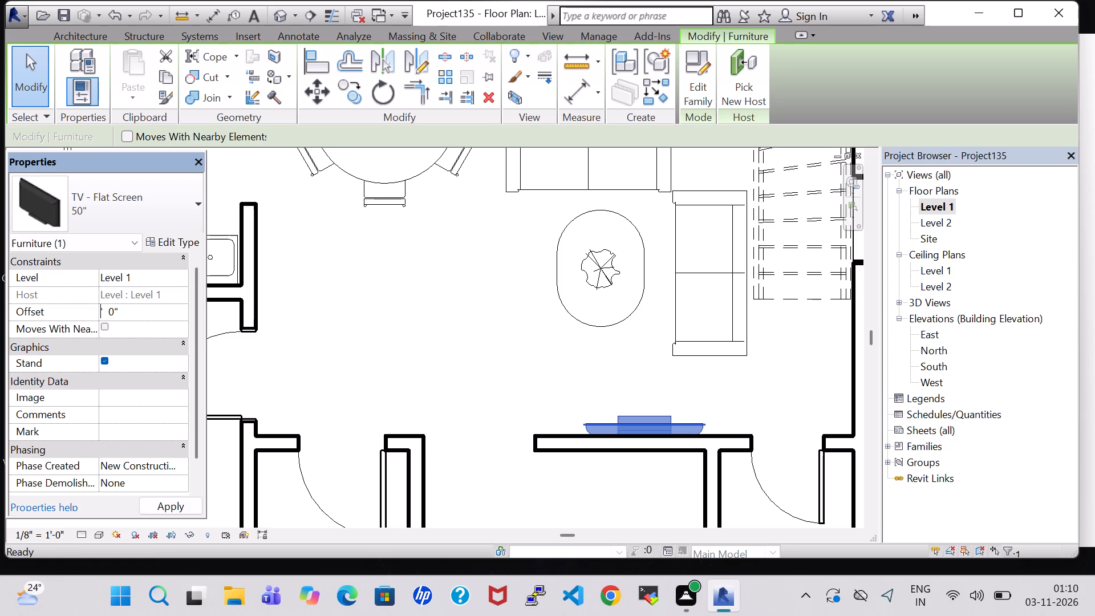
{"action": "key", "text": "3"}
{"action": "key", "text": "Right"}
{"action": "key", "text": "Right"}
{"action": "key", "text": "Right"}
{"action": "key", "text": "Right"}
{"action": "key", "text": "BackSpace"}
{"action": "key", "text": "5"}
{"action": "key", "text": "Return"}
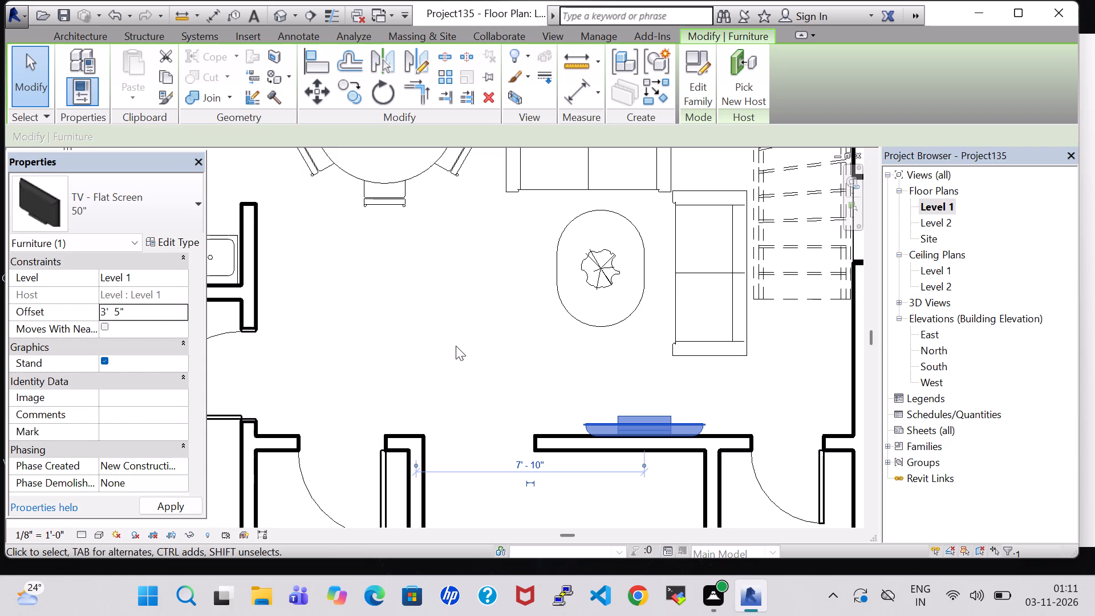
{"action": "left_click", "coordinate": [490, 343]}
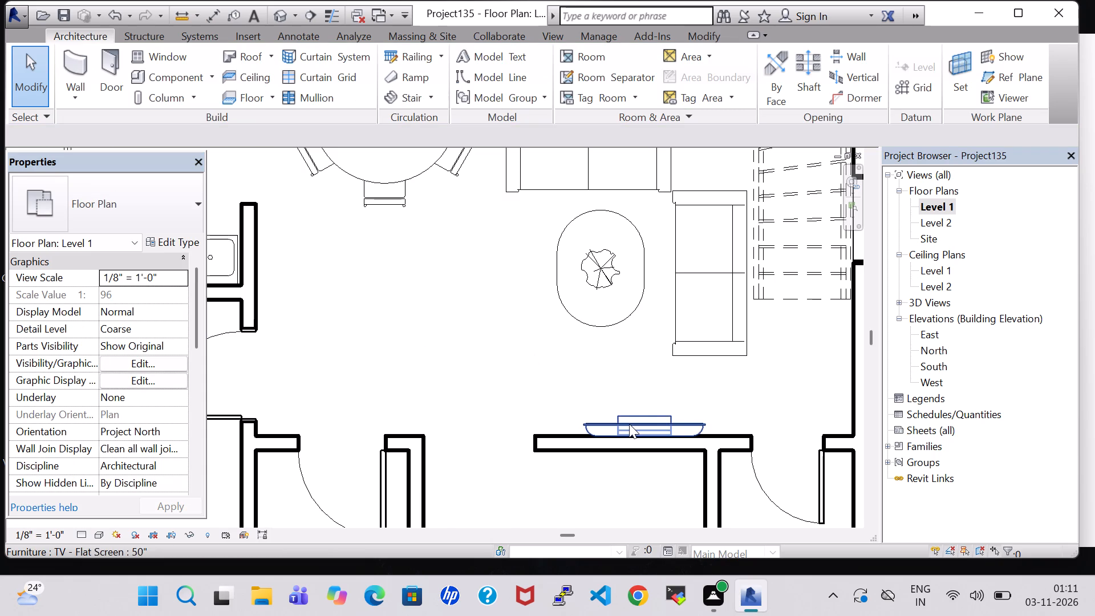
Nudge the hall TV along its wall in small increments until it is about 7' 2" from the wall across the opening.
{"action": "left_click", "coordinate": [629, 424]}
{"action": "key", "text": "Left"}
{"action": "key", "text": "Left"}
{"action": "key", "text": "Left"}
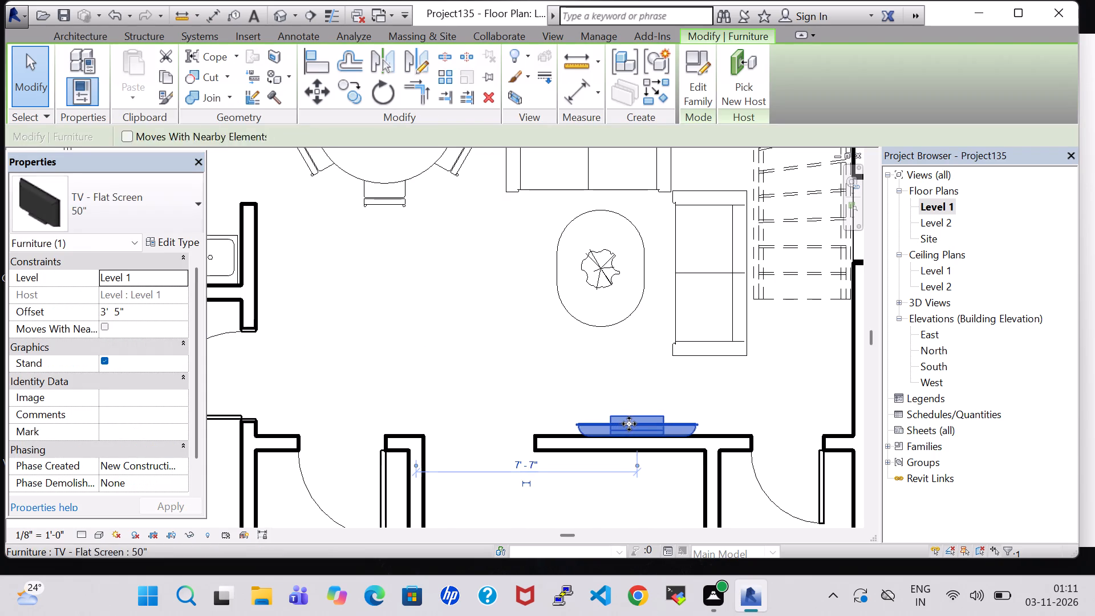
{"action": "key", "text": "Left"}
{"action": "key", "text": "Left"}
{"action": "key", "text": "Left"}
{"action": "key", "text": "Left"}
{"action": "key", "text": "Left"}
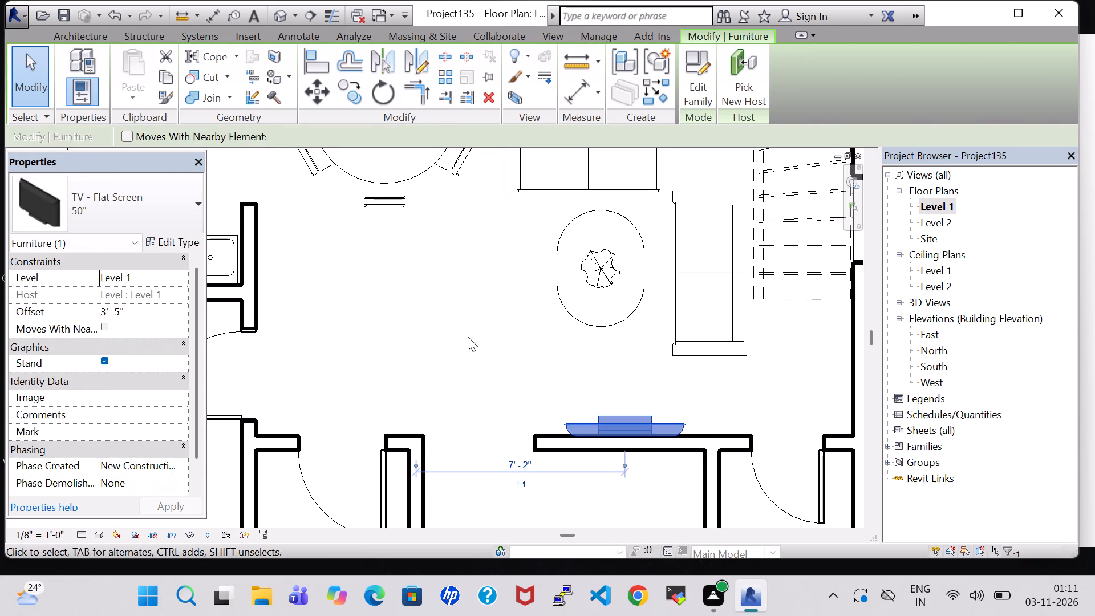
{"action": "left_click", "coordinate": [468, 337]}
Create a similar Table-End 24" x 24" from the BEDROOM-2 end table and place it in the corner between the two hall sofas.
{"action": "scroll", "coordinate": [468, 337], "scroll_direction": "down", "scroll_amount": 4}
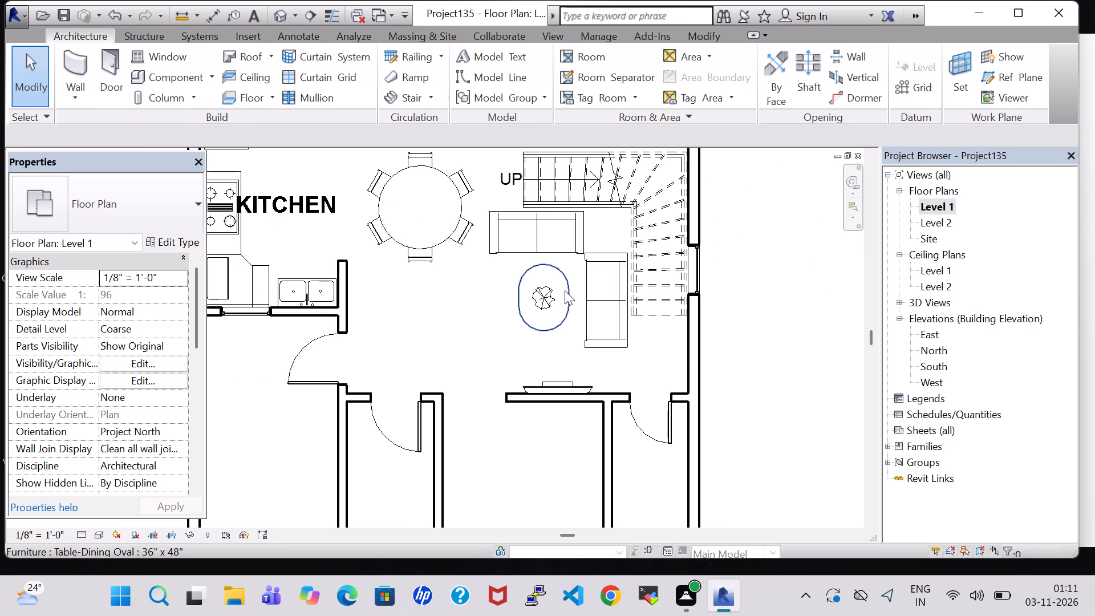
{"action": "middle_click_drag", "start_coordinate": [466, 301], "coordinate": [463, 370]}
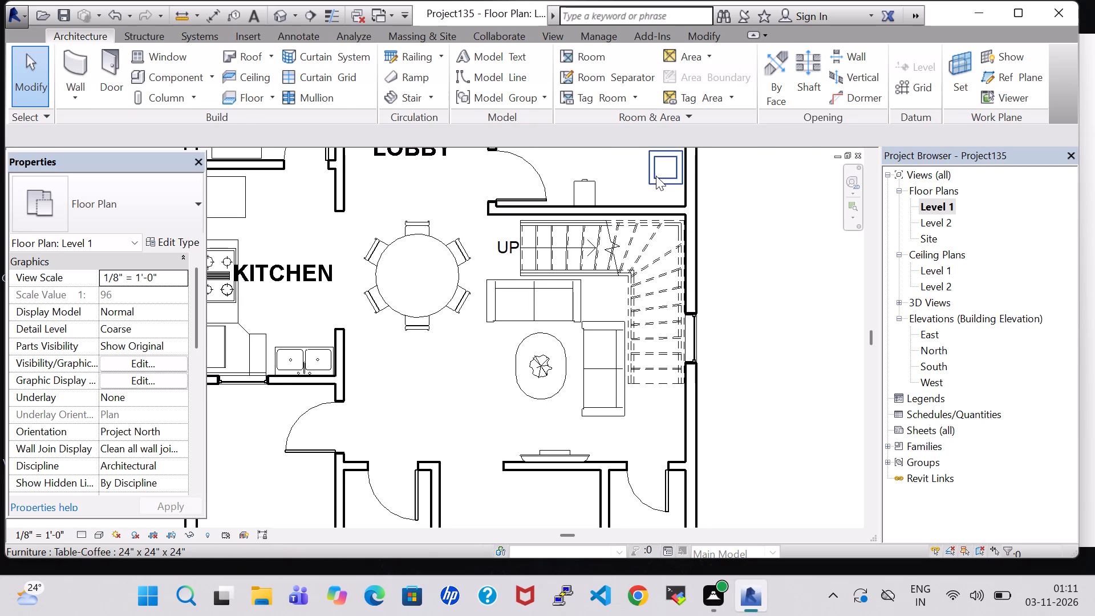
{"action": "left_click", "coordinate": [656, 176]}
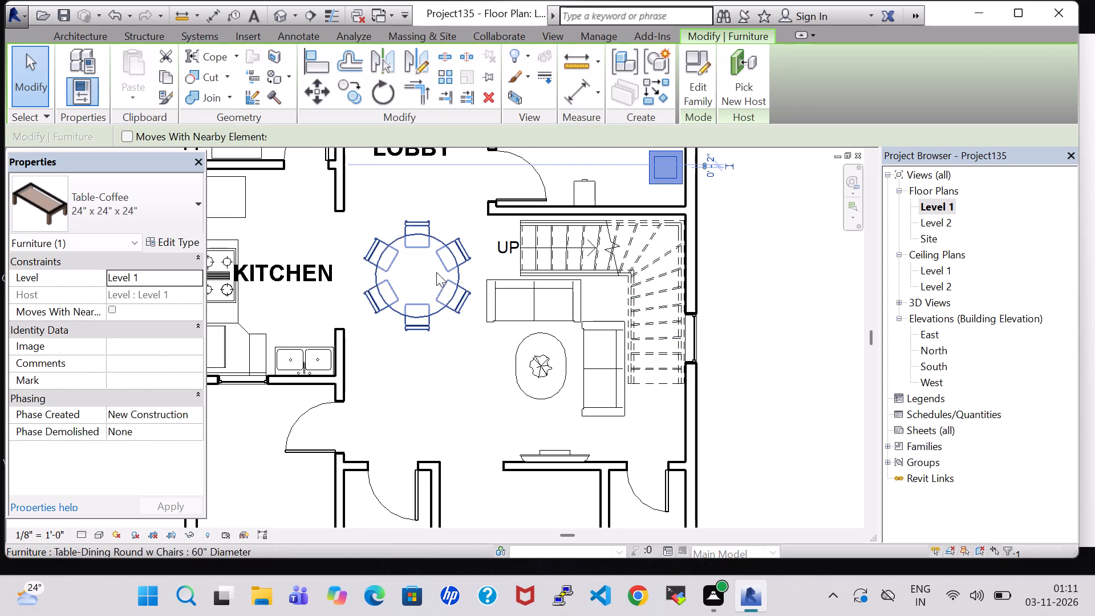
{"action": "left_click", "coordinate": [422, 407]}
{"action": "middle_click_drag", "start_coordinate": [422, 403], "coordinate": [420, 518]}
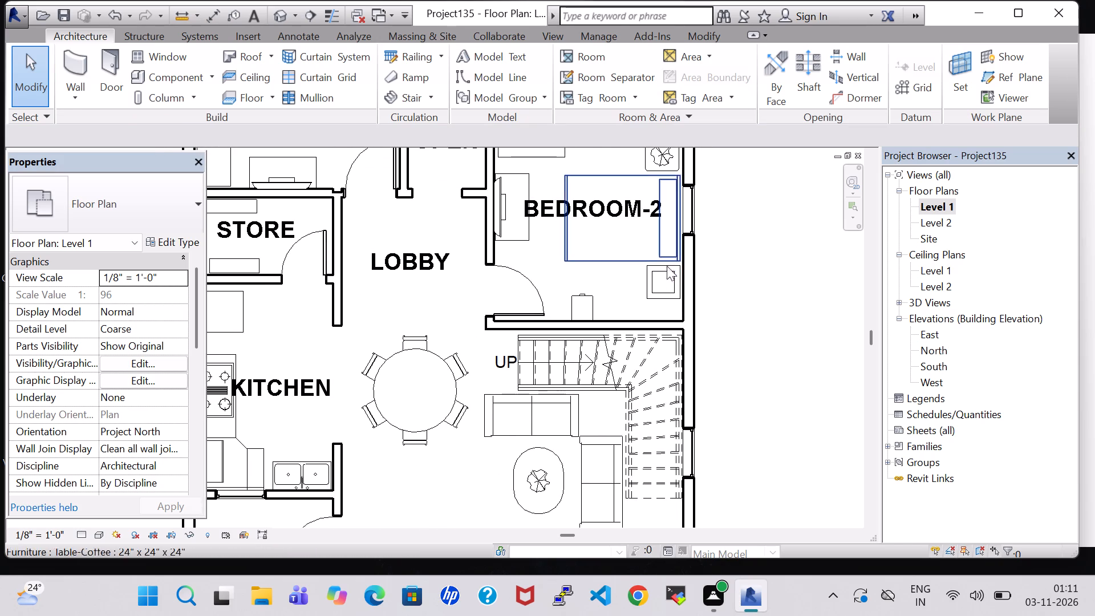
{"action": "left_click", "coordinate": [643, 164]}
{"action": "right_click", "coordinate": [643, 164]}
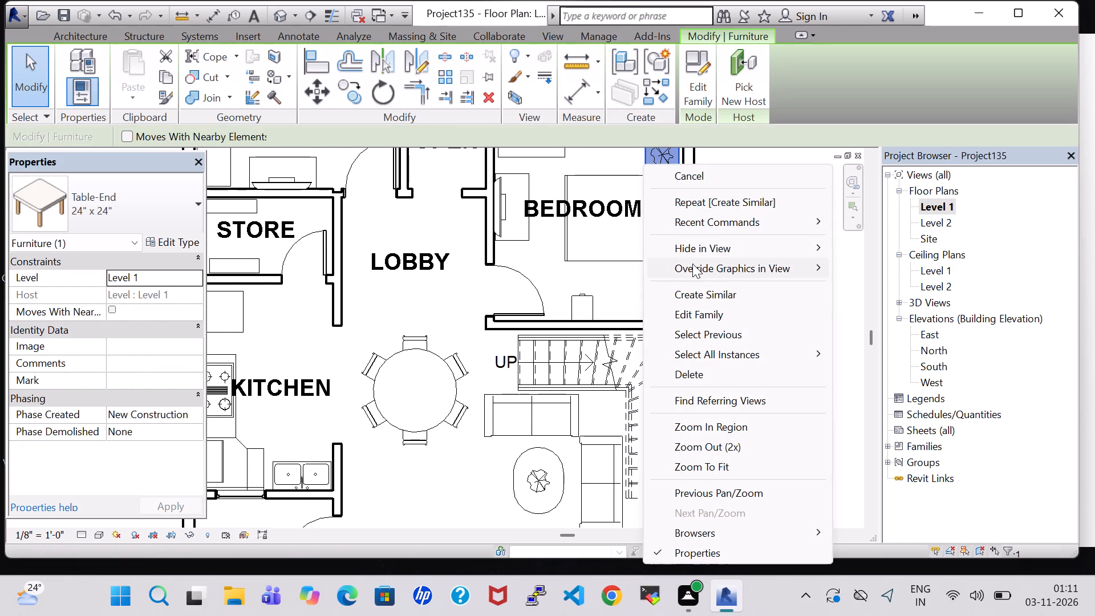
{"action": "left_click", "coordinate": [708, 293]}
{"action": "scroll", "coordinate": [596, 413], "scroll_direction": "up", "scroll_amount": 4}
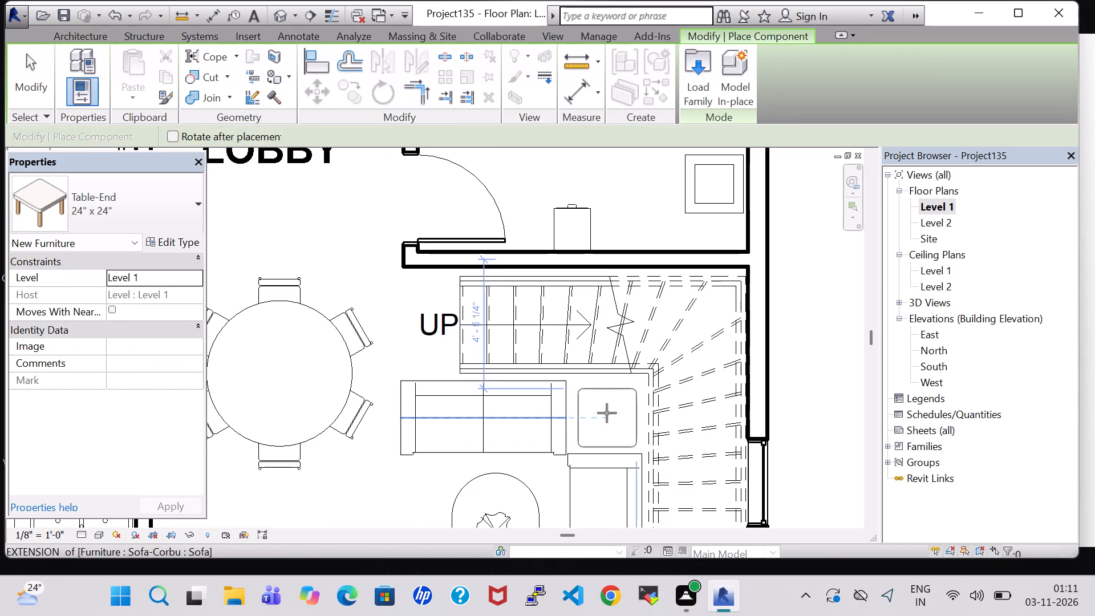
{"action": "left_click", "coordinate": [607, 413]}
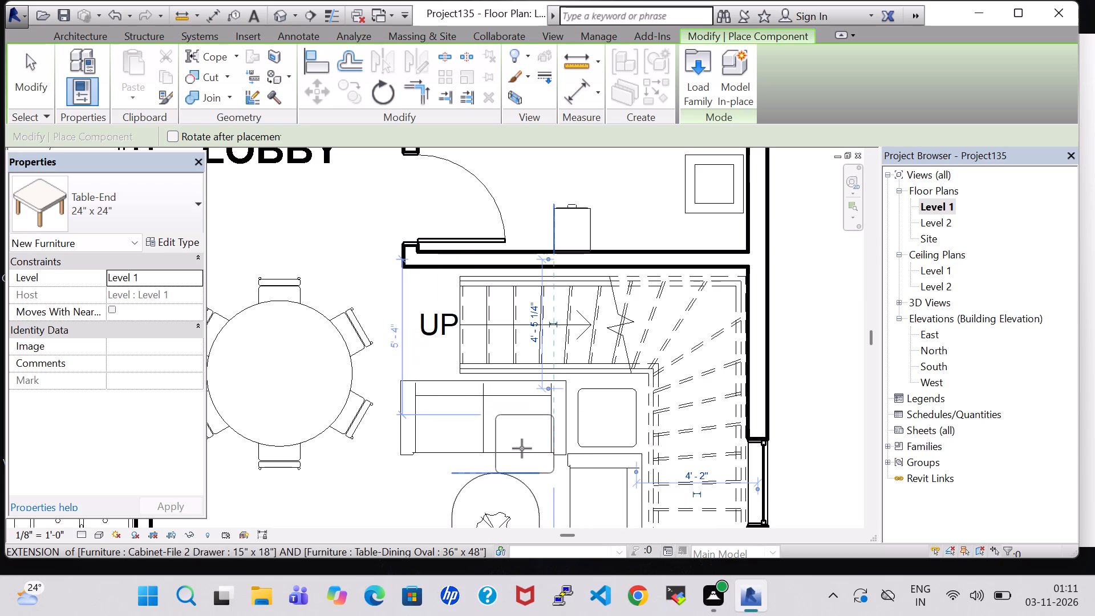
{"action": "key", "text": "Escape"}
{"action": "key", "text": "Escape"}
Create a similar RPC Agave 1.5' plant from the BEDROOM-2 one and place it at the stair-side edge of the hall end table.
{"action": "scroll", "coordinate": [590, 323], "scroll_direction": "down", "scroll_amount": 4}
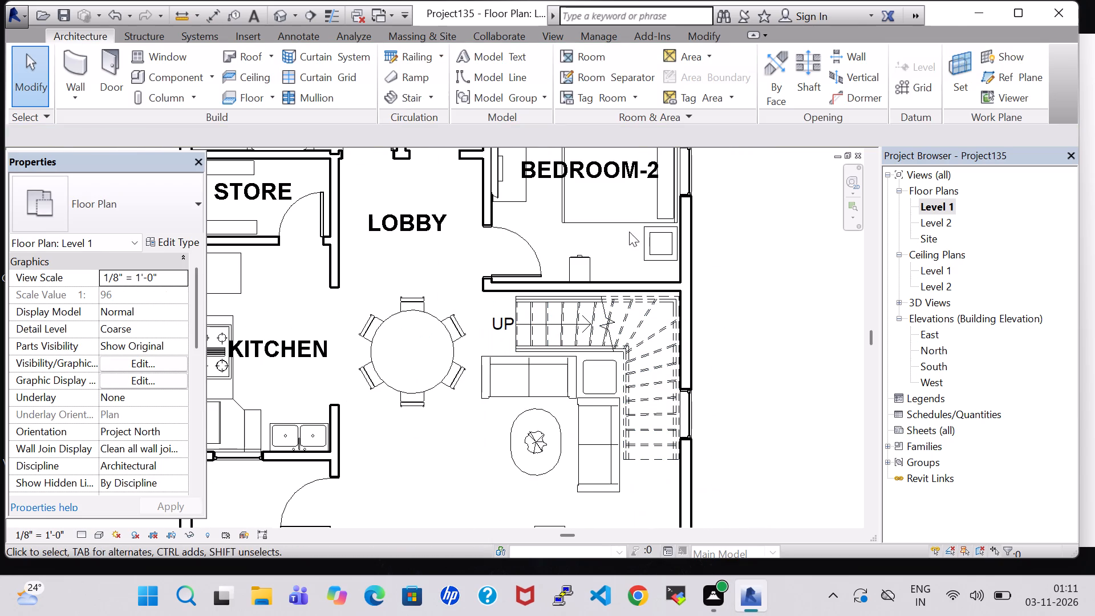
{"action": "middle_click_drag", "start_coordinate": [629, 232], "coordinate": [631, 305]}
{"action": "left_click", "coordinate": [671, 191]}
{"action": "right_click", "coordinate": [671, 191]}
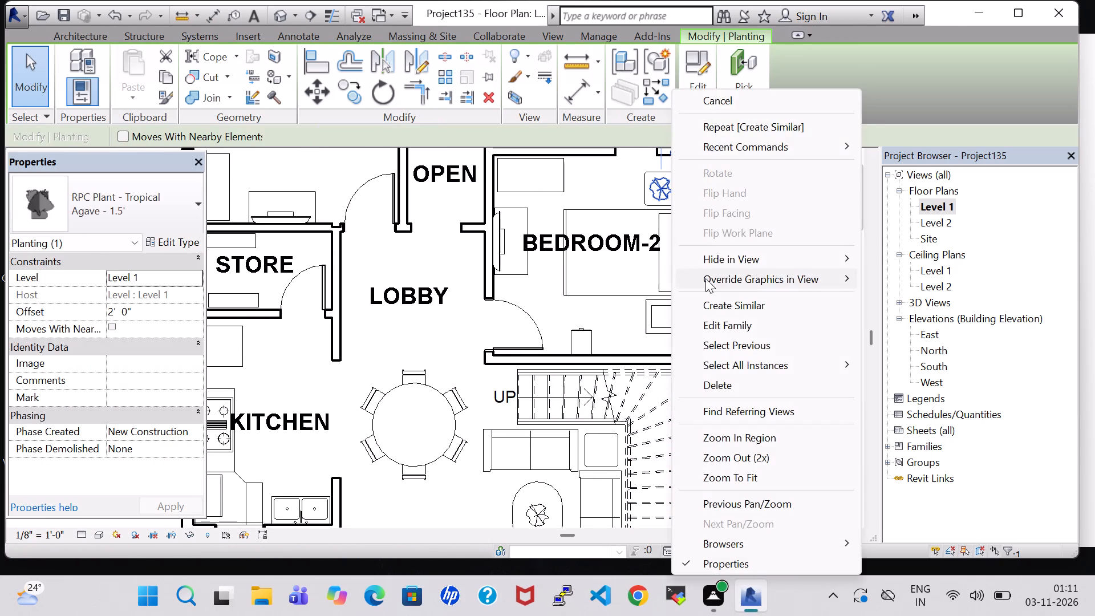
{"action": "left_click", "coordinate": [720, 298]}
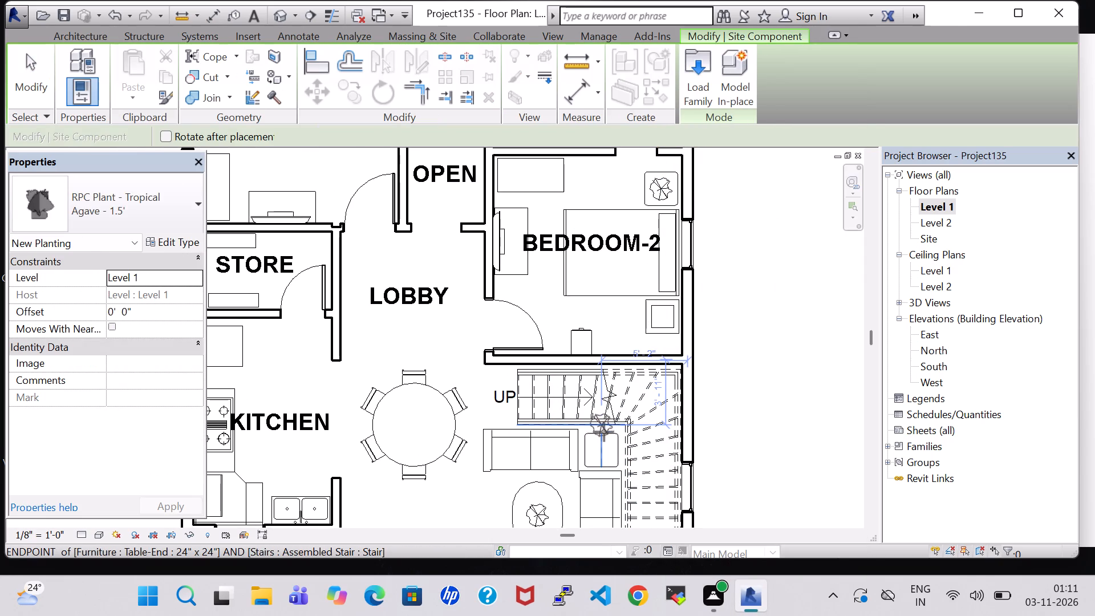
{"action": "left_click", "coordinate": [604, 436]}
{"action": "key", "text": "Escape"}
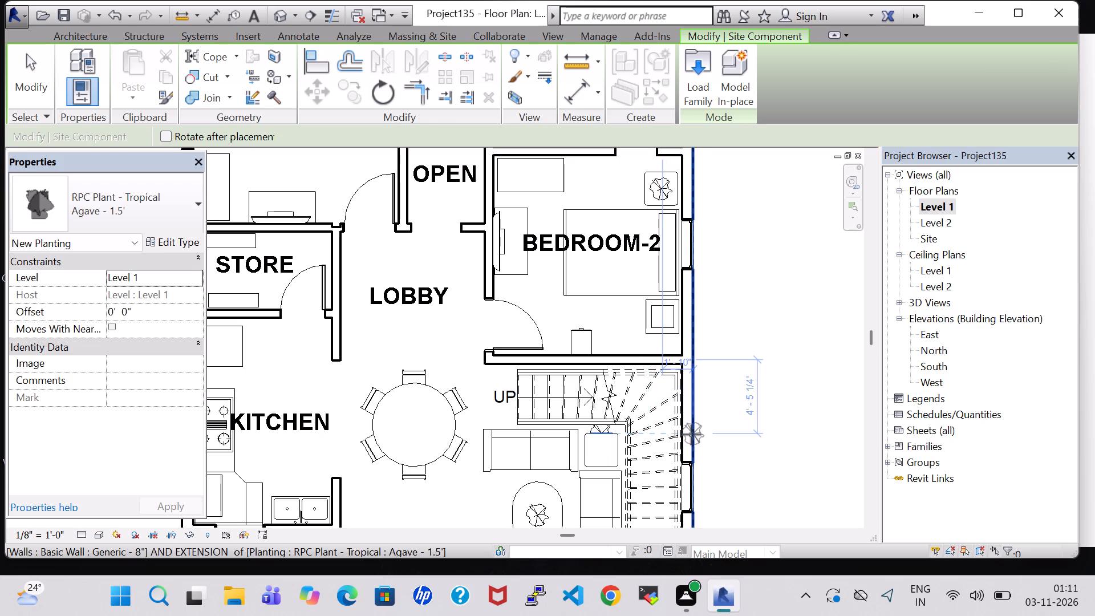
{"action": "key", "text": "Escape"}
Set the new hall plant's offset from Level 1 to 2' 0".
{"action": "scroll", "coordinate": [602, 433], "scroll_direction": "up", "scroll_amount": 4}
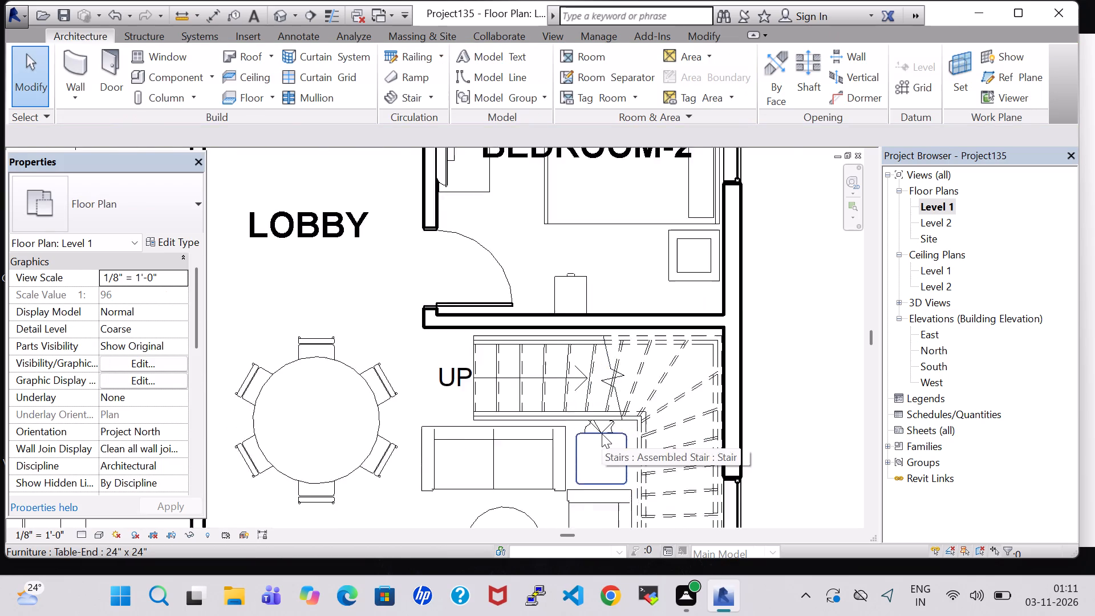
{"action": "scroll", "coordinate": [602, 433], "scroll_direction": "up", "scroll_amount": 3}
{"action": "left_click", "coordinate": [602, 421]}
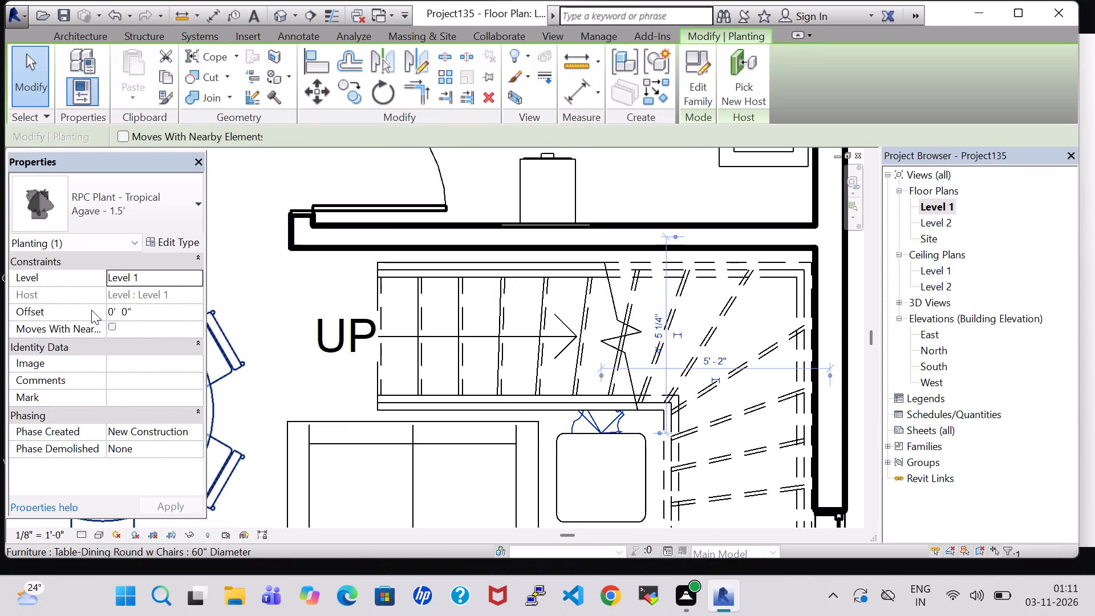
{"action": "left_click", "coordinate": [115, 312]}
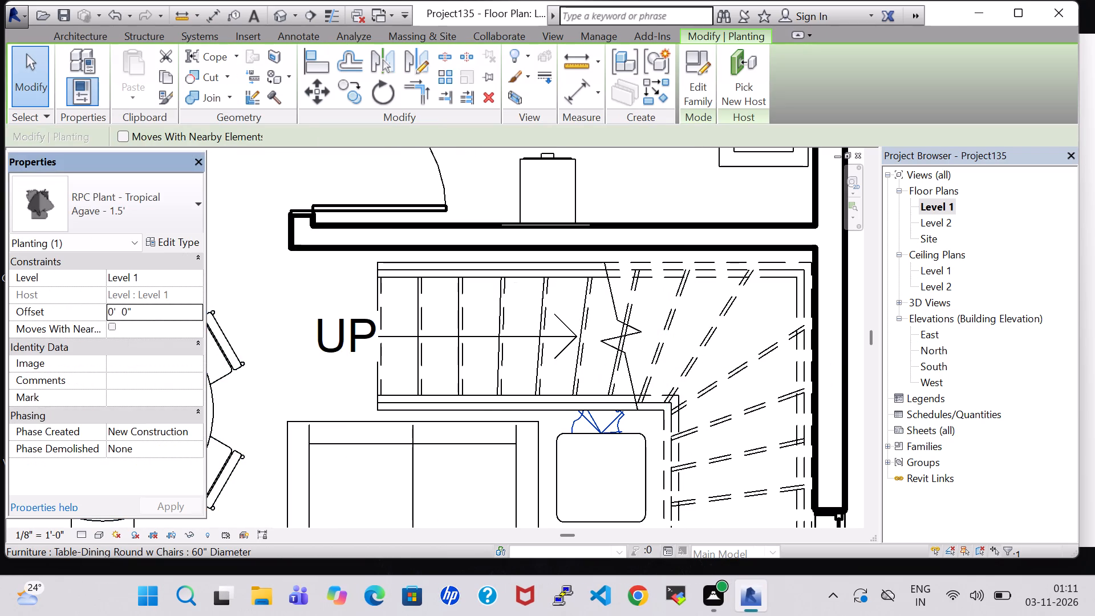
{"action": "key", "text": "BackSpace"}
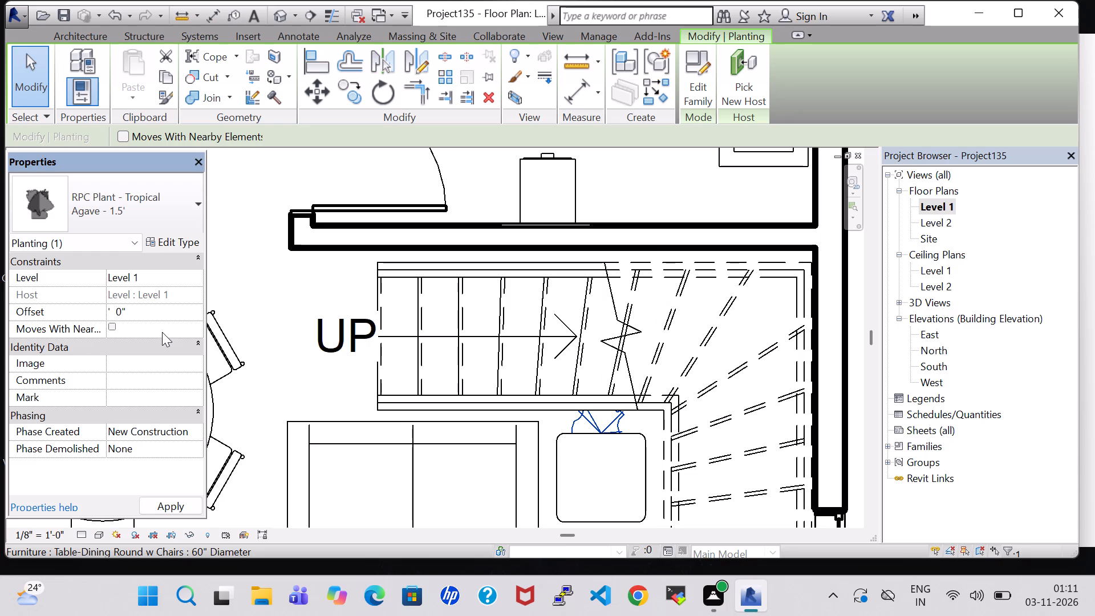
{"action": "key", "text": "2"}
{"action": "left_click", "coordinate": [179, 502]}
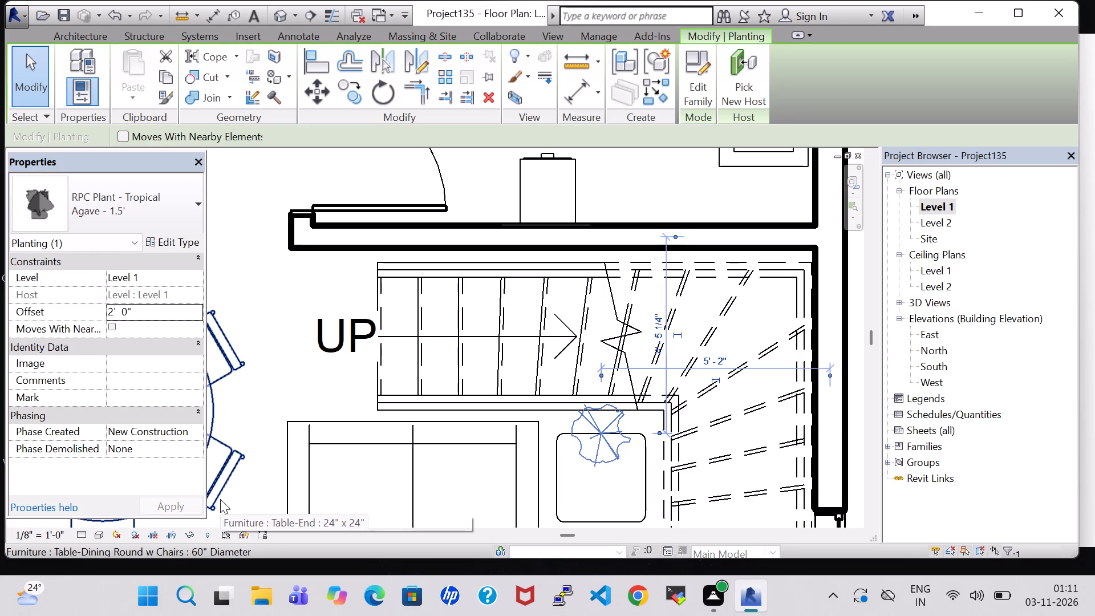
Nudge the plant about 11" away from the stair's first flight and 1" sideways to centre it on the hall end table.
{"action": "key", "text": "Down"}
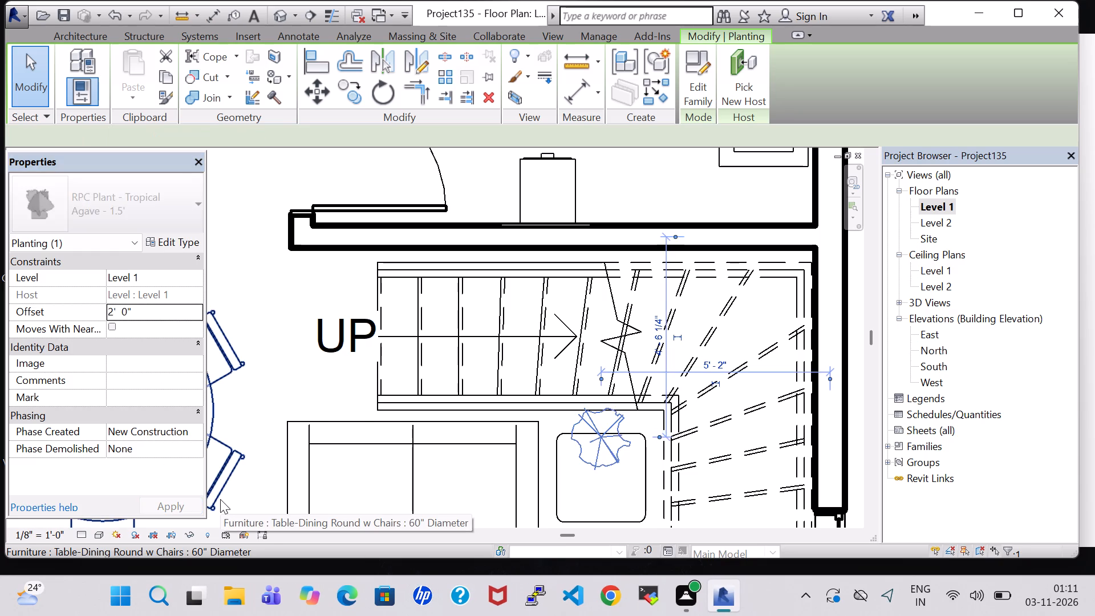
{"action": "key", "text": "Down"}
{"action": "key", "text": "Down"}
{"action": "key", "text": "Down"}
{"action": "key", "text": "Down"}
{"action": "key", "text": "Down"}
{"action": "key", "text": "Down"}
{"action": "key", "text": "Down"}
{"action": "key", "text": "Down"}
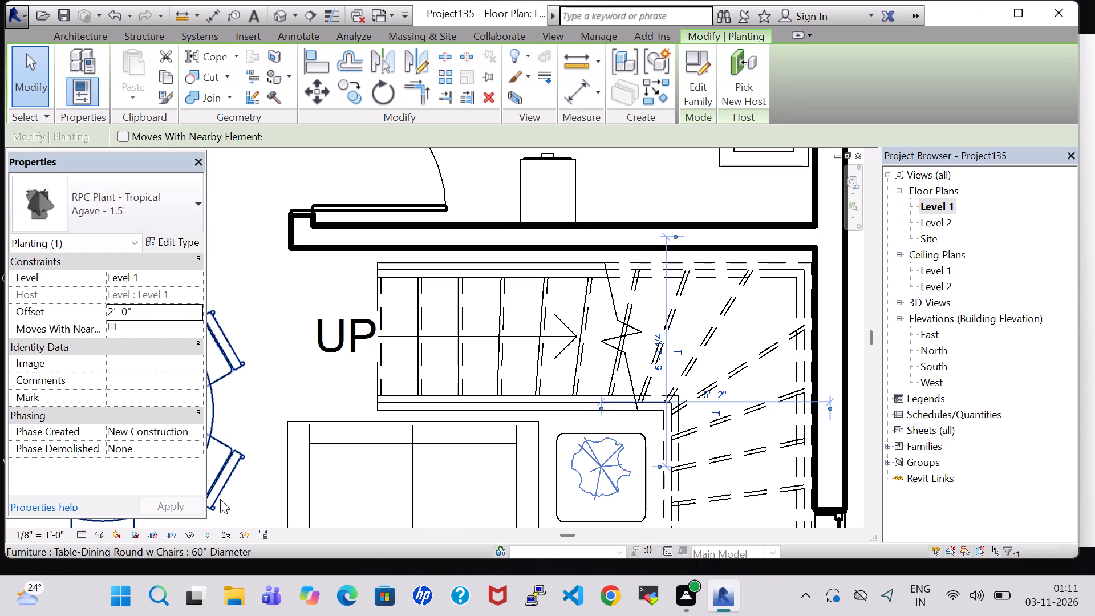
{"action": "key", "text": "Down"}
{"action": "key", "text": "Down"}
{"action": "key", "text": "Right"}
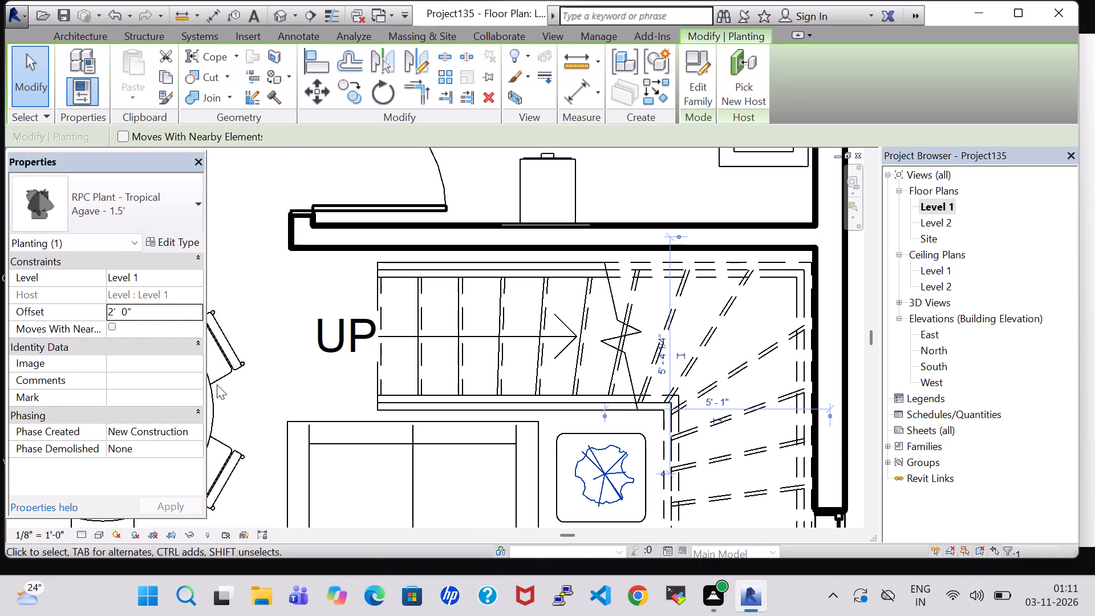
{"action": "left_click", "coordinate": [263, 192]}
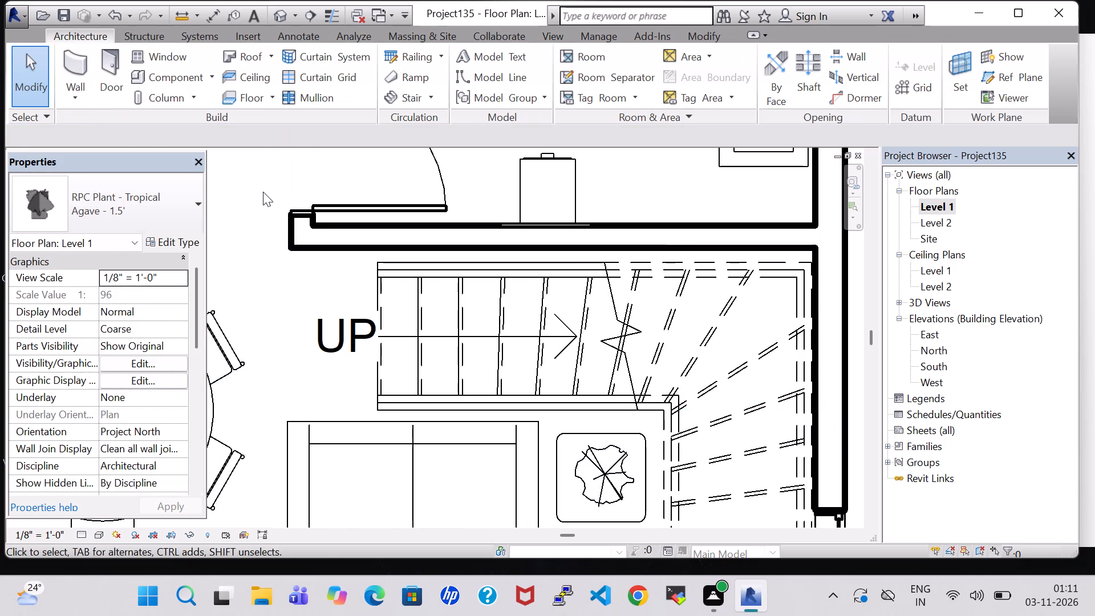
Open the 3D view and examine the furnished hall around the dining table, sofas and stair.
{"action": "scroll", "coordinate": [388, 354], "scroll_direction": "down", "scroll_amount": 7}
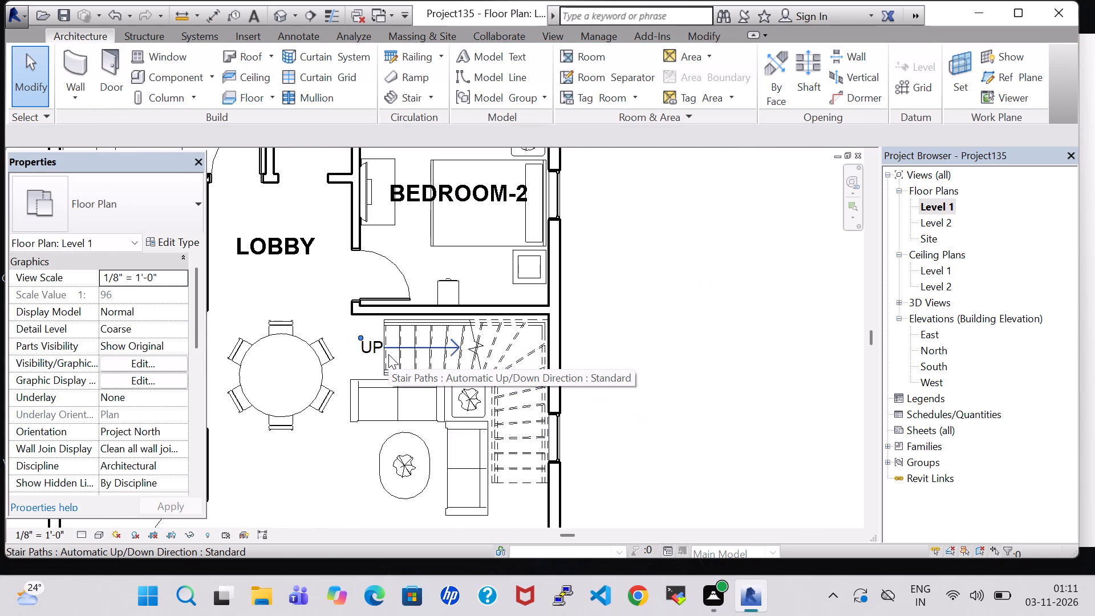
{"action": "scroll", "coordinate": [388, 354], "scroll_direction": "down", "scroll_amount": 2}
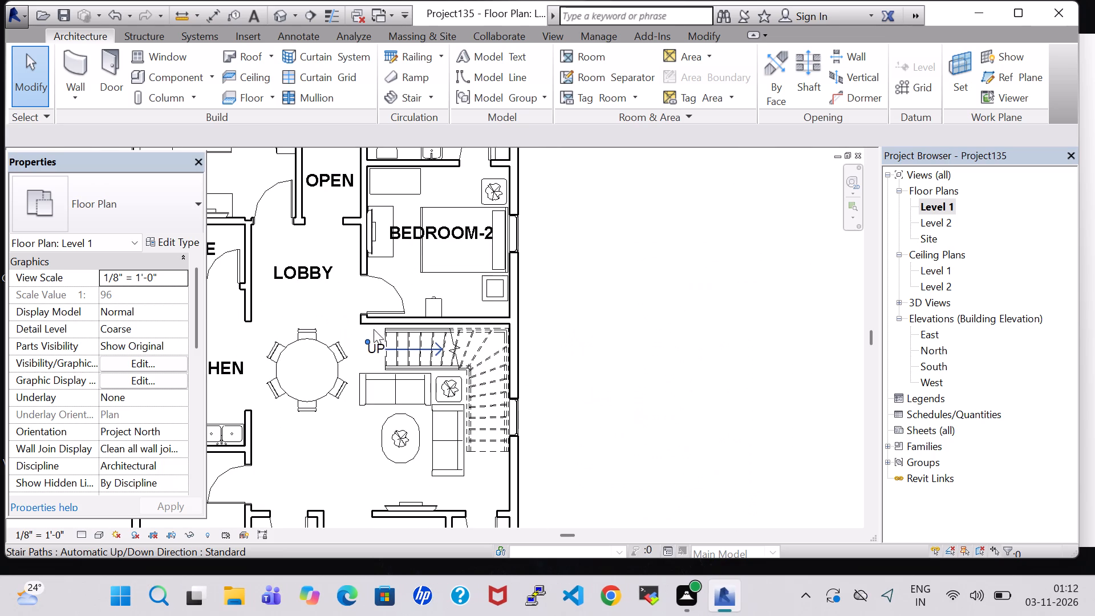
{"action": "left_click", "coordinate": [275, 15]}
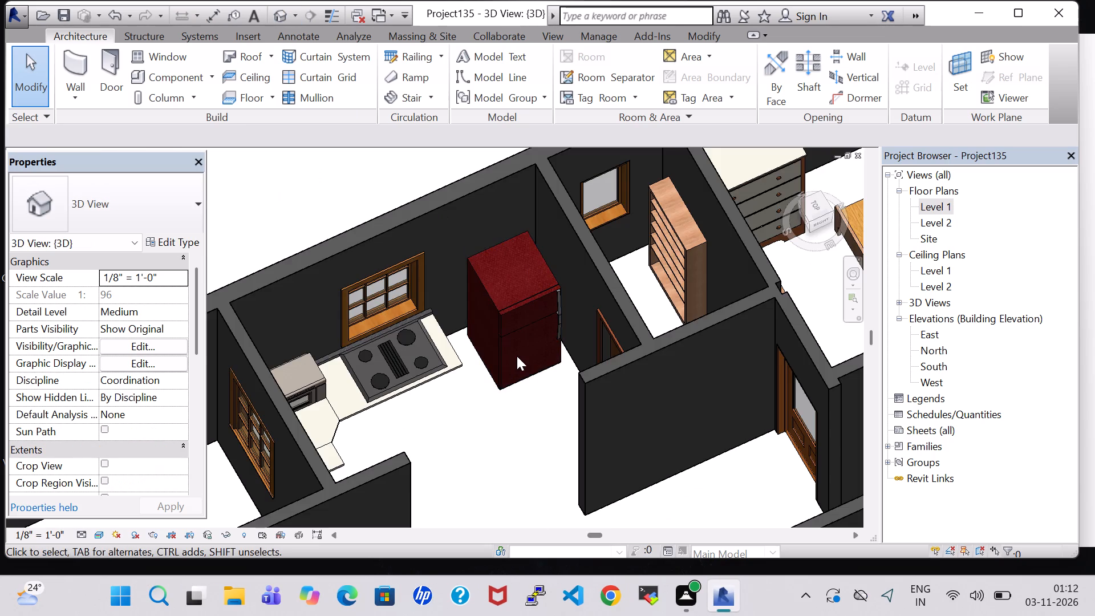
{"action": "scroll", "coordinate": [517, 358], "scroll_direction": "down", "scroll_amount": 7}
{"action": "middle_click_drag", "start_coordinate": [629, 449], "coordinate": [617, 445]}
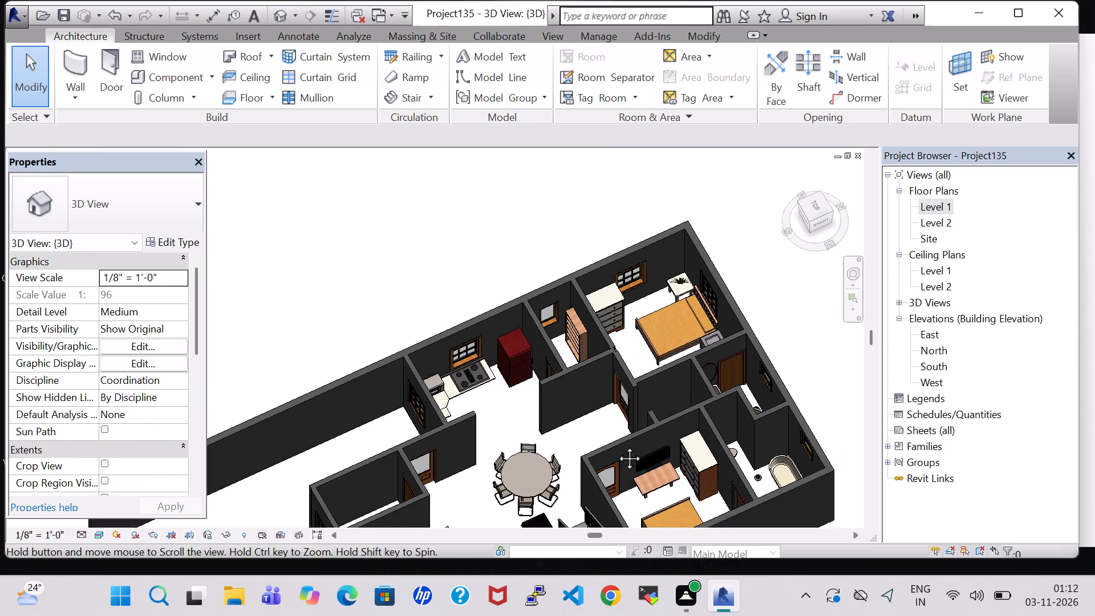
{"action": "middle_click_drag", "start_coordinate": [617, 445], "coordinate": [510, 347]}
{"action": "scroll", "coordinate": [445, 420], "scroll_direction": "up", "scroll_amount": 2}
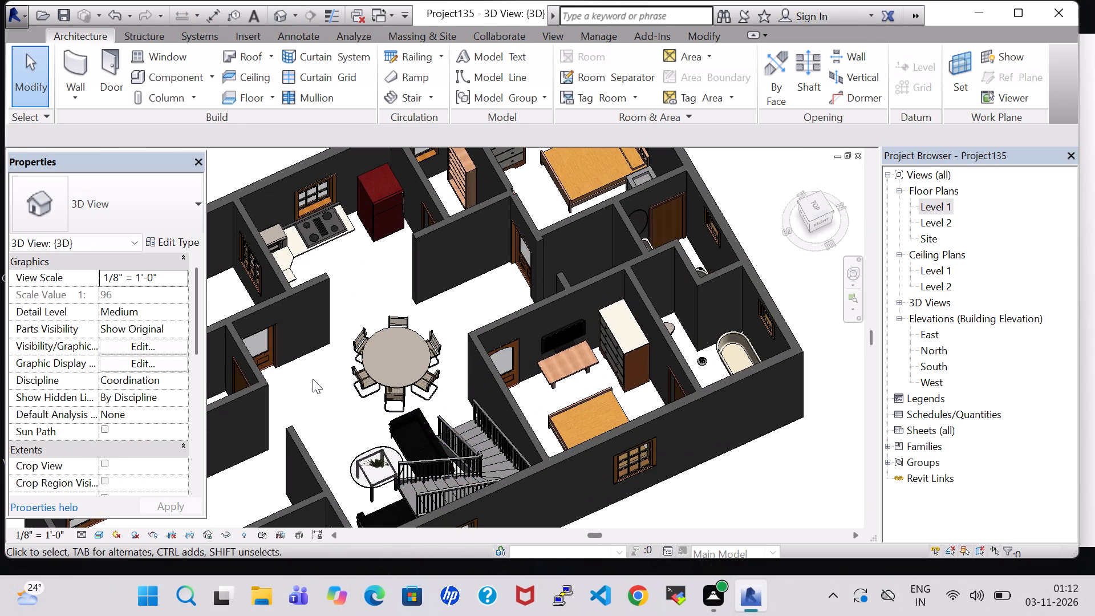
{"action": "middle_click_drag", "start_coordinate": [313, 379], "coordinate": [430, 399], "text": "shift"}
{"action": "middle_click", "coordinate": [430, 399], "text": "shift"}
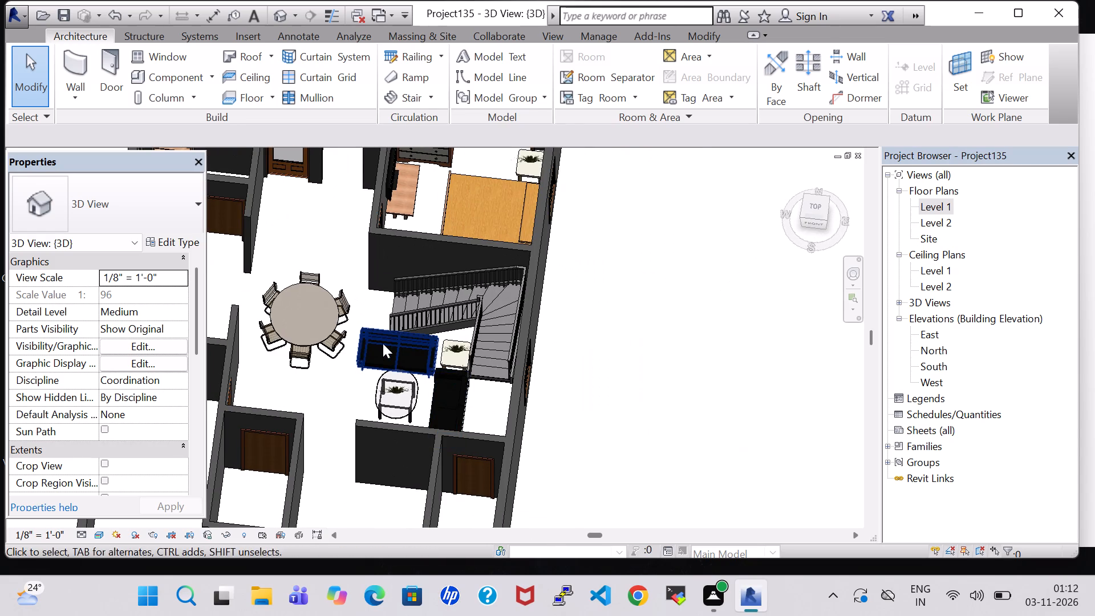
Change the cushion material of the hall's Sofa-Corbu type from the project materials to Oak Flooring.
{"action": "left_click", "coordinate": [377, 334]}
{"action": "left_click", "coordinate": [160, 245]}
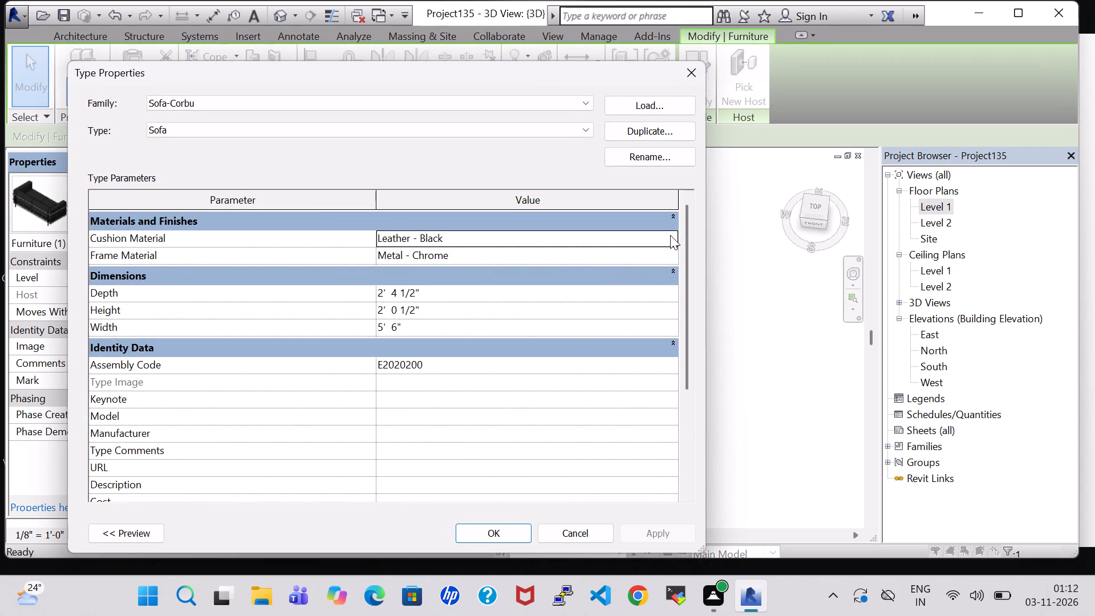
{"action": "left_click", "coordinate": [670, 235]}
{"action": "scroll", "coordinate": [400, 370], "scroll_direction": "down", "scroll_amount": 1}
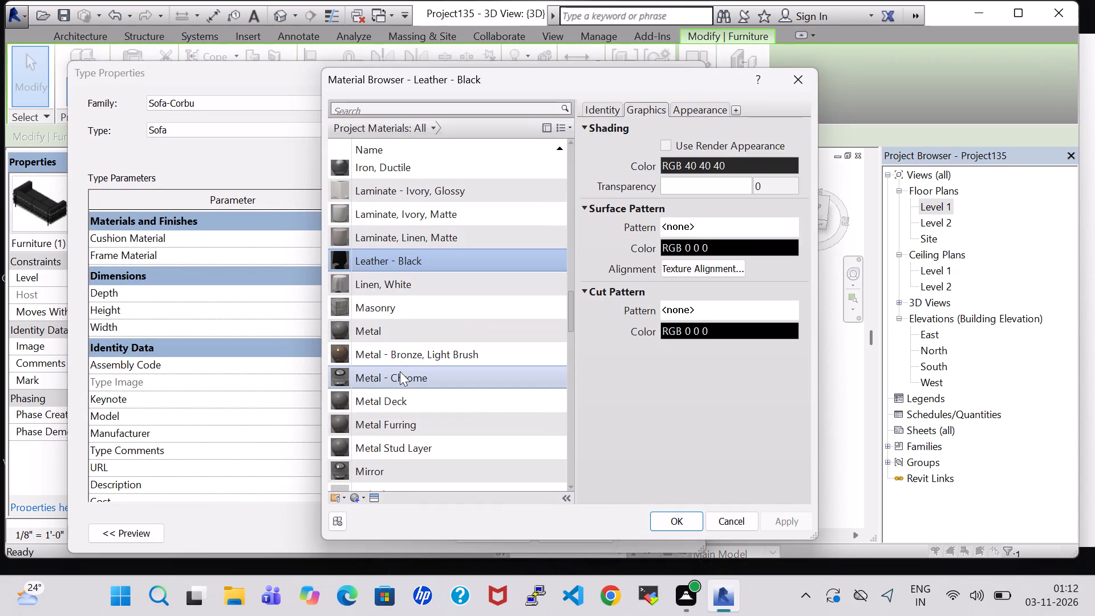
{"action": "scroll", "coordinate": [400, 371], "scroll_direction": "down", "scroll_amount": 5}
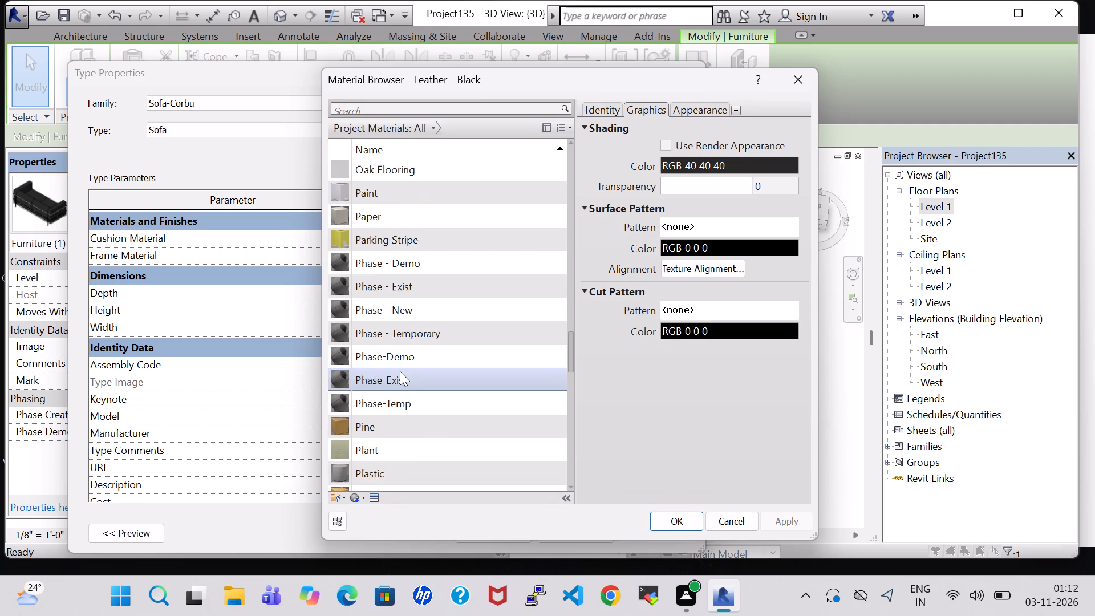
{"action": "scroll", "coordinate": [400, 371], "scroll_direction": "down", "scroll_amount": 6}
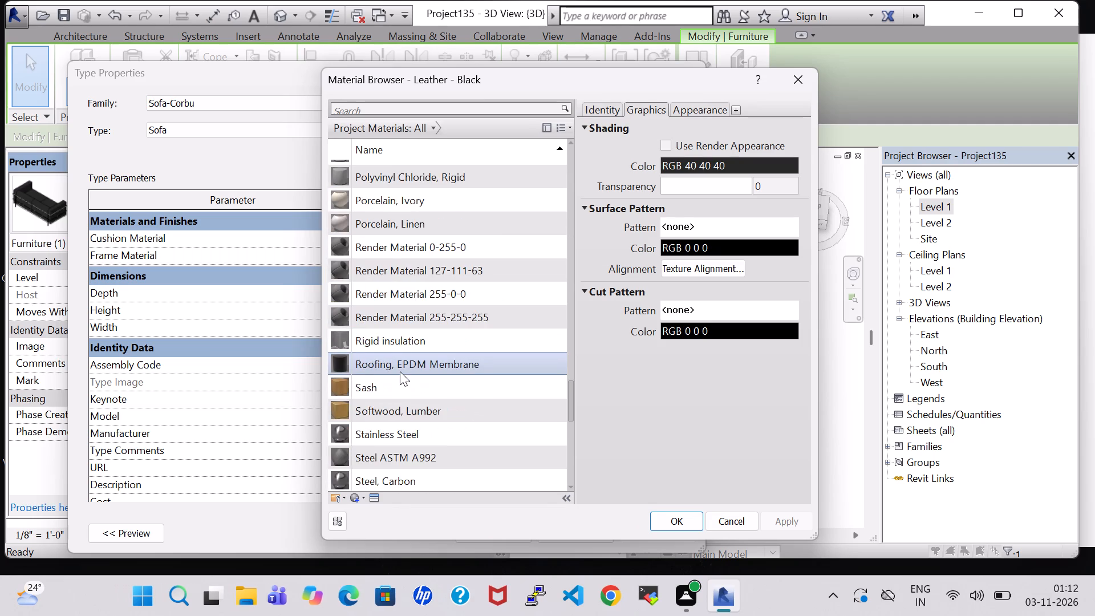
{"action": "scroll", "coordinate": [400, 371], "scroll_direction": "down", "scroll_amount": 2}
{"action": "scroll", "coordinate": [400, 371], "scroll_direction": "up", "scroll_amount": 3}
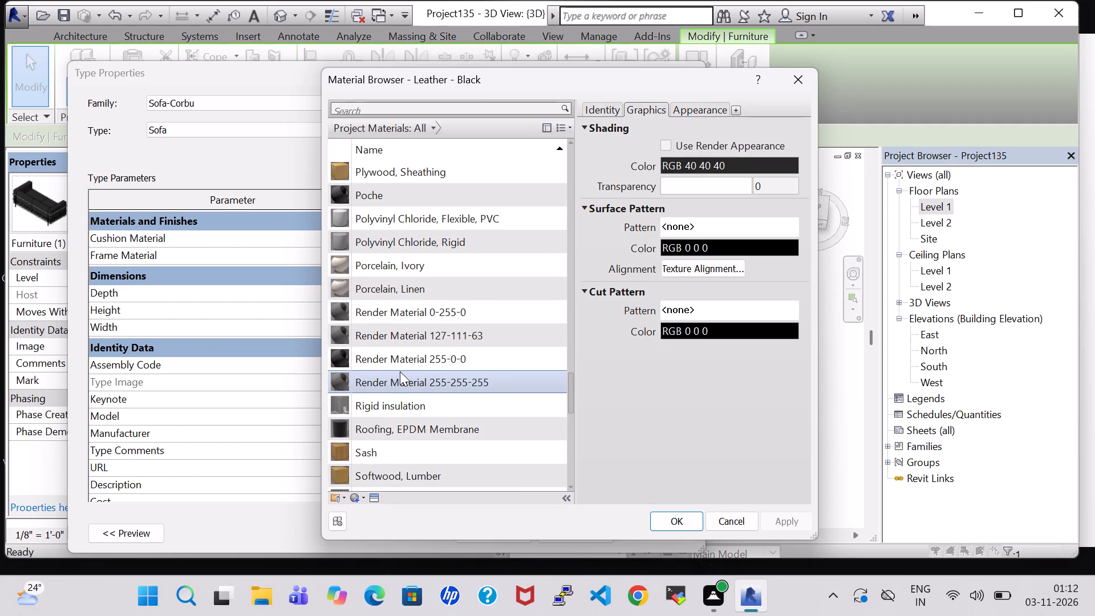
{"action": "scroll", "coordinate": [400, 371], "scroll_direction": "up", "scroll_amount": 2}
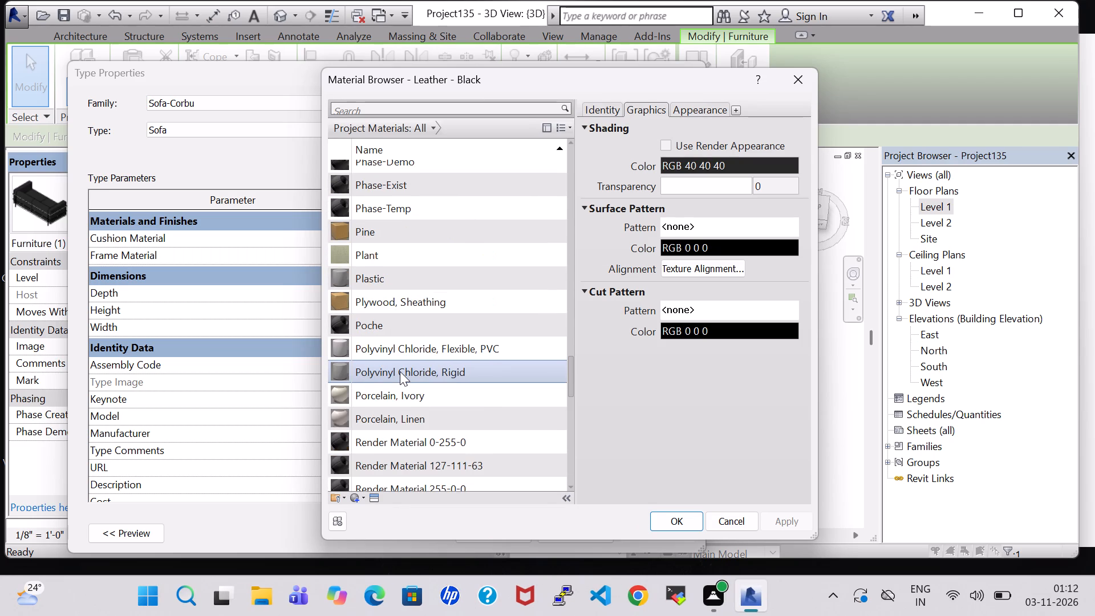
{"action": "scroll", "coordinate": [400, 371], "scroll_direction": "down", "scroll_amount": 2}
{"action": "scroll", "coordinate": [400, 371], "scroll_direction": "up", "scroll_amount": 10}
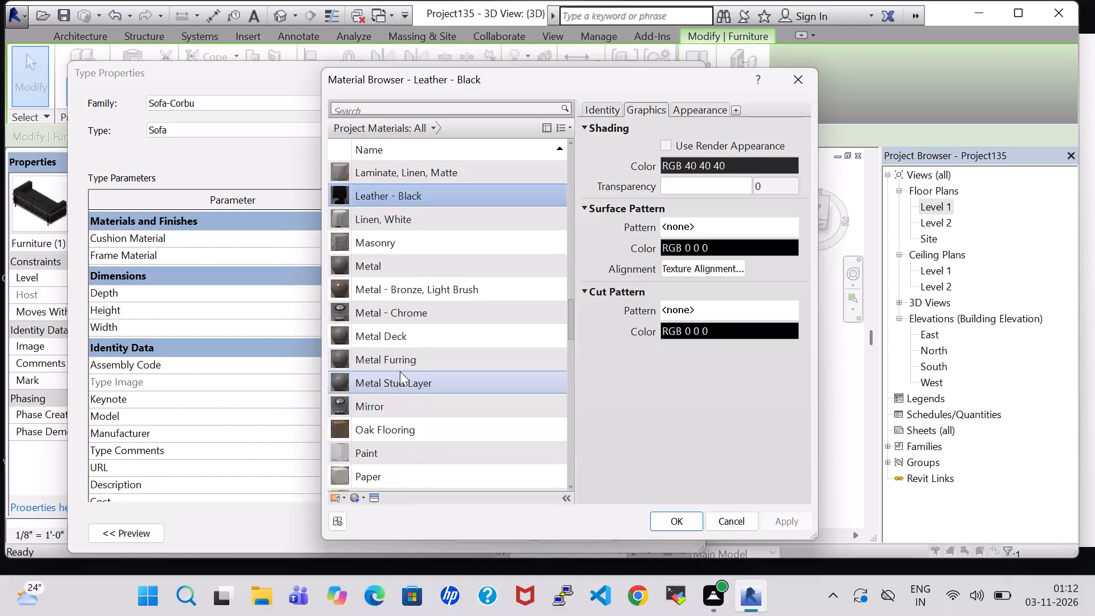
{"action": "scroll", "coordinate": [400, 371], "scroll_direction": "up", "scroll_amount": 4}
{"action": "scroll", "coordinate": [400, 371], "scroll_direction": "down", "scroll_amount": 4}
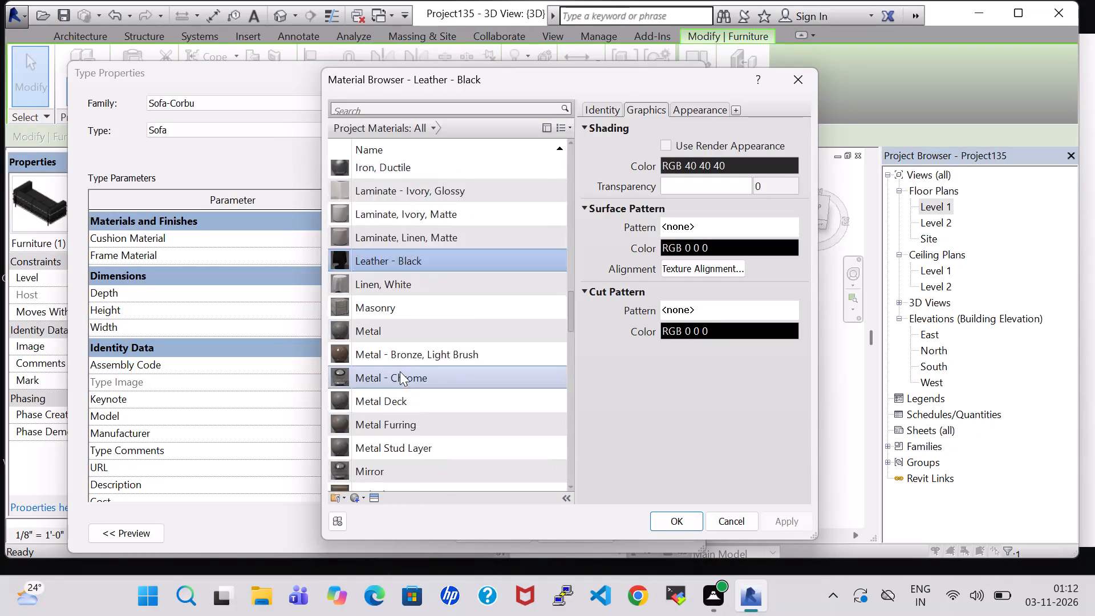
{"action": "scroll", "coordinate": [400, 371], "scroll_direction": "down", "scroll_amount": 1}
{"action": "left_click", "coordinate": [413, 427]}
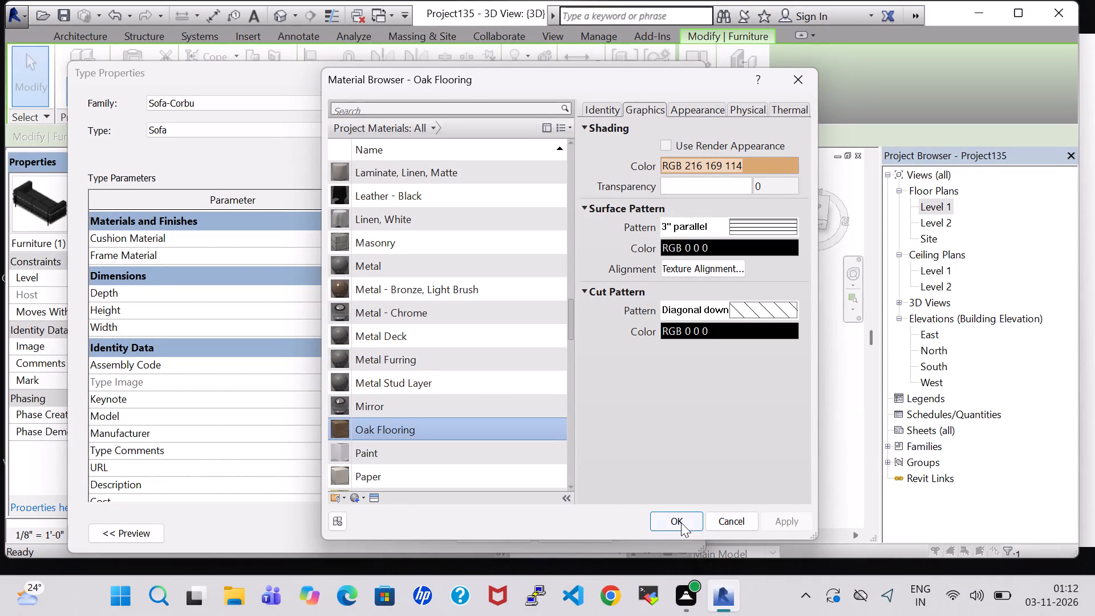
{"action": "left_click", "coordinate": [681, 522]}
{"action": "left_click", "coordinate": [510, 533]}
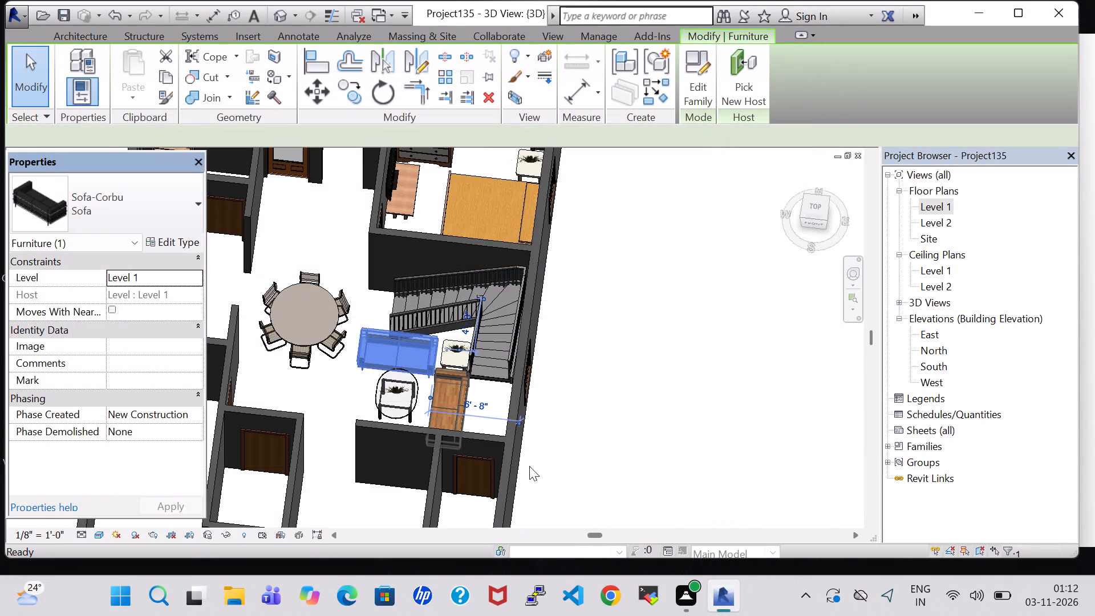
{"action": "left_click", "coordinate": [607, 411]}
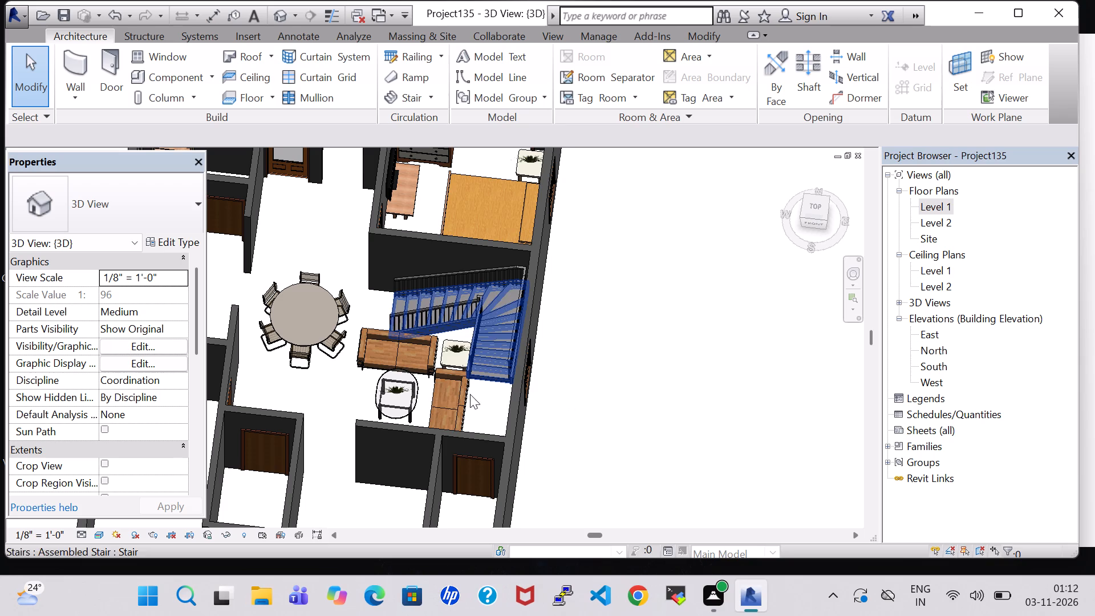
In 3D, nudge the sofa nearest the TV wall about 9" toward the outer stair-side wall and 2" toward the TV wall.
{"action": "scroll", "coordinate": [446, 333], "scroll_direction": "up", "scroll_amount": 7}
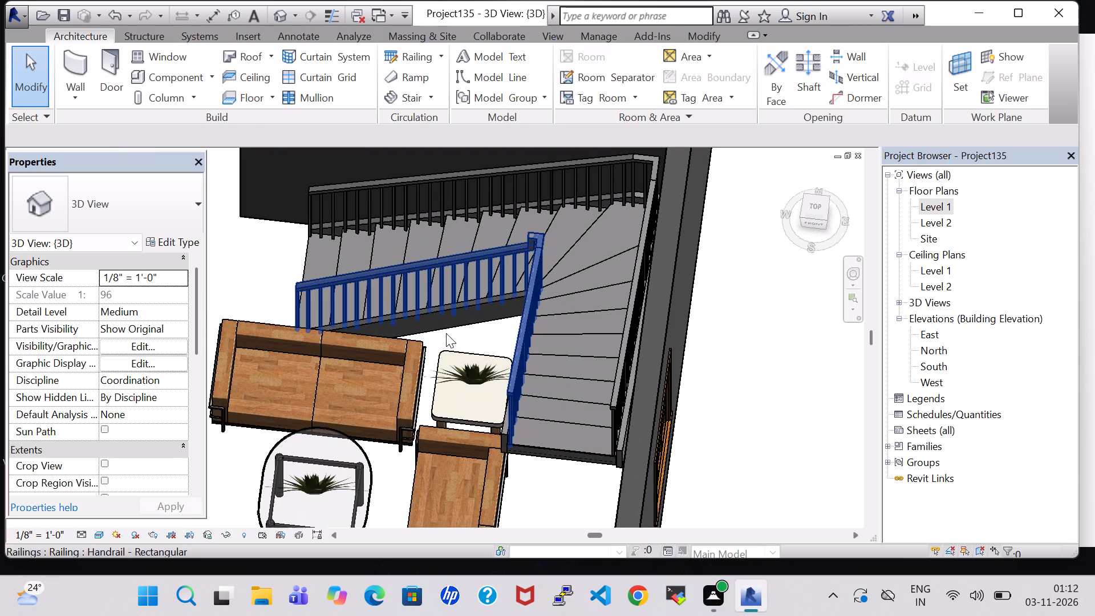
{"action": "middle_click_drag", "start_coordinate": [446, 333], "coordinate": [521, 290], "text": "shift"}
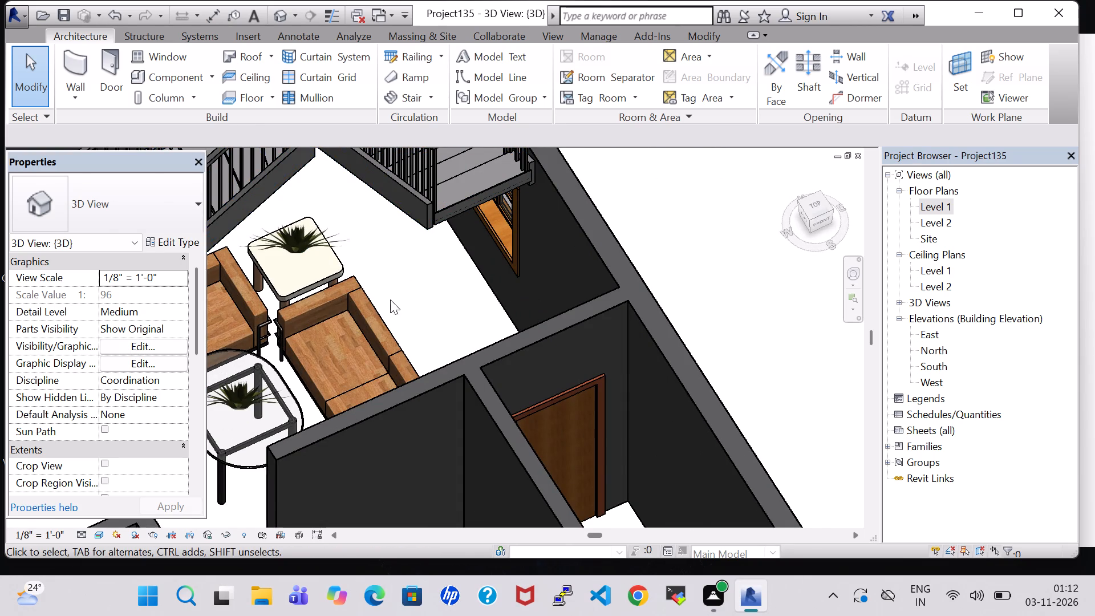
{"action": "middle_click_drag", "start_coordinate": [386, 286], "coordinate": [385, 329], "text": "shift"}
{"action": "middle_click_drag", "start_coordinate": [383, 326], "coordinate": [378, 367], "text": "shift"}
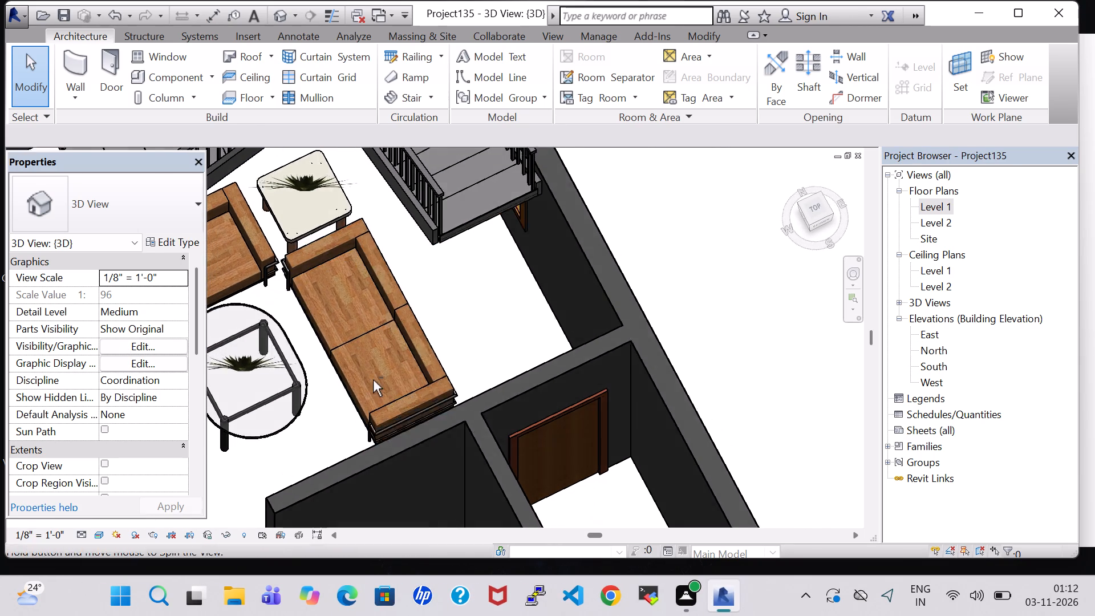
{"action": "left_click", "coordinate": [356, 315]}
{"action": "key", "text": "Right"}
{"action": "key", "text": "Right"}
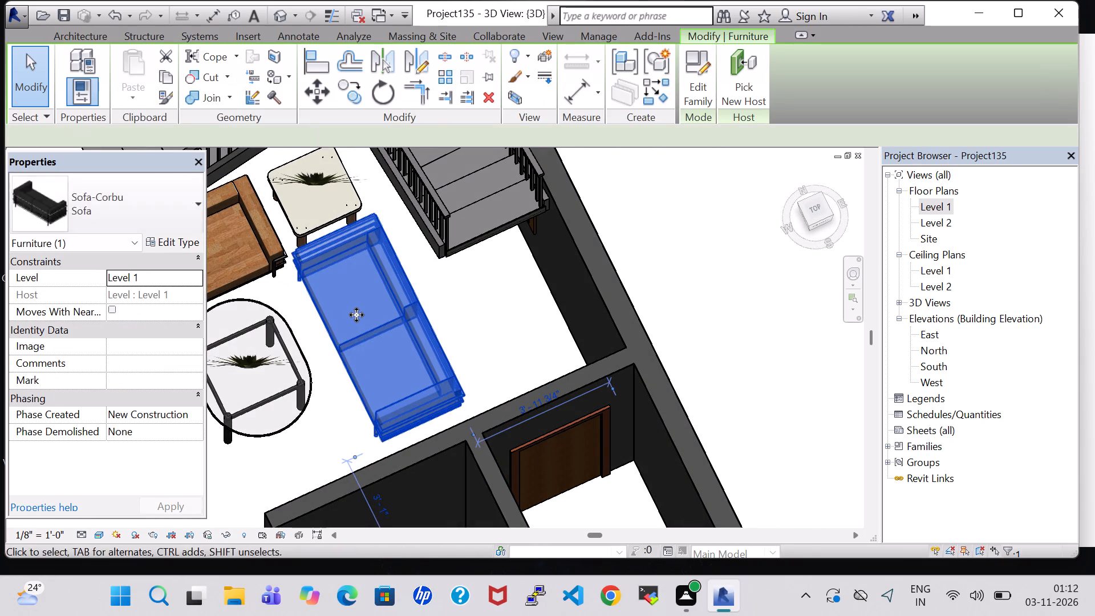
{"action": "key", "text": "Down"}
{"action": "key", "text": "Down"}
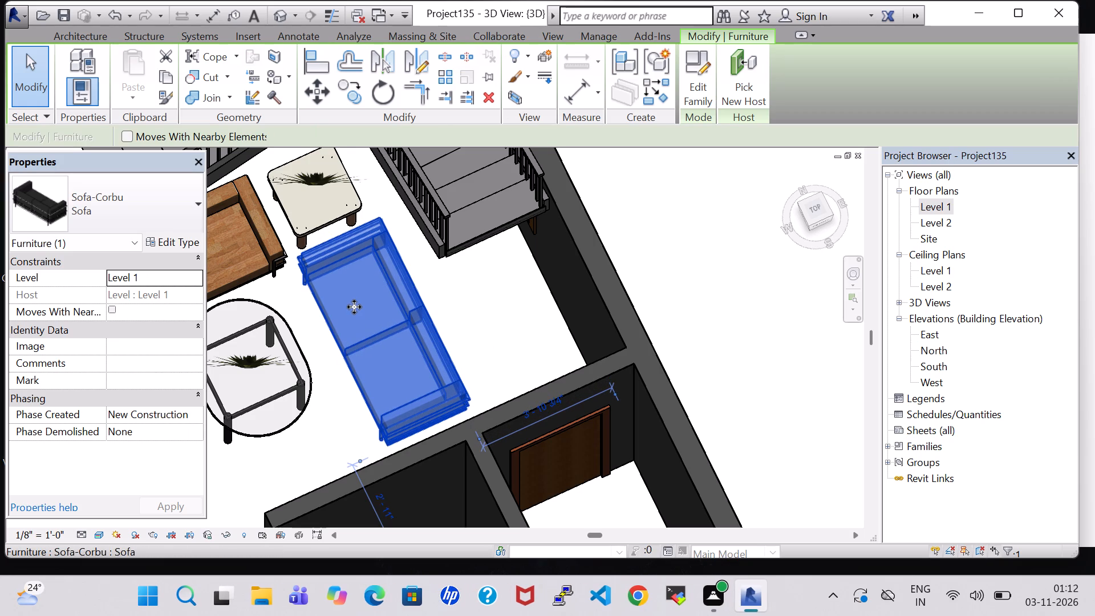
{"action": "key", "text": "Right"}
{"action": "key", "text": "Right"}
{"action": "key", "text": "Right"}
{"action": "key", "text": "Right"}
{"action": "key", "text": "Right"}
{"action": "key", "text": "Right"}
{"action": "key", "text": "Right"}
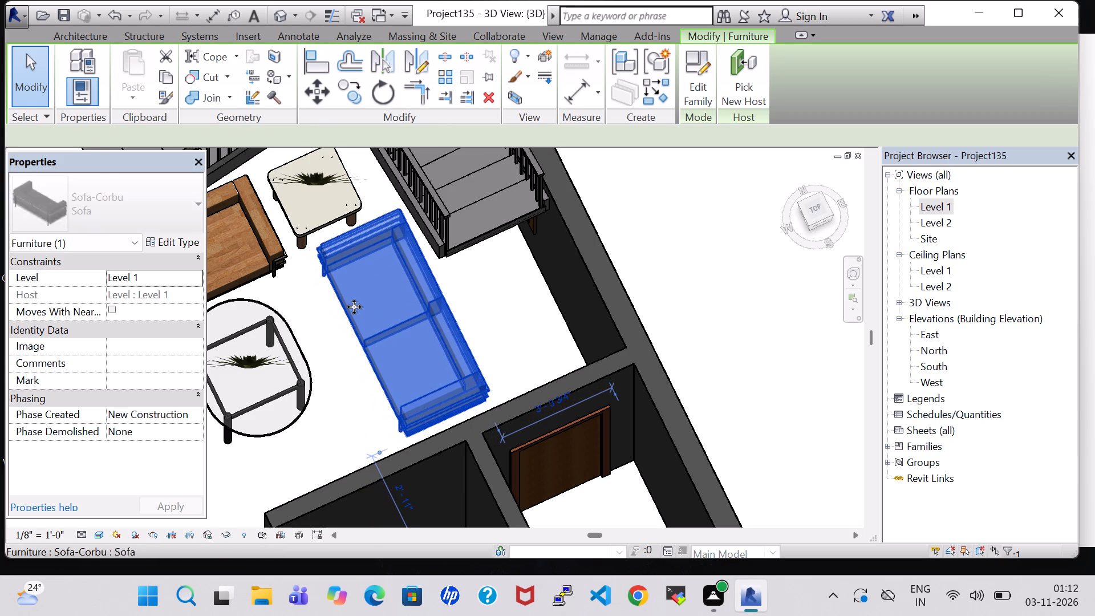
In the Level 1 floor plan, nudge the same sofa about 9" away from the stair, toward the oval coffee table.
{"action": "scroll", "coordinate": [354, 307], "scroll_direction": "down", "scroll_amount": 6}
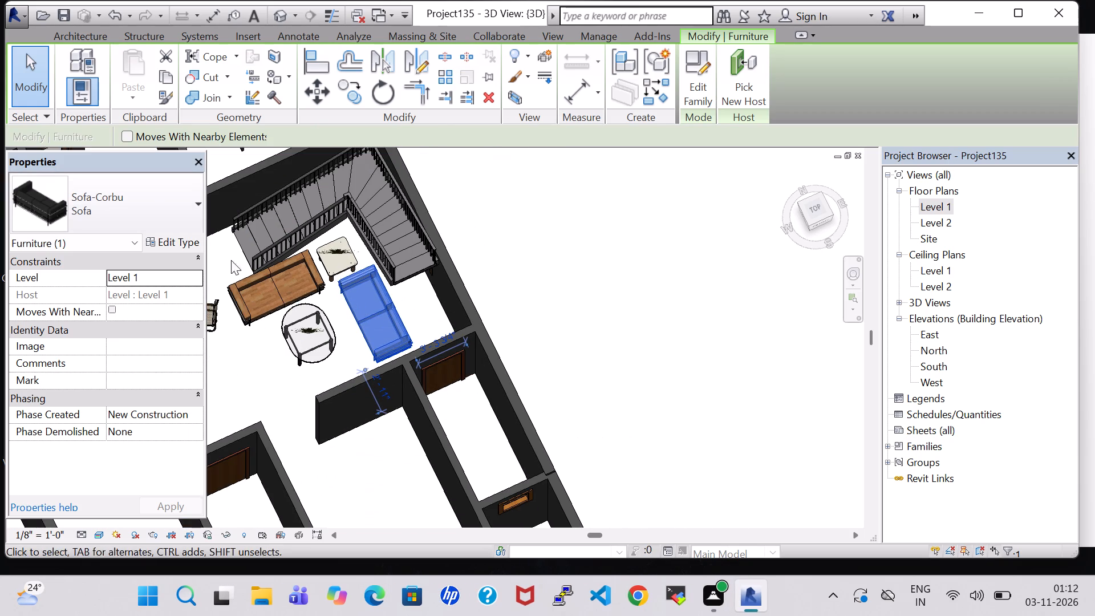
{"action": "middle_click_drag", "start_coordinate": [256, 260], "coordinate": [275, 325], "text": "shift"}
{"action": "middle_click_drag", "start_coordinate": [275, 325], "coordinate": [233, 249]}
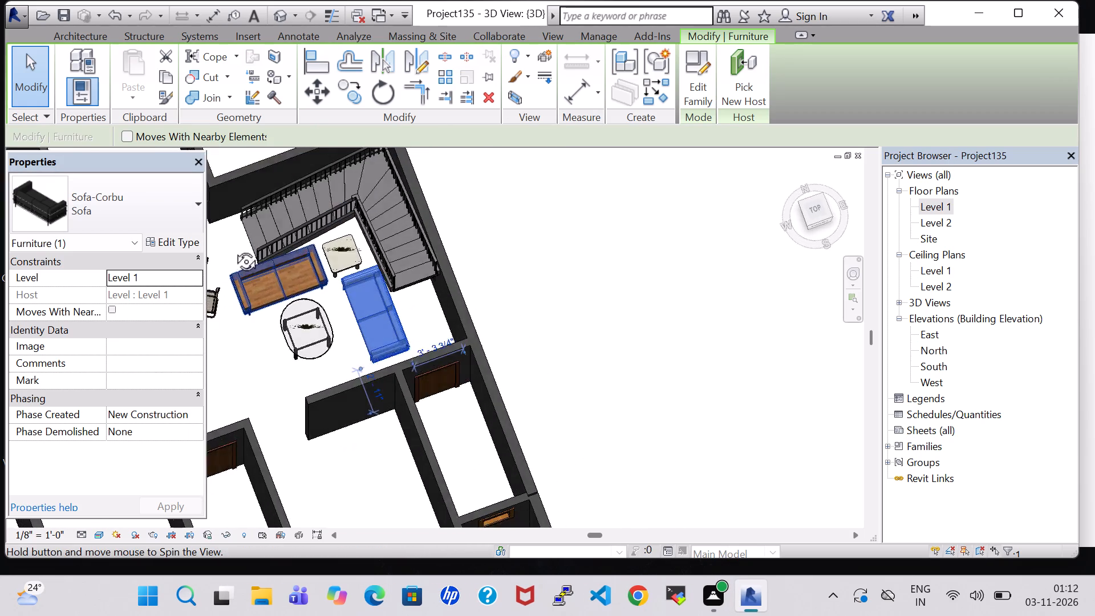
{"action": "middle_click_drag", "start_coordinate": [233, 249], "coordinate": [230, 233]}
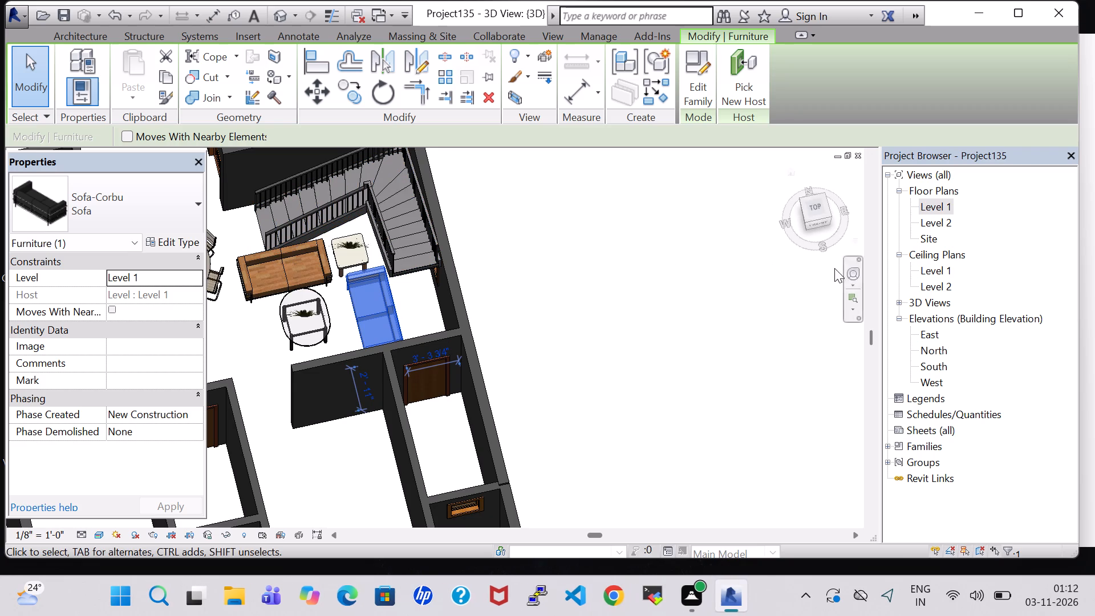
{"action": "double_click", "coordinate": [935, 207]}
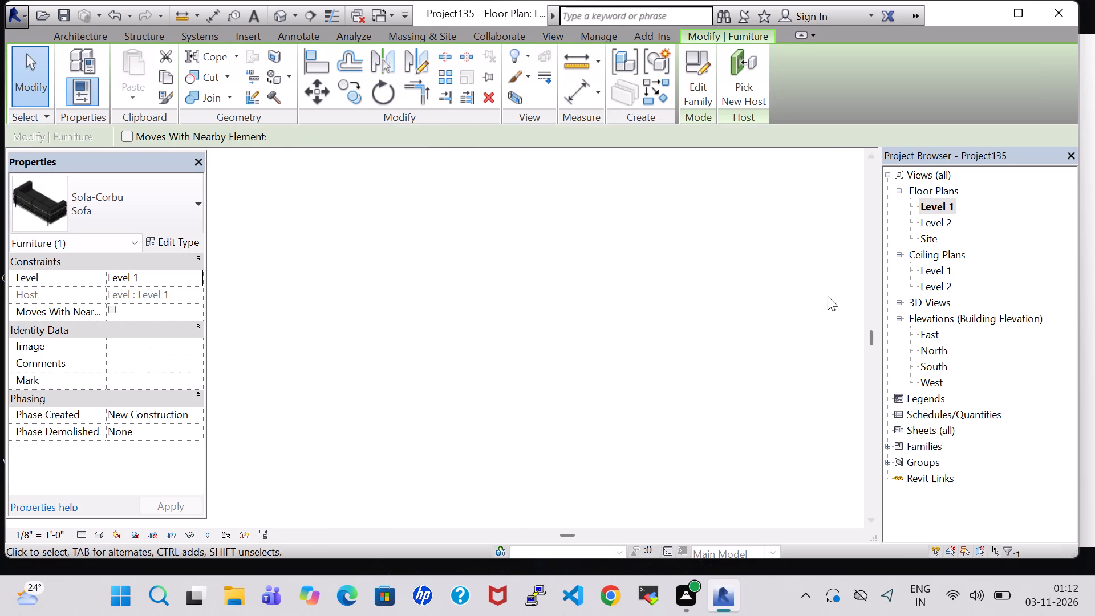
{"action": "left_click", "coordinate": [609, 449]}
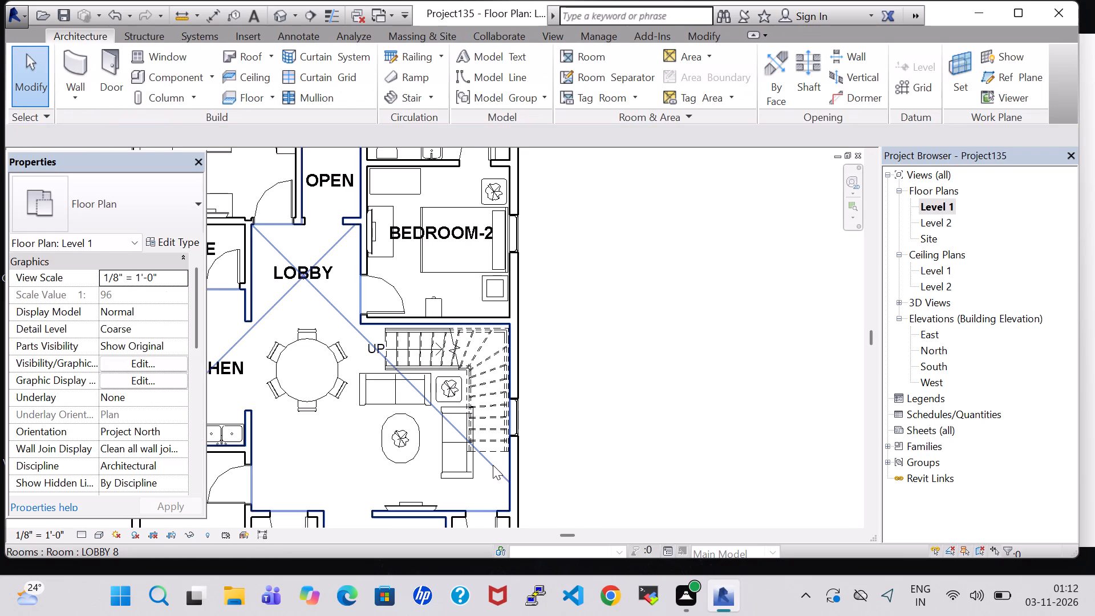
{"action": "left_click", "coordinate": [451, 476]}
{"action": "key", "text": "Left"}
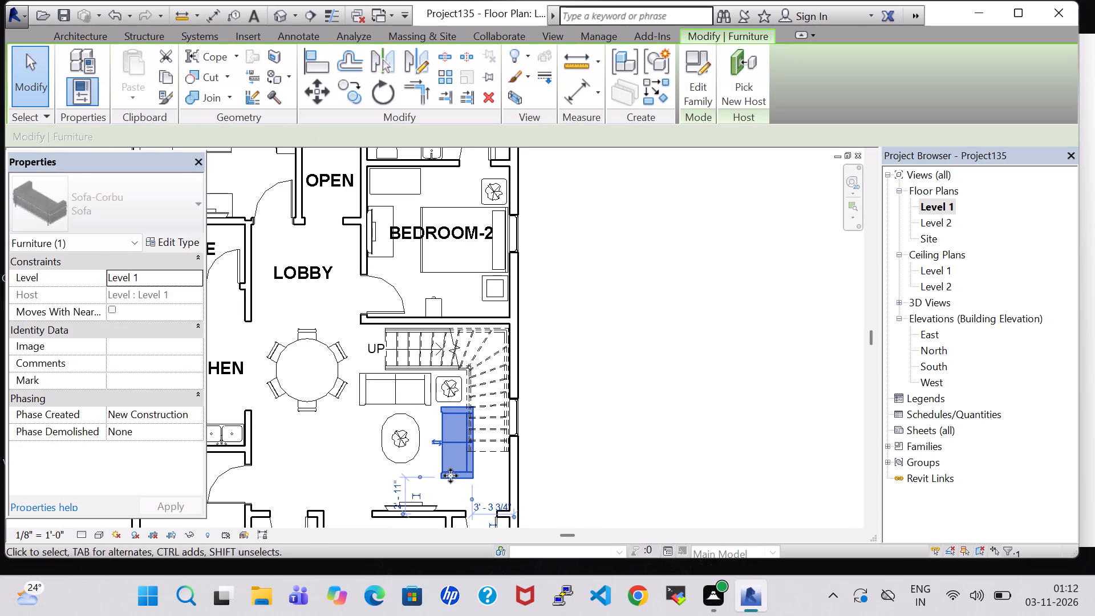
{"action": "key", "text": "Left"}
{"action": "key", "text": "Left"}
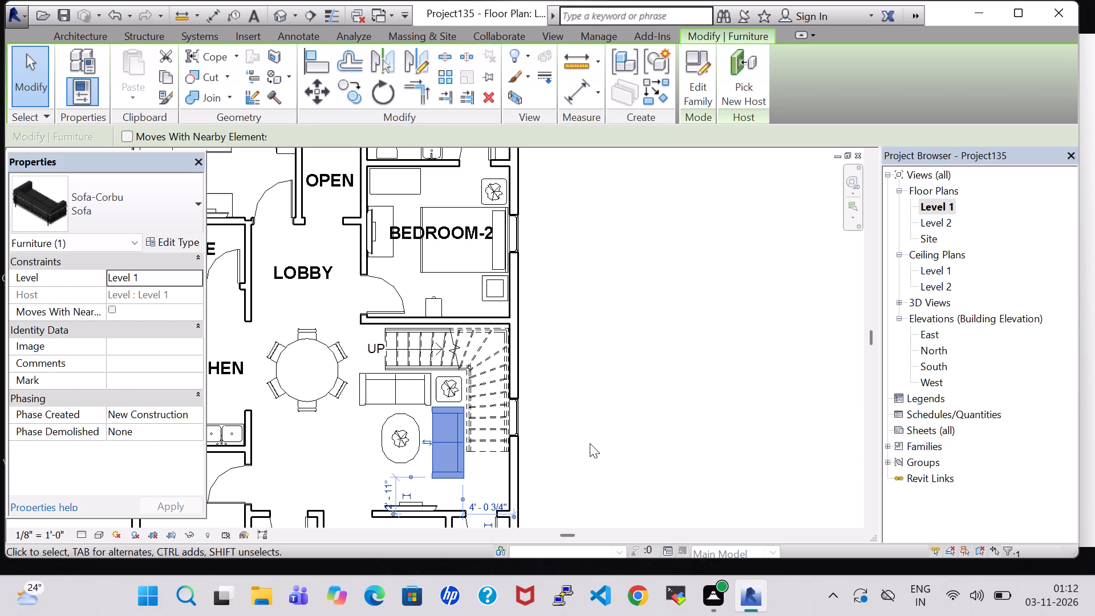
{"action": "left_click", "coordinate": [590, 443]}
Examine the Level 1 plan around the stair, hall furniture, kitchen and the unfurnished rooms beyond the TV wall.
{"action": "scroll", "coordinate": [590, 443], "scroll_direction": "up", "scroll_amount": 6}
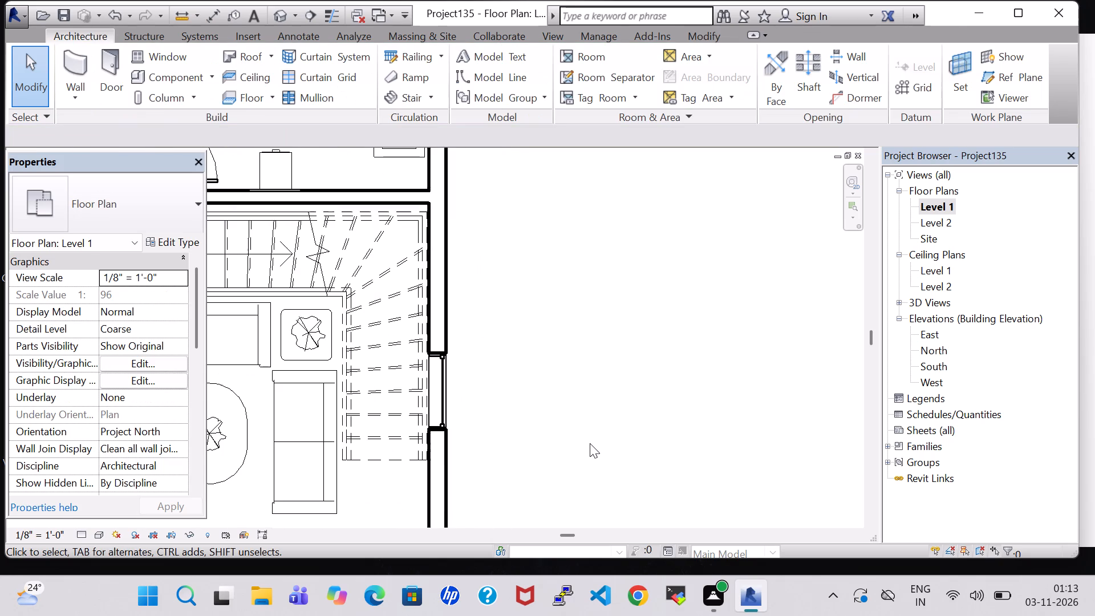
{"action": "middle_click_drag", "start_coordinate": [590, 443], "coordinate": [603, 439]}
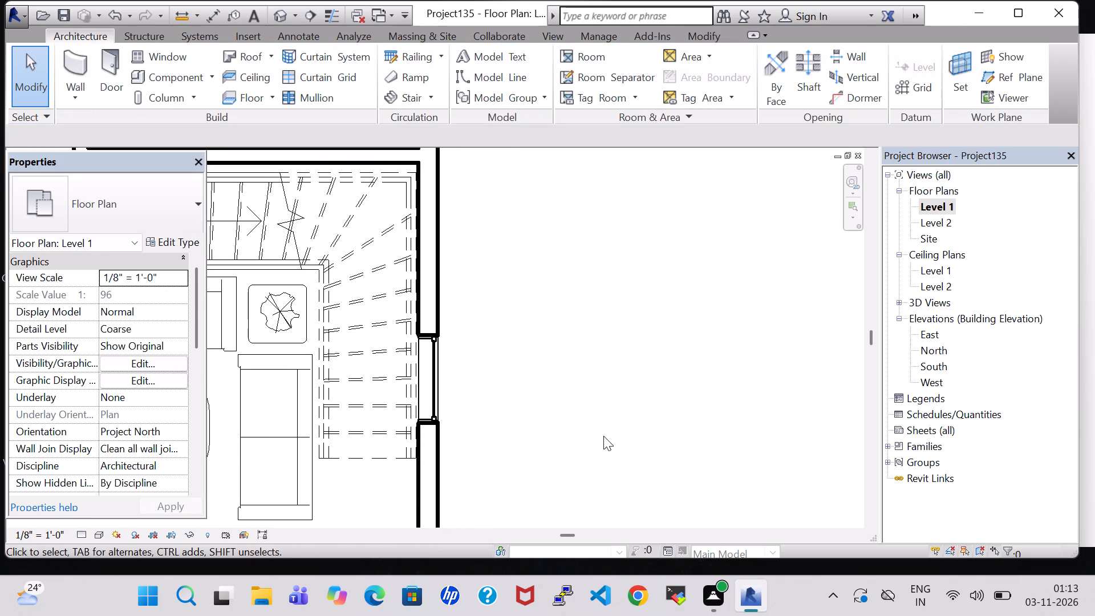
{"action": "scroll", "coordinate": [603, 436], "scroll_direction": "down", "scroll_amount": 3}
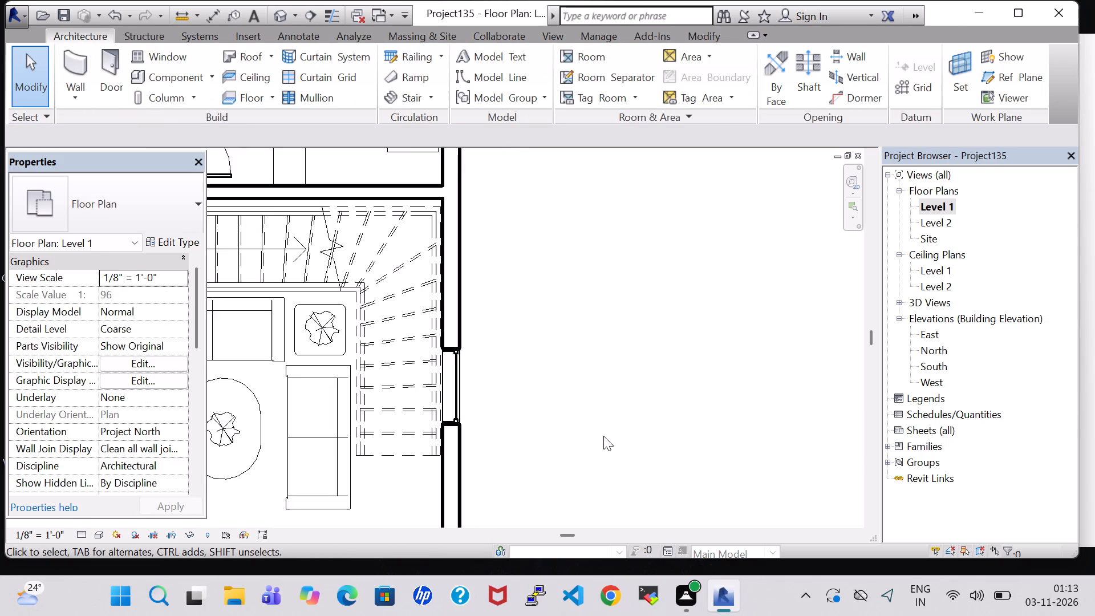
{"action": "scroll", "coordinate": [603, 436], "scroll_direction": "down", "scroll_amount": 2}
{"action": "middle_click_drag", "start_coordinate": [603, 436], "coordinate": [603, 415]}
{"action": "middle_click", "coordinate": [603, 414]}
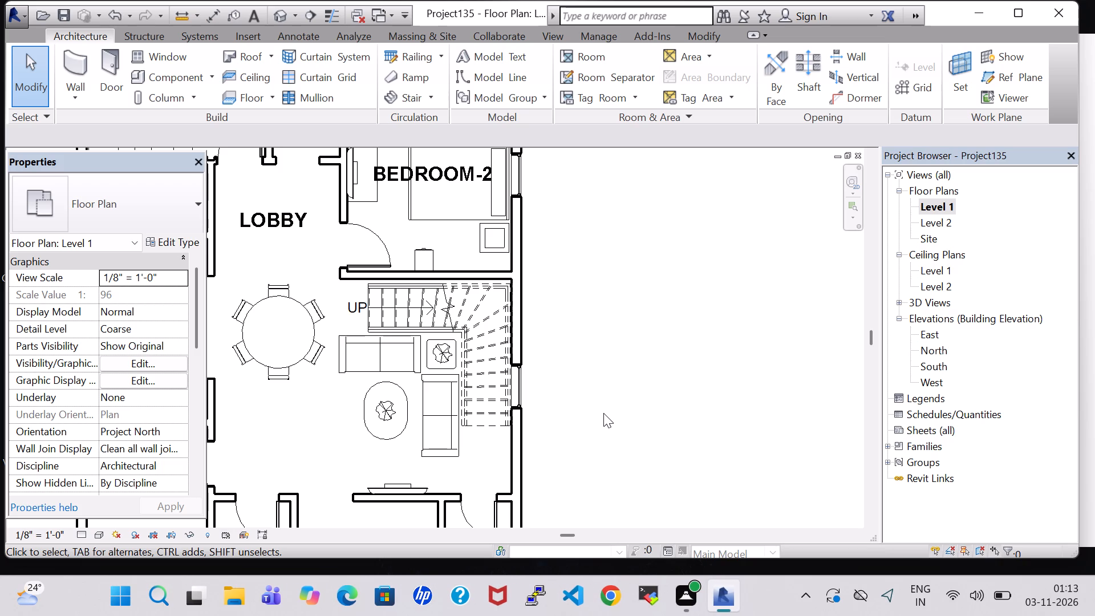
{"action": "scroll", "coordinate": [603, 413], "scroll_direction": "down", "scroll_amount": 1}
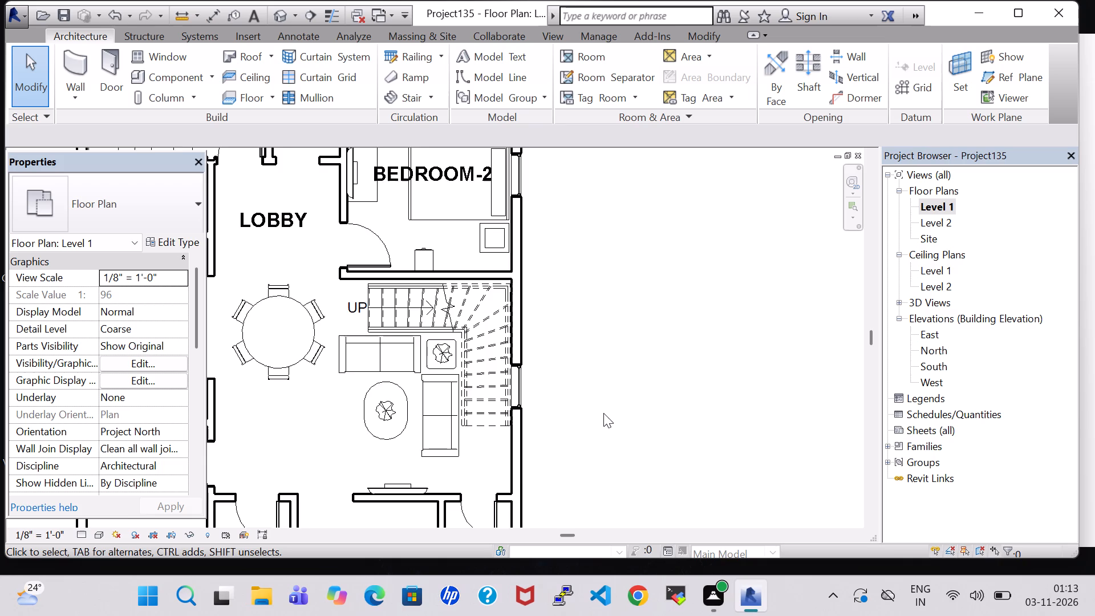
{"action": "scroll", "coordinate": [603, 413], "scroll_direction": "down", "scroll_amount": 2}
{"action": "middle_click_drag", "start_coordinate": [603, 413], "coordinate": [579, 383]}
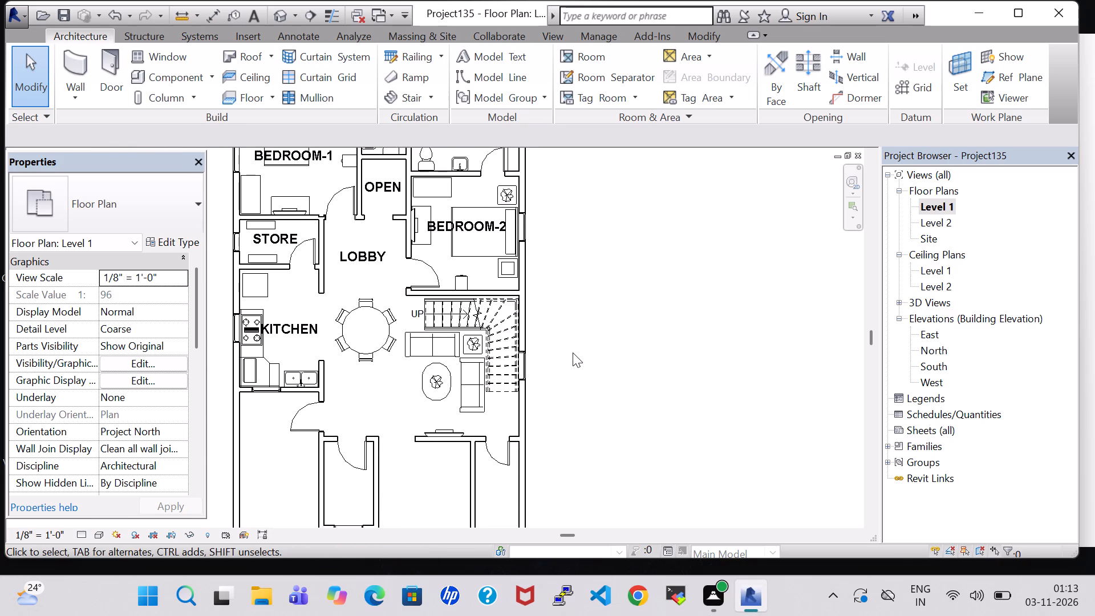
{"action": "middle_click_drag", "start_coordinate": [596, 398], "coordinate": [605, 347]}
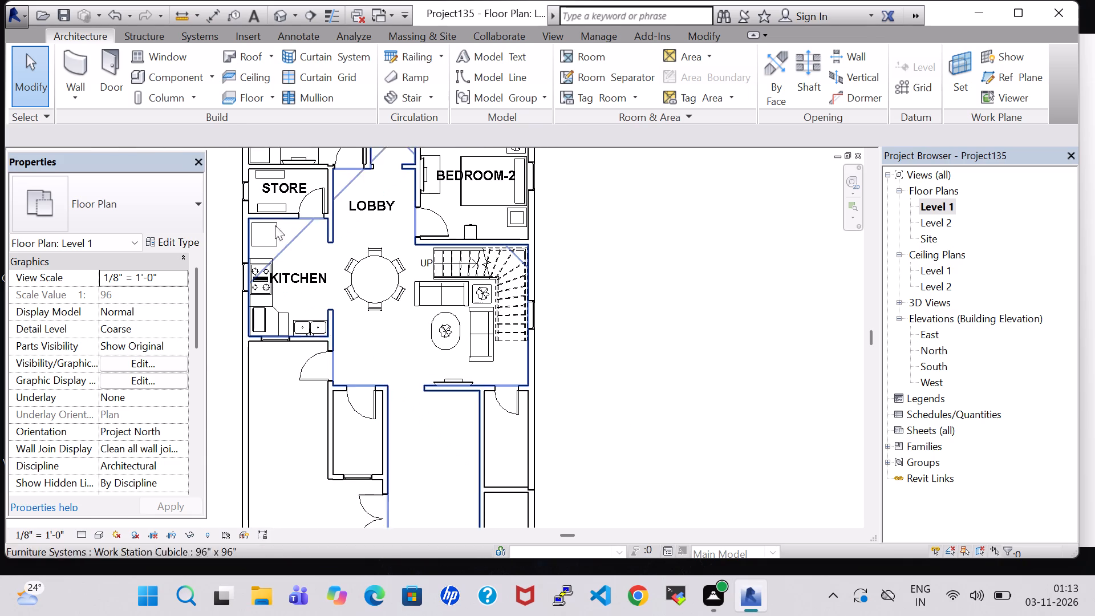
Load the Table-Ellipse family from the Furniture Tables folder and place a 72" x 36" table near the window of the small room beyond the hall.
{"action": "left_click", "coordinate": [160, 77]}
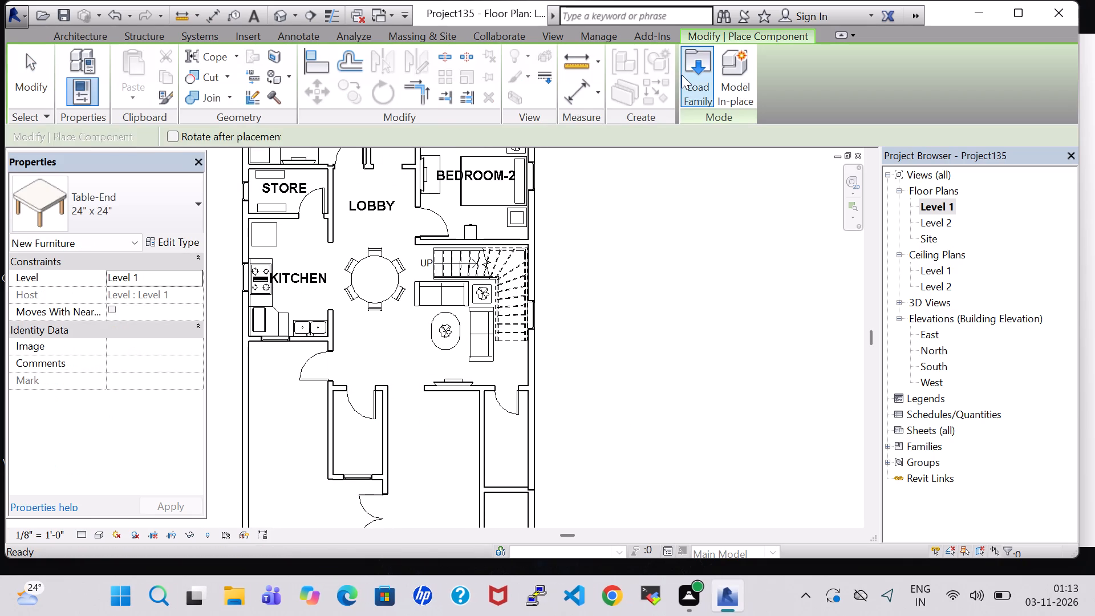
{"action": "left_click", "coordinate": [682, 75]}
{"action": "double_click", "coordinate": [622, 404]}
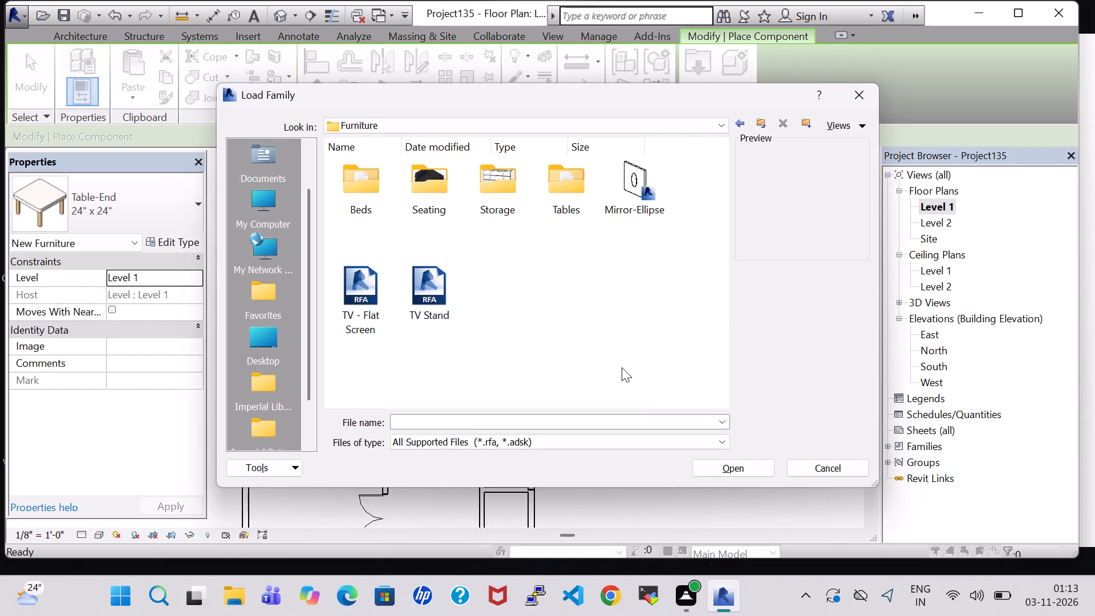
{"action": "double_click", "coordinate": [551, 206]}
{"action": "double_click", "coordinate": [556, 205]}
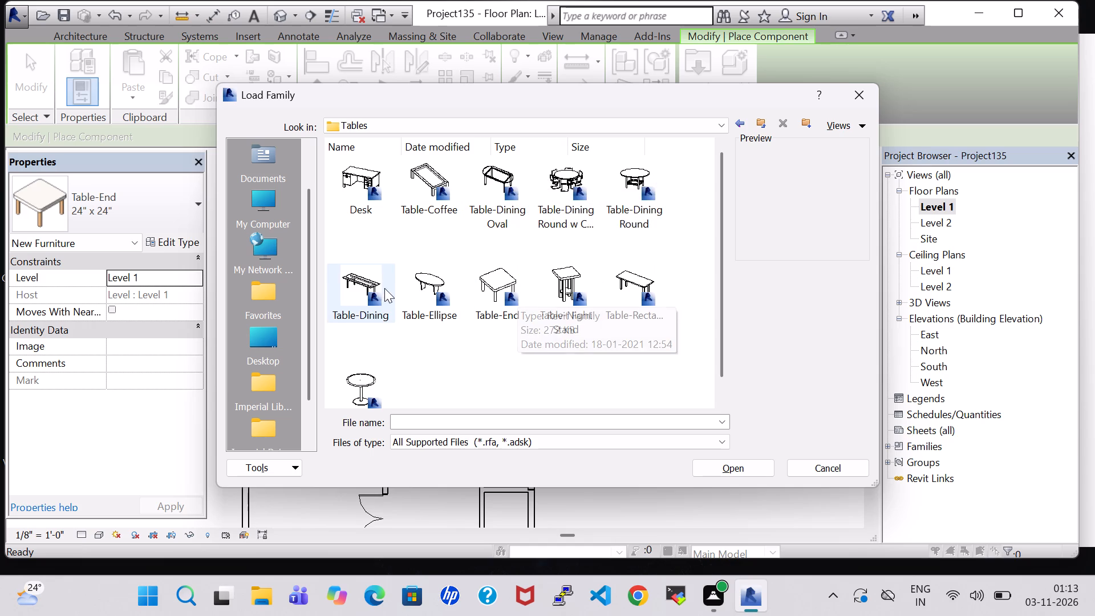
{"action": "left_click", "coordinate": [712, 469]}
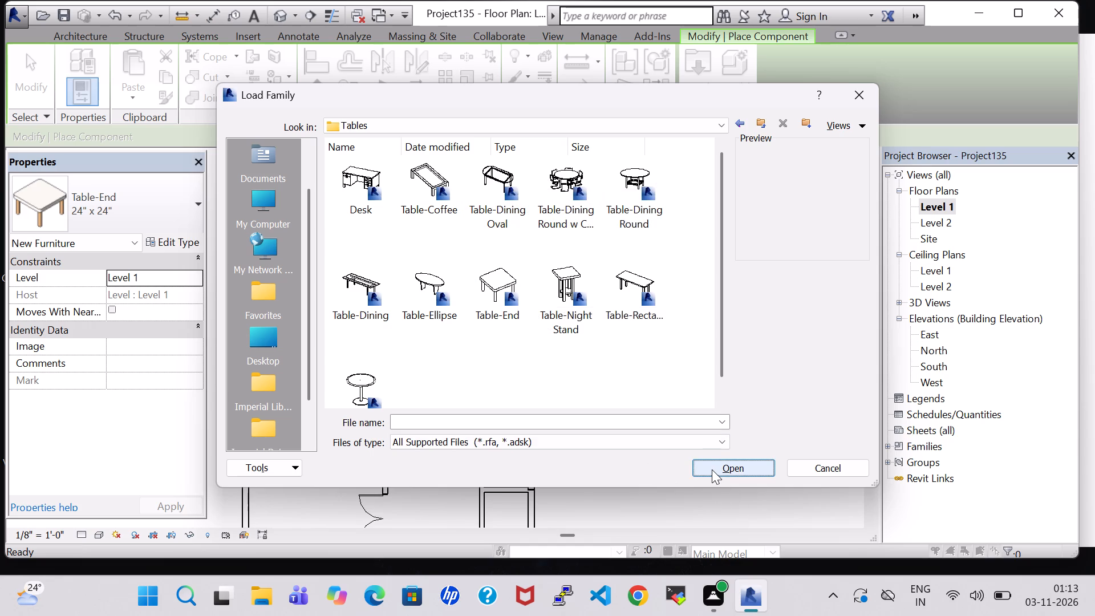
{"action": "left_click", "coordinate": [411, 285]}
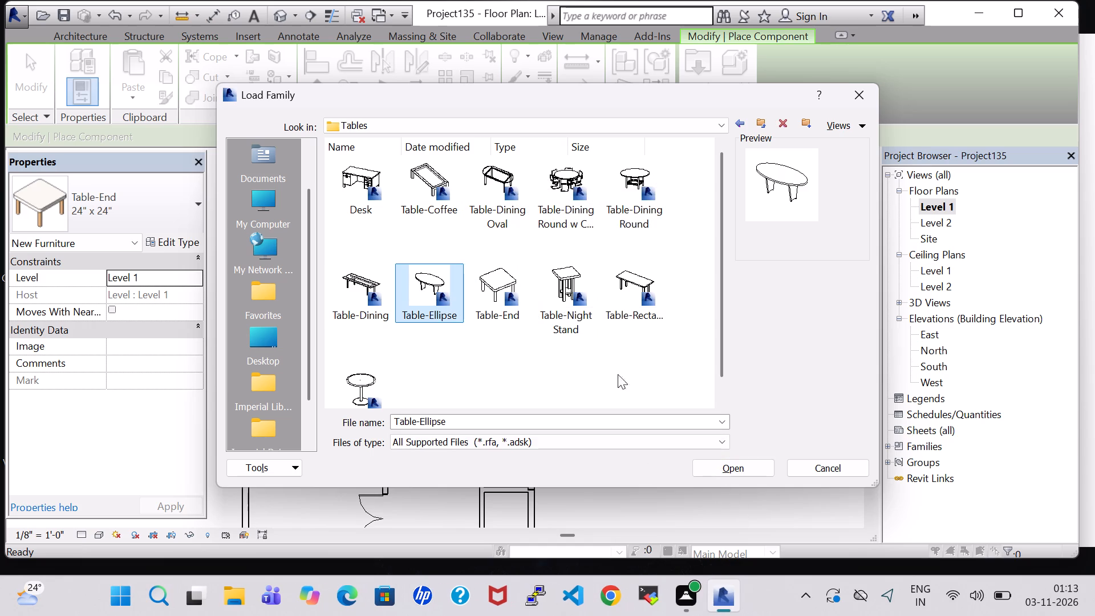
{"action": "left_click", "coordinate": [745, 476]}
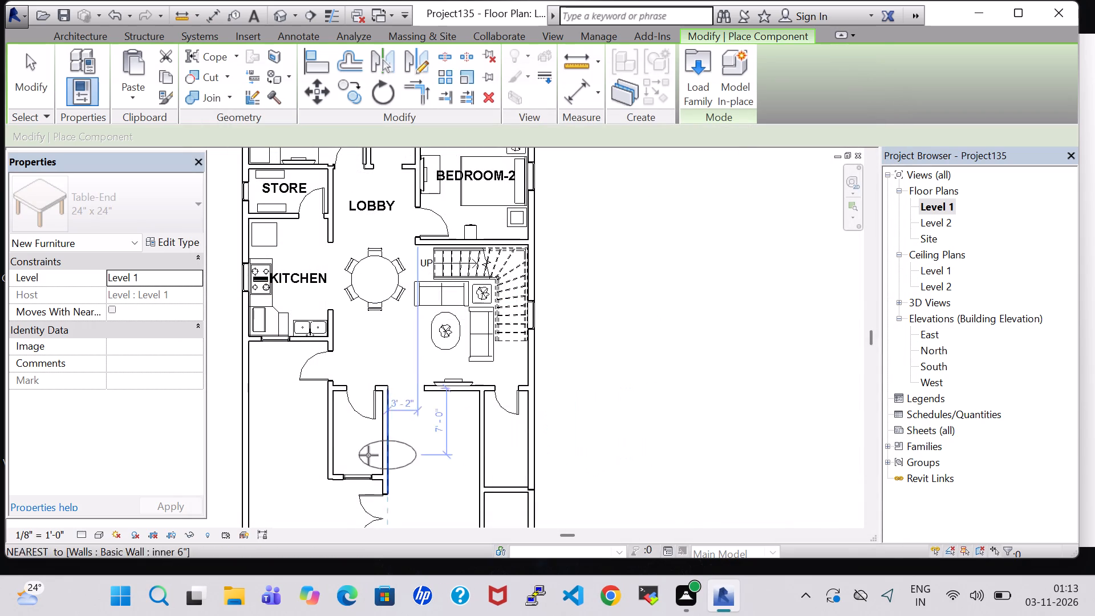
{"action": "scroll", "coordinate": [357, 455], "scroll_direction": "up", "scroll_amount": 3}
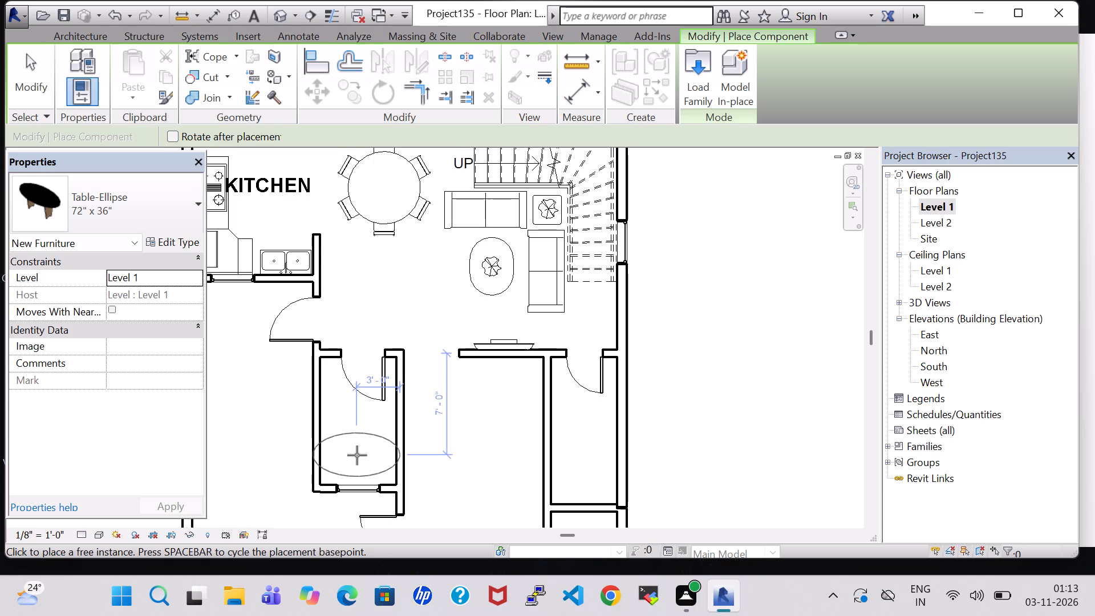
{"action": "left_click", "coordinate": [357, 455]}
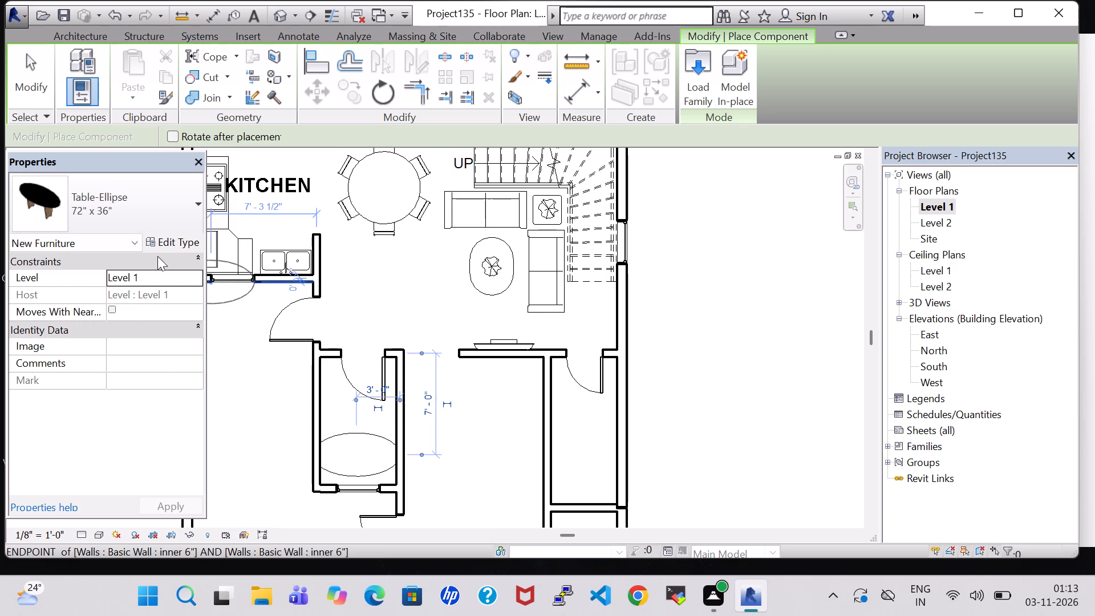
Change the type of the elliptical table placed in the small room to 60" x 48".
{"action": "left_click", "coordinate": [160, 243]}
{"action": "left_click", "coordinate": [220, 126]}
{"action": "left_click", "coordinate": [220, 141]}
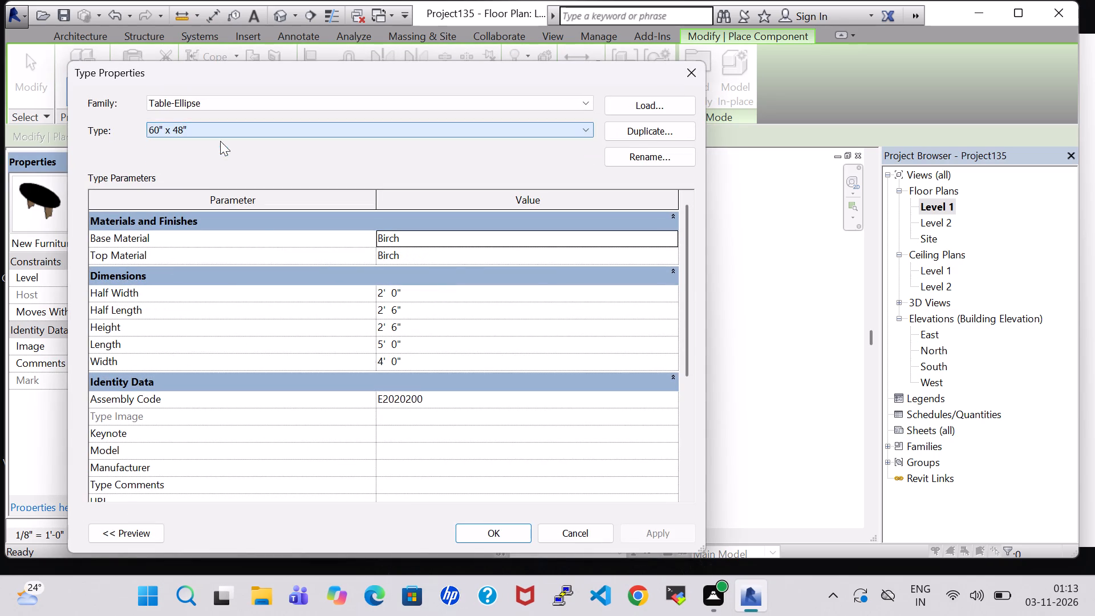
{"action": "left_click", "coordinate": [497, 540]}
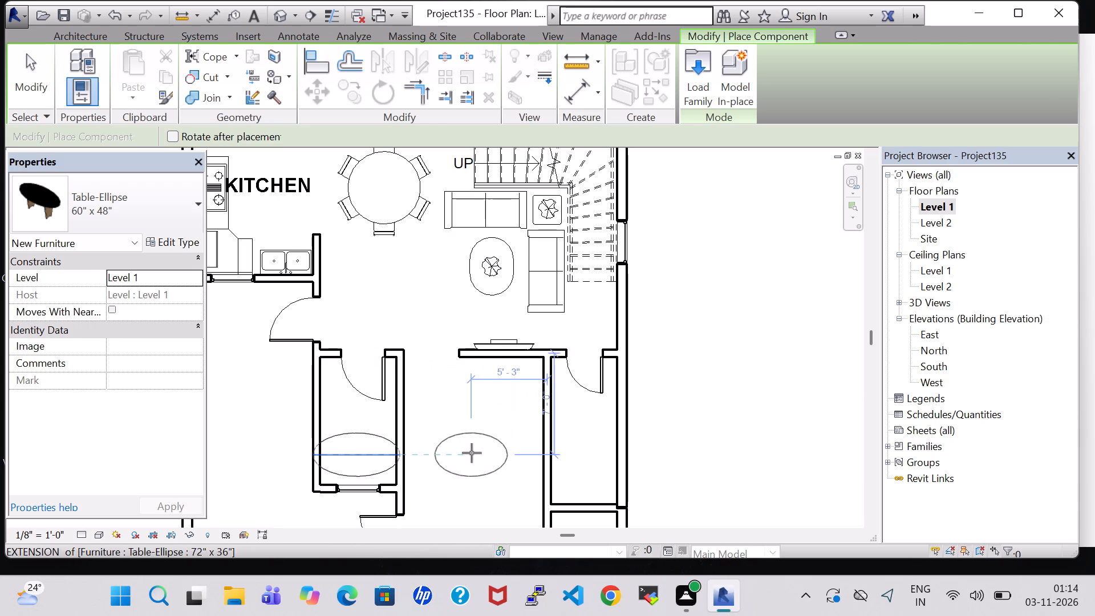
{"action": "key", "text": "Escape"}
{"action": "left_click", "coordinate": [339, 441]}
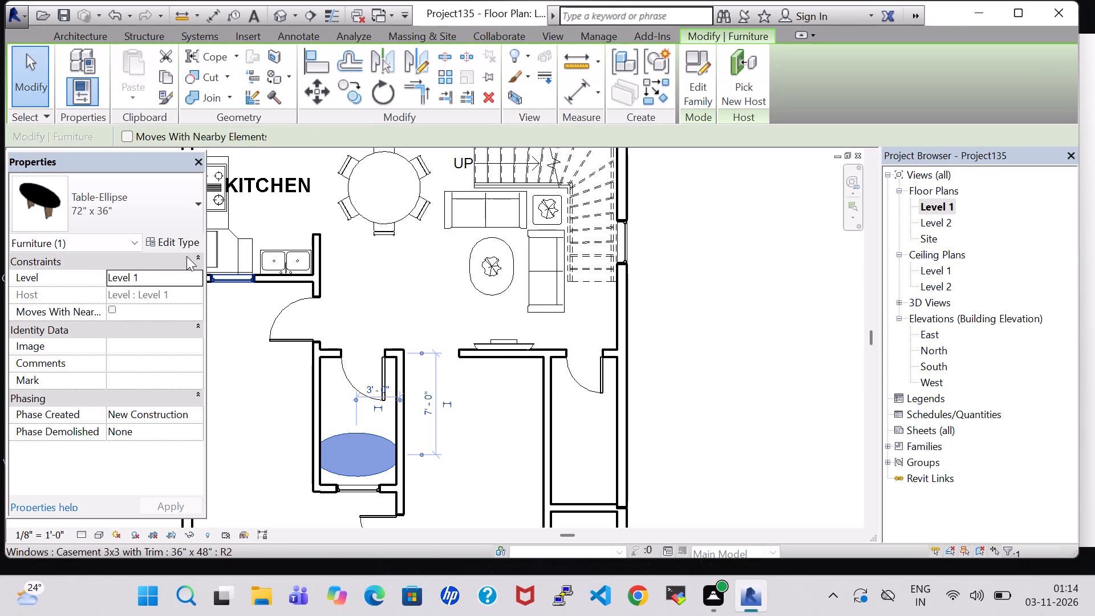
{"action": "left_click", "coordinate": [174, 238]}
{"action": "left_click", "coordinate": [233, 132]}
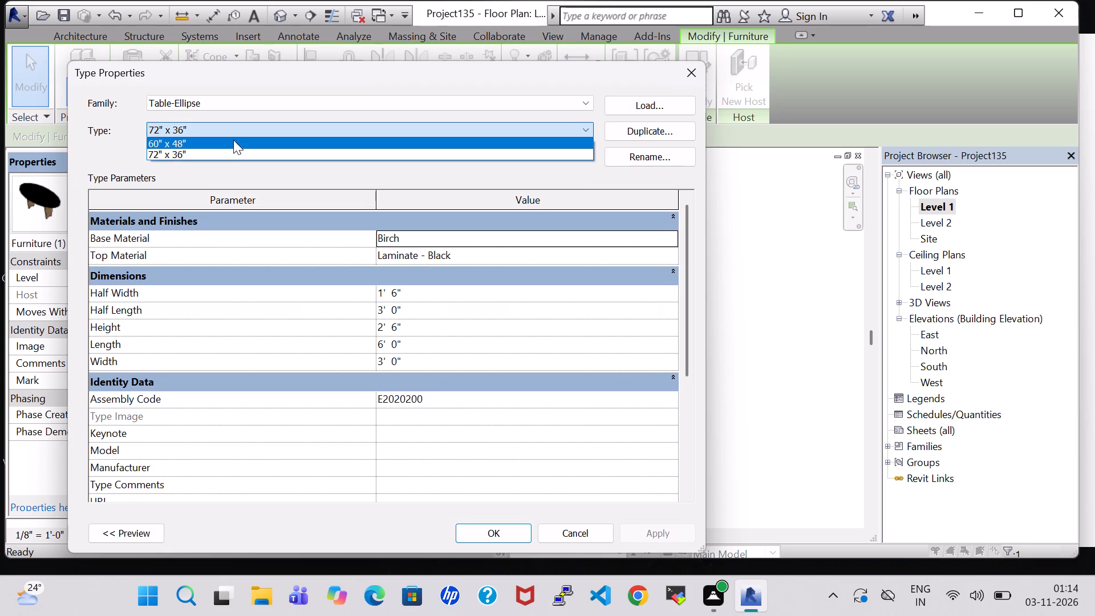
{"action": "left_click", "coordinate": [234, 143]}
{"action": "left_click", "coordinate": [504, 536]}
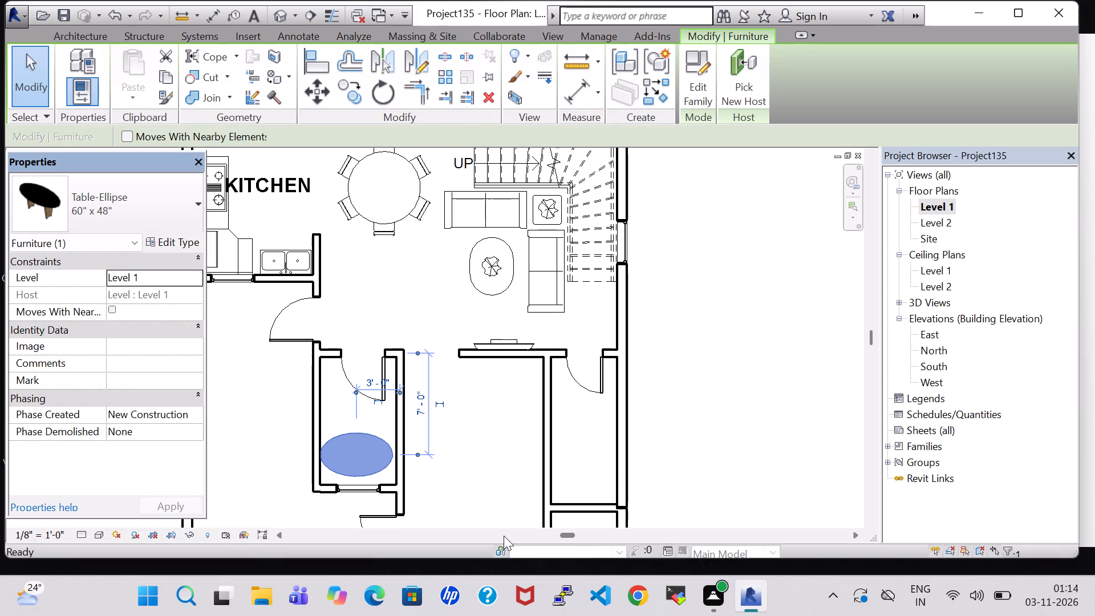
Nudge the elliptical table about 3" toward the window and 1" toward the passage-side wall so it fits between the room's walls.
{"action": "left_click", "coordinate": [498, 510]}
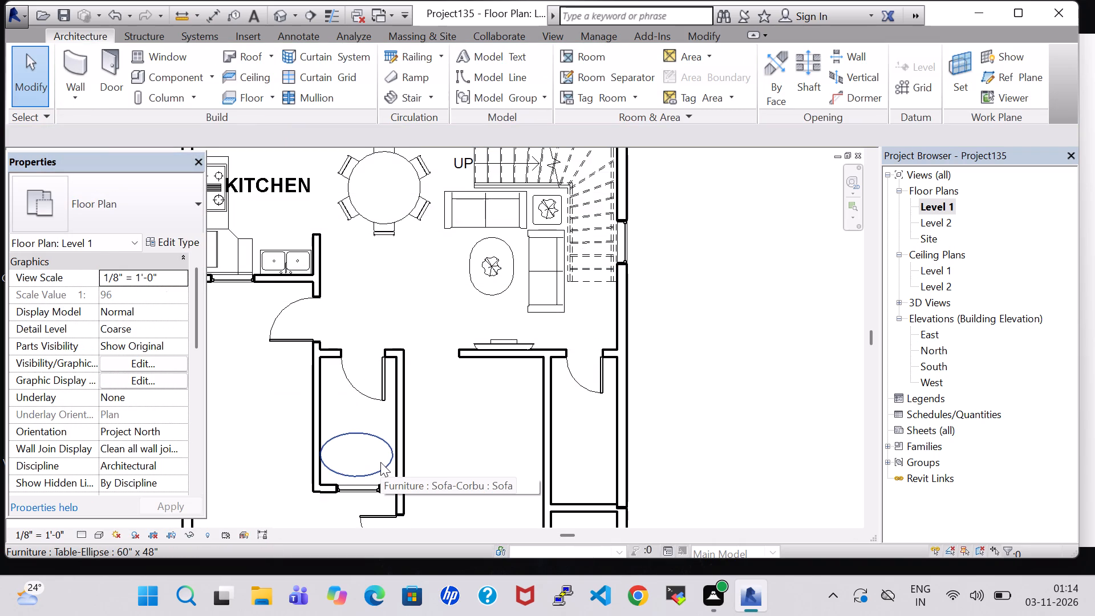
{"action": "key", "text": "Right"}
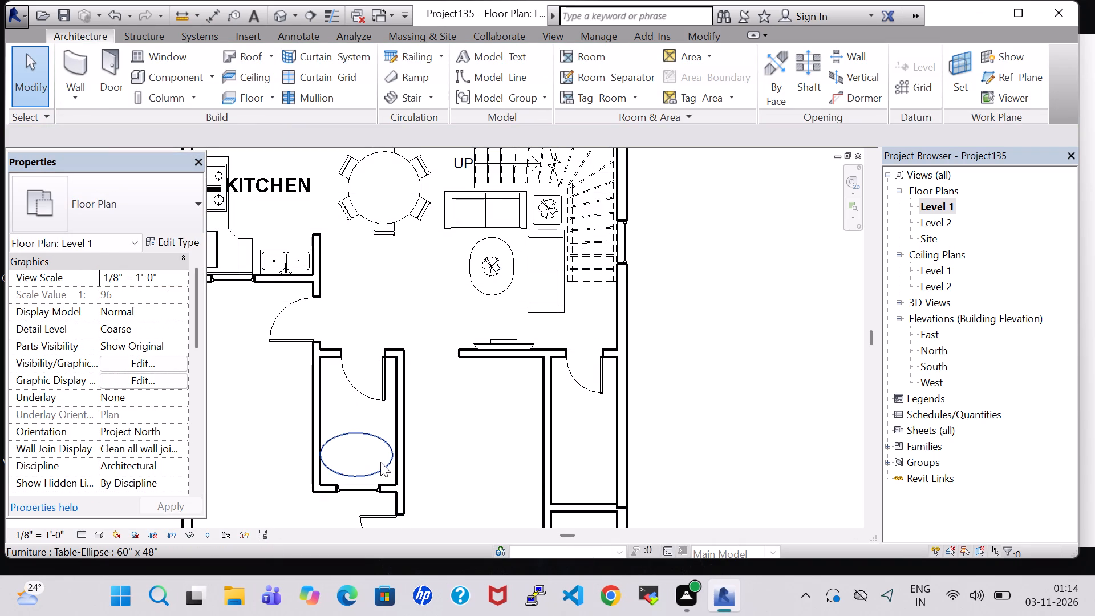
{"action": "left_click", "coordinate": [424, 467]}
{"action": "left_click", "coordinate": [362, 453]}
{"action": "key", "text": "Right"}
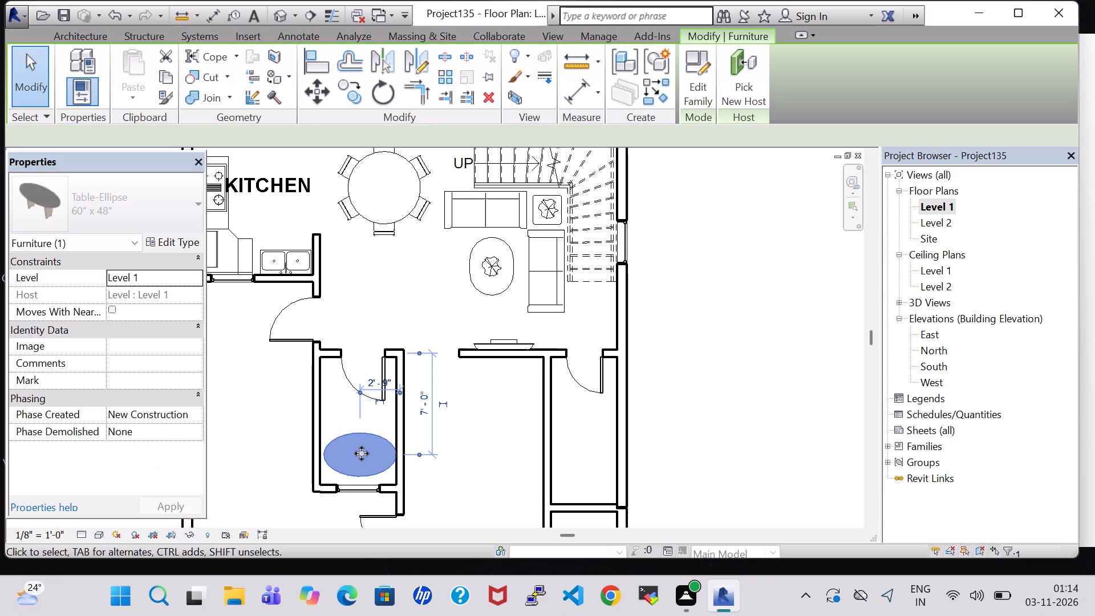
{"action": "key", "text": "Down"}
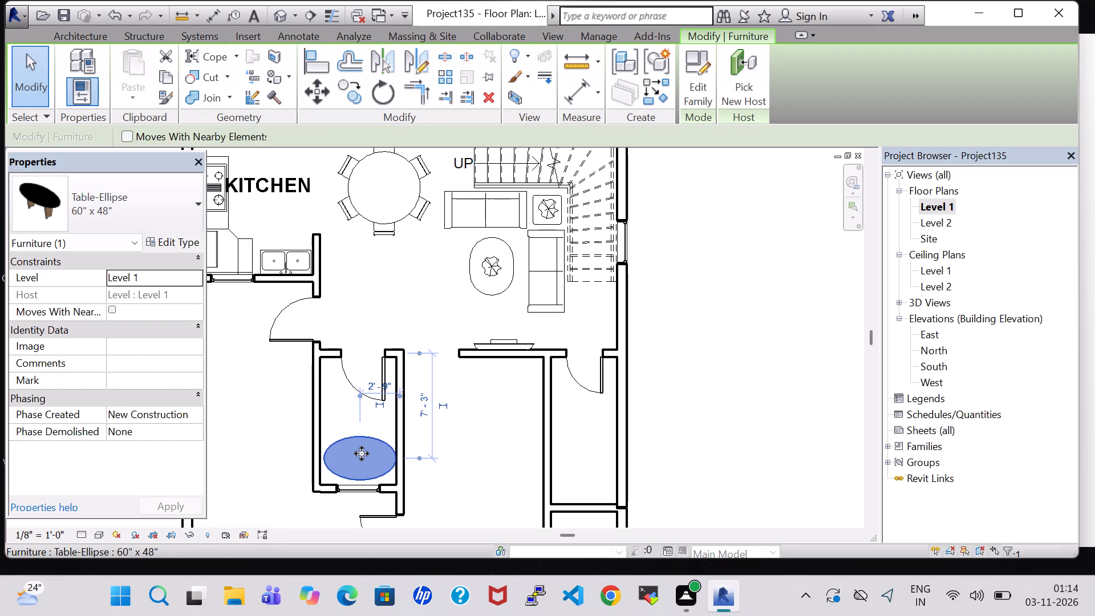
{"action": "key", "text": "Left"}
{"action": "scroll", "coordinate": [425, 468], "scroll_direction": "up", "scroll_amount": 6}
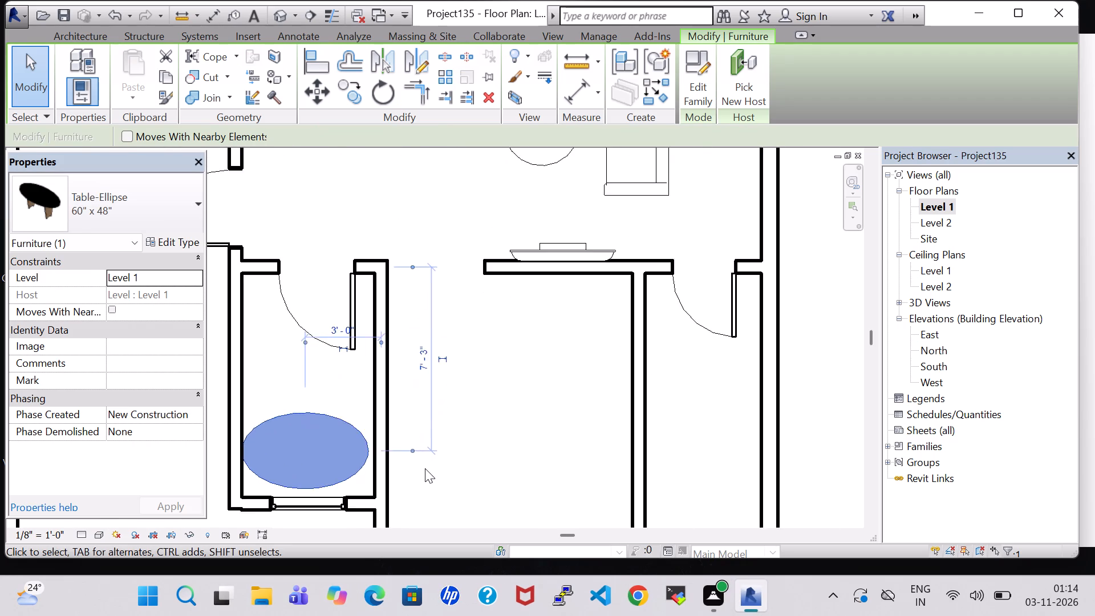
{"action": "scroll", "coordinate": [425, 468], "scroll_direction": "up", "scroll_amount": 3}
{"action": "middle_click_drag", "start_coordinate": [425, 468], "coordinate": [628, 475]}
{"action": "left_click", "coordinate": [420, 459]}
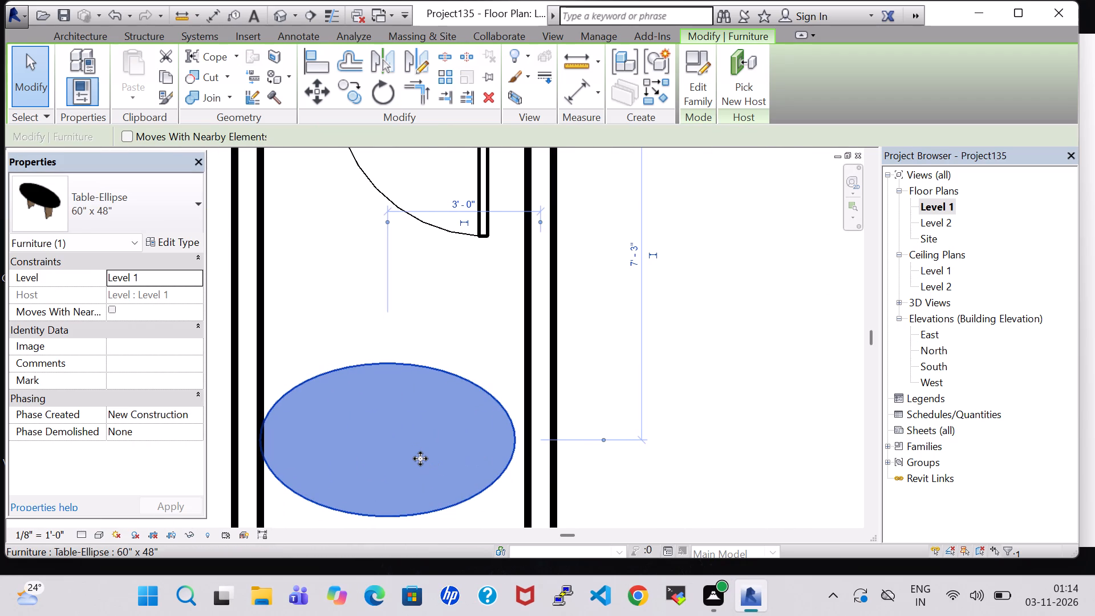
{"action": "key", "text": "Right"}
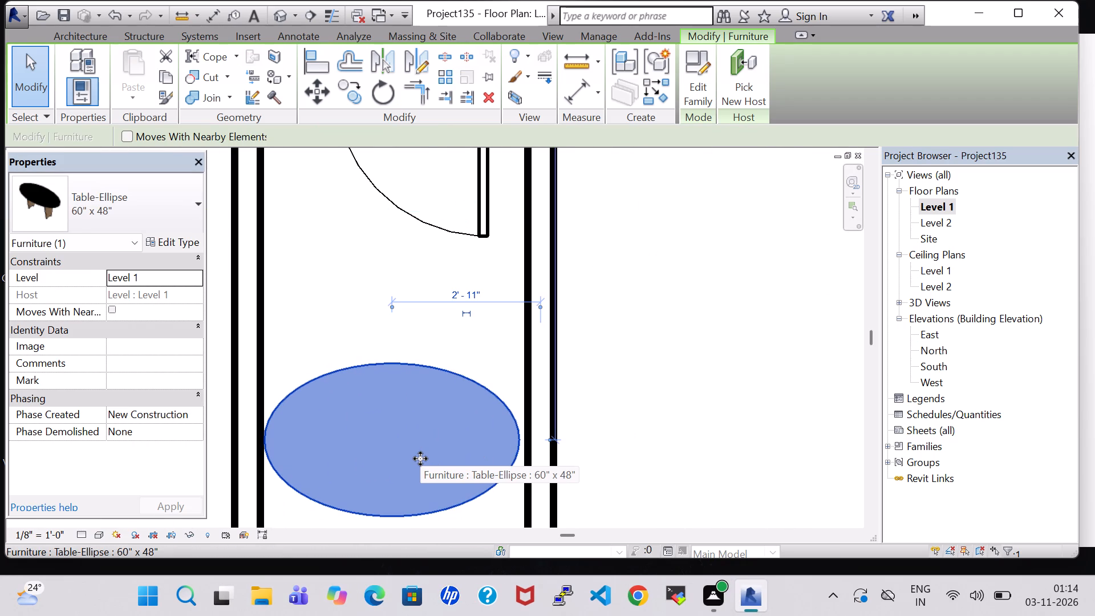
{"action": "key", "text": "Right"}
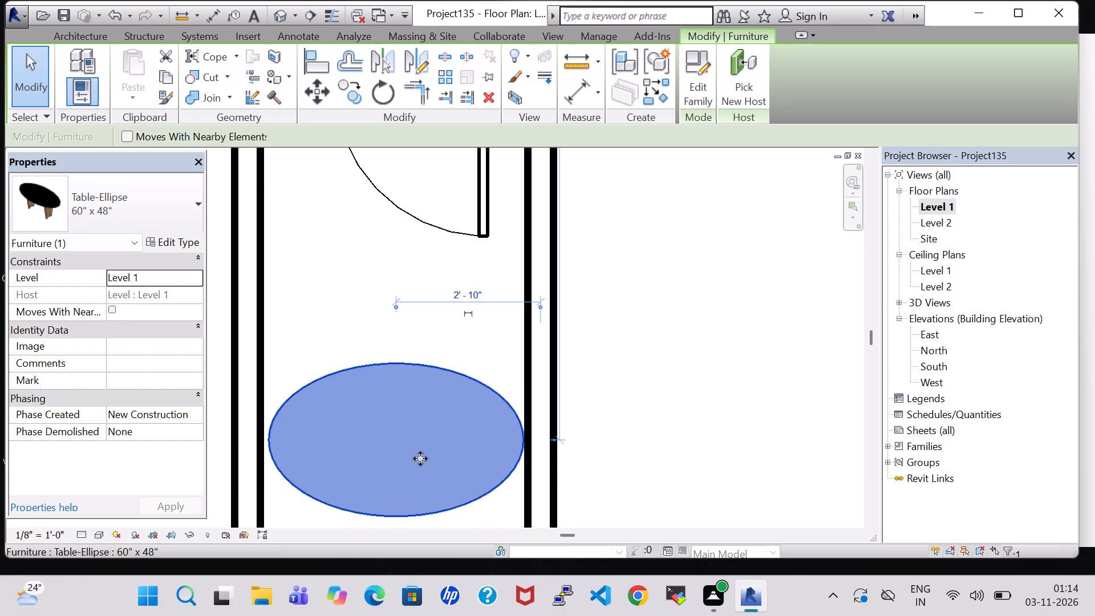
{"action": "key", "text": "Left"}
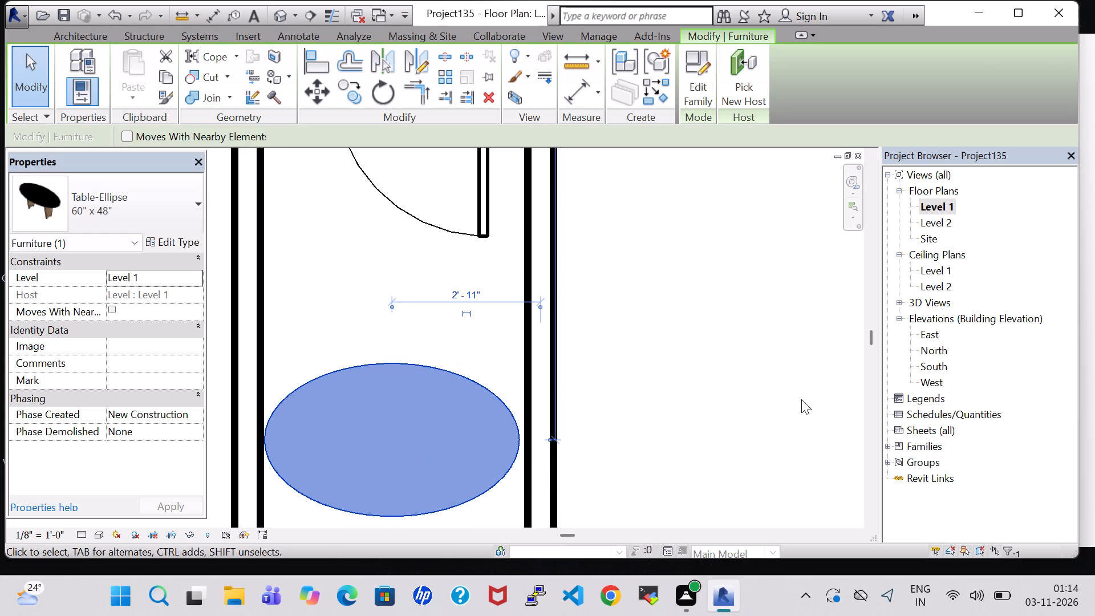
{"action": "left_click", "coordinate": [668, 370]}
Place a tagged room in the small room with the elliptical table and name it PUJA.
{"action": "scroll", "coordinate": [668, 370], "scroll_direction": "down", "scroll_amount": 6}
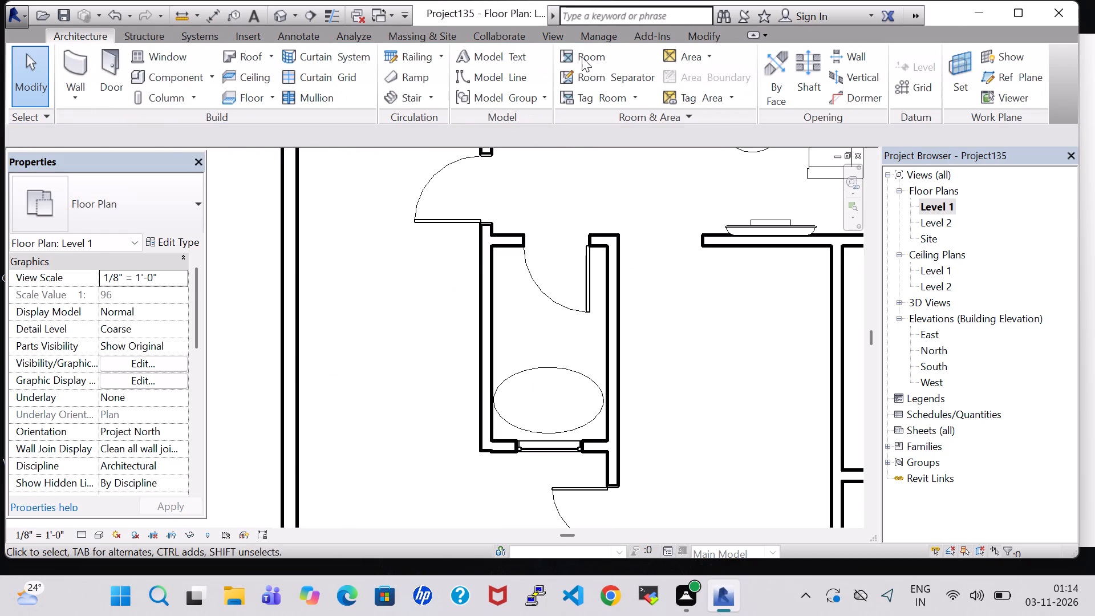
{"action": "left_click", "coordinate": [582, 57]}
{"action": "left_click", "coordinate": [553, 356]}
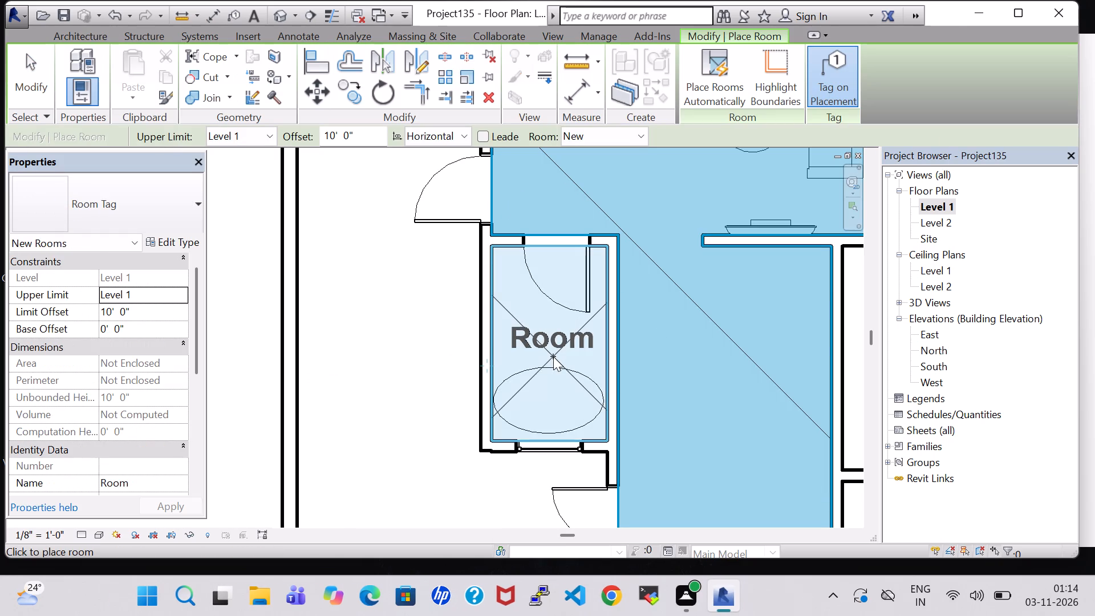
{"action": "key", "text": "Escape"}
{"action": "key", "text": "Escape"}
{"action": "double_click", "coordinate": [569, 347]}
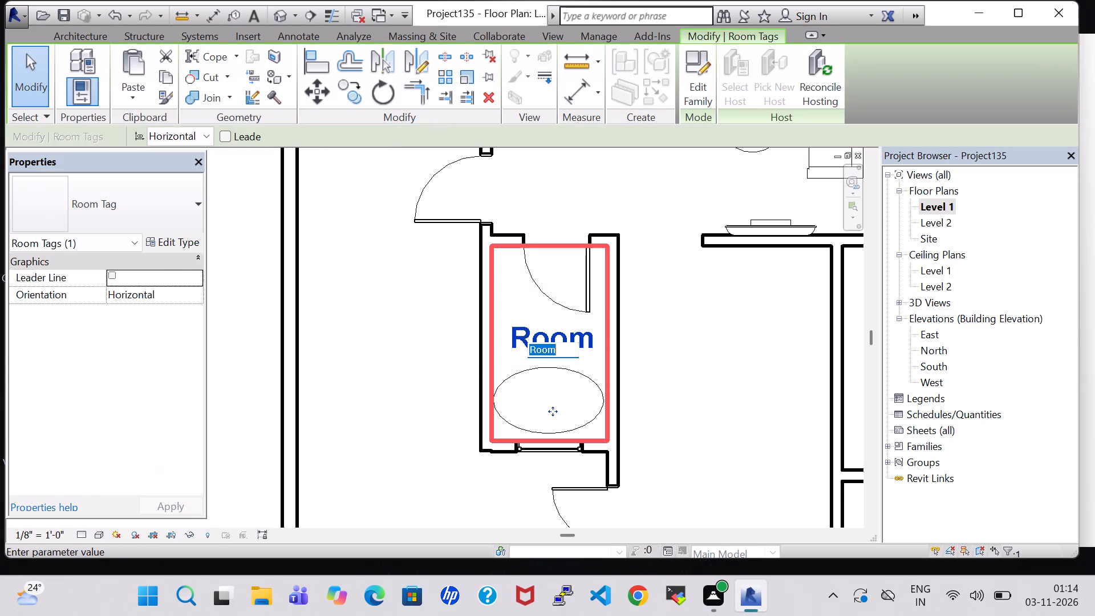
{"action": "key", "text": "BackSpace"}
{"action": "type", "text": "PUJA"}
{"action": "key", "text": "Return"}
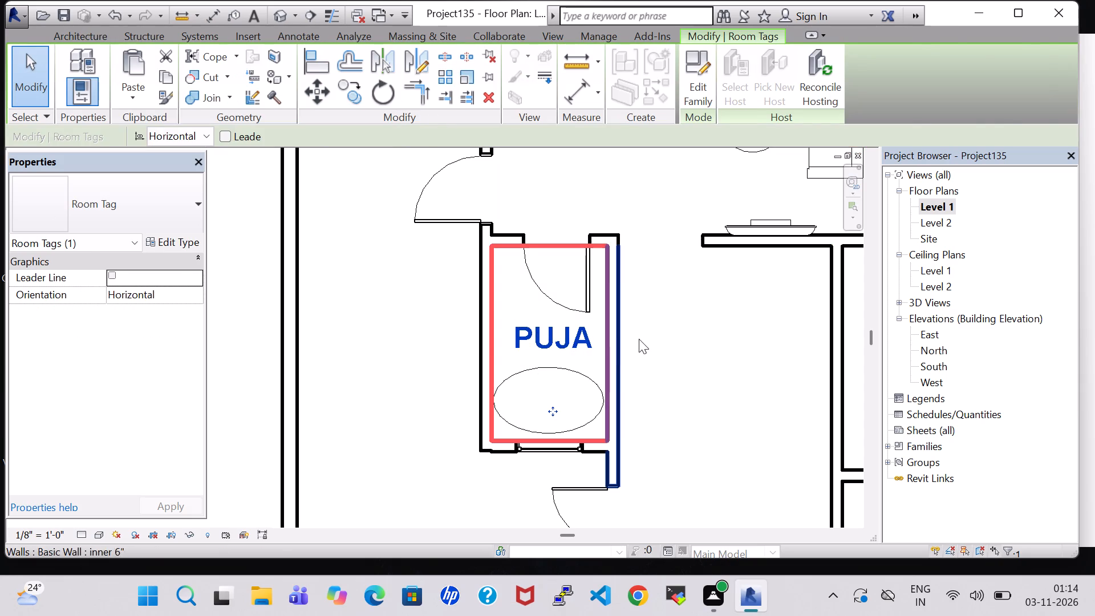
{"action": "left_click", "coordinate": [761, 340]}
Place a tagged room in the open area between the round dining table and the sofas.
{"action": "scroll", "coordinate": [773, 370], "scroll_direction": "down", "scroll_amount": 5}
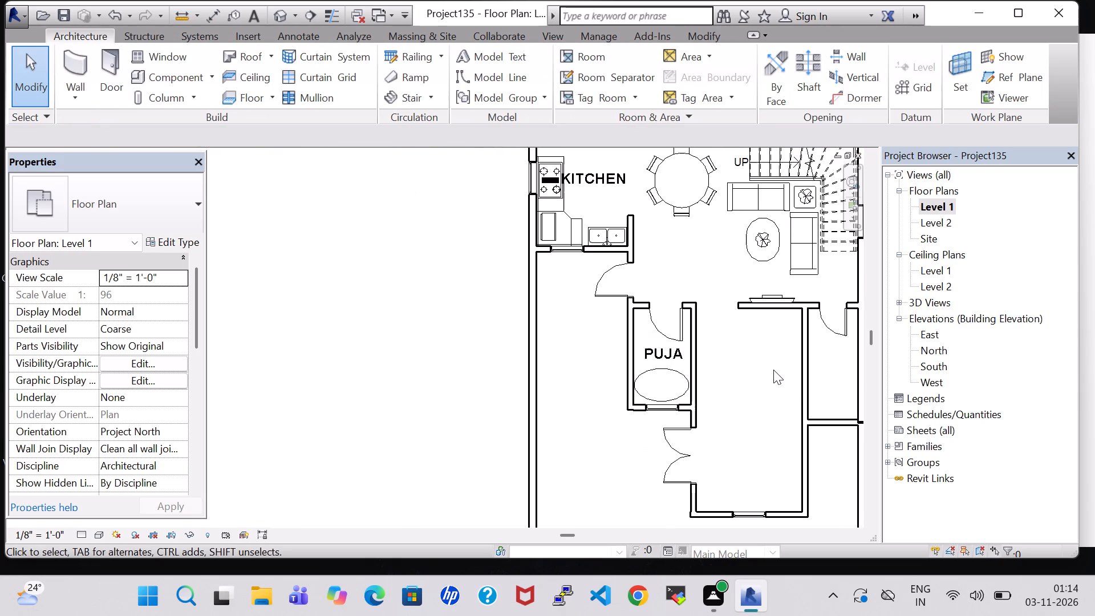
{"action": "scroll", "coordinate": [773, 370], "scroll_direction": "down", "scroll_amount": 1}
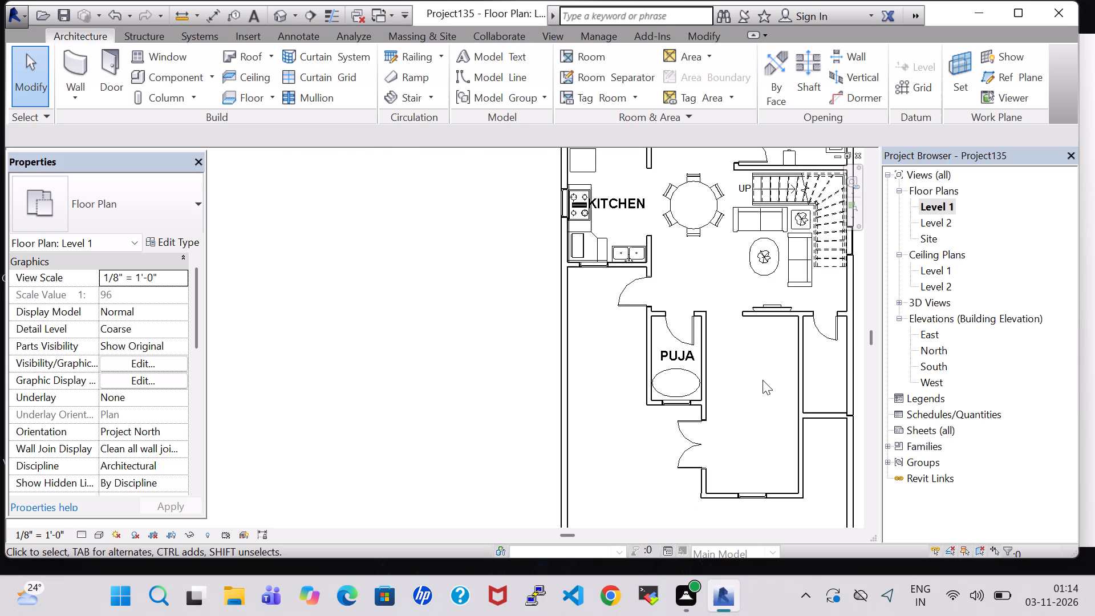
{"action": "scroll", "coordinate": [759, 380], "scroll_direction": "down", "scroll_amount": 1}
{"action": "middle_click_drag", "start_coordinate": [759, 380], "coordinate": [659, 415]}
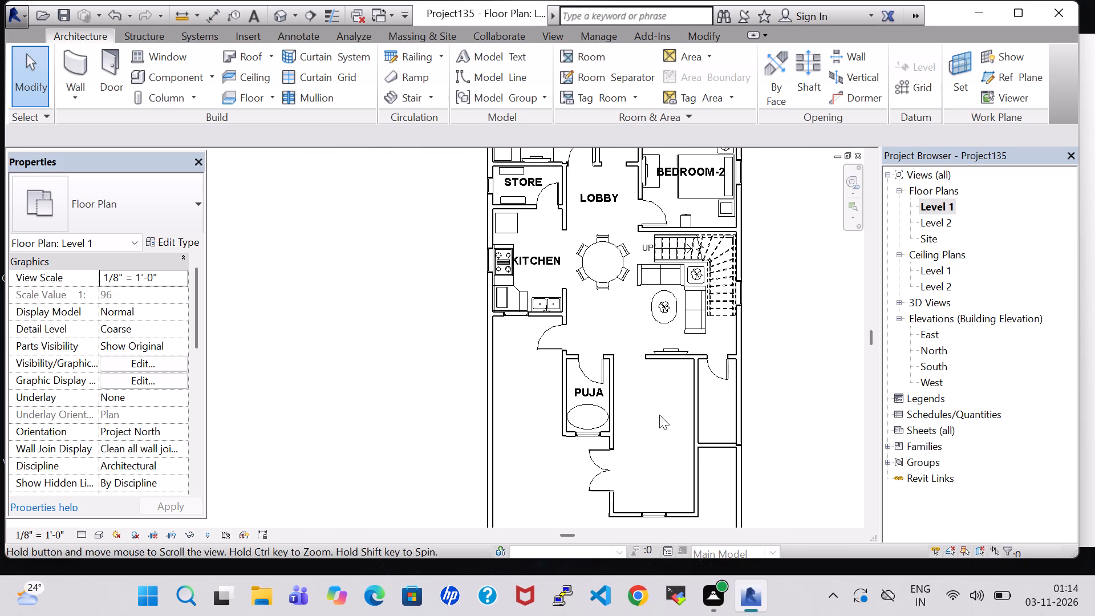
{"action": "left_click", "coordinate": [581, 62]}
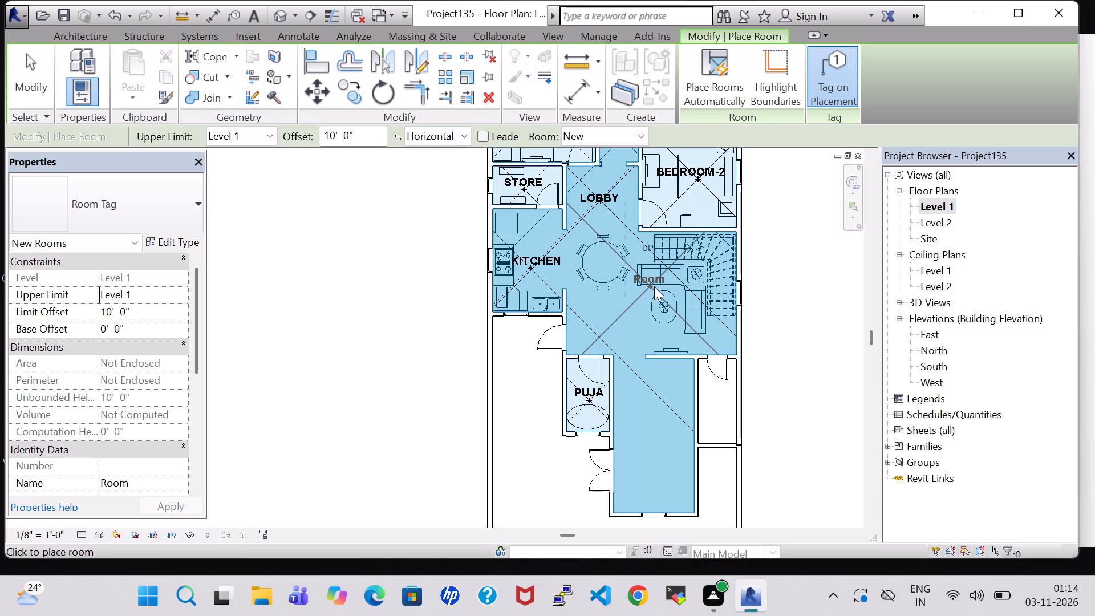
{"action": "left_click", "coordinate": [640, 307]}
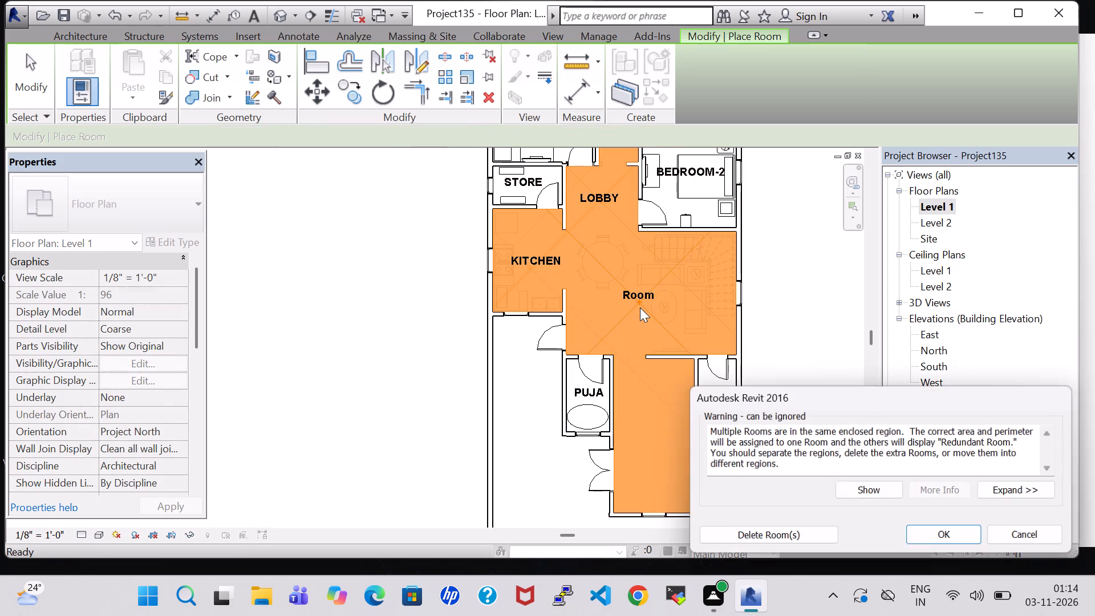
{"action": "left_click", "coordinate": [934, 538]}
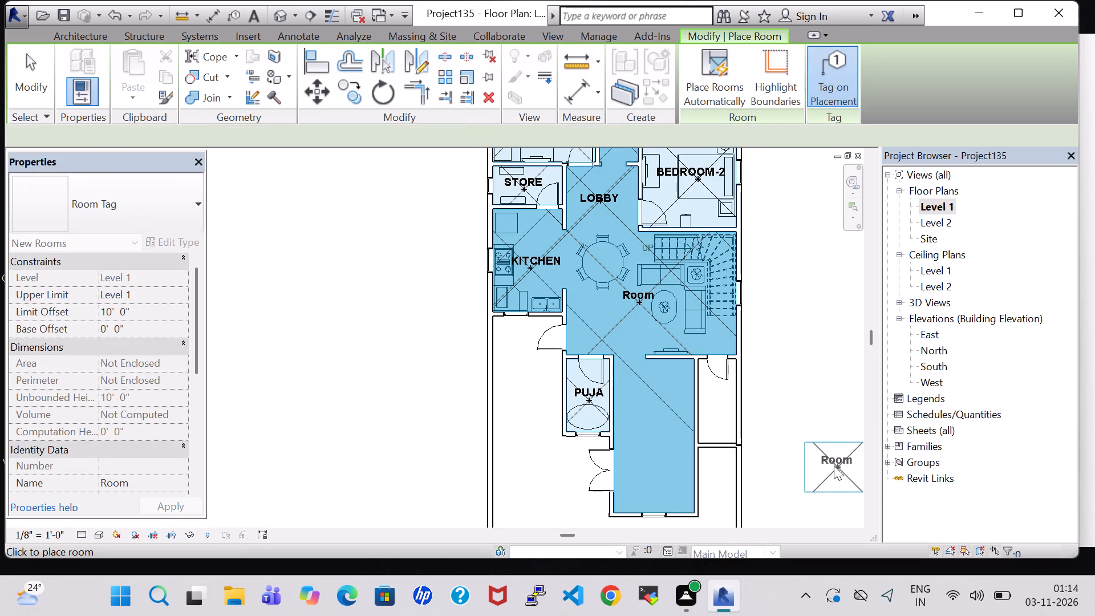
{"action": "key", "text": "Escape"}
{"action": "key", "text": "Escape"}
Rename the new room tag between the dining table and sofas as DINING/LIVING ROOM.
{"action": "double_click", "coordinate": [632, 296]}
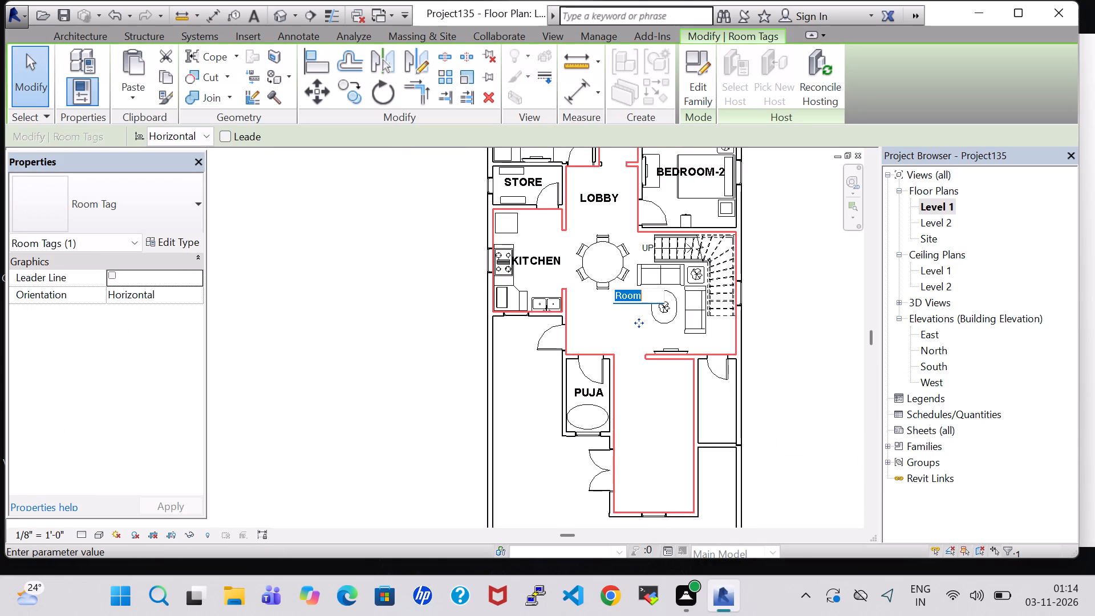
{"action": "key", "text": "BackSpace"}
{"action": "type", "text": "DINING"}
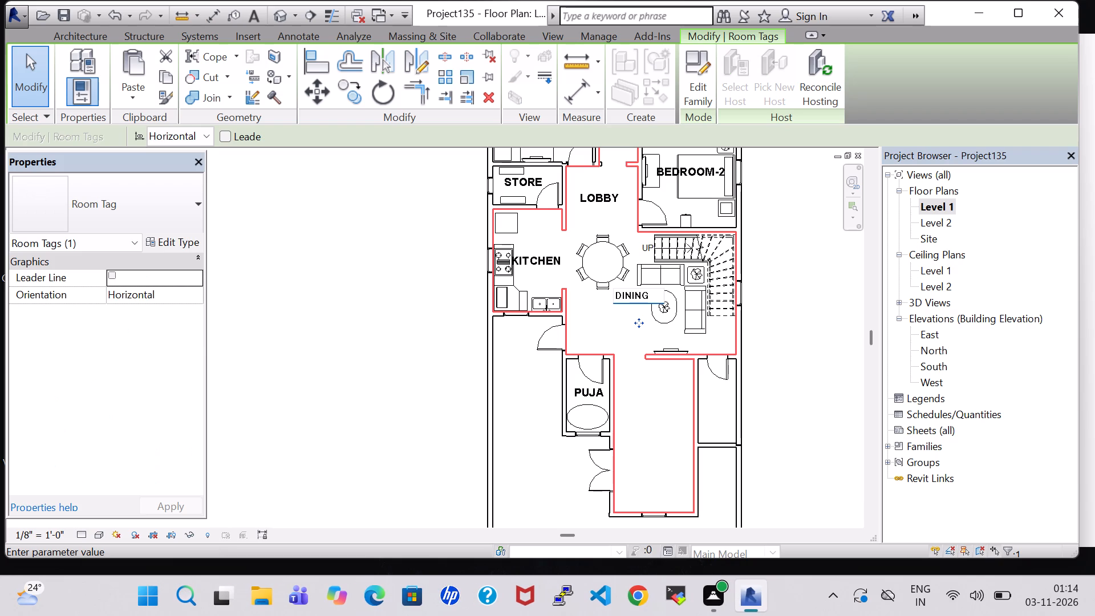
{"action": "key", "text": "slash"}
{"action": "type", "text": "LIVING"}
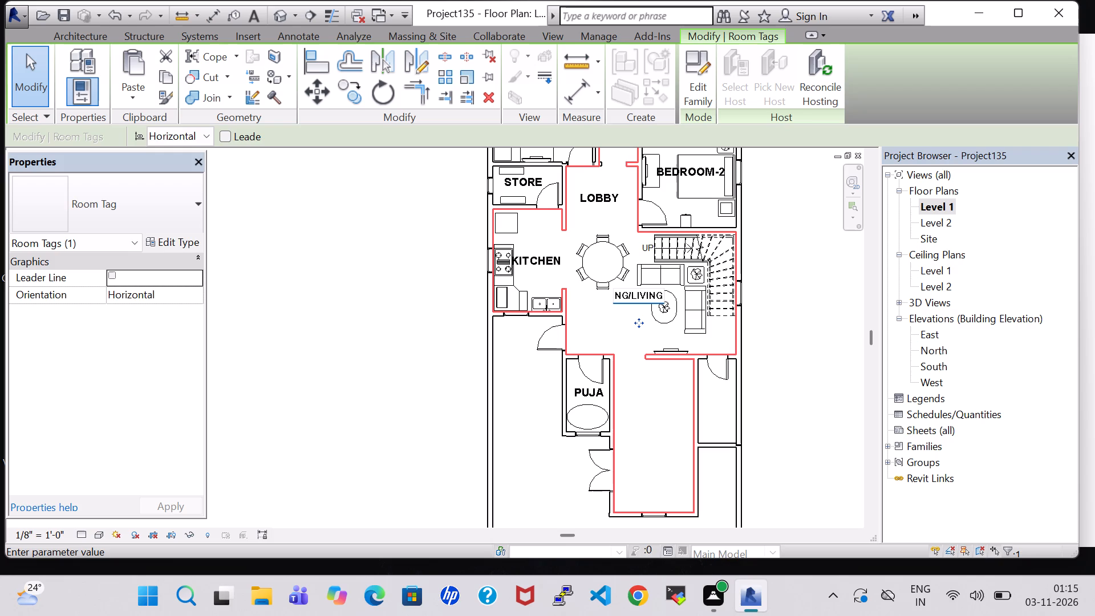
{"action": "key", "text": "space"}
{"action": "type", "text": "ROOM"}
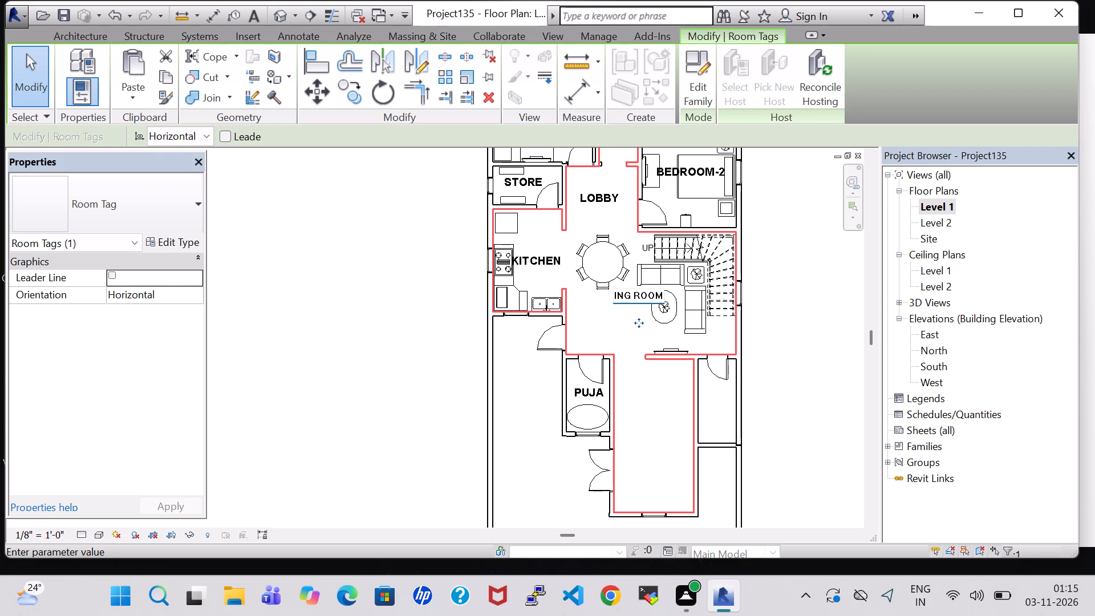
{"action": "key", "text": "Return"}
Nudge the DINING/LIVING ROOM tag slightly away from the dining table, toward the TV wall.
{"action": "key", "text": "Down"}
{"action": "key", "text": "Down"}
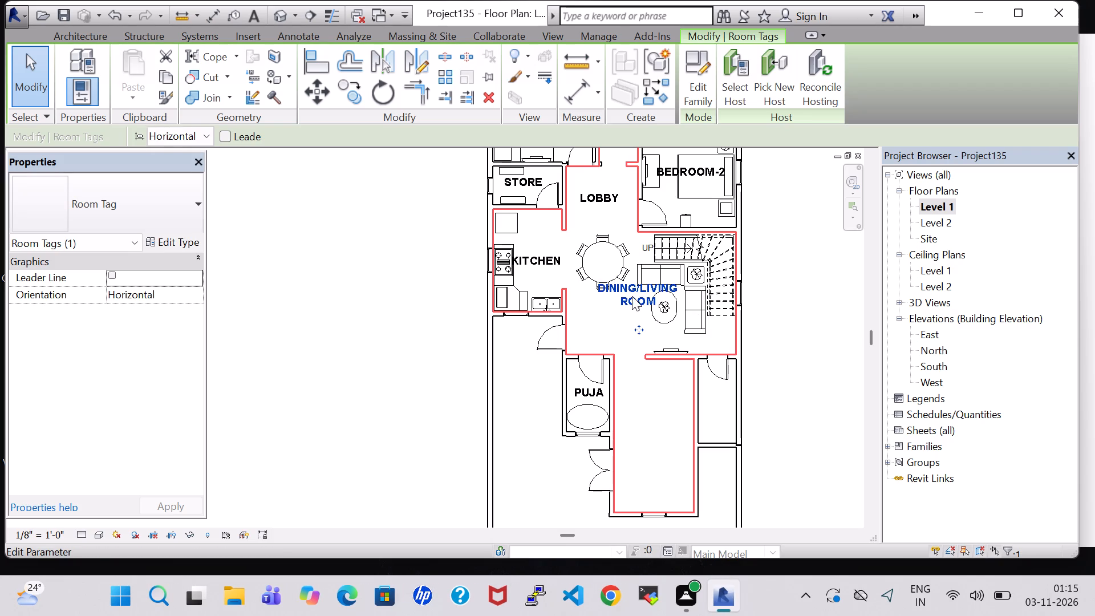
{"action": "key", "text": "Down"}
{"action": "key", "text": "Down"}
{"action": "key", "text": "Down"}
{"action": "left_click", "coordinate": [780, 298]}
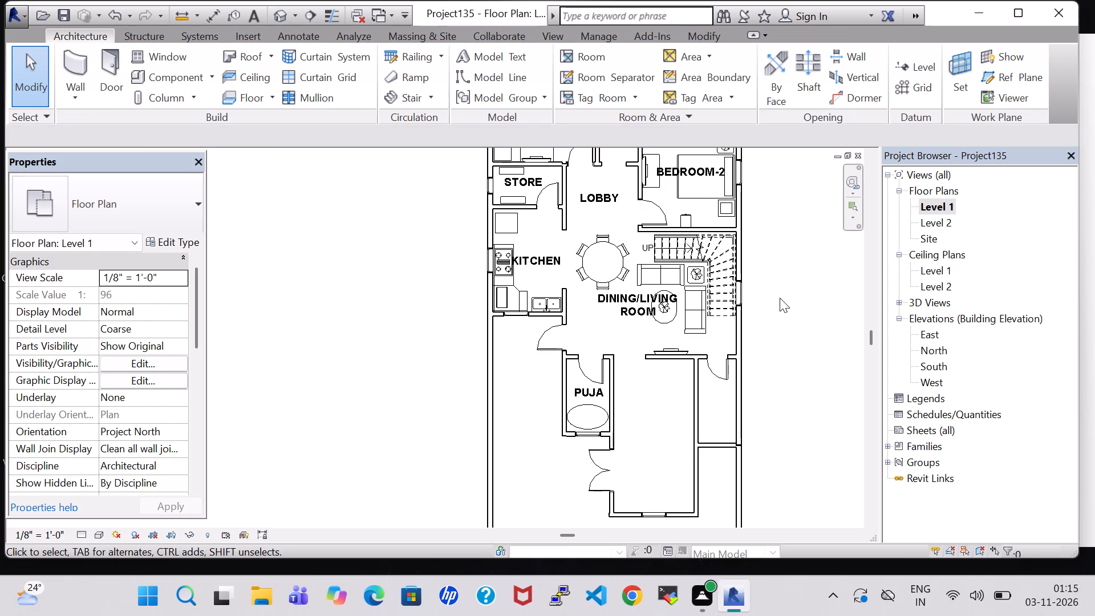
Load the Chair-Corbu family from the Furniture Seating folder for placement.
{"action": "scroll", "coordinate": [780, 298], "scroll_direction": "down", "scroll_amount": 2}
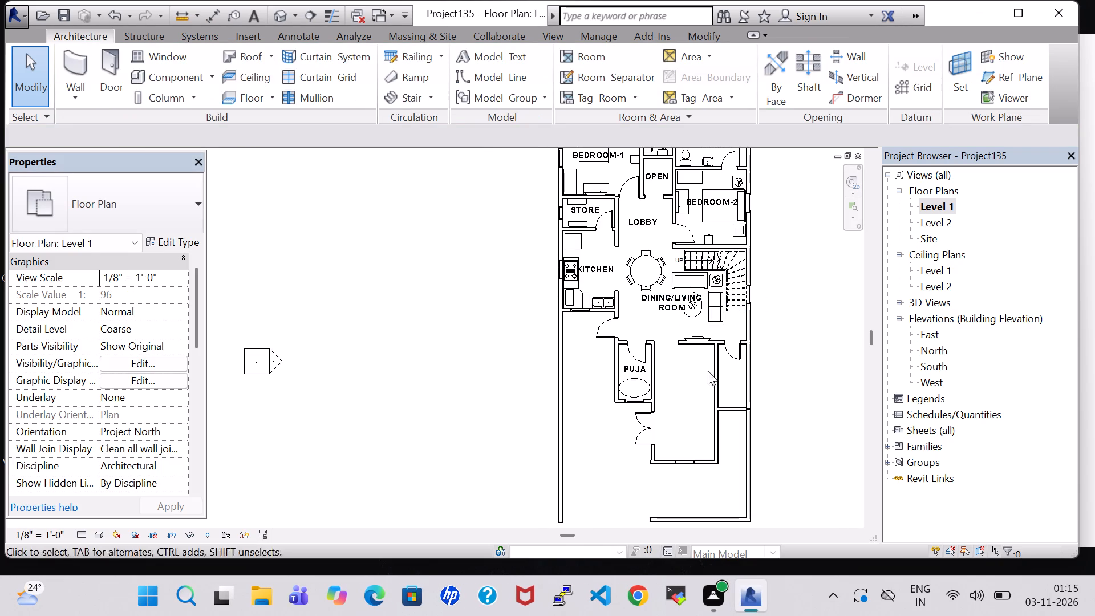
{"action": "left_click", "coordinate": [147, 84]}
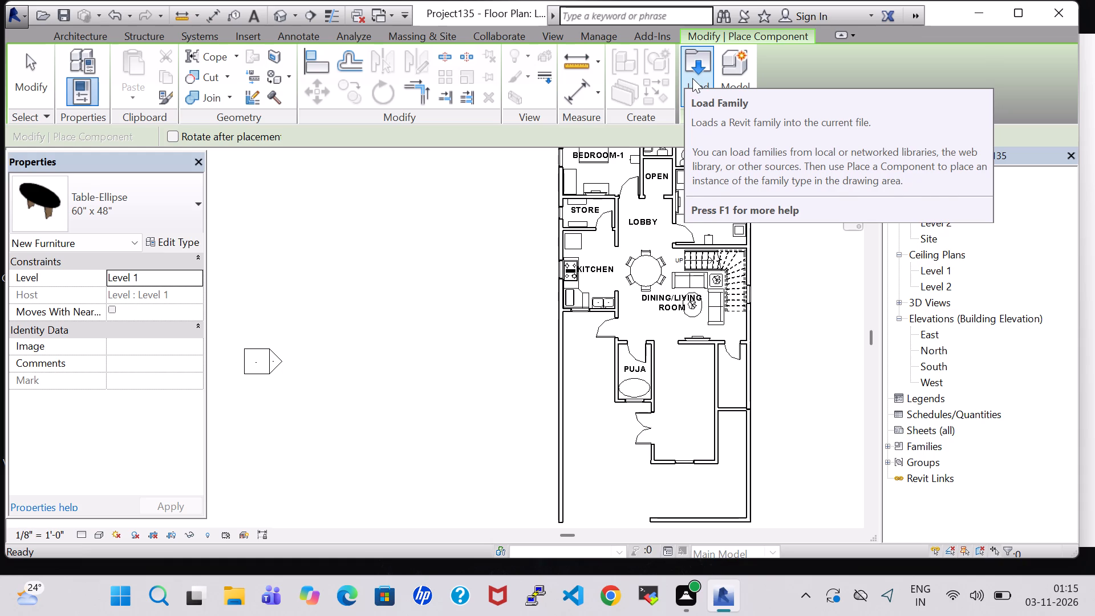
{"action": "left_click", "coordinate": [692, 78]}
{"action": "scroll", "coordinate": [635, 399], "scroll_direction": "down", "scroll_amount": 2}
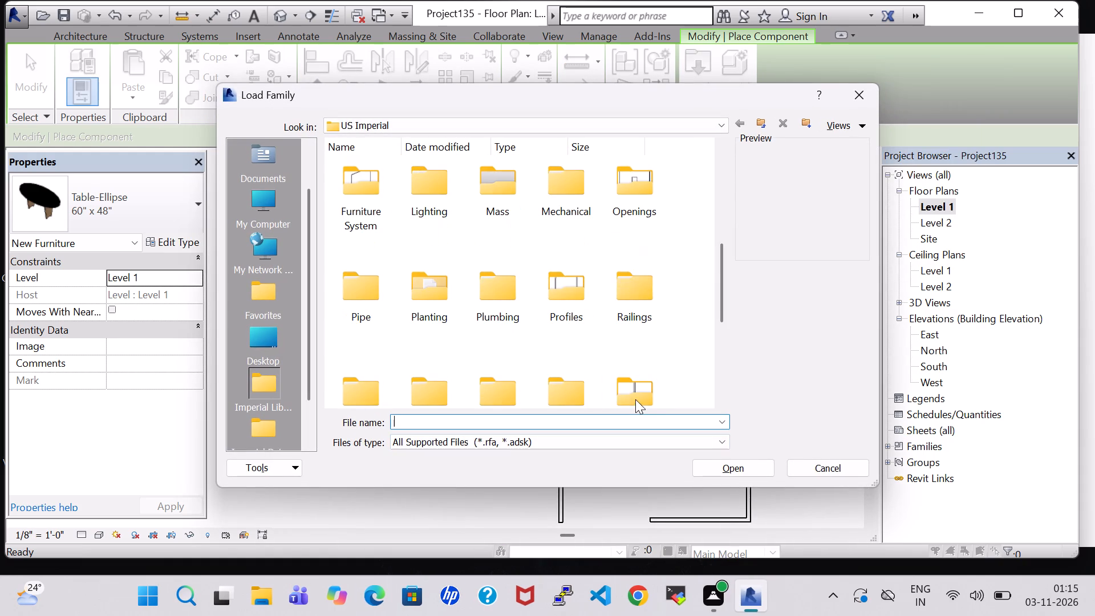
{"action": "scroll", "coordinate": [642, 189], "scroll_direction": "up", "scroll_amount": 2}
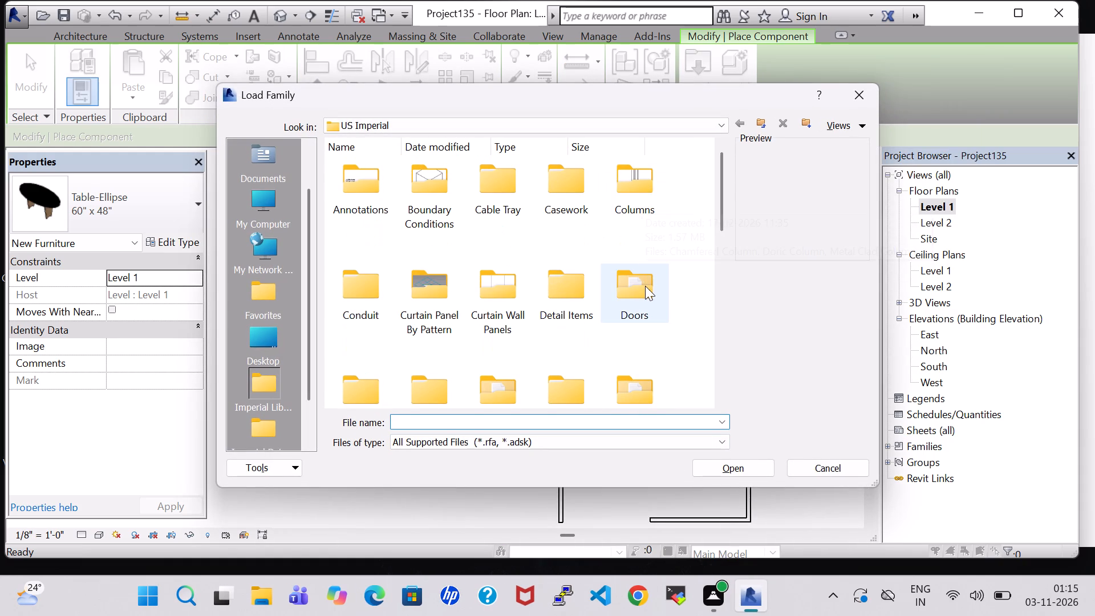
{"action": "left_click", "coordinate": [640, 363]}
{"action": "double_click", "coordinate": [643, 382]}
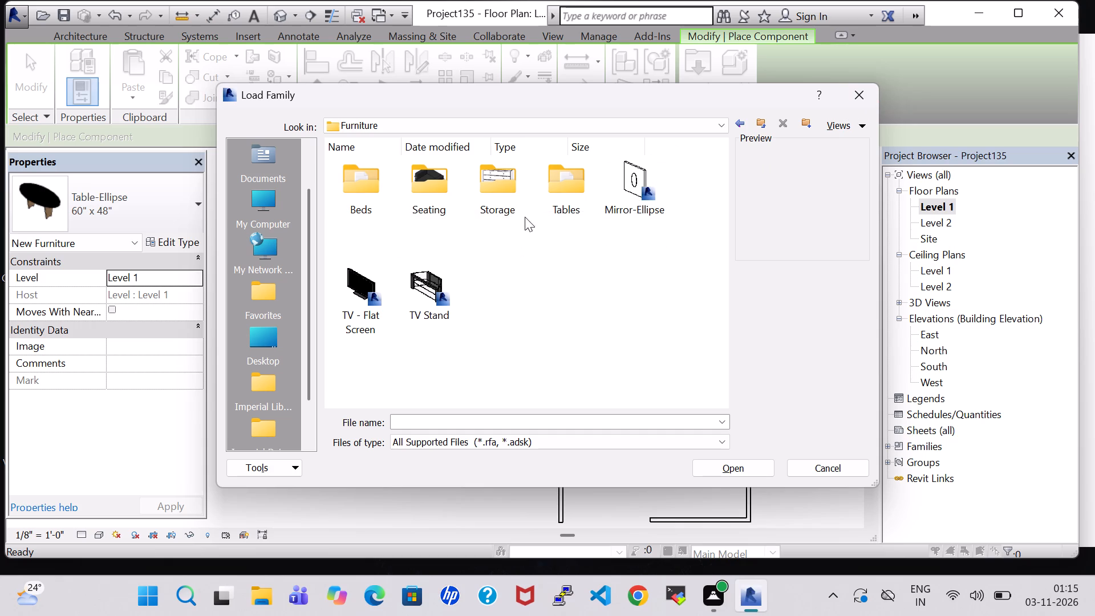
{"action": "double_click", "coordinate": [408, 198]}
{"action": "left_click", "coordinate": [554, 202]}
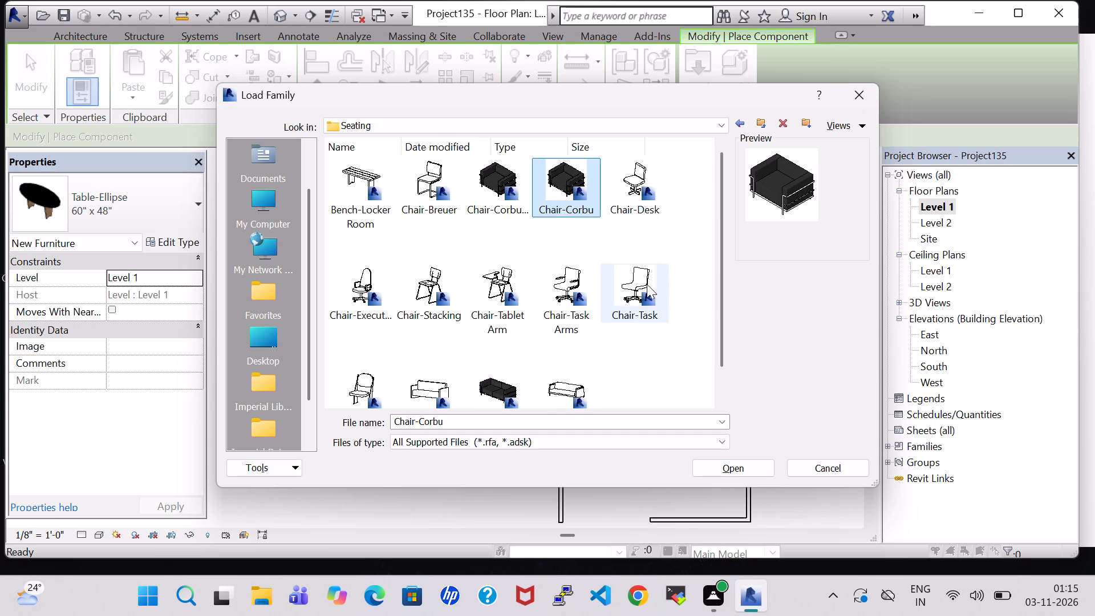
{"action": "left_click", "coordinate": [749, 470]}
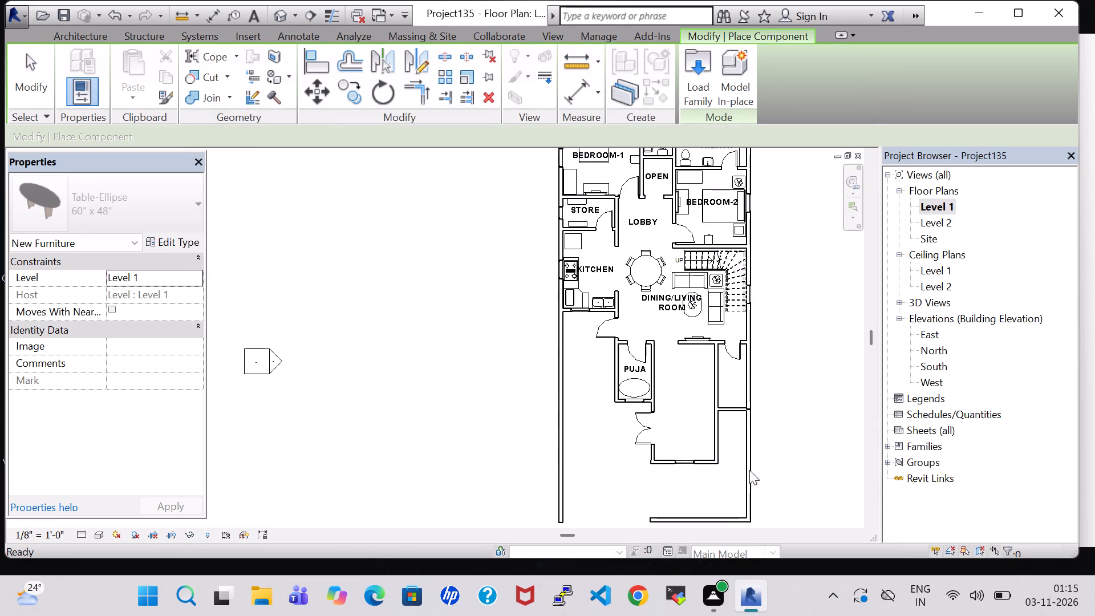
Place a Chair-Corbu in the long room beside PUJA, rotated to face the PUJA wall.
{"action": "scroll", "coordinate": [695, 431], "scroll_direction": "up", "scroll_amount": 9}
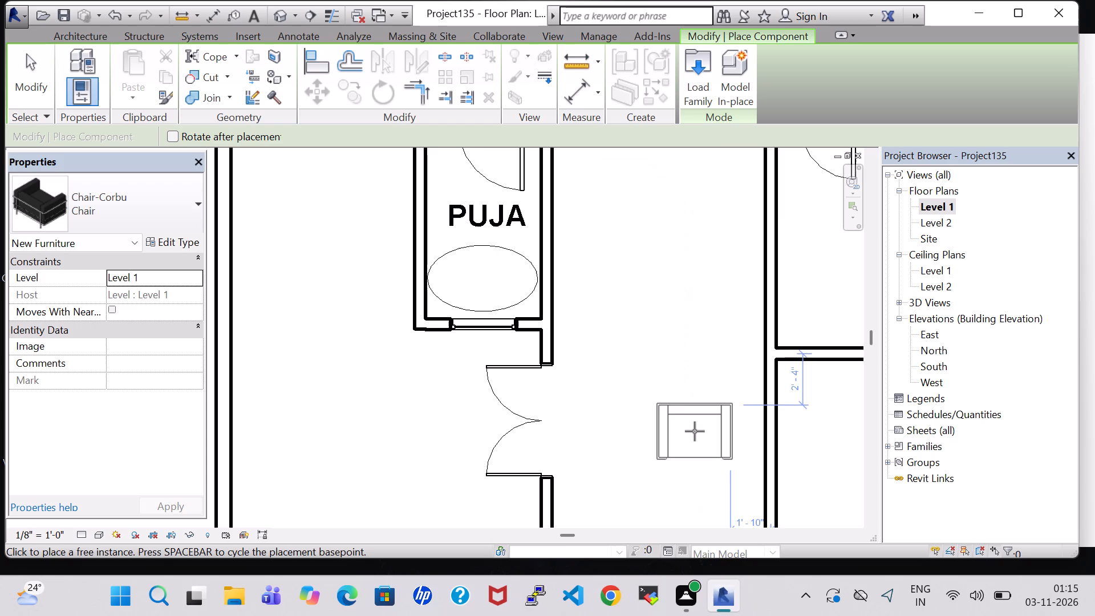
{"action": "key", "text": "space"}
{"action": "key", "text": "space"}
{"action": "key", "text": "space"}
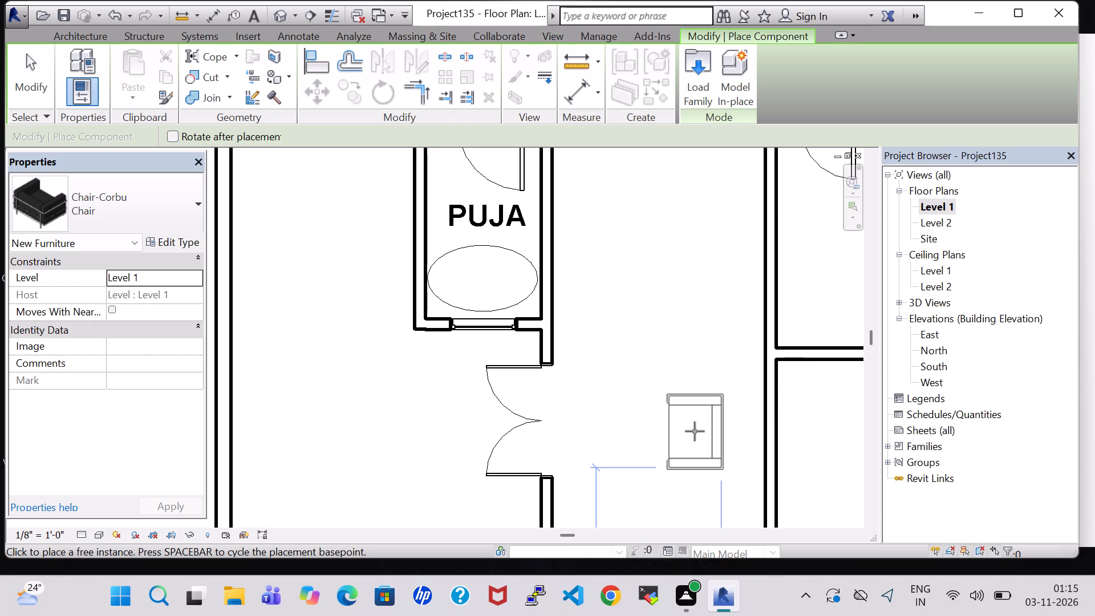
{"action": "scroll", "coordinate": [695, 431], "scroll_direction": "down", "scroll_amount": 4}
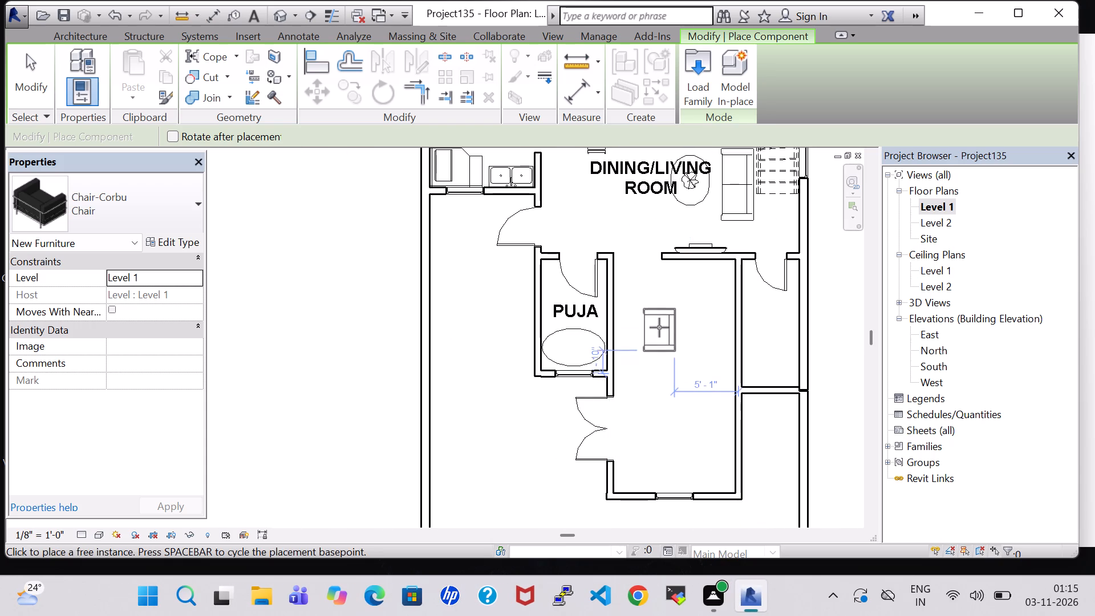
{"action": "left_click", "coordinate": [659, 327]}
{"action": "key", "text": "Escape"}
{"action": "key", "text": "Escape"}
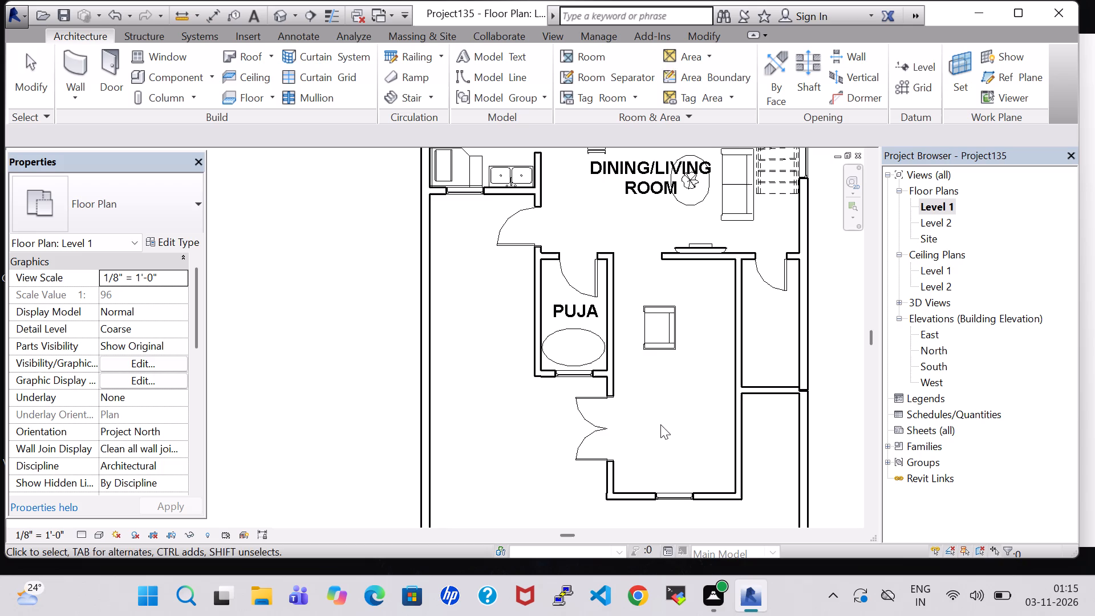
Create a similar Sofa-Corbu from the living area's sofa and place it lengthwise along the long room's wall, opposite the chair.
{"action": "left_click", "coordinate": [737, 200]}
{"action": "right_click", "coordinate": [737, 200]}
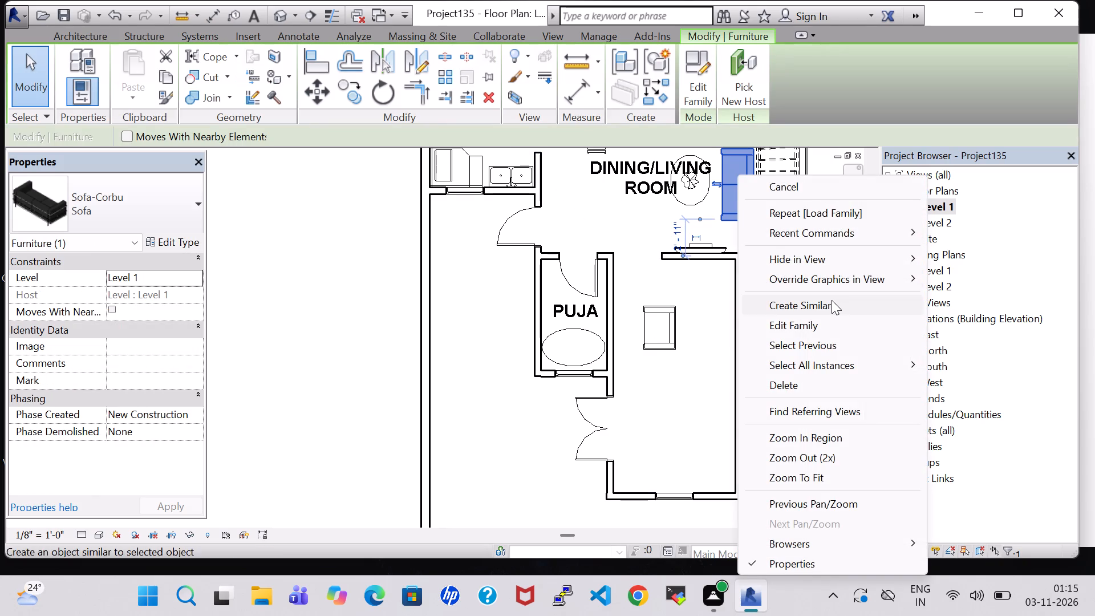
{"action": "left_click", "coordinate": [832, 300]}
{"action": "key", "text": "space"}
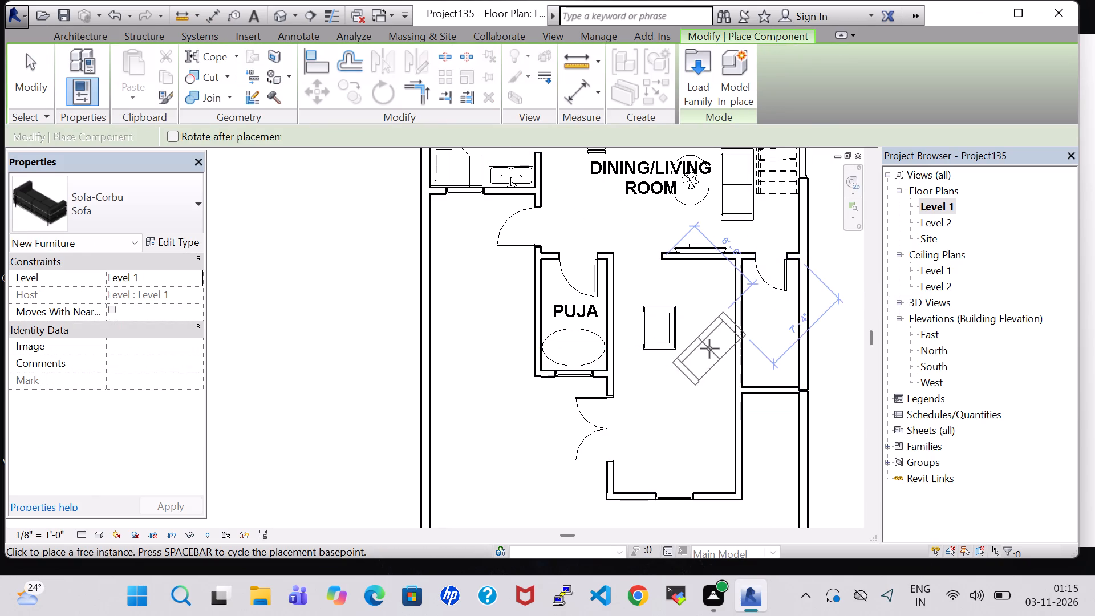
{"action": "key", "text": "space"}
{"action": "key", "text": "space"}
{"action": "key", "text": "space"}
{"action": "key", "text": "space"}
{"action": "key", "text": "space"}
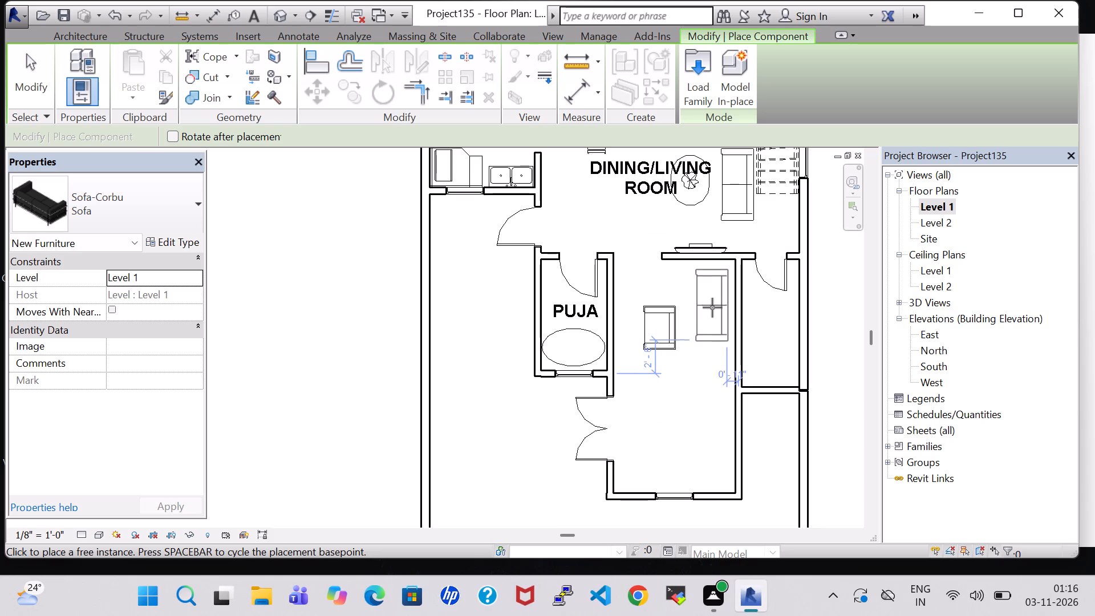
{"action": "left_click", "coordinate": [712, 329]}
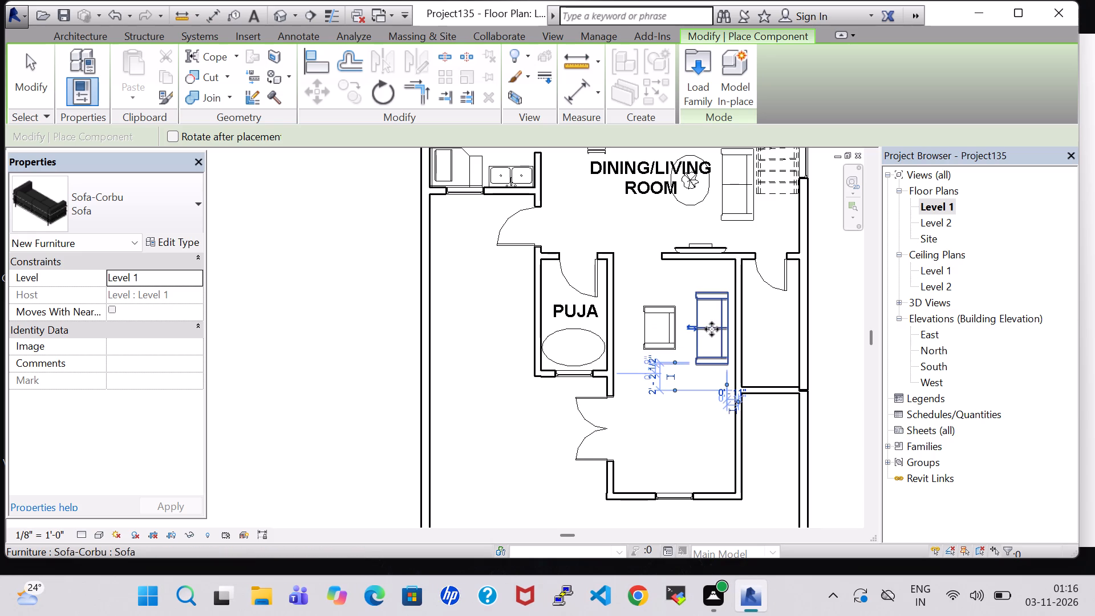
Place a second Sofa-Corbu in line with the first along the same wall, about 2'-8" from the window wall.
{"action": "left_click", "coordinate": [716, 431]}
{"action": "key", "text": "space"}
{"action": "key", "text": "space"}
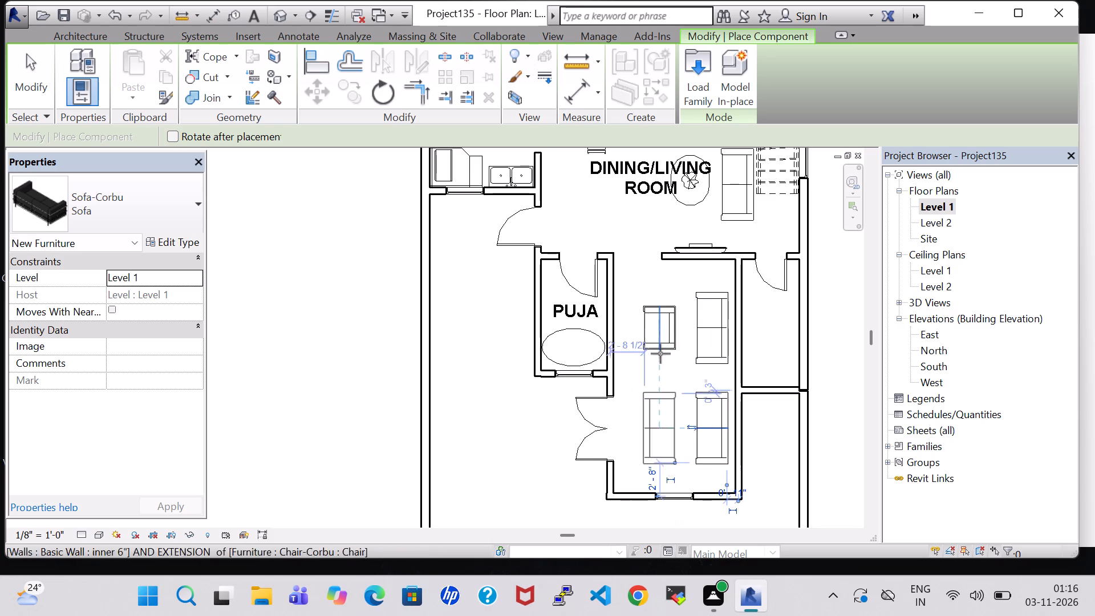
{"action": "key", "text": "space"}
{"action": "key", "text": "Escape"}
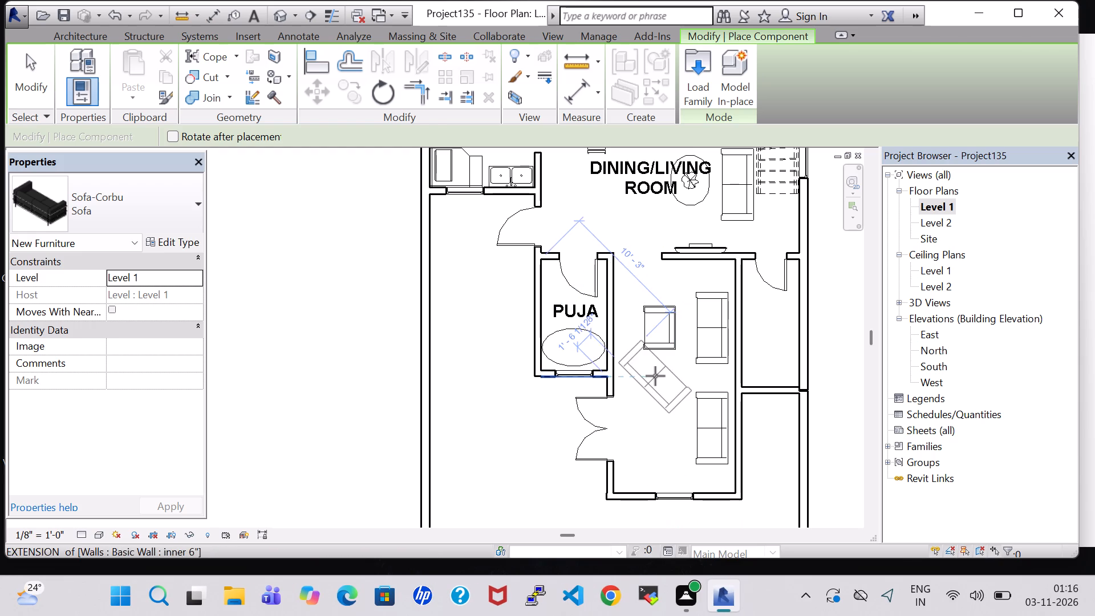
{"action": "key", "text": "Escape"}
Create a similar Chair-Corbu and place it parallel to the window wall, about 2'-10" from the double-door wall and 11" from the window wall.
{"action": "left_click", "coordinate": [660, 336]}
{"action": "right_click", "coordinate": [660, 336]}
{"action": "left_click", "coordinate": [710, 305]}
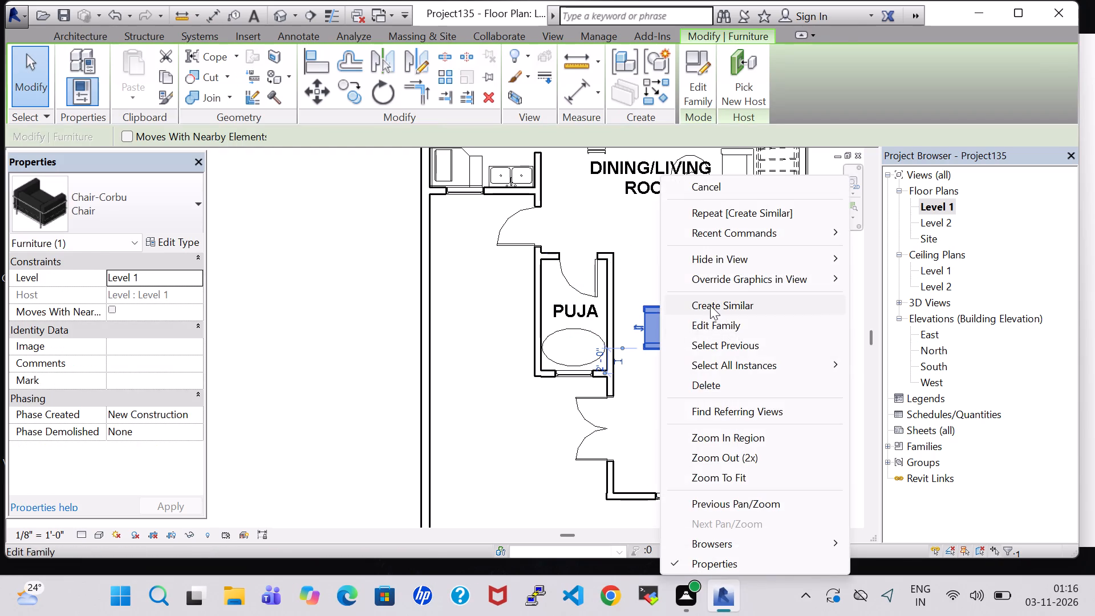
{"action": "key", "text": "space"}
{"action": "key", "text": "space"}
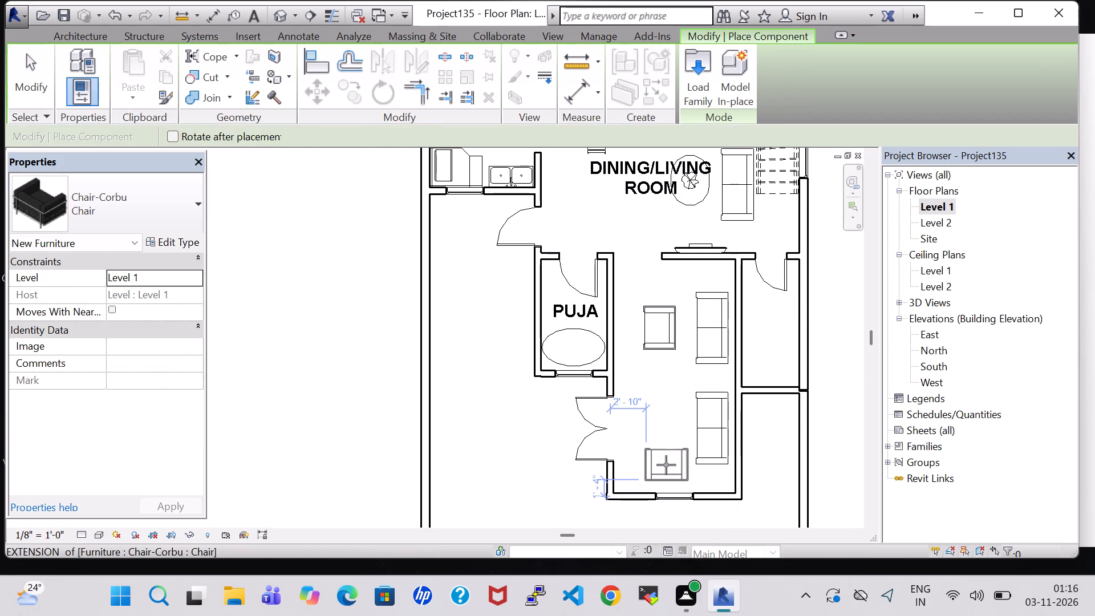
{"action": "scroll", "coordinate": [666, 468], "scroll_direction": "up", "scroll_amount": 3}
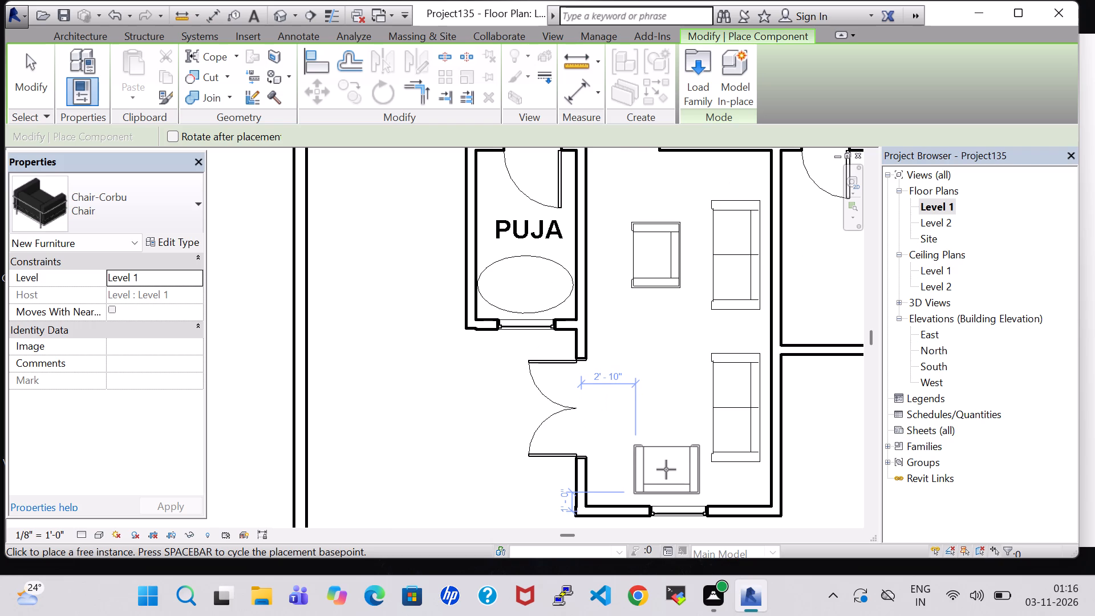
{"action": "left_click", "coordinate": [666, 471]}
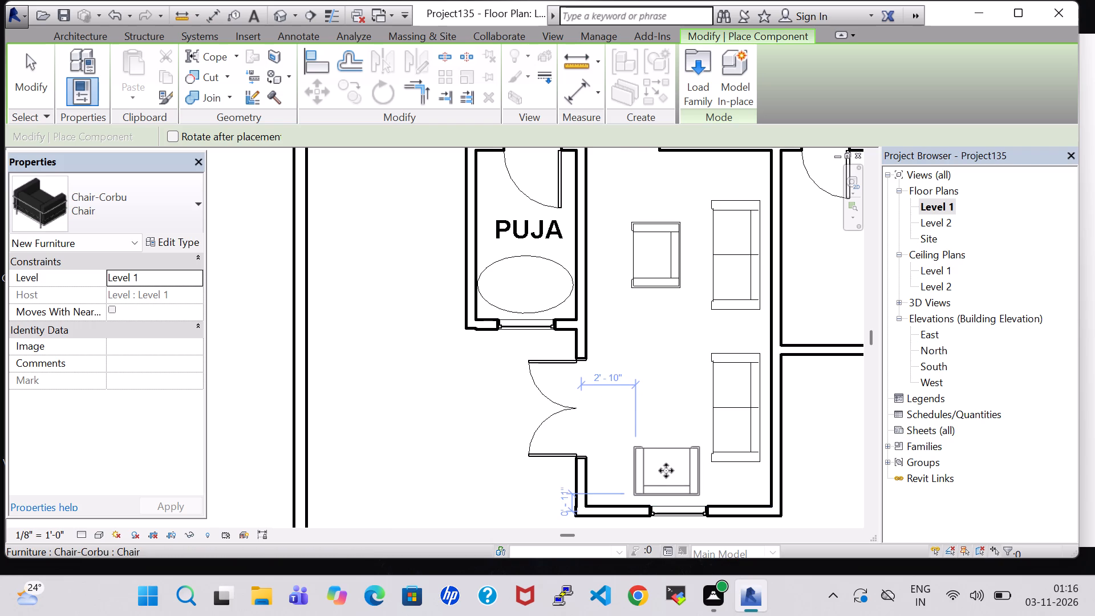
{"action": "key", "text": "Escape"}
{"action": "key", "text": "Escape"}
Turn the chair beside the PUJA room around to face the sofas.
{"action": "left_click", "coordinate": [642, 236]}
{"action": "key", "text": "space"}
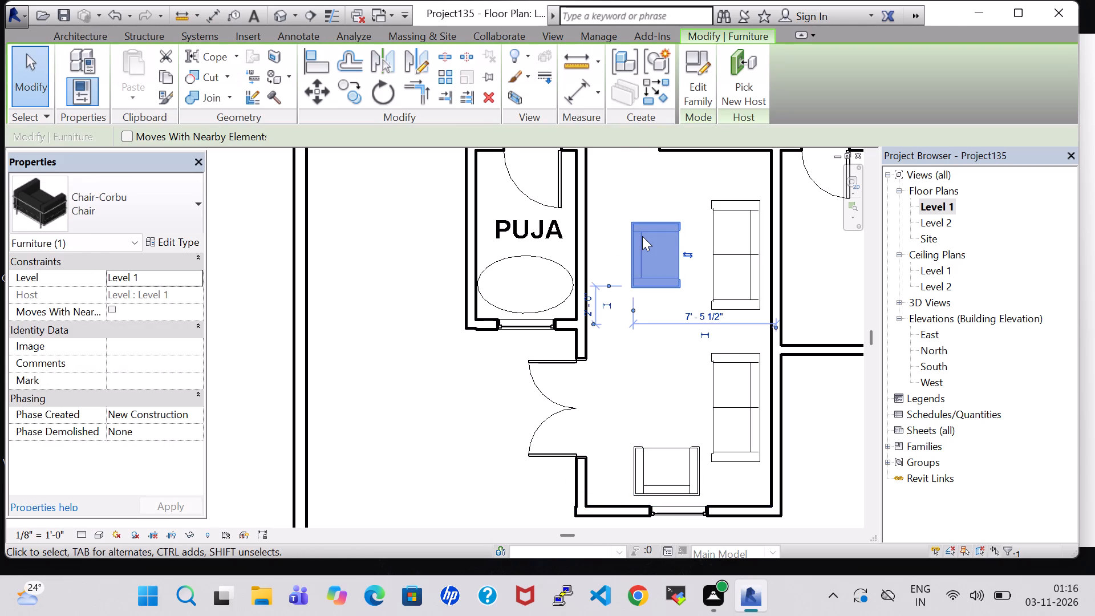
Delete the Corbu chair that stands beside the PUJA room, facing the sofas.
{"action": "key", "text": "space"}
{"action": "key", "text": "Delete"}
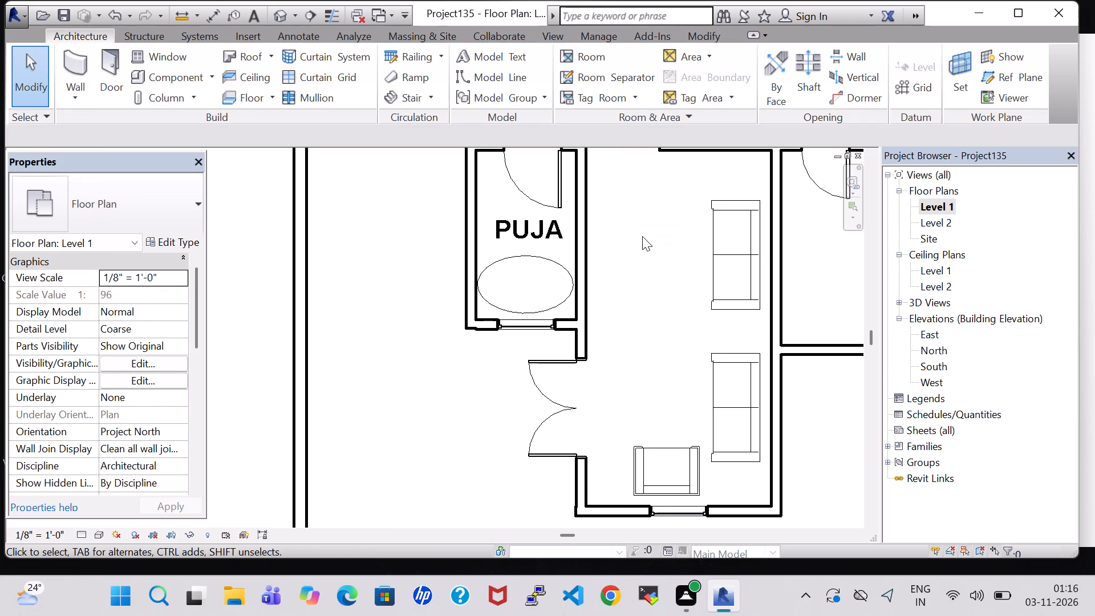
Nudge the sofa across from the PUJA room closer to the wall behind it, to 7" from that wall.
{"action": "left_click", "coordinate": [723, 248]}
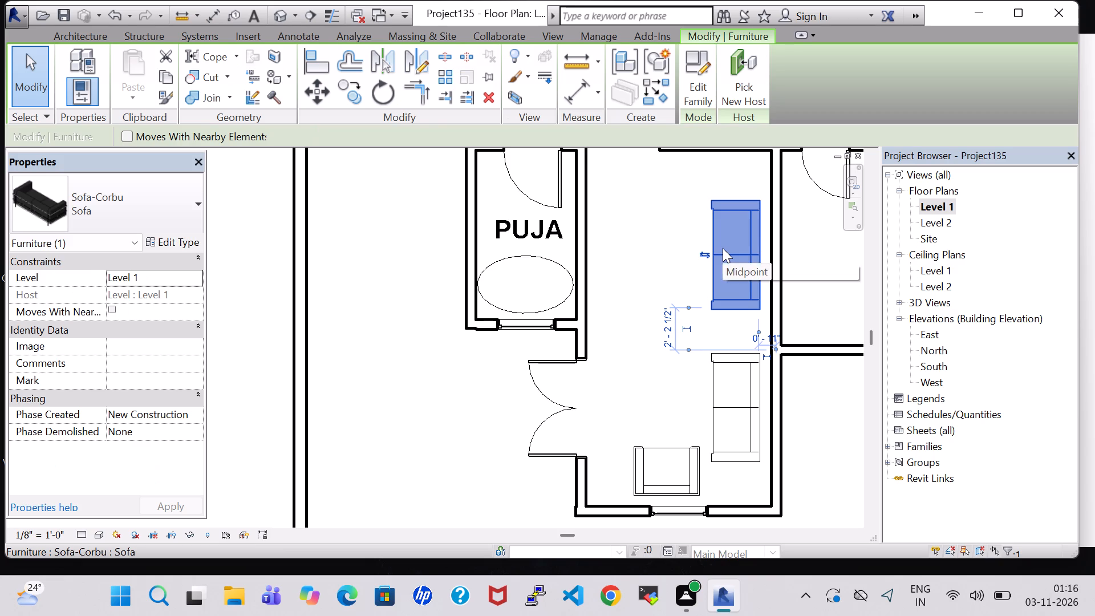
{"action": "key", "text": "Right"}
{"action": "key", "text": "Right"}
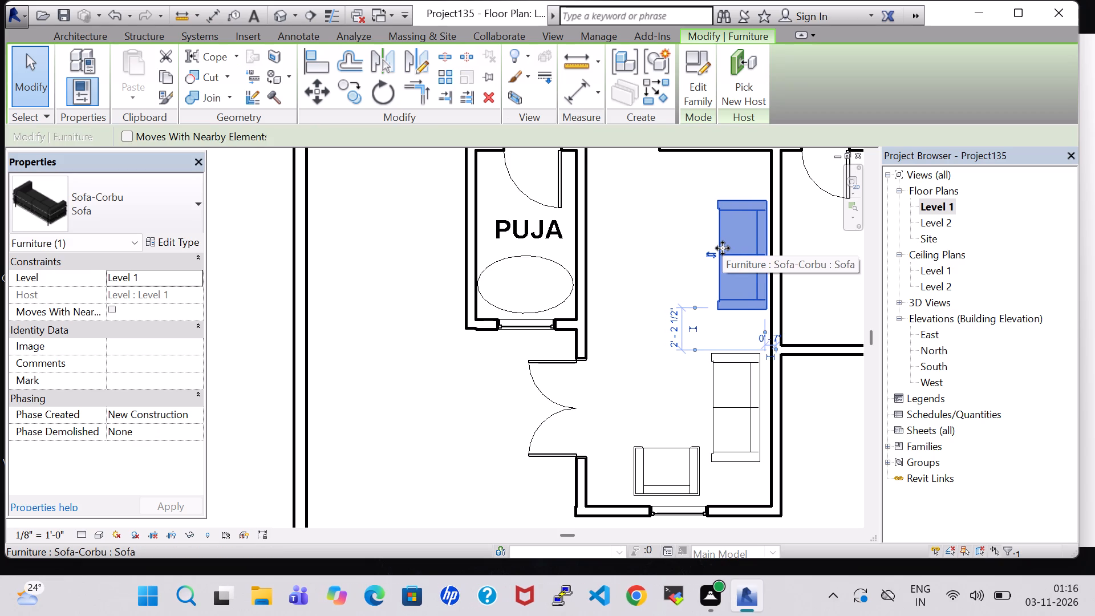
Nudge the sofa nearest the window wall to 3'-4" from the window wall and 7" from the wall behind it.
{"action": "left_click", "coordinate": [730, 426]}
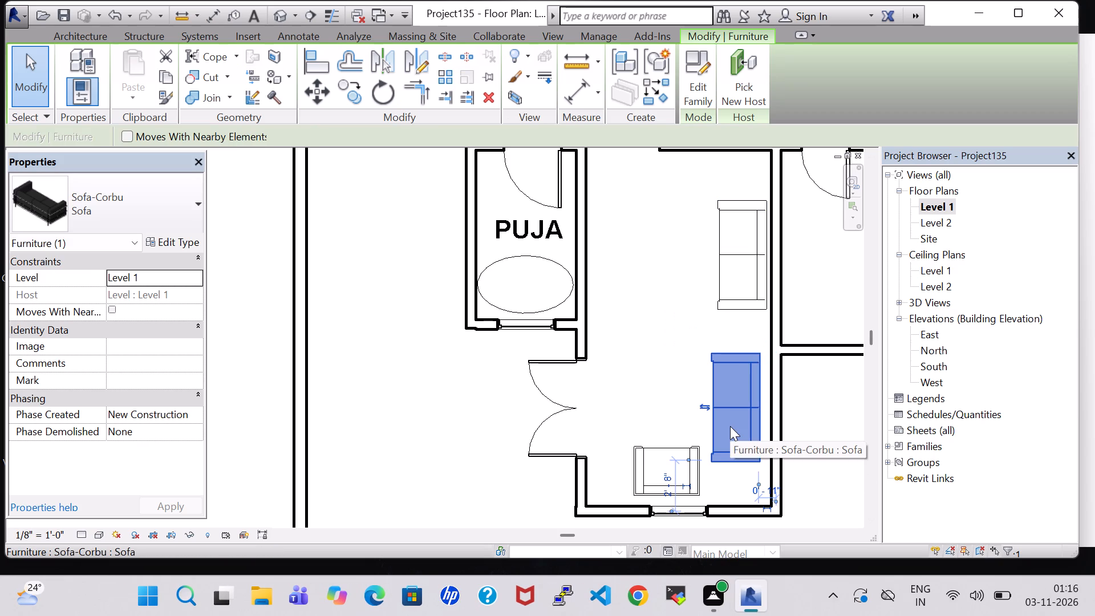
{"action": "key", "text": "Up"}
{"action": "key", "text": "Up"}
{"action": "key", "text": "Up"}
{"action": "key", "text": "Up"}
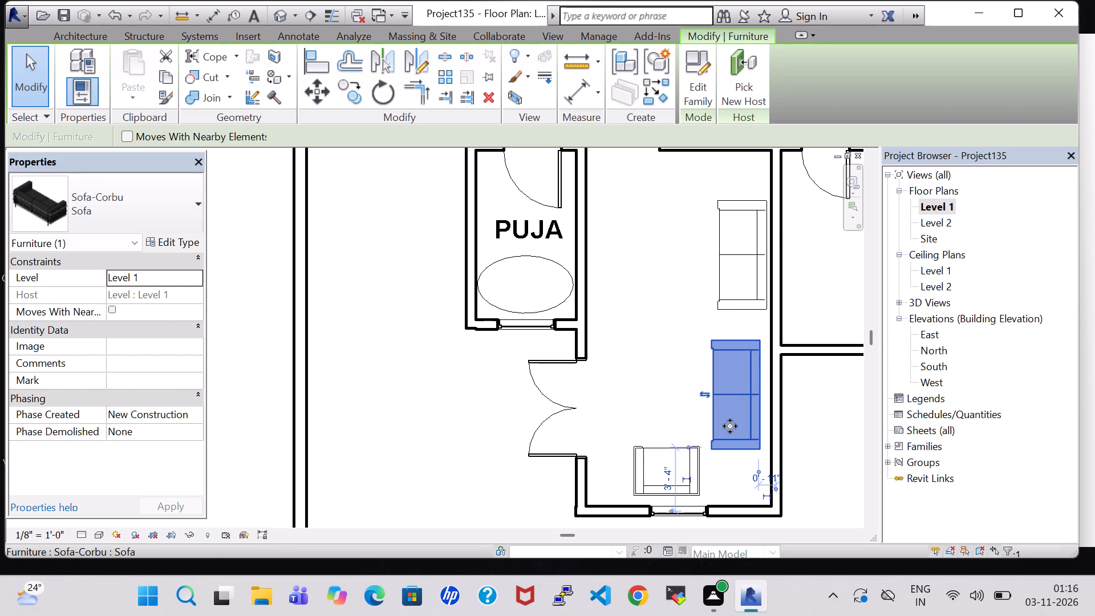
{"action": "key", "text": "Right"}
{"action": "key", "text": "Right"}
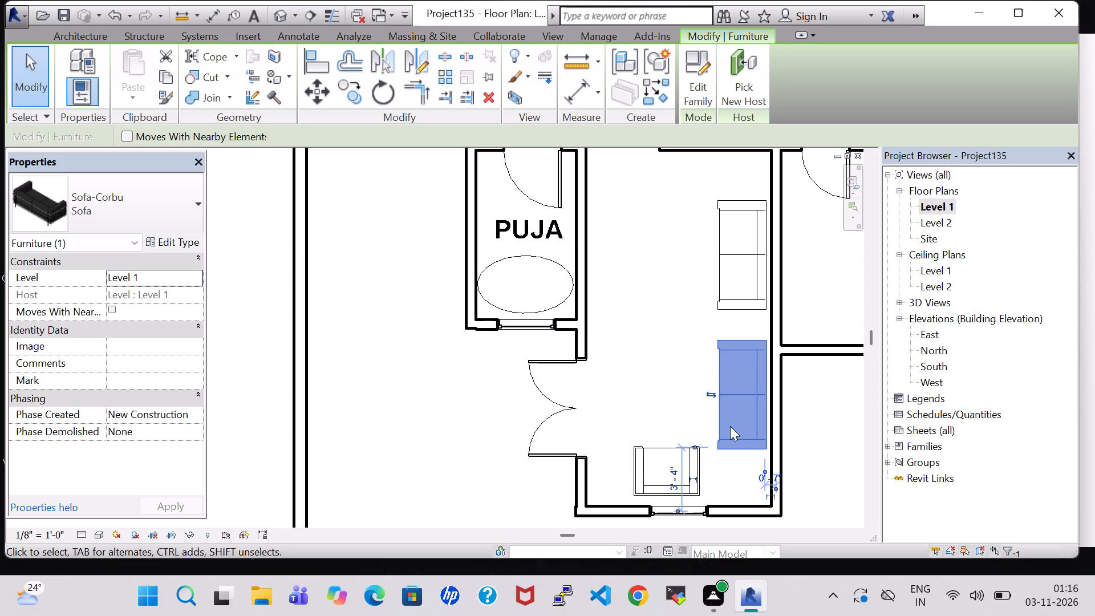
{"action": "left_click", "coordinate": [644, 323]}
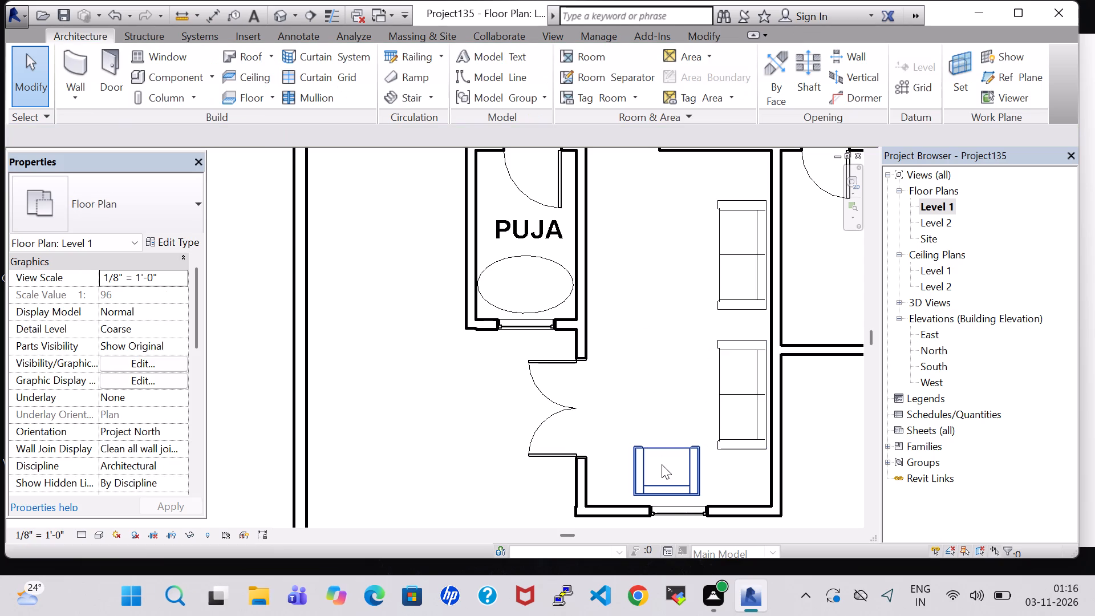
Create a similar Chair-Corbu and place it against the wall shared with the dining/living room, about 2'-5" from the sofas' wall.
{"action": "left_click", "coordinate": [659, 452]}
{"action": "right_click", "coordinate": [659, 452]}
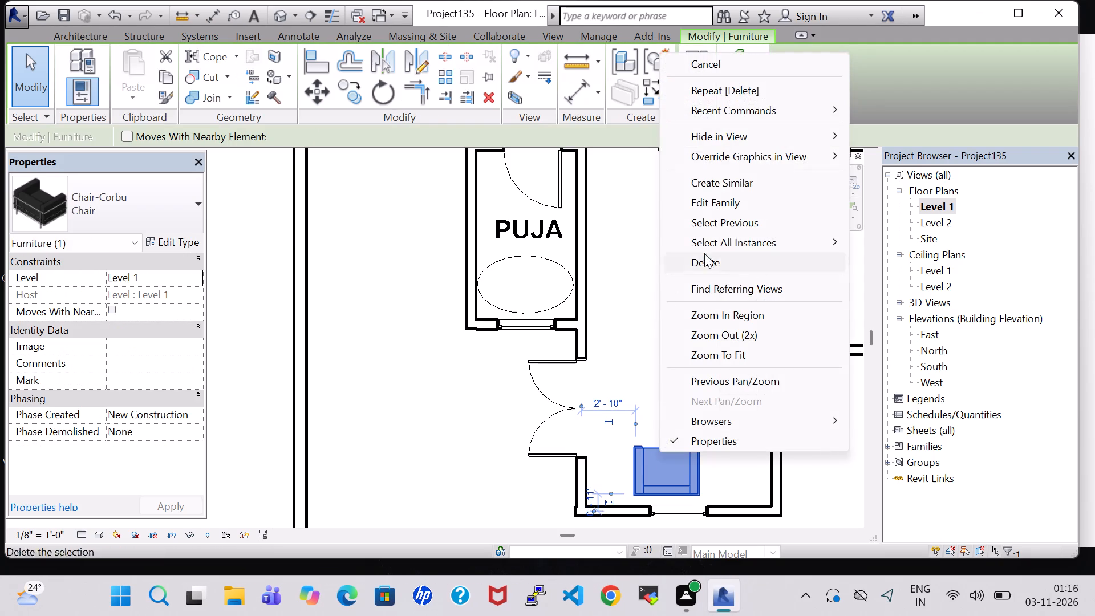
{"action": "left_click", "coordinate": [748, 176]}
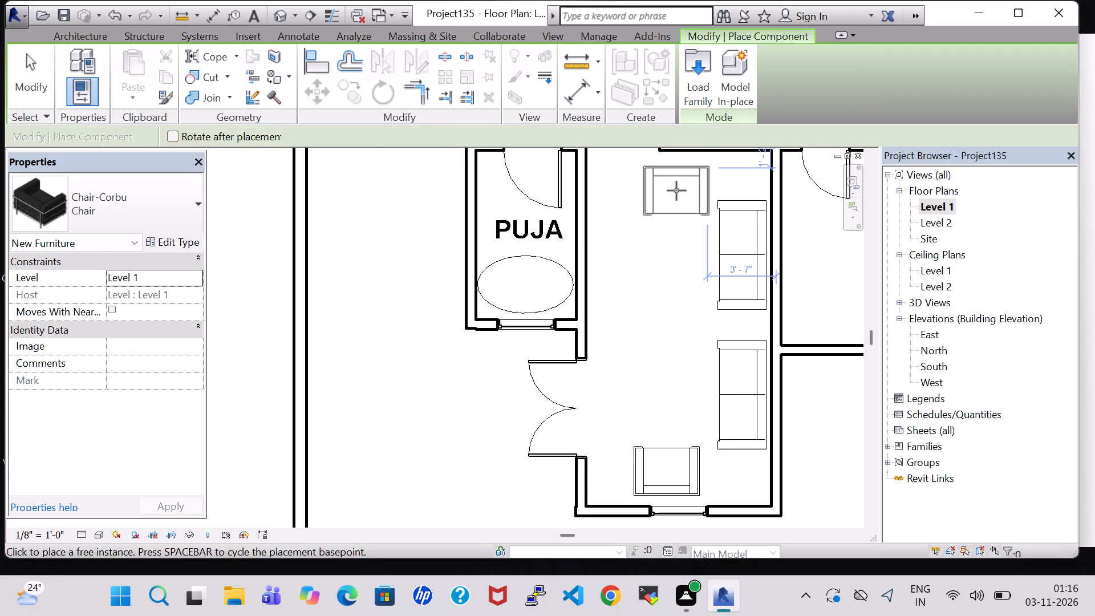
{"action": "scroll", "coordinate": [676, 191], "scroll_direction": "up", "scroll_amount": 3}
{"action": "middle_click_drag", "start_coordinate": [696, 184], "coordinate": [696, 254]}
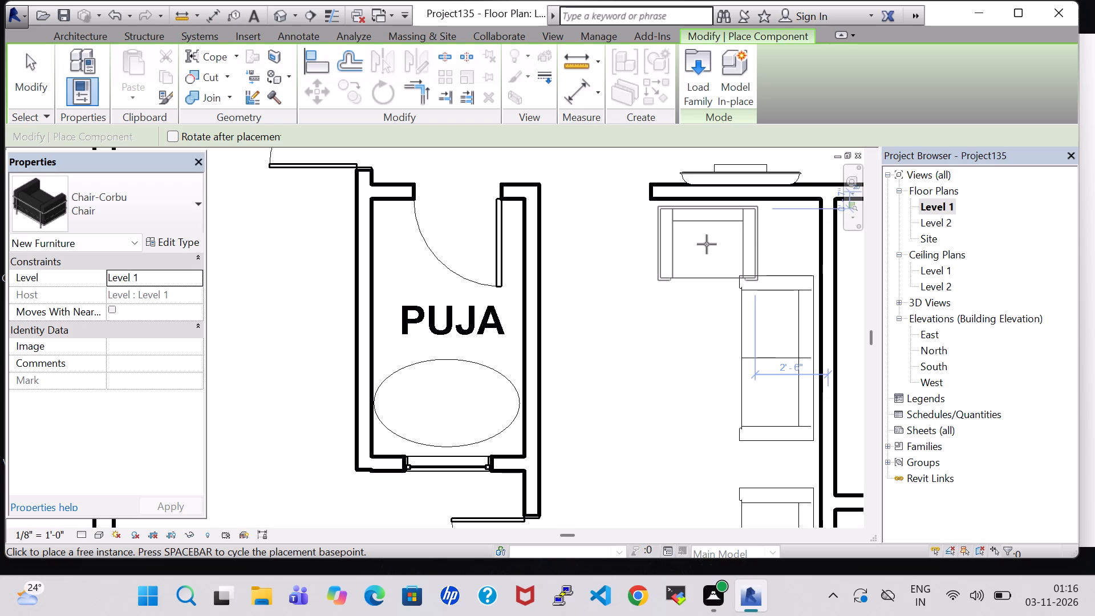
{"action": "scroll", "coordinate": [705, 242], "scroll_direction": "up", "scroll_amount": 3}
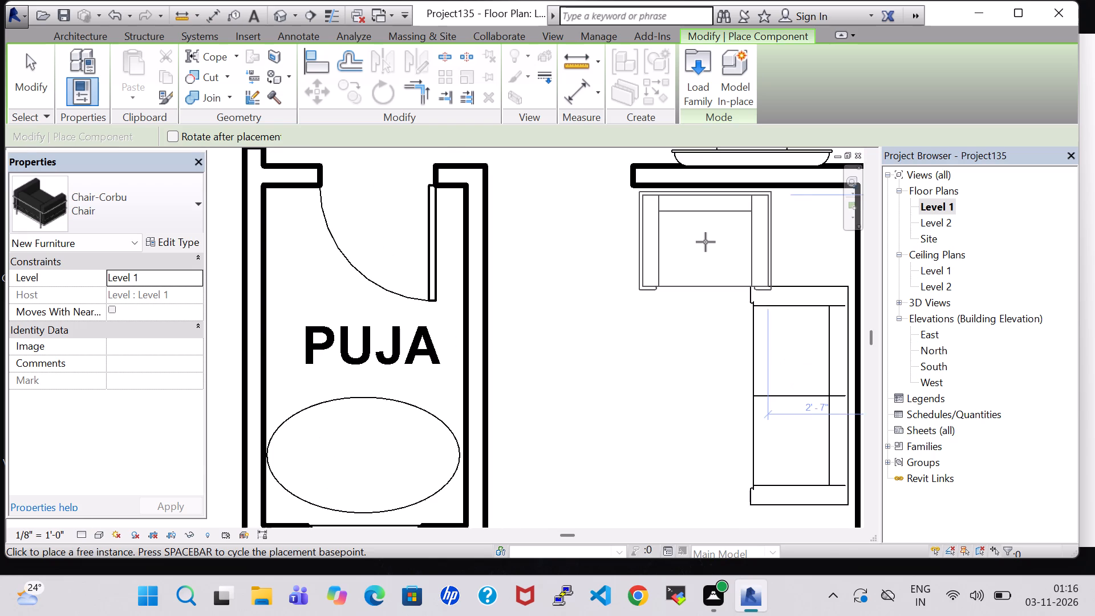
{"action": "left_click", "coordinate": [713, 242]}
{"action": "key", "text": "Escape"}
{"action": "key", "text": "Escape"}
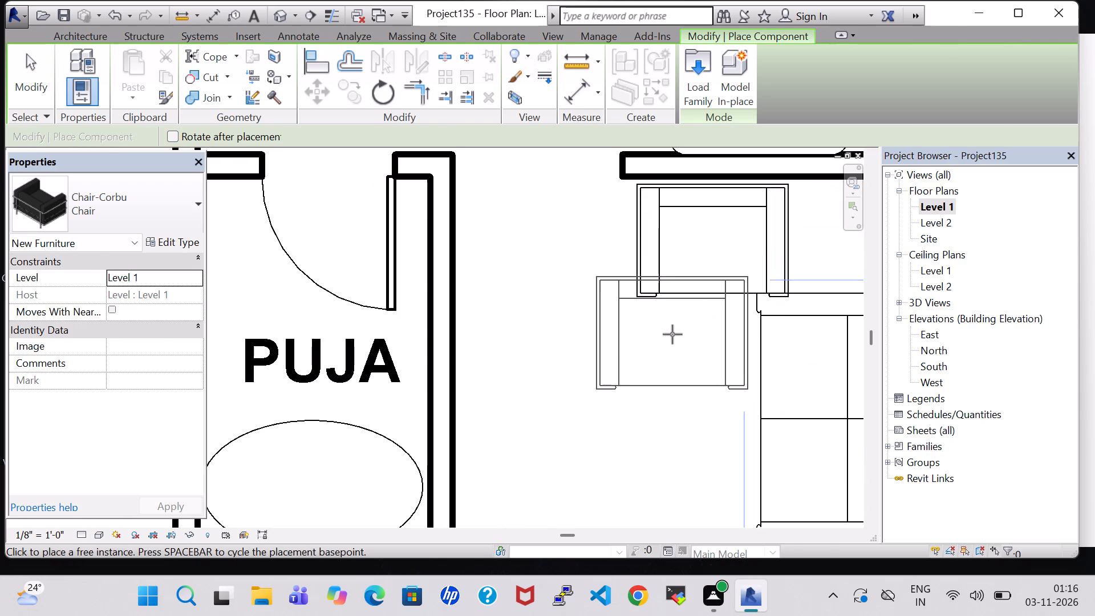
Nudge the sofa beside the new chair about 6" toward the other sofa to clear the corner.
{"action": "scroll", "coordinate": [672, 334], "scroll_direction": "down", "scroll_amount": 4}
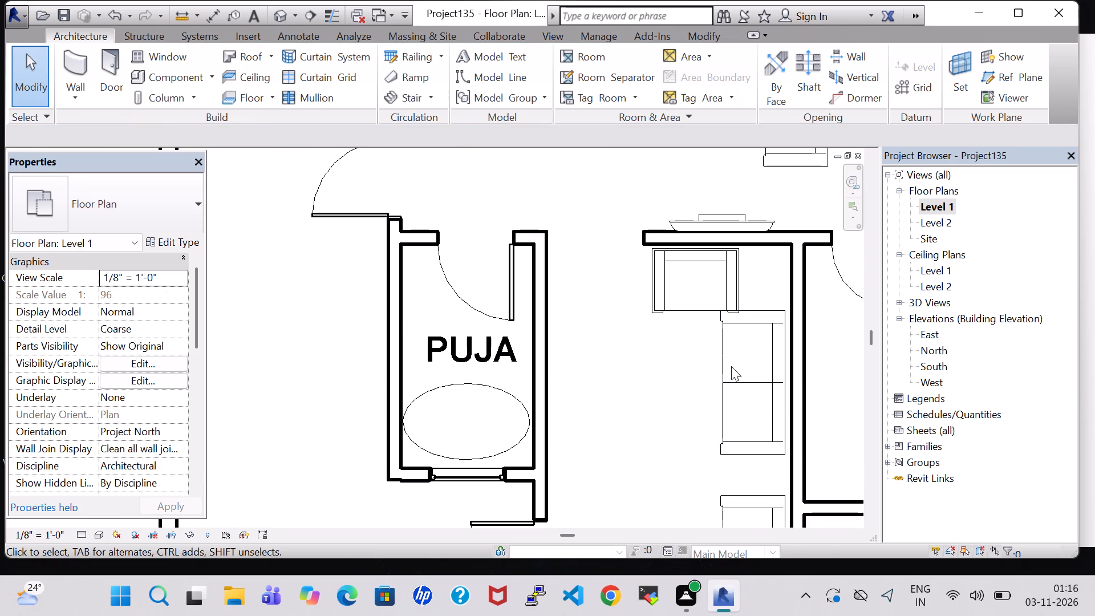
{"action": "left_click", "coordinate": [733, 386]}
{"action": "key", "text": "Down"}
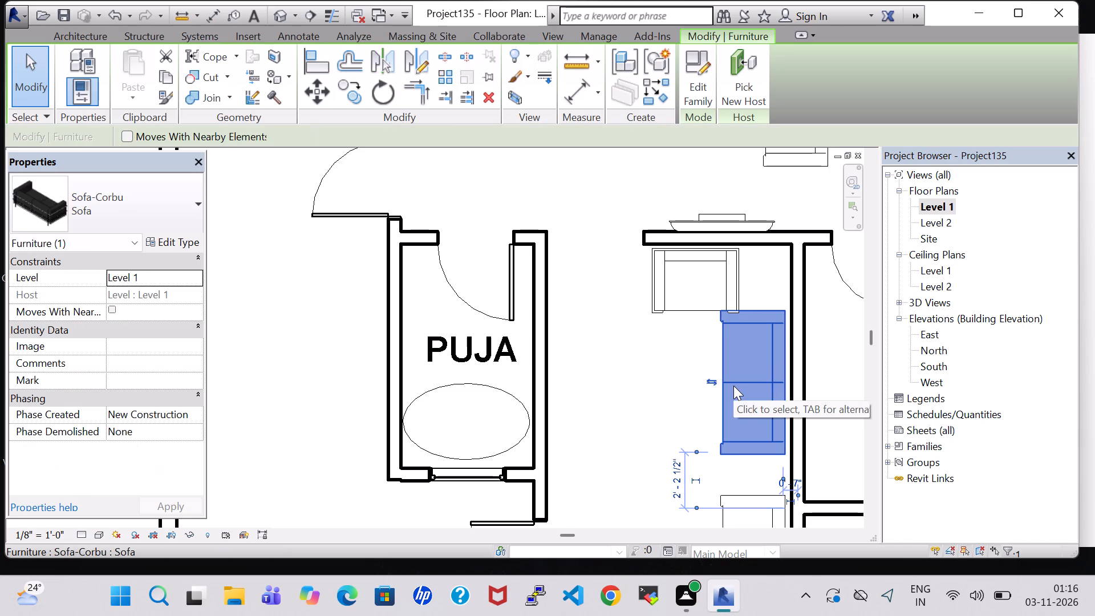
{"action": "key", "text": "Down"}
{"action": "key", "text": "Down"}
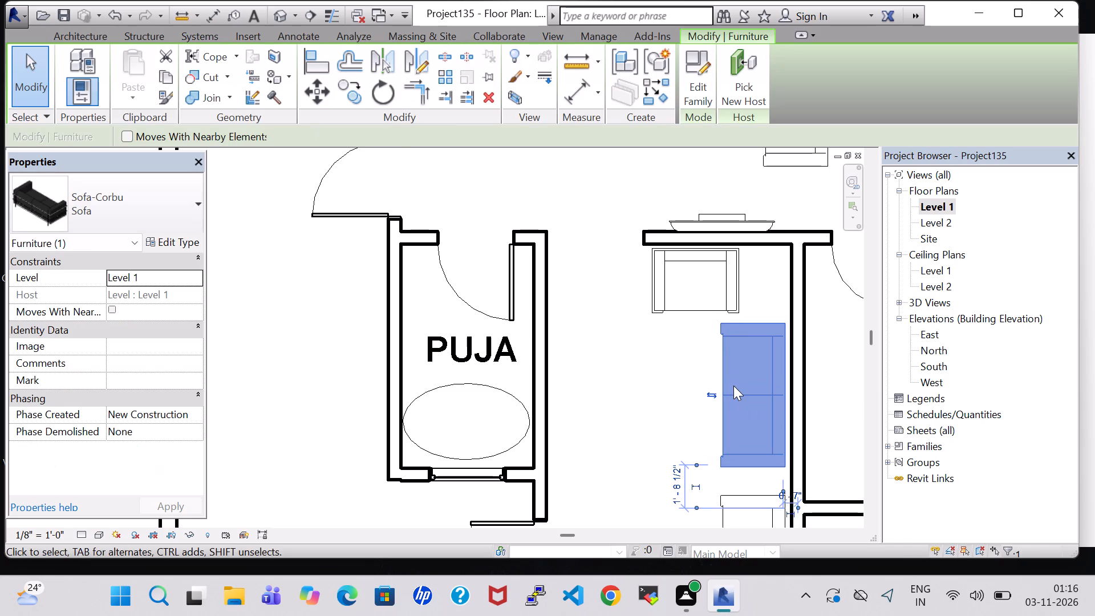
{"action": "left_click", "coordinate": [663, 371]}
Nudge the sofa nearest the window wall to 3'-0" from that wall.
{"action": "scroll", "coordinate": [699, 384], "scroll_direction": "down", "scroll_amount": 5}
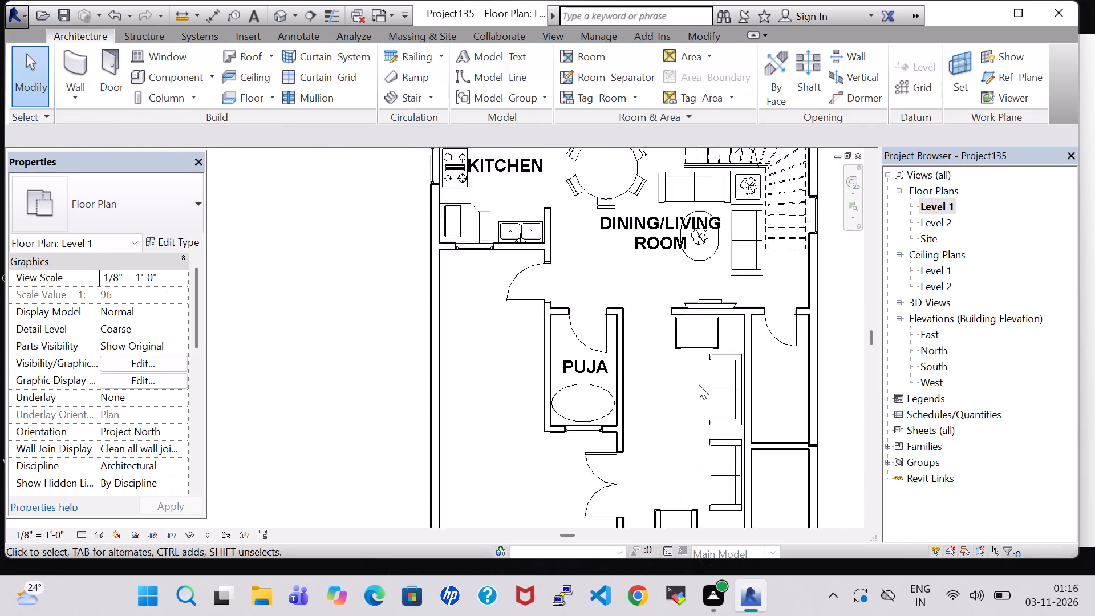
{"action": "scroll", "coordinate": [699, 384], "scroll_direction": "down", "scroll_amount": 1}
{"action": "middle_click_drag", "start_coordinate": [699, 384], "coordinate": [700, 358]}
{"action": "left_click", "coordinate": [716, 437]}
{"action": "key", "text": "Down"}
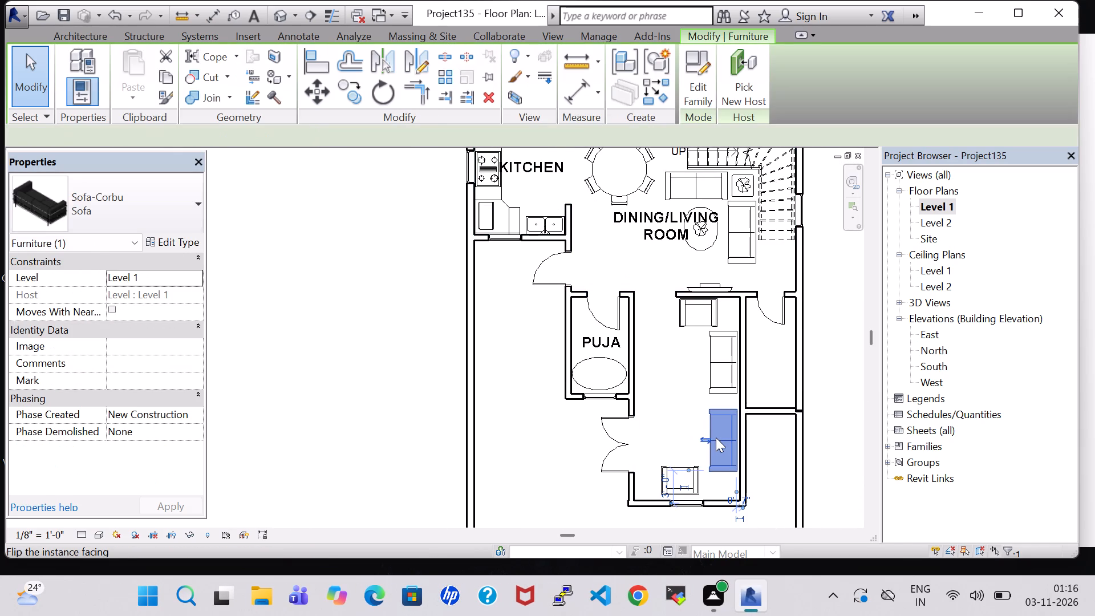
{"action": "left_click", "coordinate": [657, 441]}
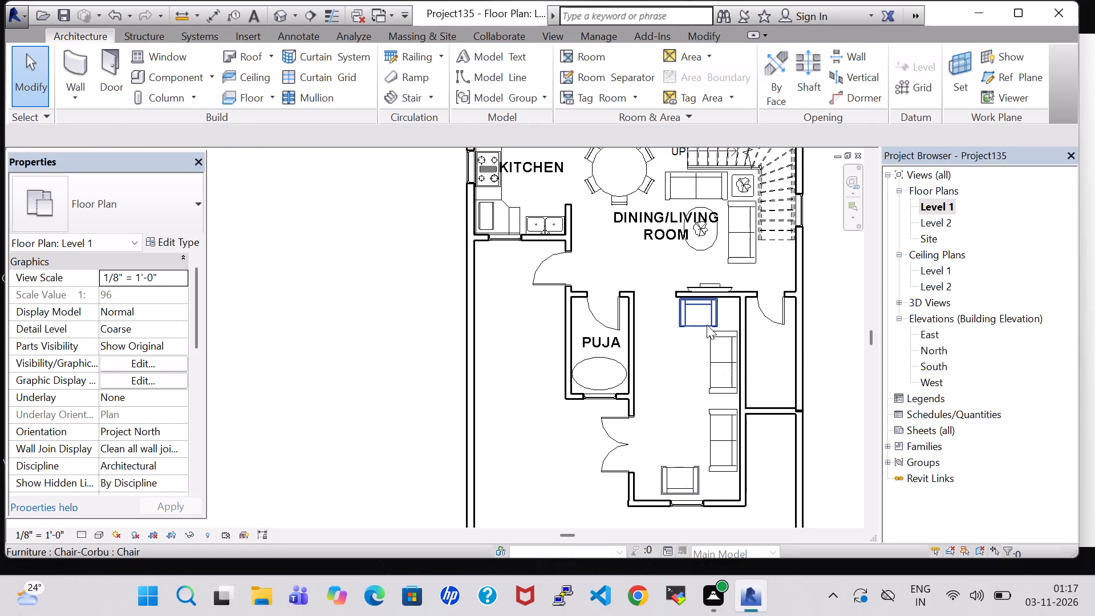
Create a similar Table-Coffee 24" x 24" x 24" from the existing one and place it in the corner between the new chair and sofa.
{"action": "middle_click_drag", "start_coordinate": [647, 259], "coordinate": [658, 309]}
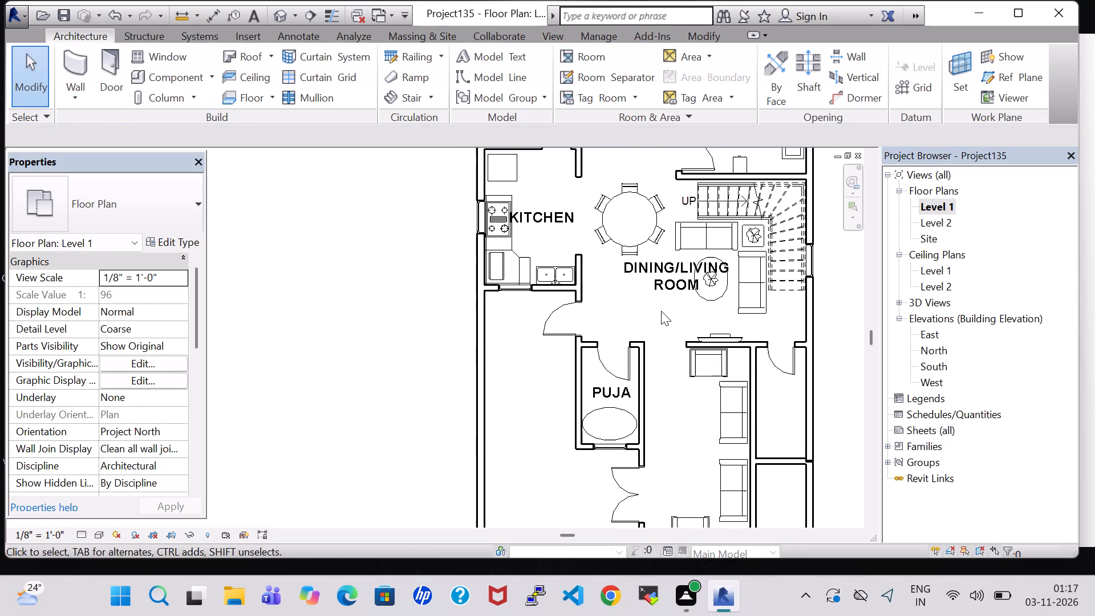
{"action": "left_click", "coordinate": [793, 153]}
{"action": "right_click", "coordinate": [793, 153]}
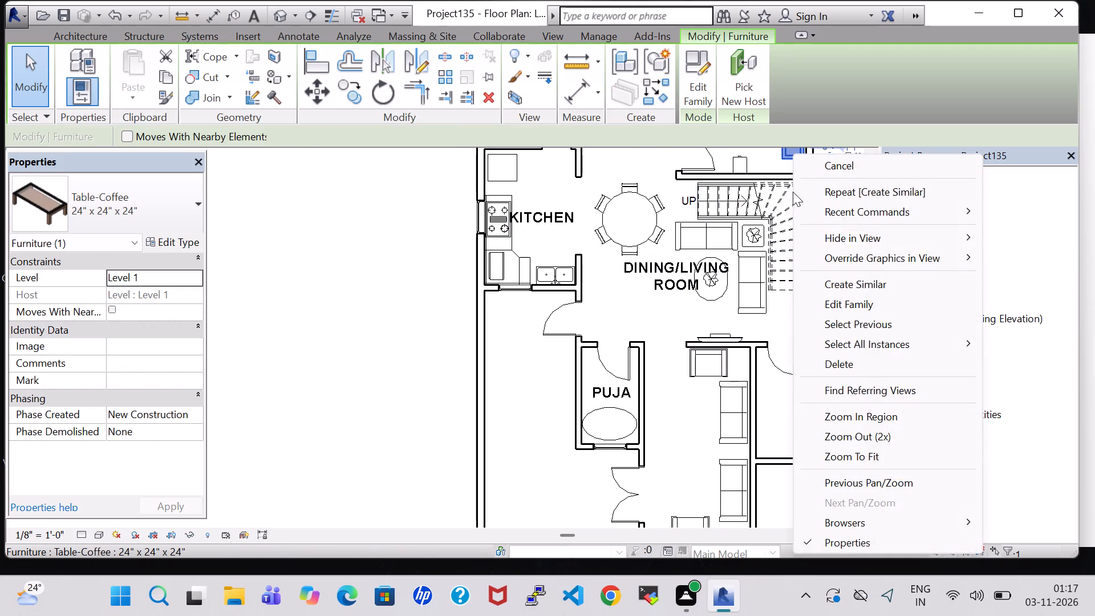
{"action": "left_click", "coordinate": [859, 278]}
{"action": "scroll", "coordinate": [755, 414], "scroll_direction": "up", "scroll_amount": 7}
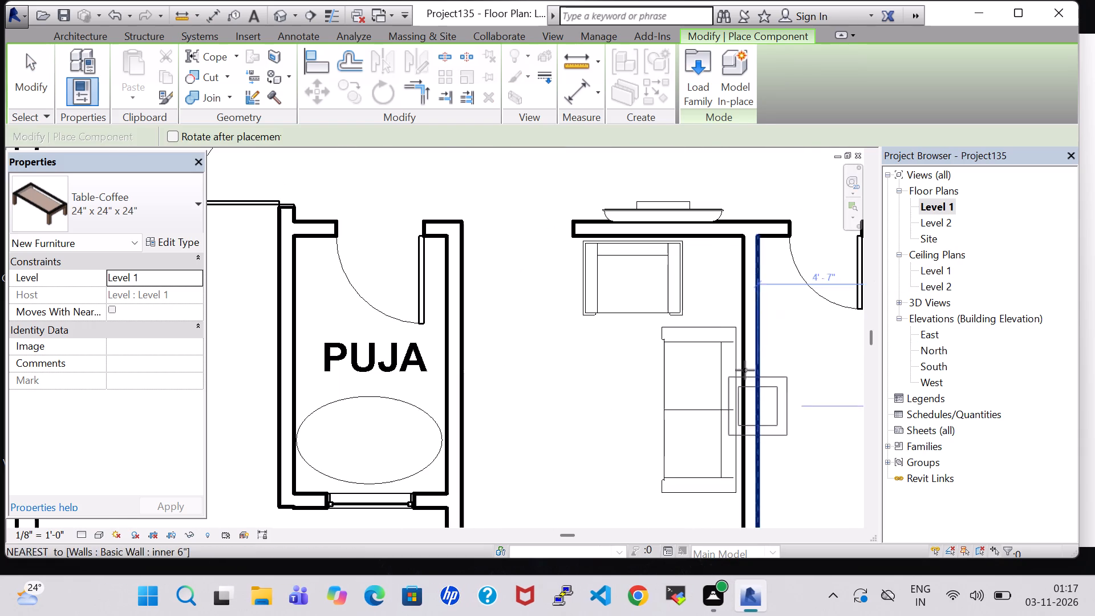
{"action": "left_click", "coordinate": [714, 282]}
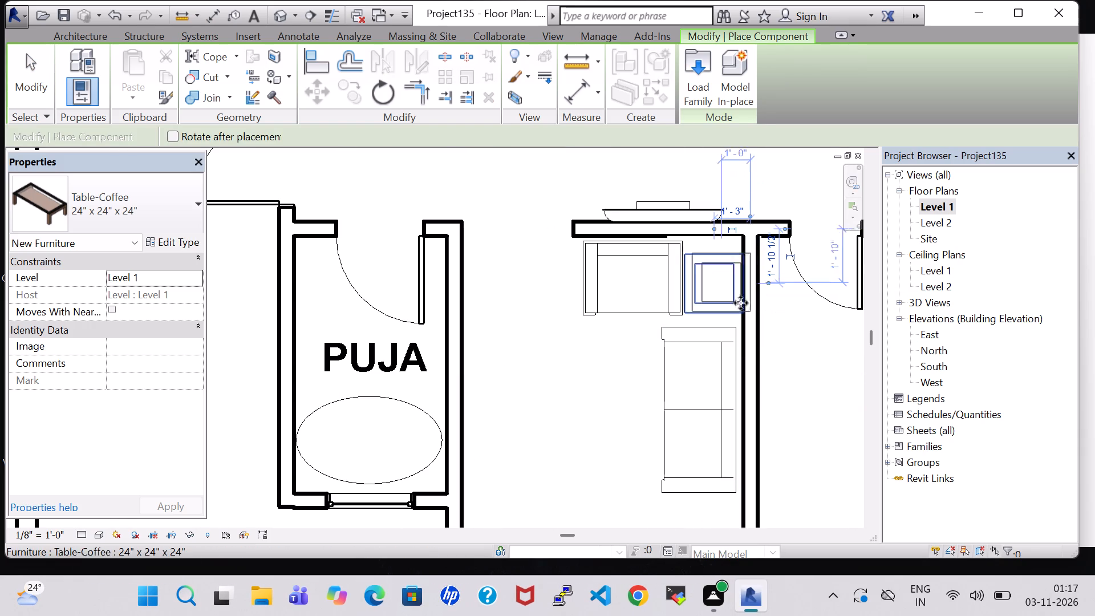
{"action": "key", "text": "Escape"}
{"action": "key", "text": "Escape"}
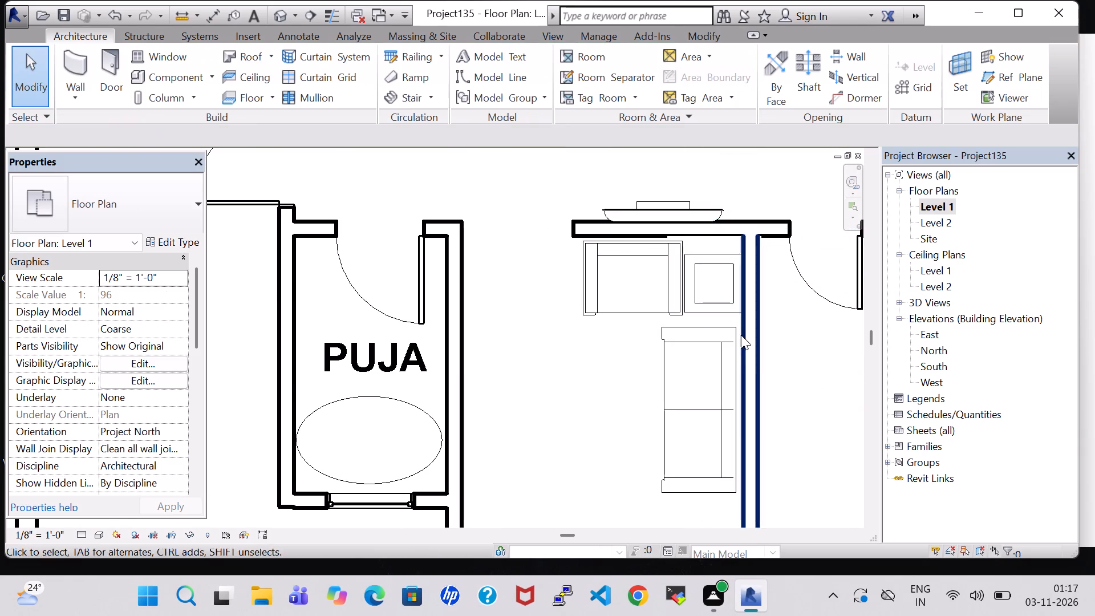
Nudge the corner chair to 2'-7" and the coffee table to 1'-5" from the wall behind the sofas.
{"action": "left_click", "coordinate": [630, 292]}
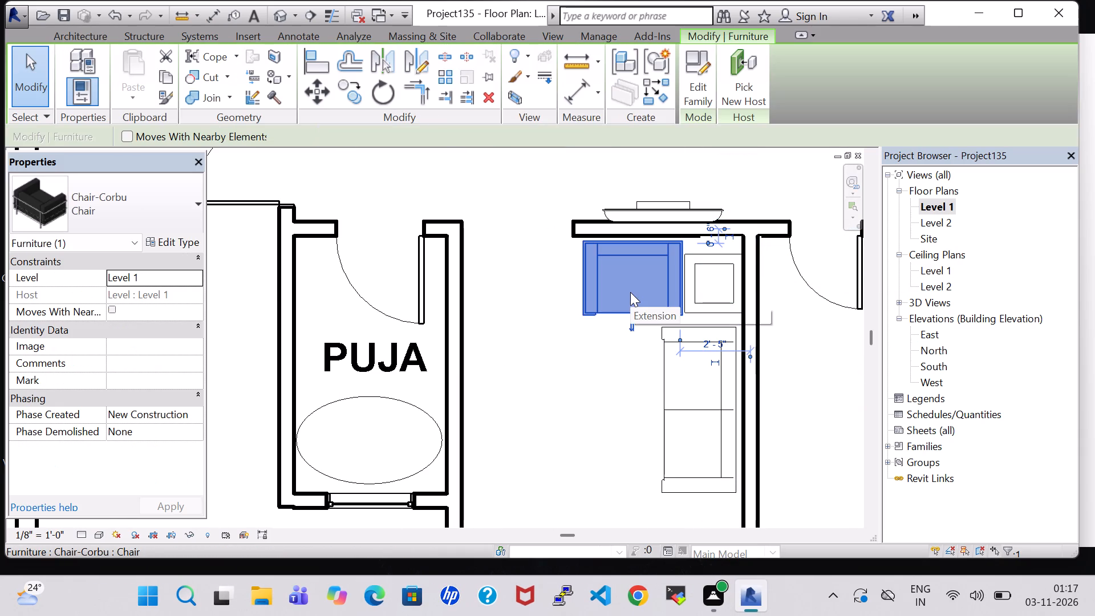
{"action": "key", "text": "Left"}
{"action": "key", "text": "Left"}
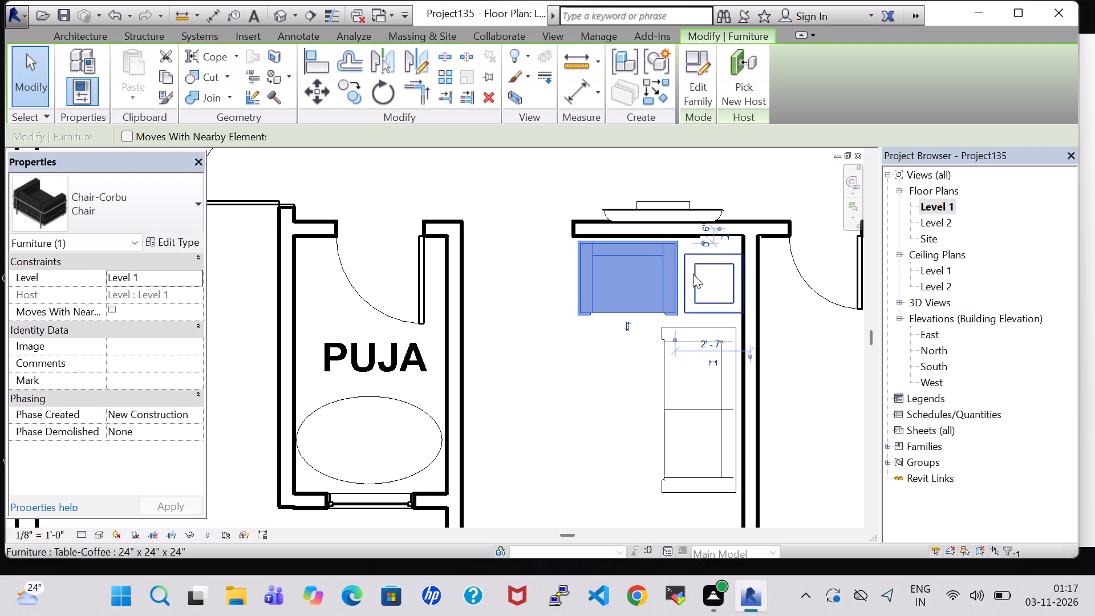
{"action": "left_click", "coordinate": [693, 274]}
{"action": "key", "text": "Left"}
{"action": "key", "text": "Left"}
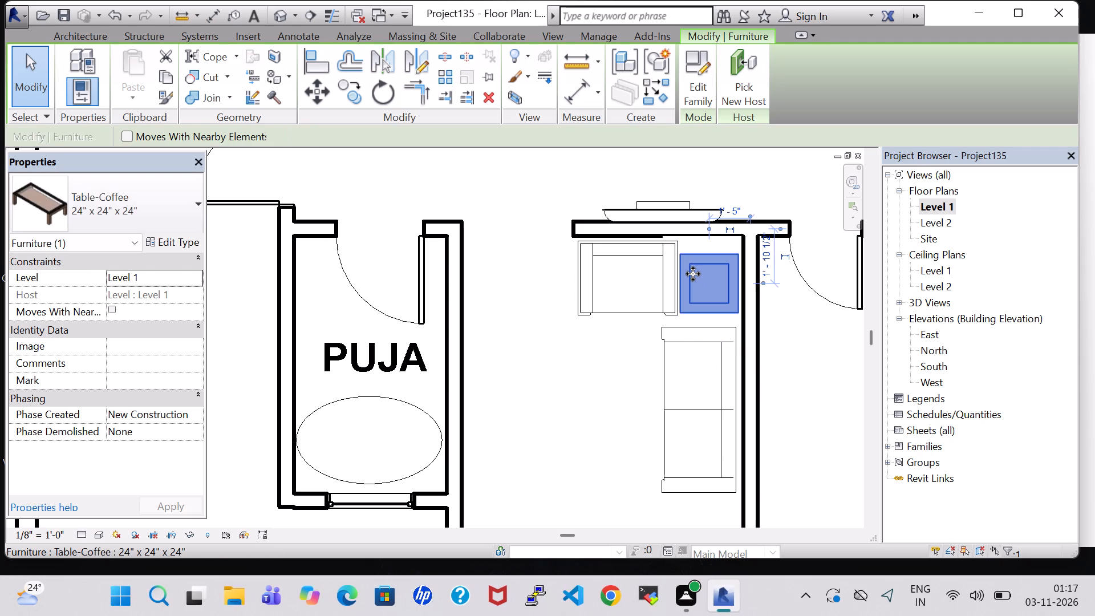
{"action": "key", "text": "Up"}
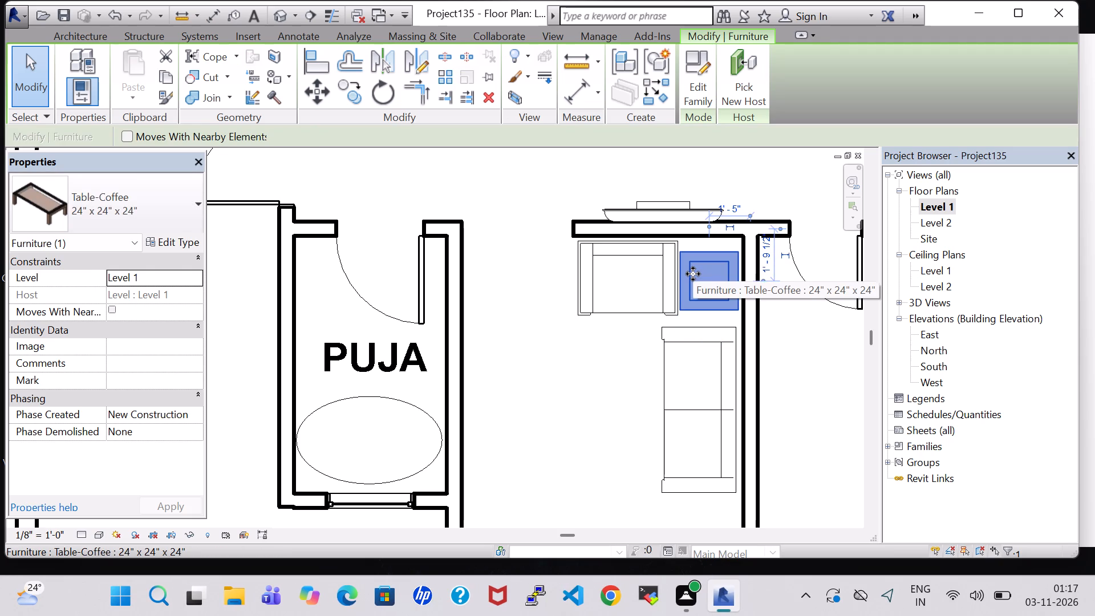
{"action": "key", "text": "Down"}
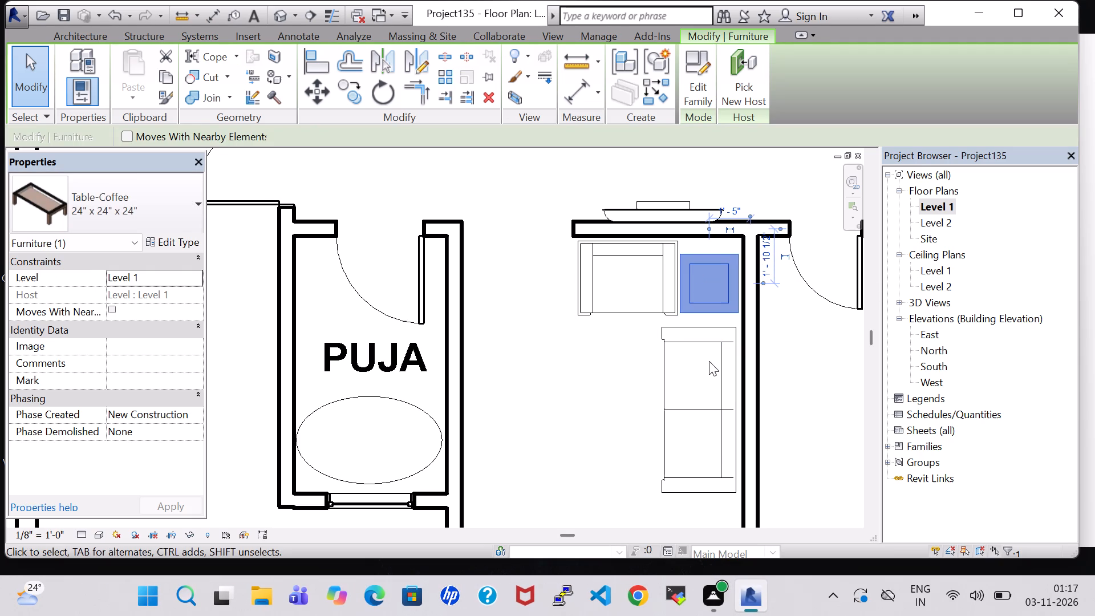
Nudge the chair slightly farther from the coffee table, and move the table to 1'-9 1/2" from the dining/living room wall.
{"action": "left_click", "coordinate": [628, 286]}
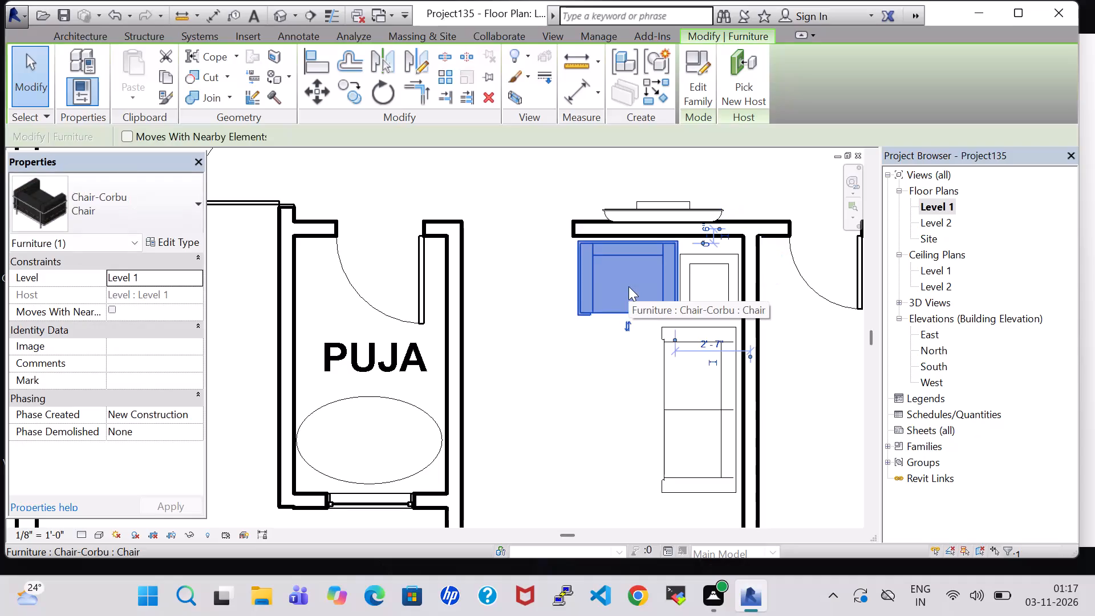
{"action": "key", "text": "Left"}
{"action": "left_click", "coordinate": [617, 340]}
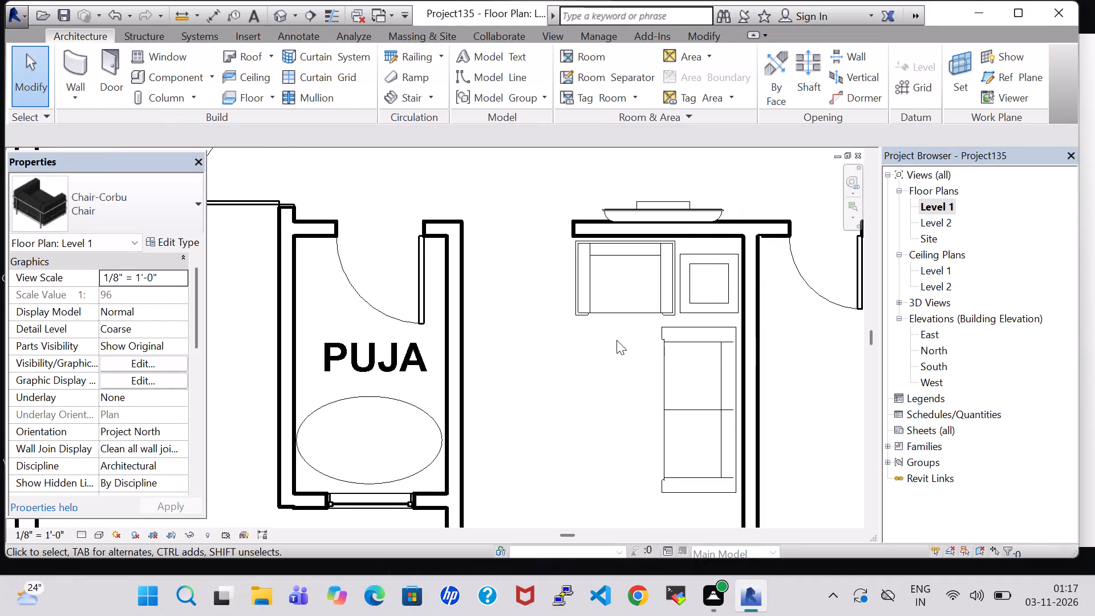
{"action": "left_click", "coordinate": [721, 282]}
{"action": "key", "text": "Up"}
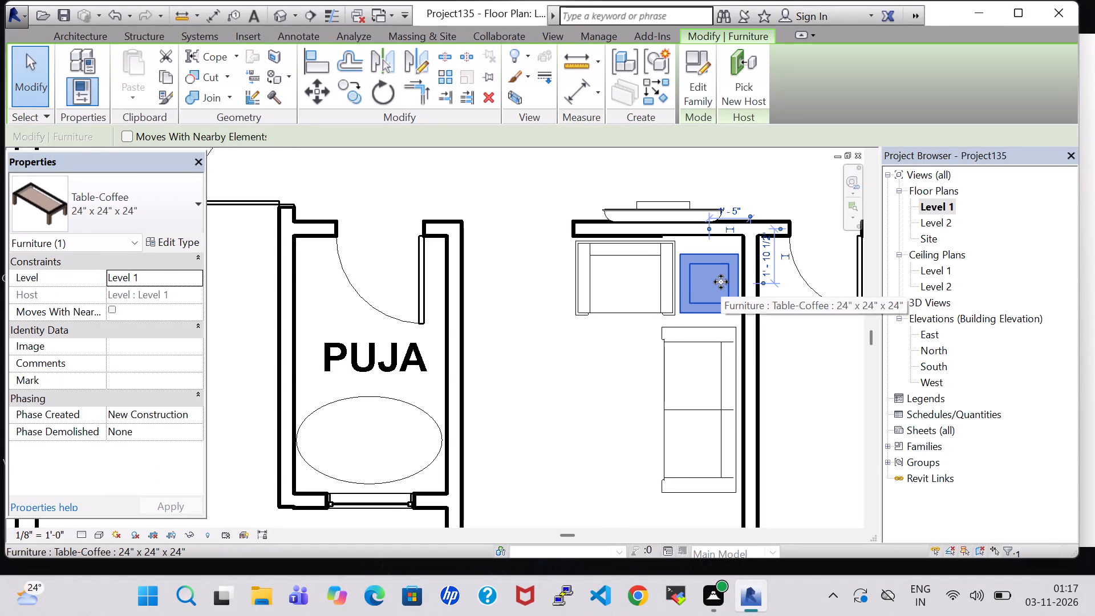
Nudge the sofa beside the coffee table slightly closer to the wall behind it.
{"action": "left_click", "coordinate": [731, 351]}
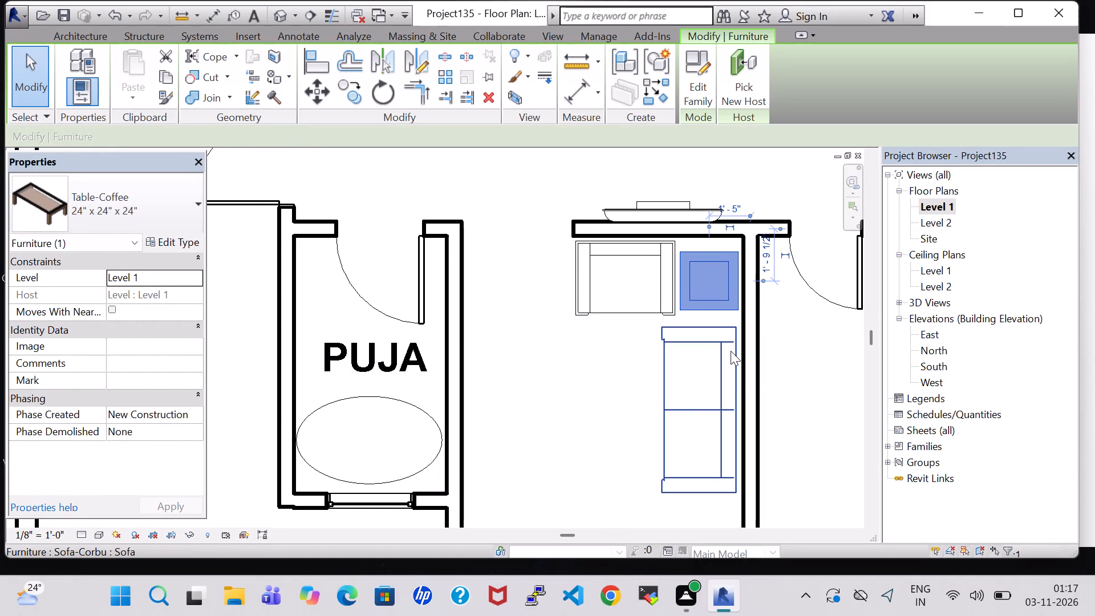
{"action": "key", "text": "Right"}
{"action": "left_click", "coordinate": [803, 376]}
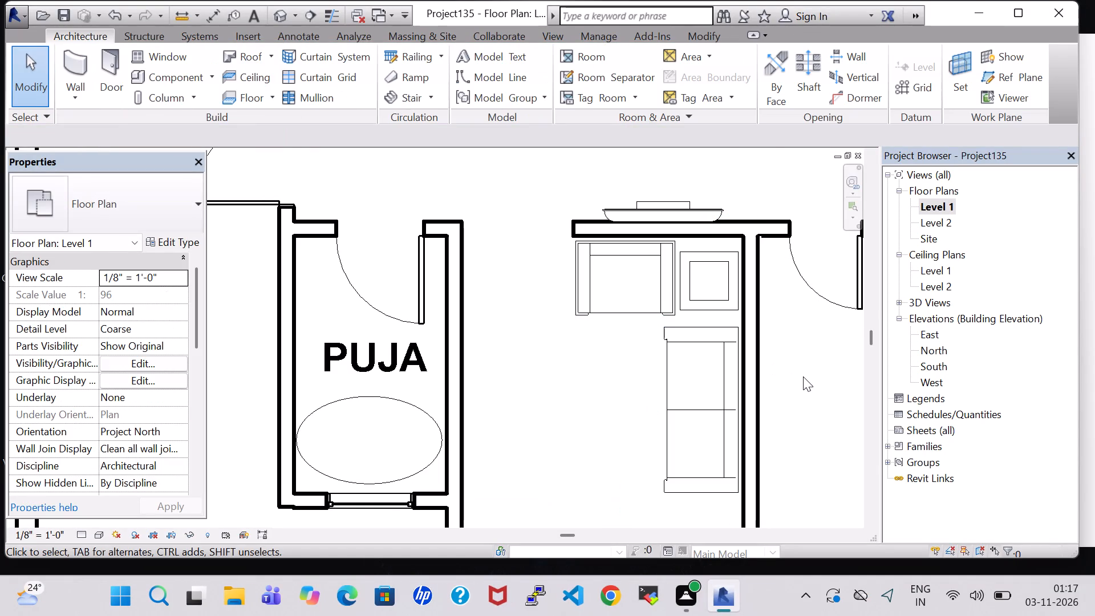
Nudge the sofa nearest the window wall closer to the other sofa, to 4'-0" from the window wall.
{"action": "scroll", "coordinate": [803, 376], "scroll_direction": "down", "scroll_amount": 6}
{"action": "middle_click_drag", "start_coordinate": [803, 376], "coordinate": [792, 297]}
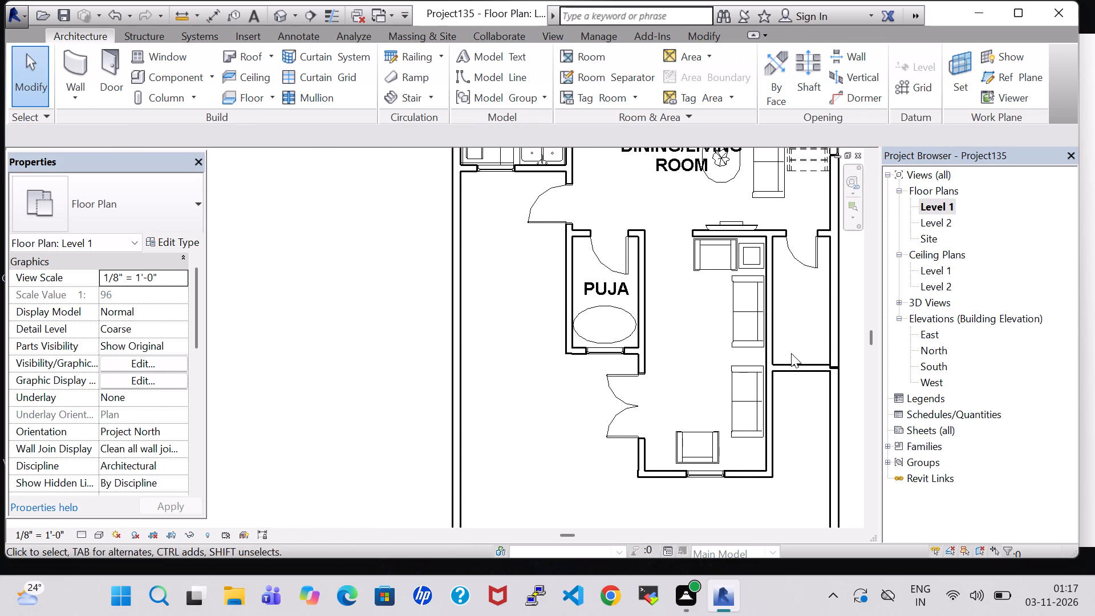
{"action": "left_click", "coordinate": [736, 387]}
{"action": "key", "text": "Up"}
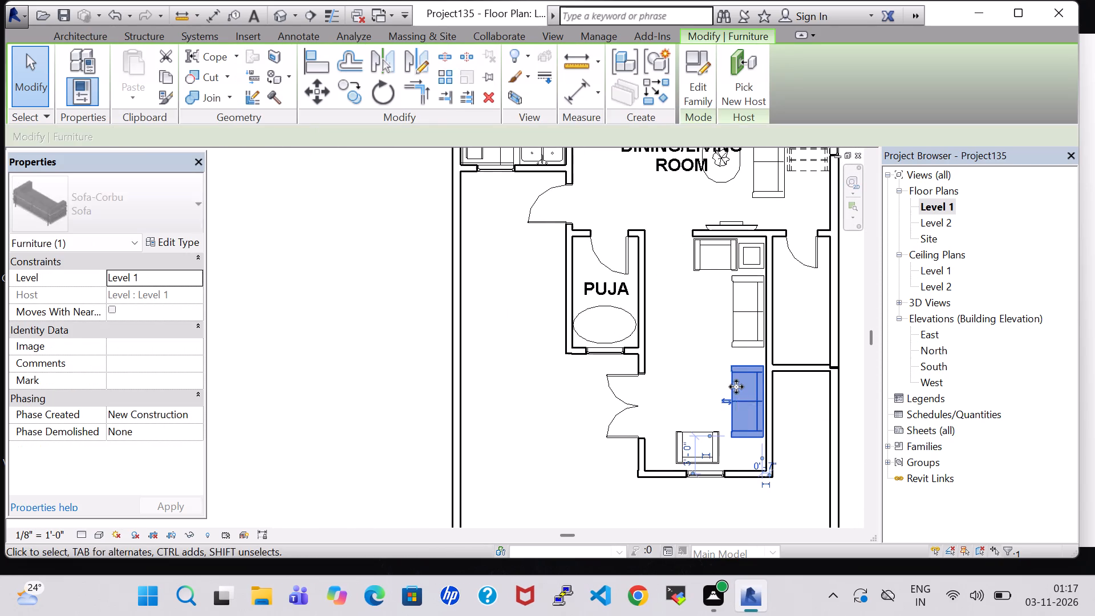
{"action": "key", "text": "Up"}
{"action": "key", "text": "Up"}
{"action": "key", "text": "Up"}
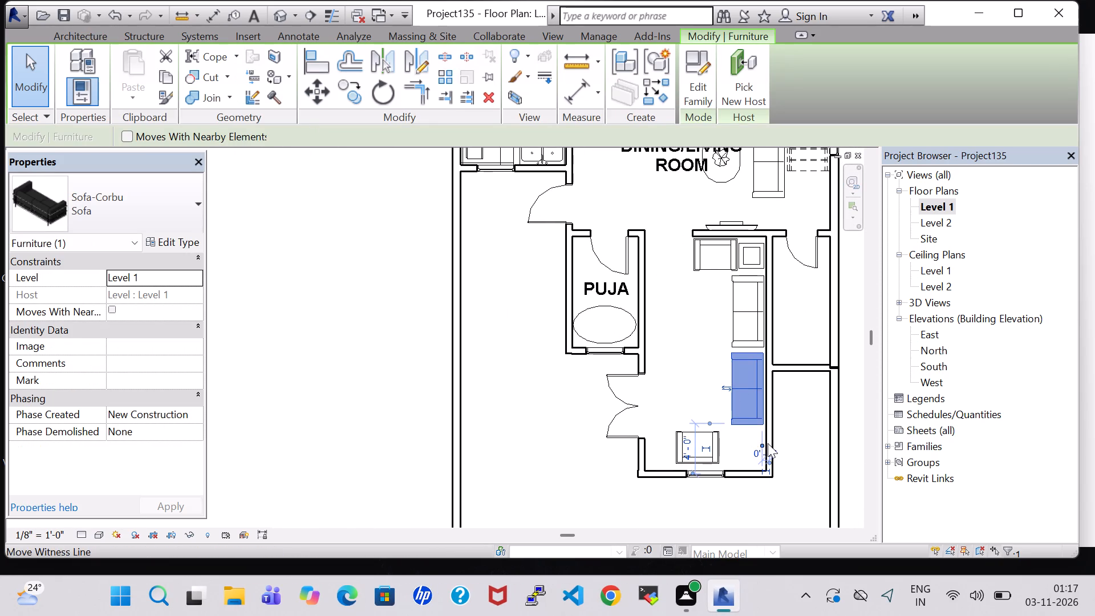
{"action": "left_click", "coordinate": [806, 433]}
Delete the Corbu chair in front of the window at the end of the long room.
{"action": "left_click", "coordinate": [712, 436]}
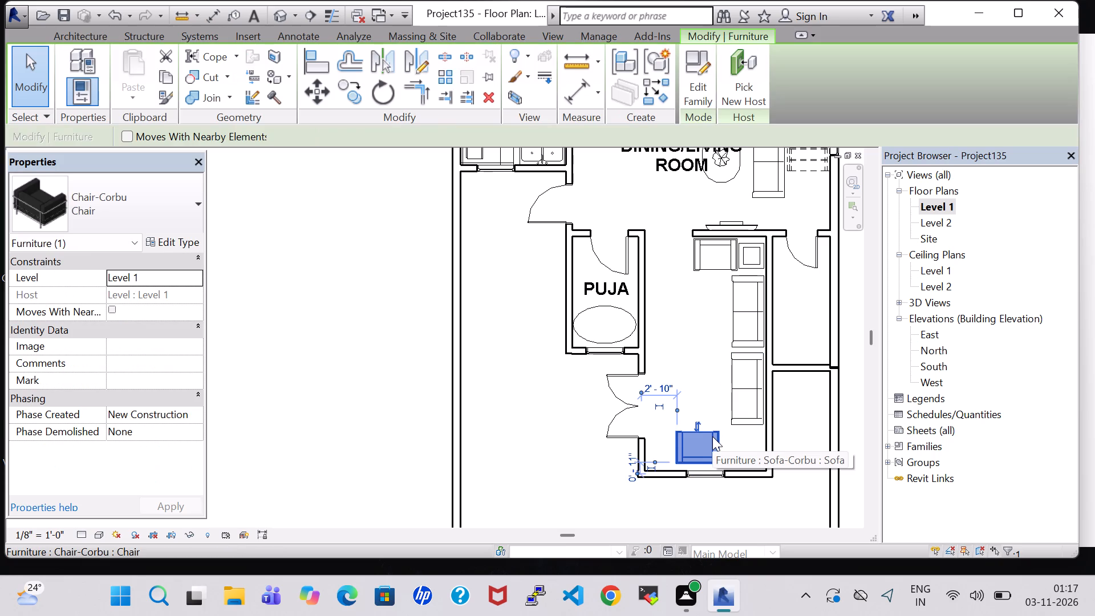
{"action": "key", "text": "Delete"}
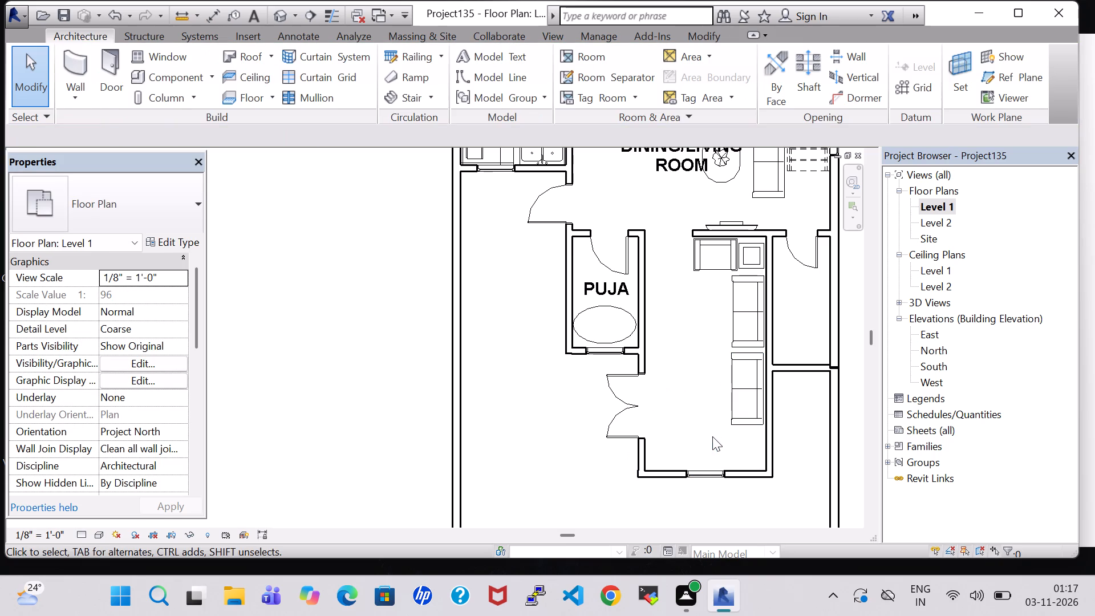
Look through the component types available for placement for a suitable piece of furniture.
{"action": "left_click", "coordinate": [172, 81]}
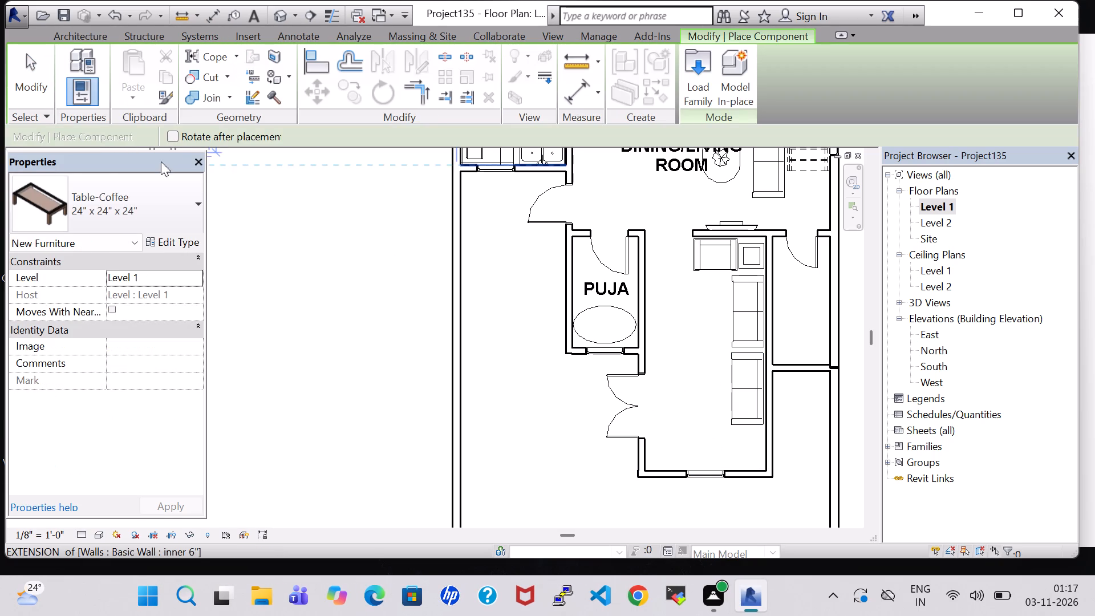
{"action": "left_click", "coordinate": [152, 200]}
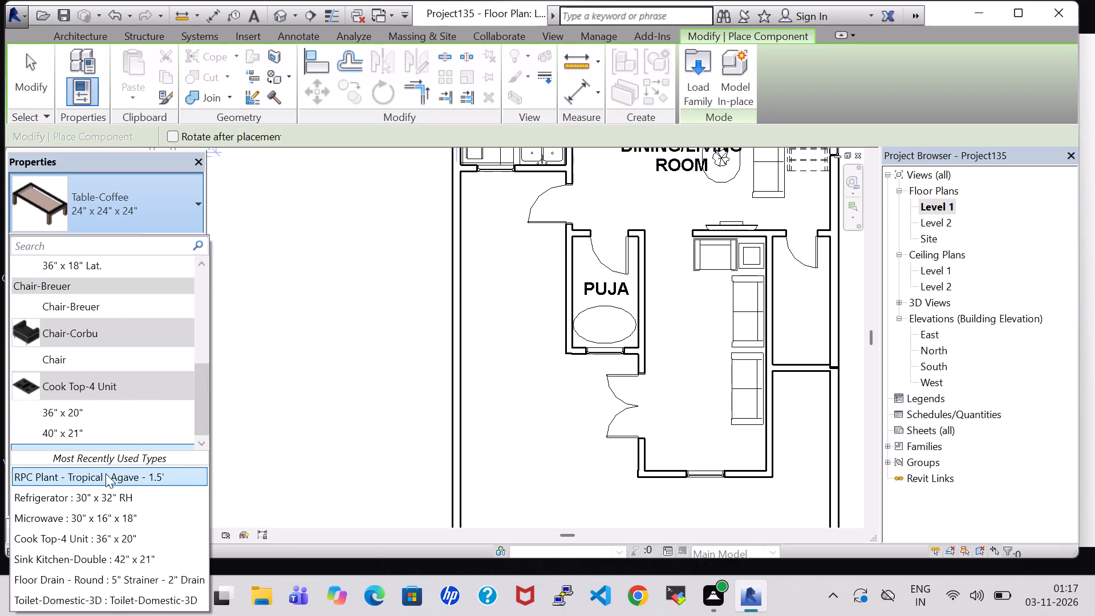
{"action": "scroll", "coordinate": [106, 473], "scroll_direction": "up", "scroll_amount": 4}
{"action": "scroll", "coordinate": [75, 415], "scroll_direction": "up", "scroll_amount": 15}
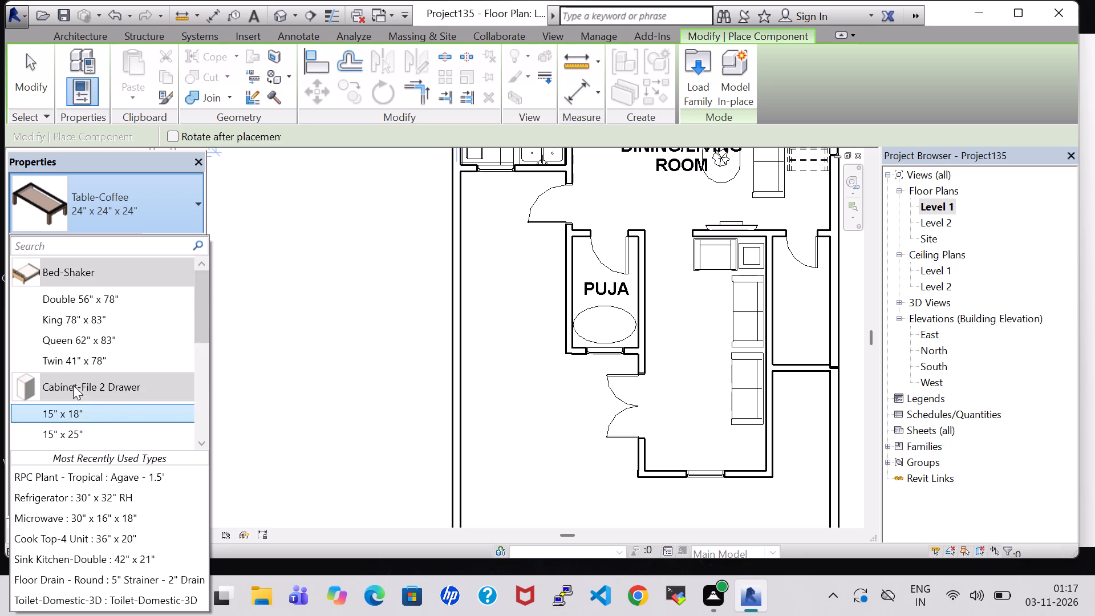
{"action": "scroll", "coordinate": [52, 320], "scroll_direction": "down", "scroll_amount": 10}
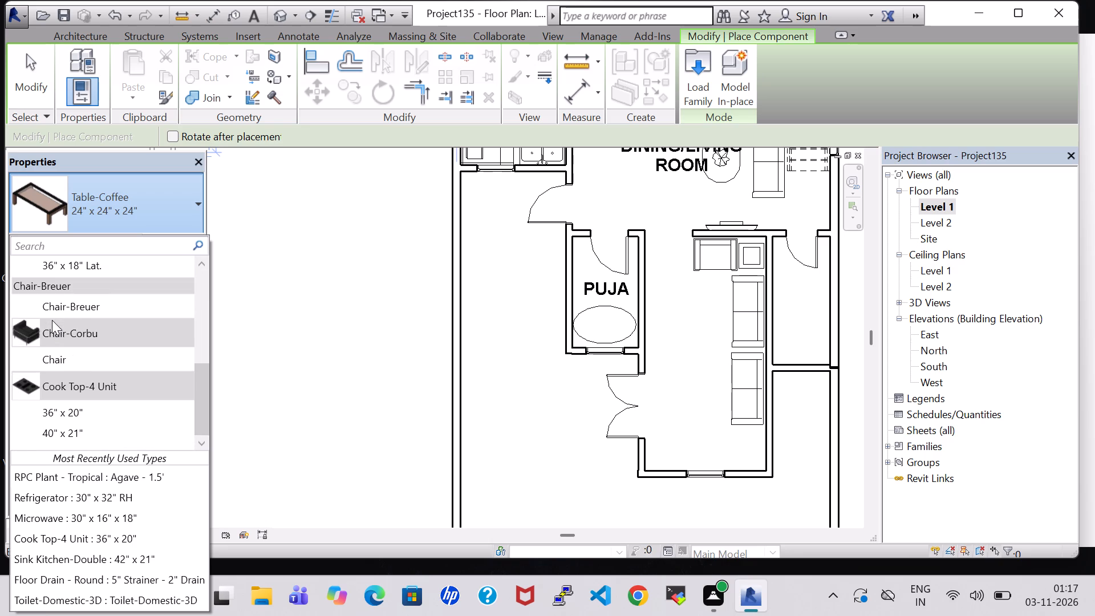
{"action": "scroll", "coordinate": [56, 328], "scroll_direction": "up", "scroll_amount": 14}
{"action": "scroll", "coordinate": [56, 328], "scroll_direction": "down", "scroll_amount": 1}
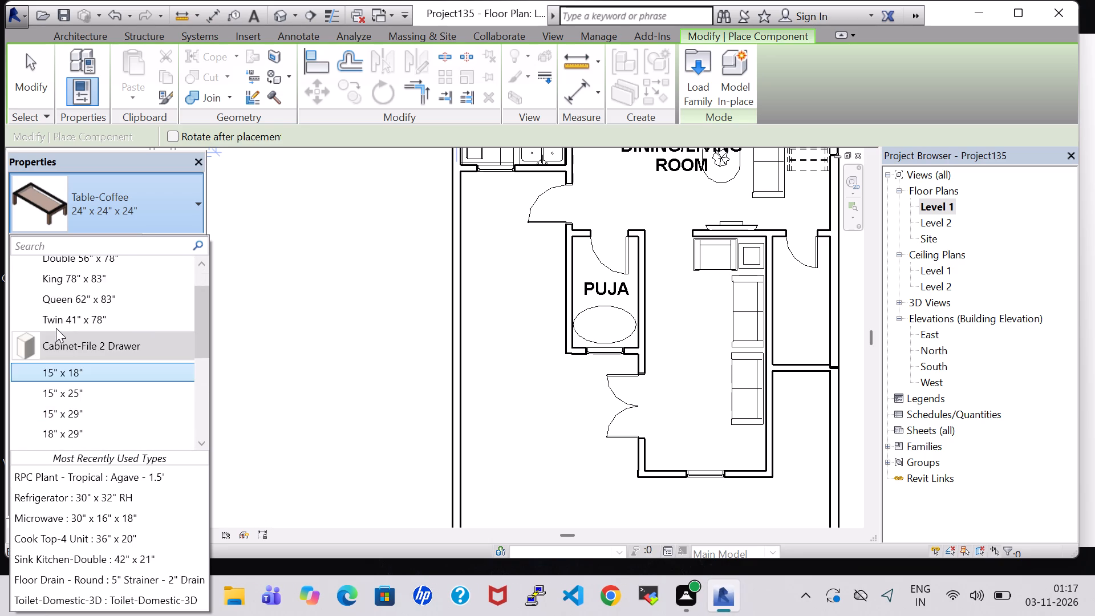
{"action": "scroll", "coordinate": [56, 328], "scroll_direction": "down", "scroll_amount": 11}
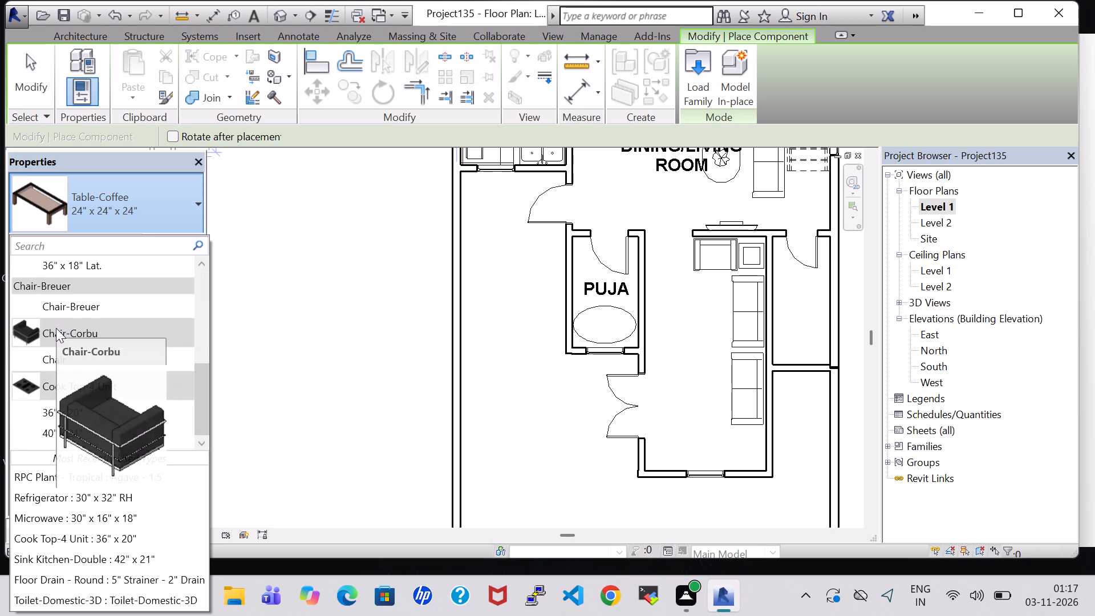
{"action": "left_click", "coordinate": [75, 35]}
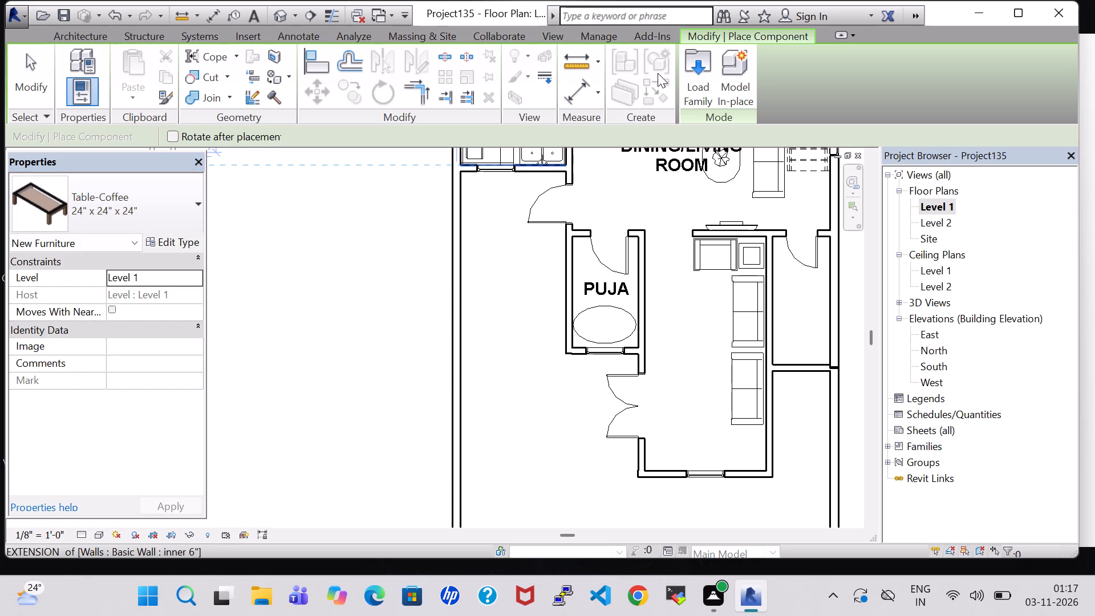
Load the Desk family from the Tables folder of the Furniture library.
{"action": "left_click", "coordinate": [705, 73]}
{"action": "double_click", "coordinate": [642, 384]}
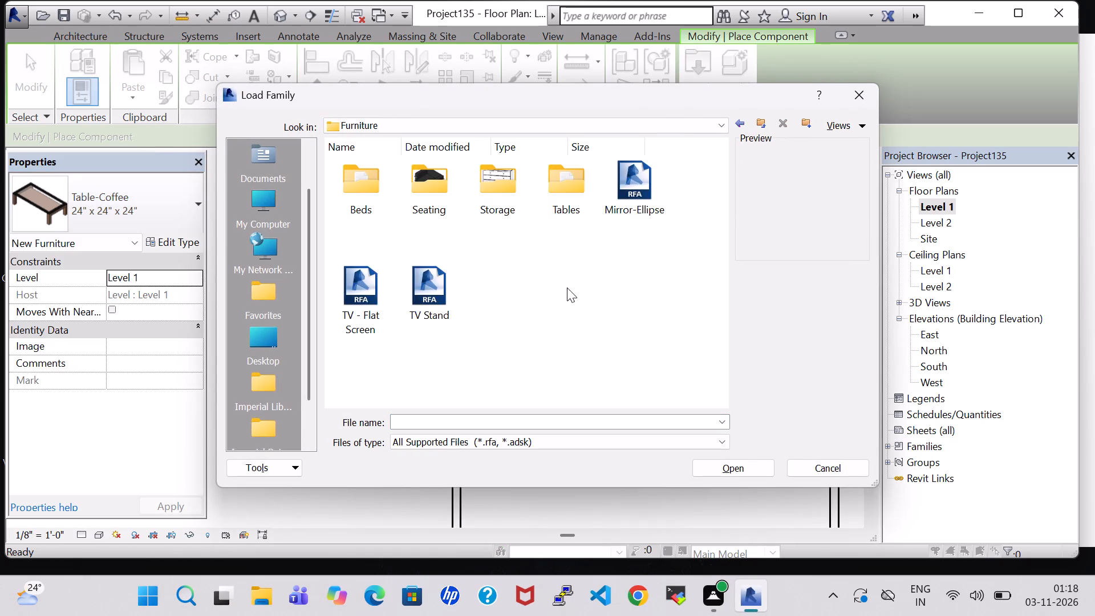
{"action": "double_click", "coordinate": [550, 197]}
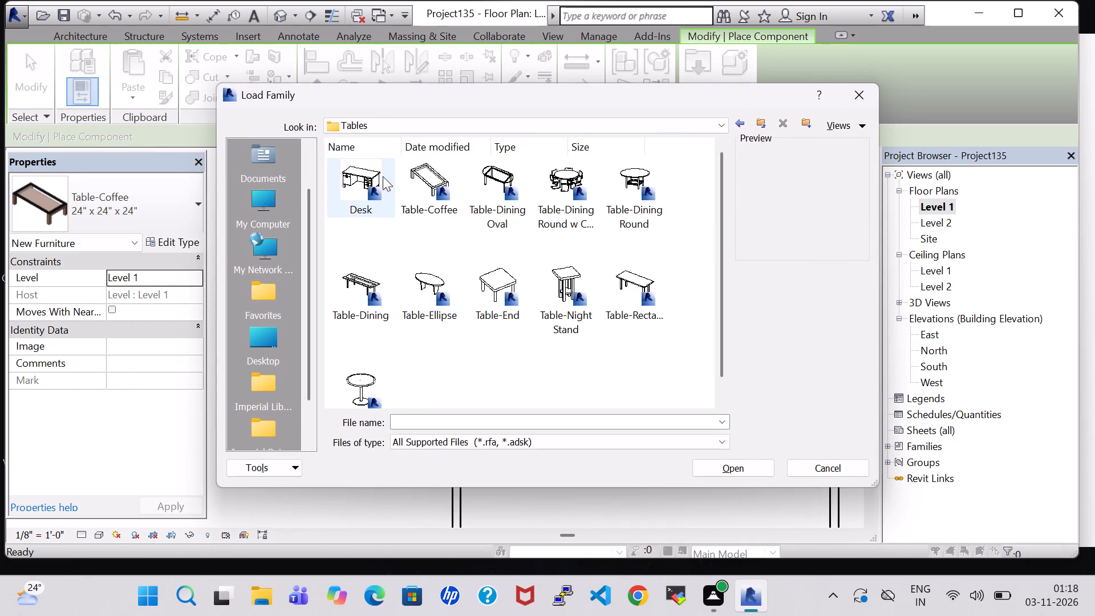
{"action": "left_click", "coordinate": [383, 176]}
{"action": "left_click", "coordinate": [732, 470]}
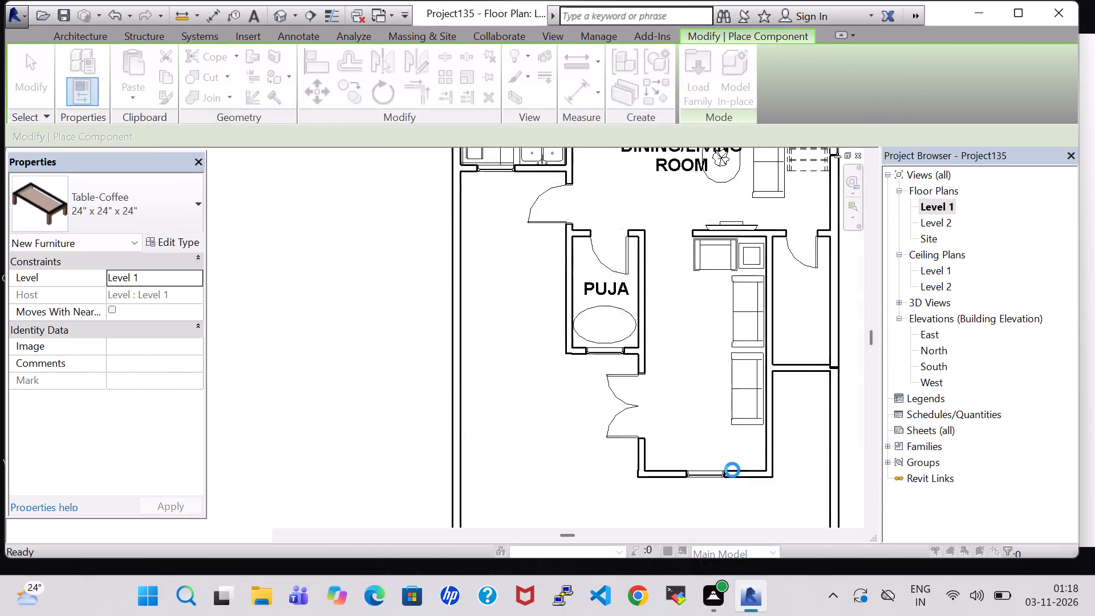
{"action": "left_click", "coordinate": [539, 238]}
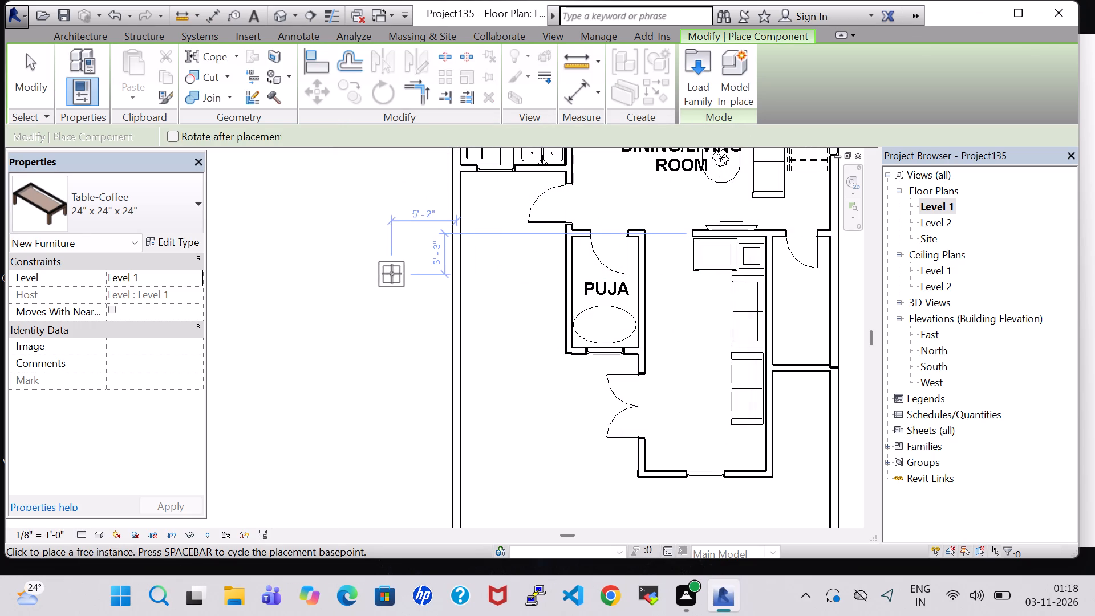
{"action": "key", "text": "Escape"}
{"action": "key", "text": "Escape"}
Place a Desk 60" x 30" Student in front of the window at the end of the long room.
{"action": "left_click", "coordinate": [152, 80]}
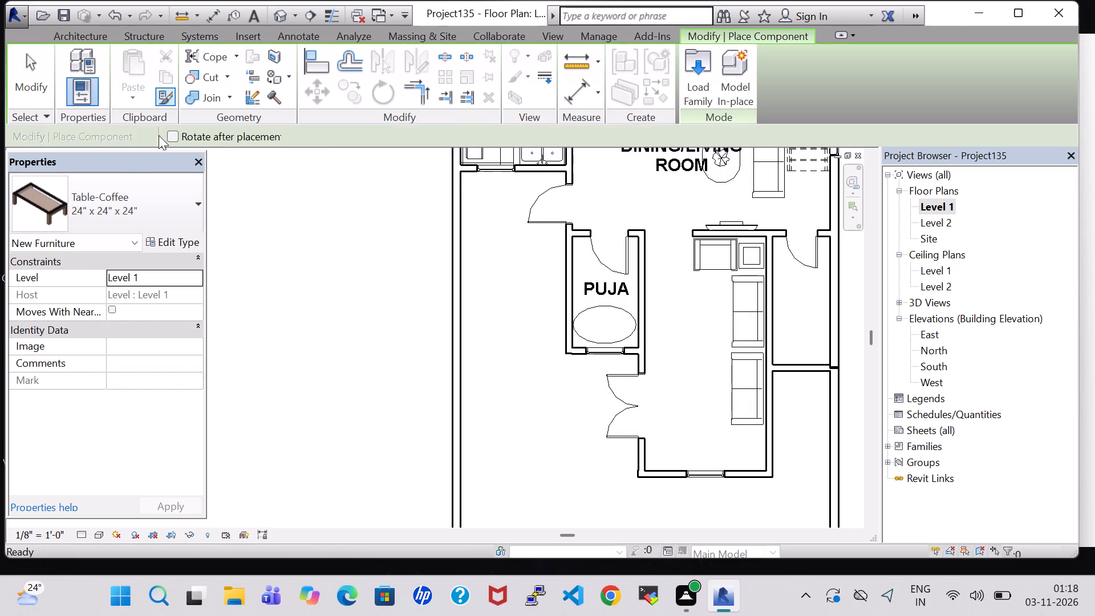
{"action": "left_click", "coordinate": [124, 205]}
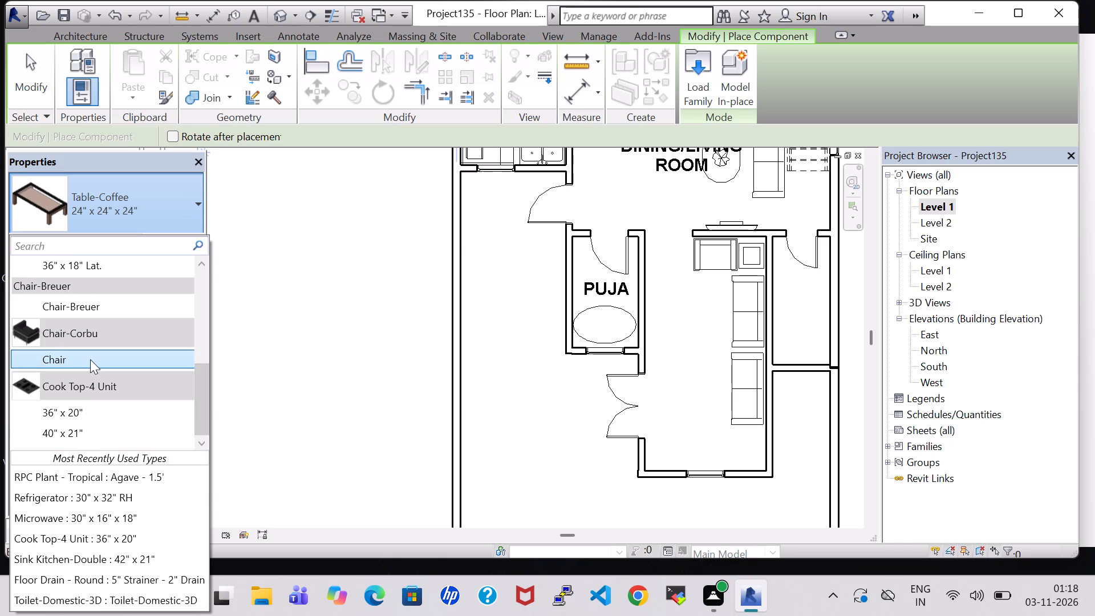
{"action": "scroll", "coordinate": [90, 359], "scroll_direction": "up", "scroll_amount": 10}
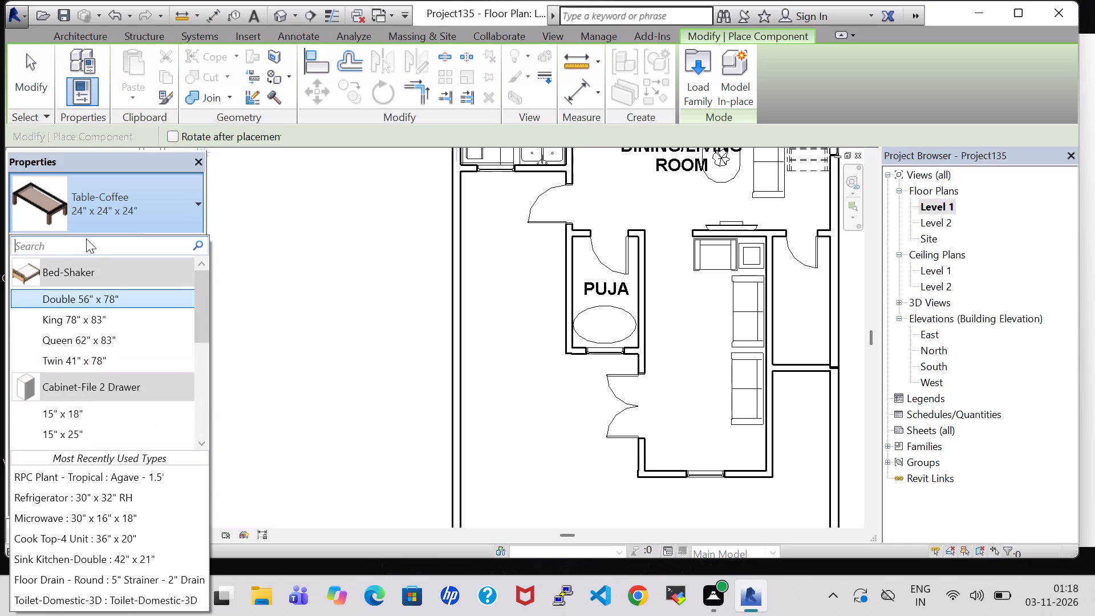
{"action": "left_click", "coordinate": [86, 238]}
{"action": "type", "text": "DE"}
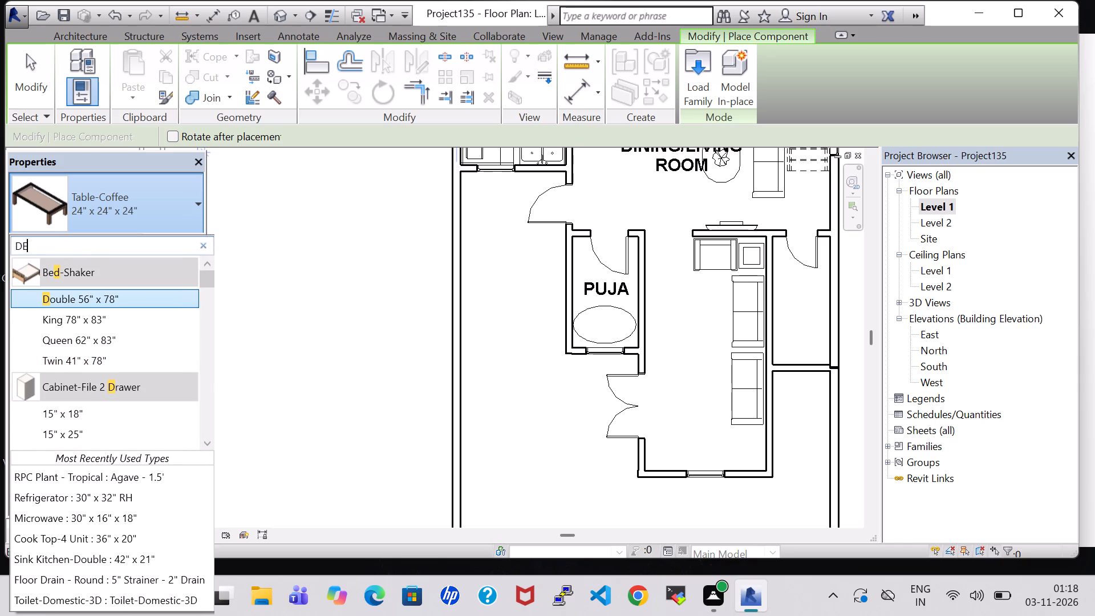
{"action": "left_click", "coordinate": [112, 315]}
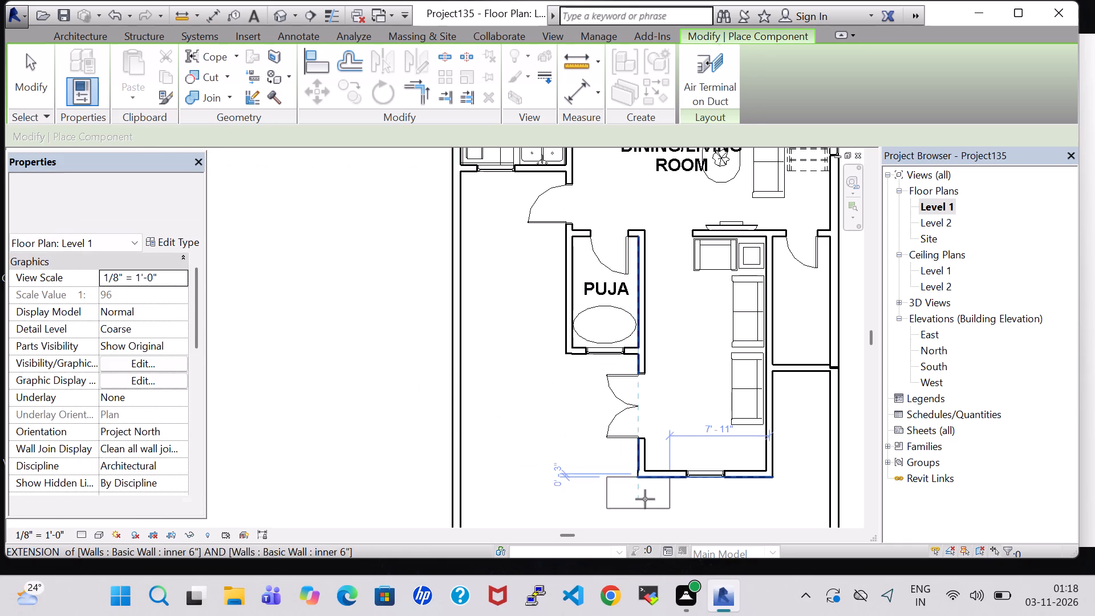
{"action": "scroll", "coordinate": [705, 452], "scroll_direction": "up", "scroll_amount": 5}
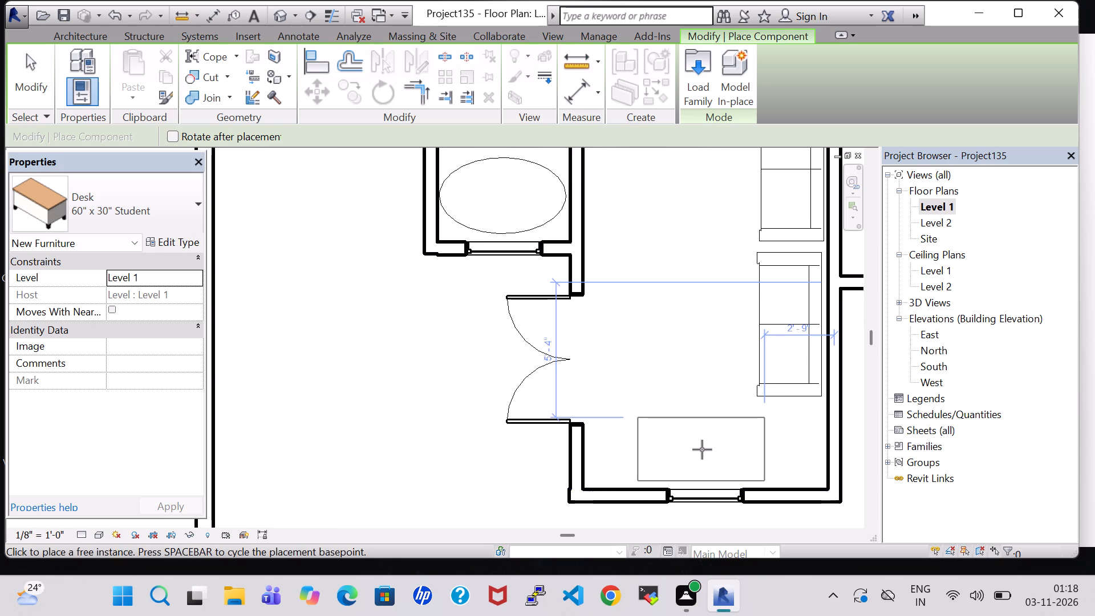
{"action": "left_click", "coordinate": [702, 449]}
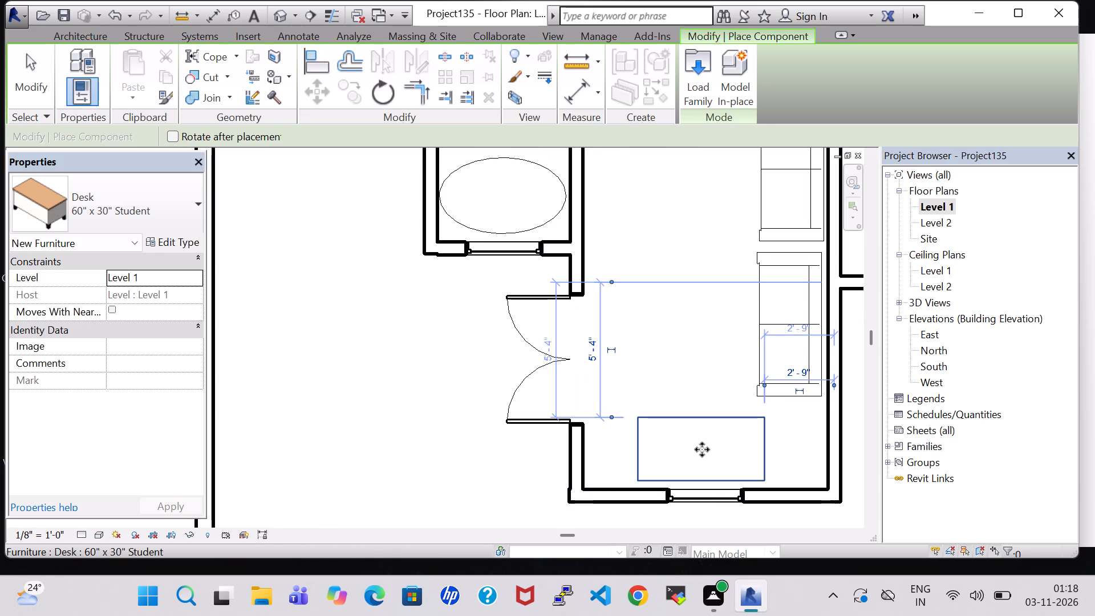
{"action": "key", "text": "Escape"}
{"action": "key", "text": "Escape"}
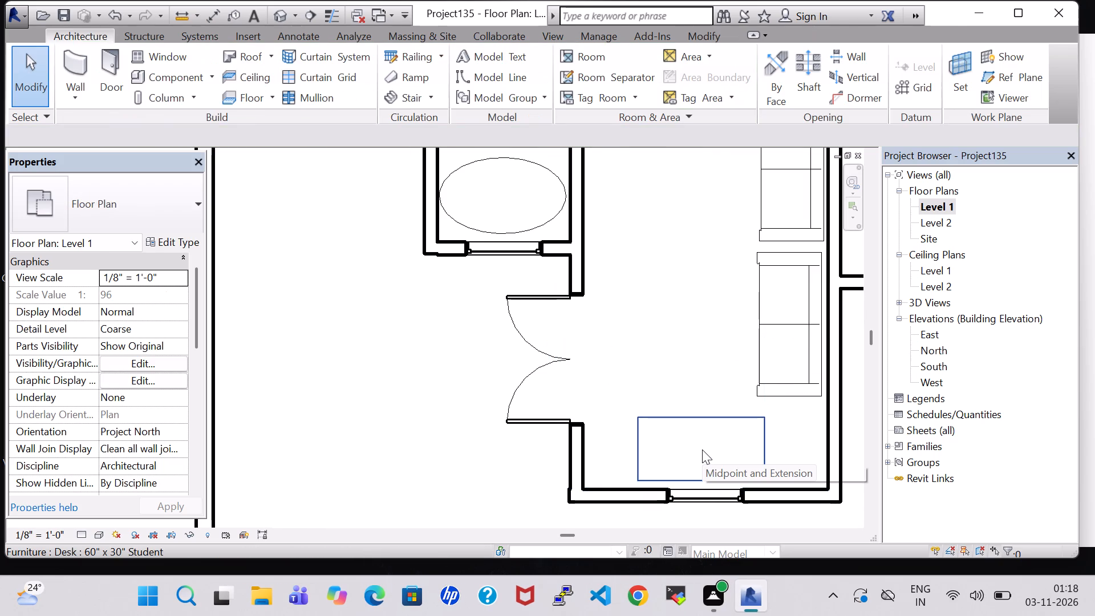
Set the desk type's width to 4'-0".
{"action": "left_click", "coordinate": [672, 421]}
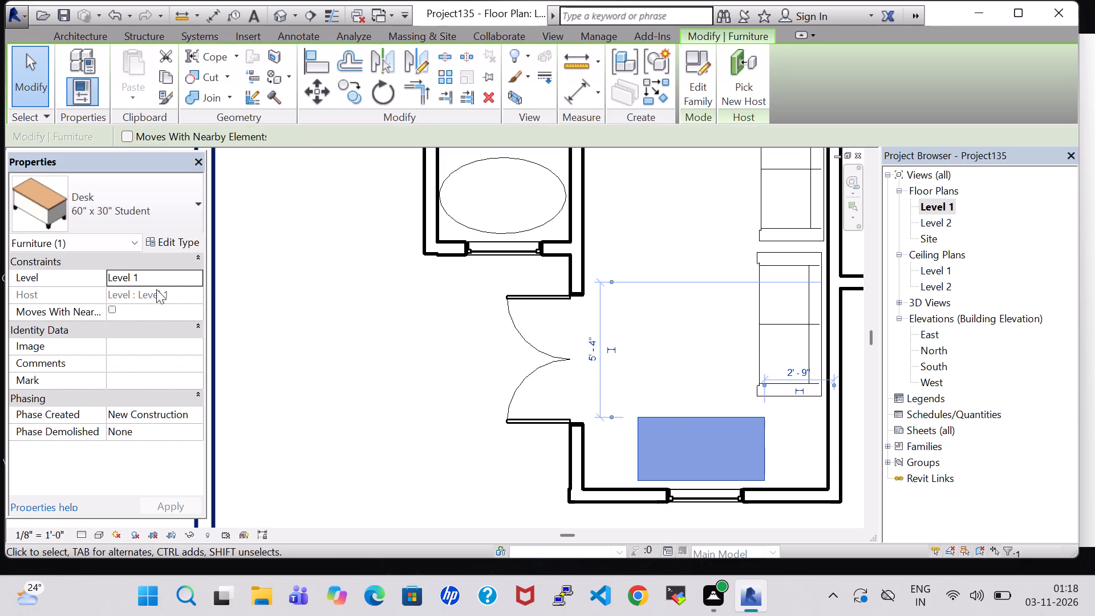
{"action": "left_click", "coordinate": [161, 245]}
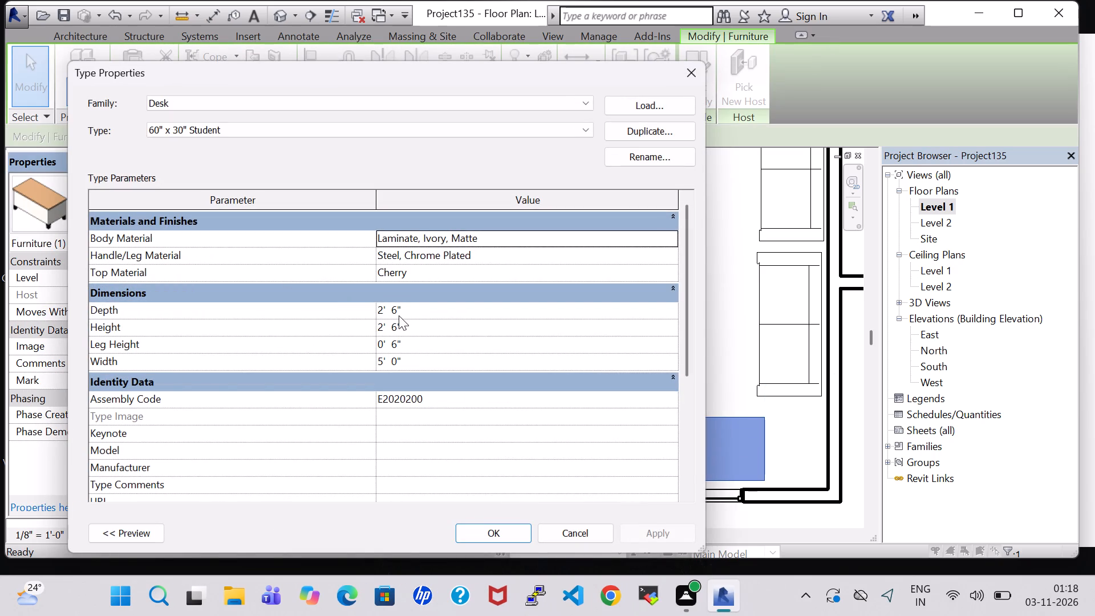
{"action": "double_click", "coordinate": [382, 363]}
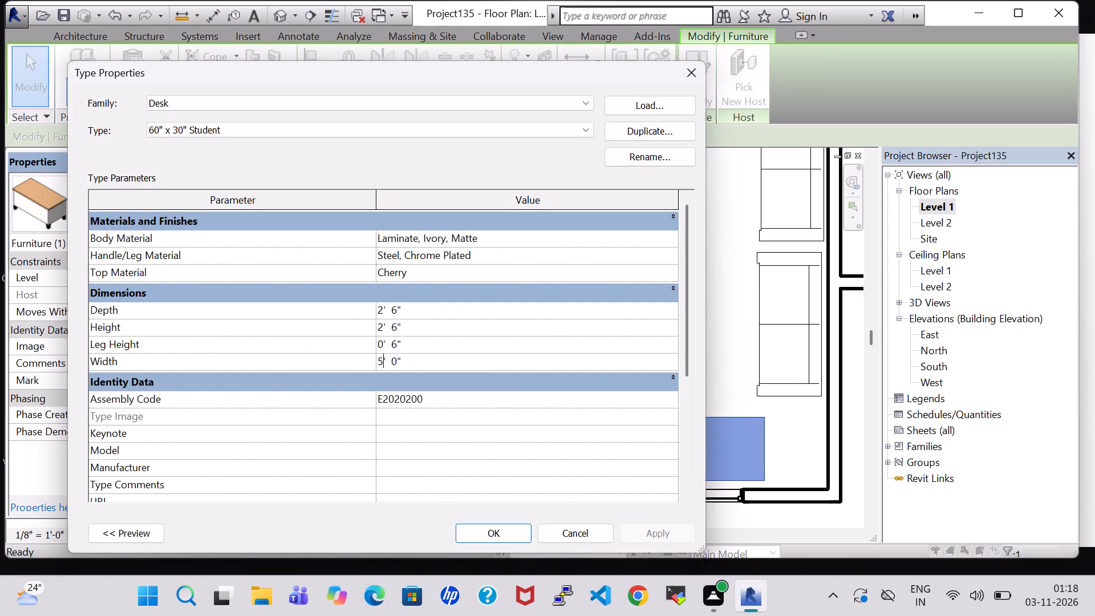
{"action": "key", "text": "BackSpace"}
{"action": "key", "text": "4"}
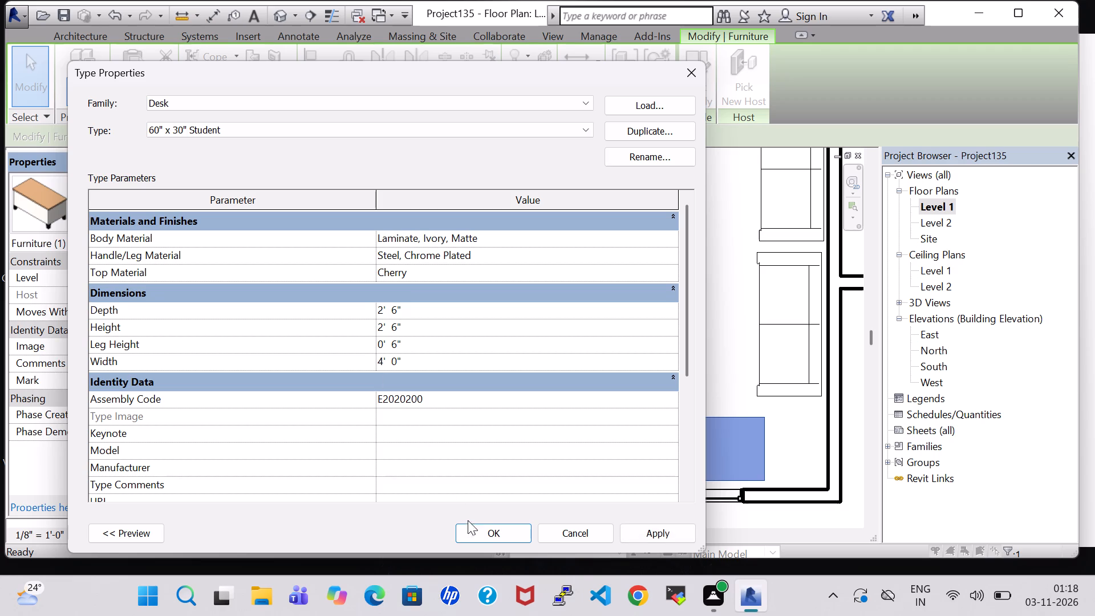
{"action": "left_click", "coordinate": [471, 526]}
{"action": "key", "text": "Left"}
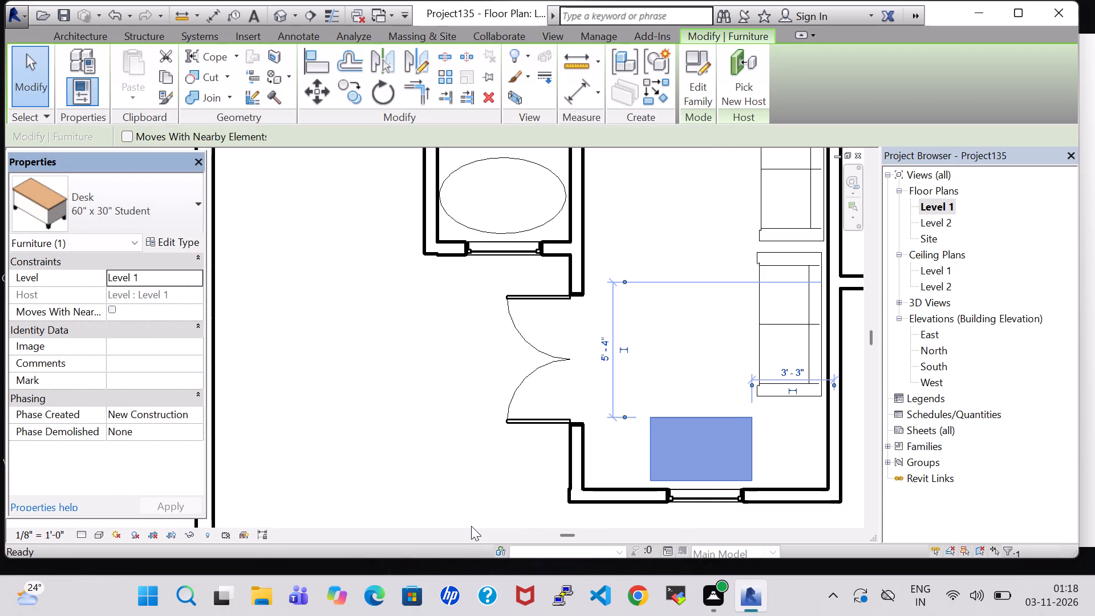
{"action": "key", "text": "Left"}
{"action": "left_click", "coordinate": [620, 391]}
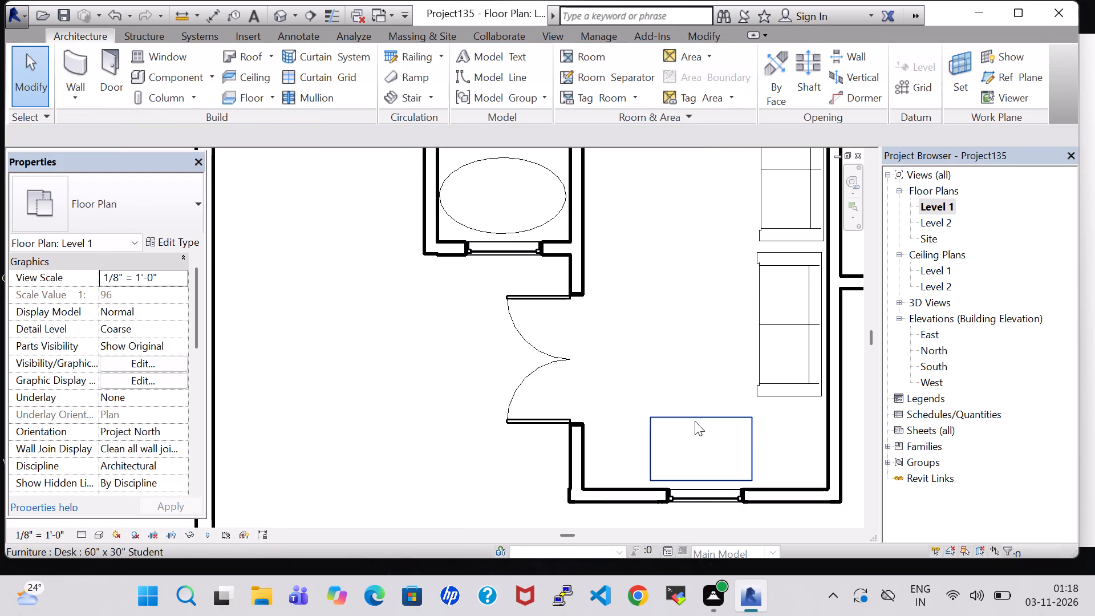
Set the desk type's depth to 2'-0".
{"action": "left_click", "coordinate": [695, 421]}
{"action": "left_click", "coordinate": [168, 242]}
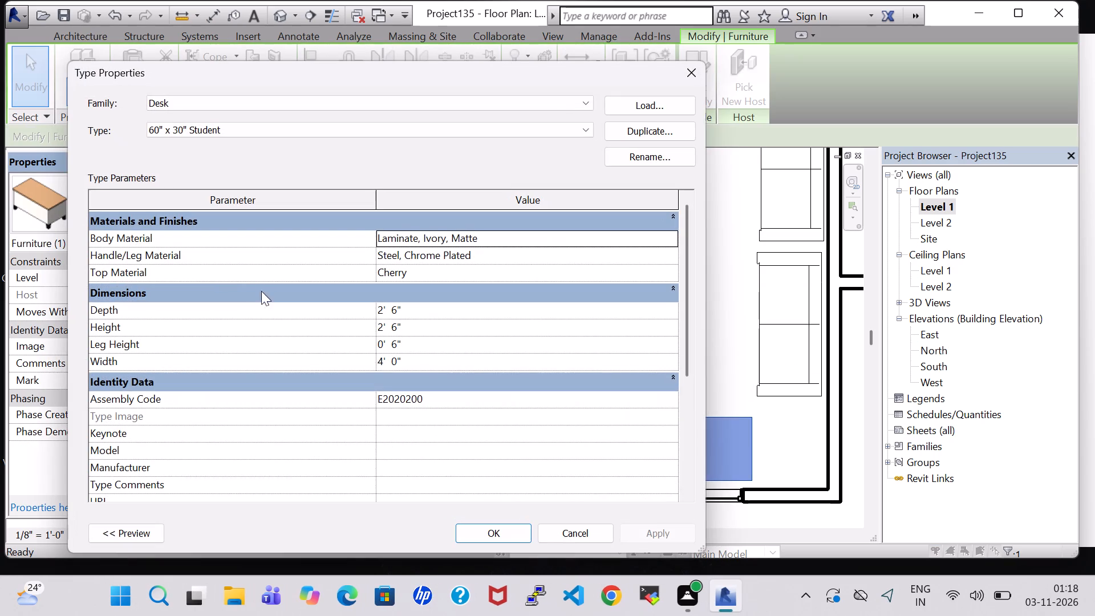
{"action": "left_click", "coordinate": [399, 313]}
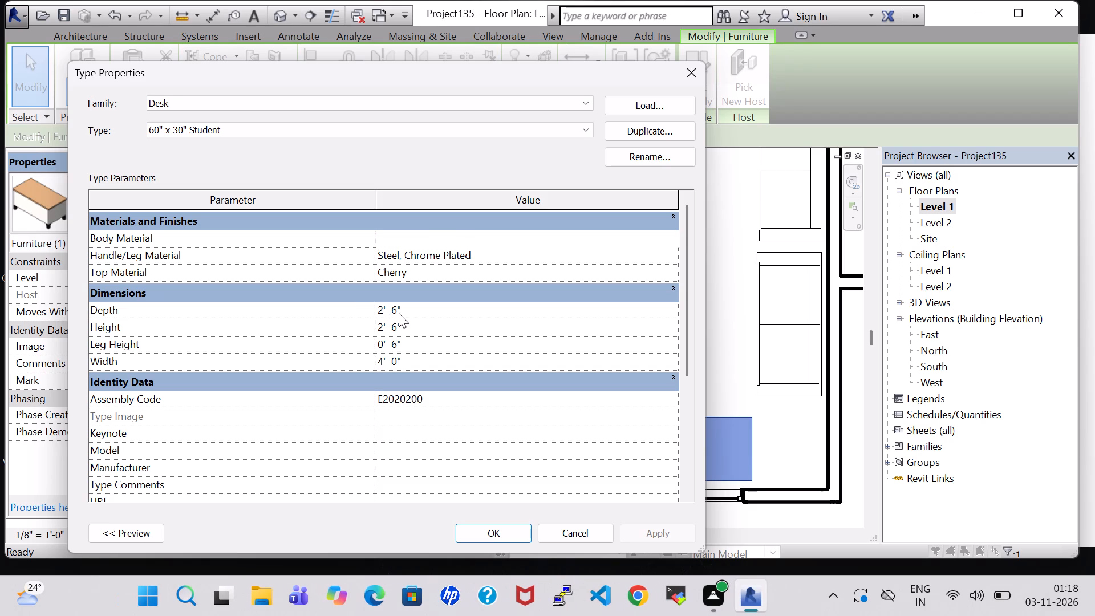
{"action": "key", "text": "BackSpace"}
{"action": "key", "text": "0"}
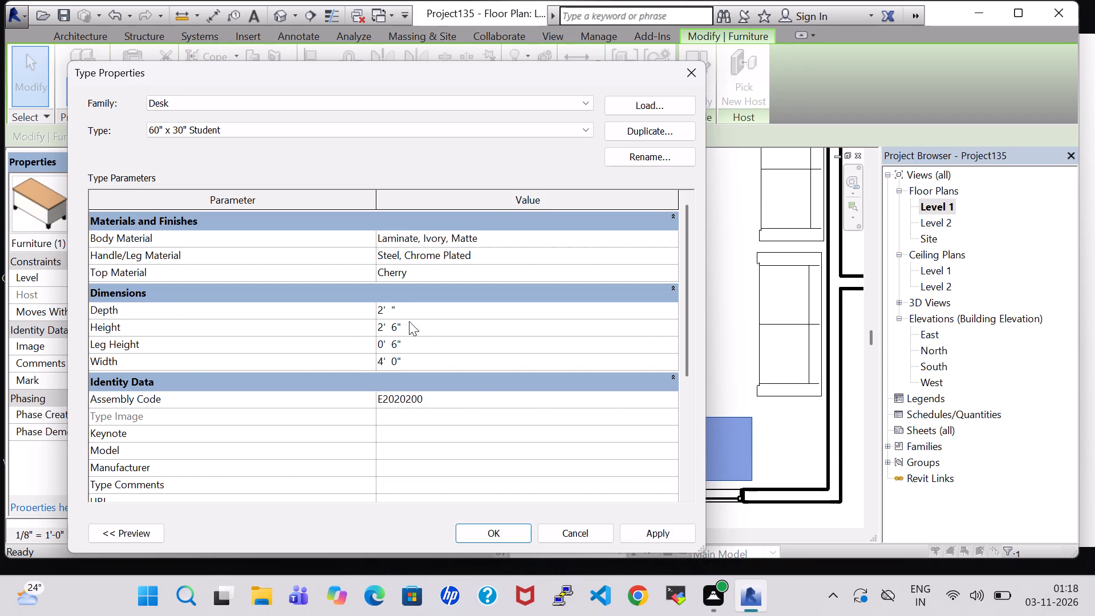
{"action": "left_click", "coordinate": [512, 532]}
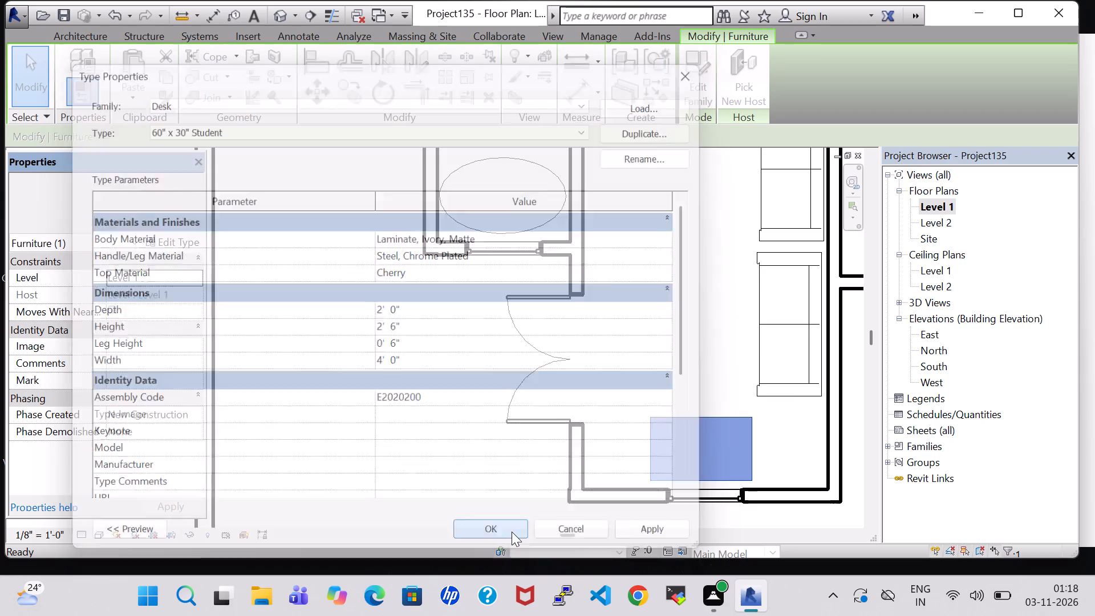
Nudge the desk up to the window wall and slightly toward the double-door side of the room.
{"action": "key", "text": "Down"}
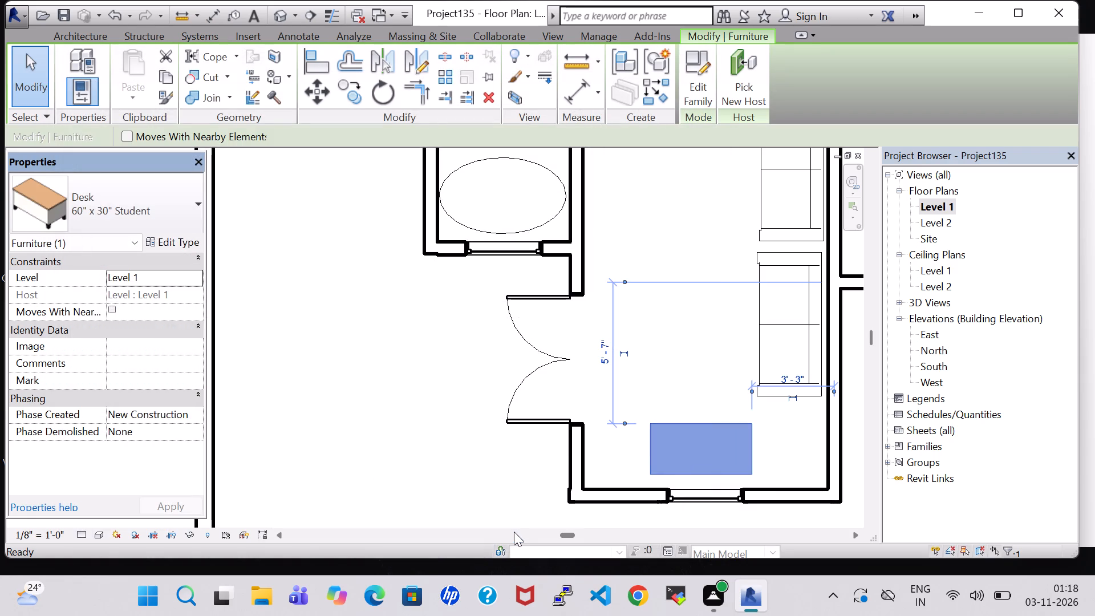
{"action": "left_click", "coordinate": [675, 358]}
{"action": "left_click", "coordinate": [681, 423]}
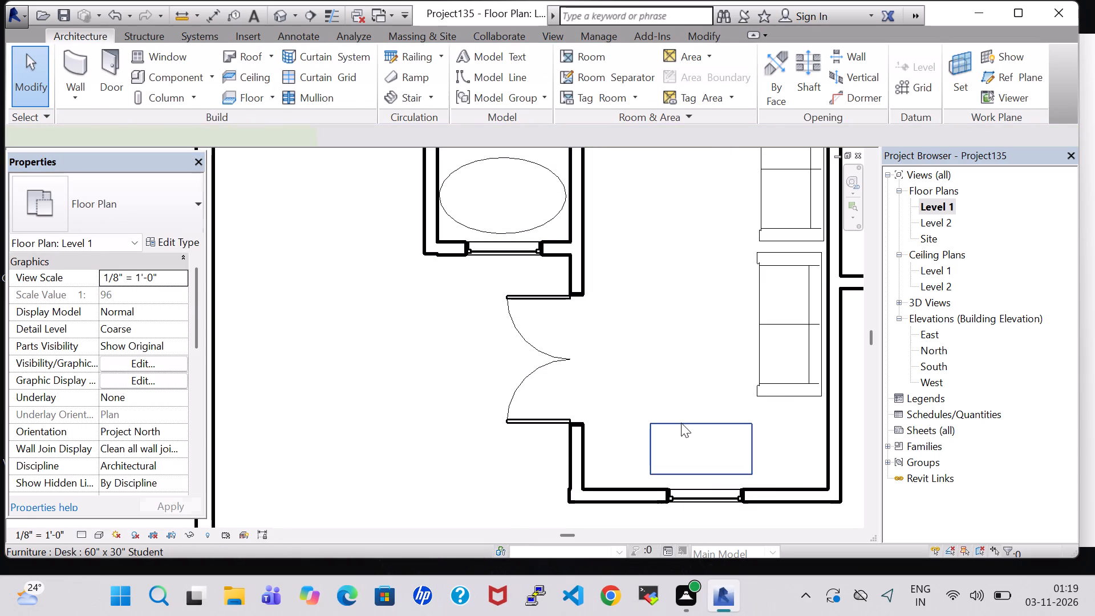
{"action": "key", "text": "Down"}
{"action": "key", "text": "Down"}
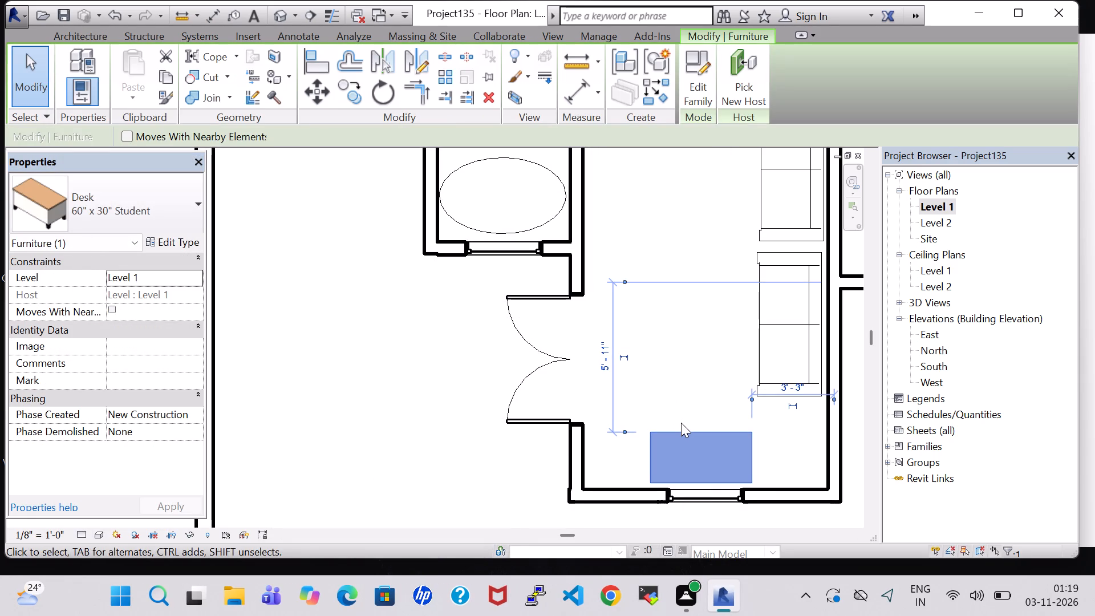
{"action": "key", "text": "Down"}
{"action": "key", "text": "Left"}
{"action": "key", "text": "Left"}
{"action": "key", "text": "Left"}
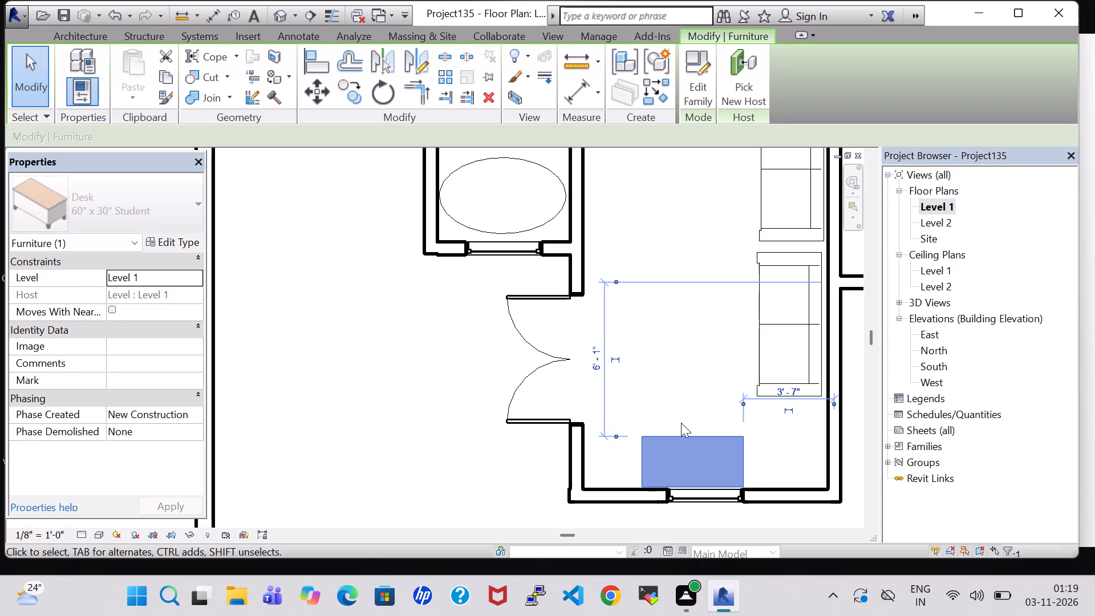
Nudge the end-wall window toward the double-door side so it lines up behind the desk.
{"action": "left_click", "coordinate": [705, 500]}
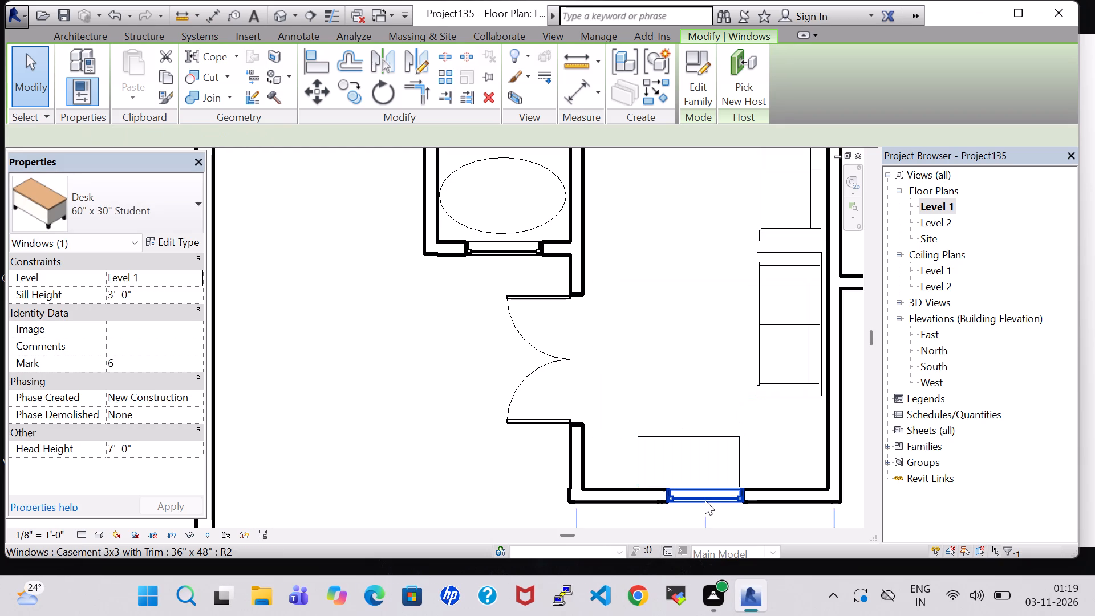
{"action": "key", "text": "Left"}
{"action": "key", "text": "Left"}
{"action": "key", "text": "Left"}
{"action": "key", "text": "Left"}
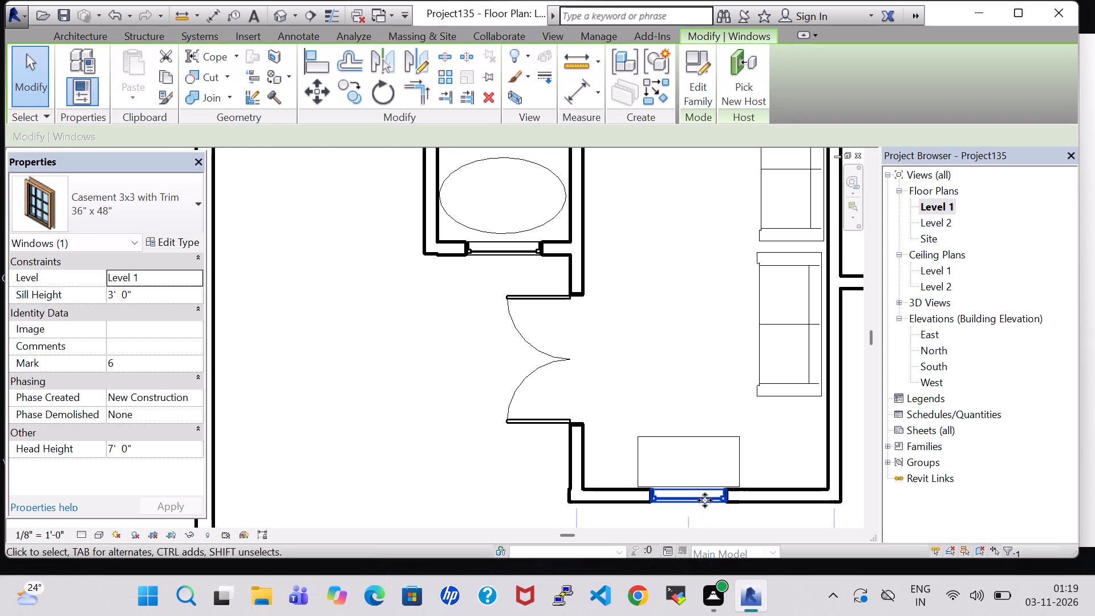
{"action": "left_click", "coordinate": [659, 339]}
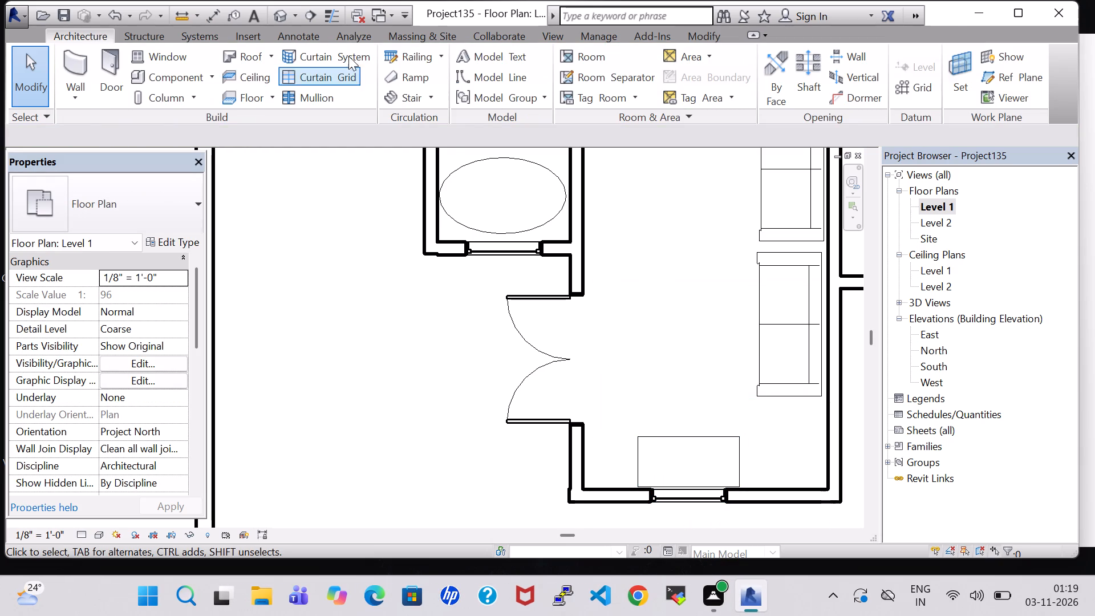
In the 3D view, set the Chair-Corbu type's cushion material to Oak Flooring.
{"action": "left_click", "coordinate": [287, 11]}
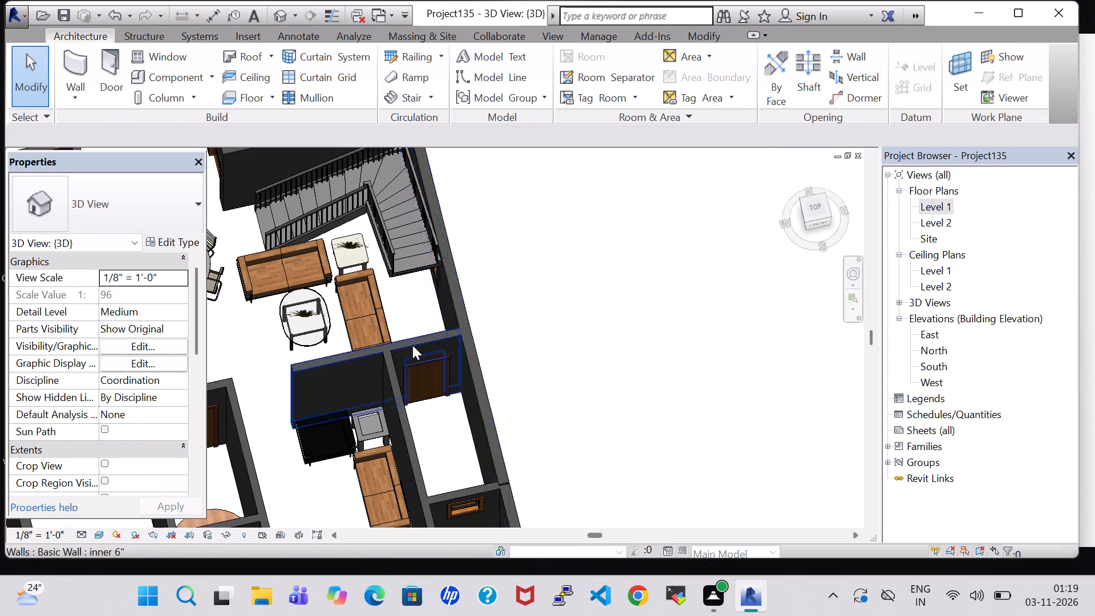
{"action": "middle_click_drag", "start_coordinate": [336, 325], "coordinate": [373, 467], "text": "shift"}
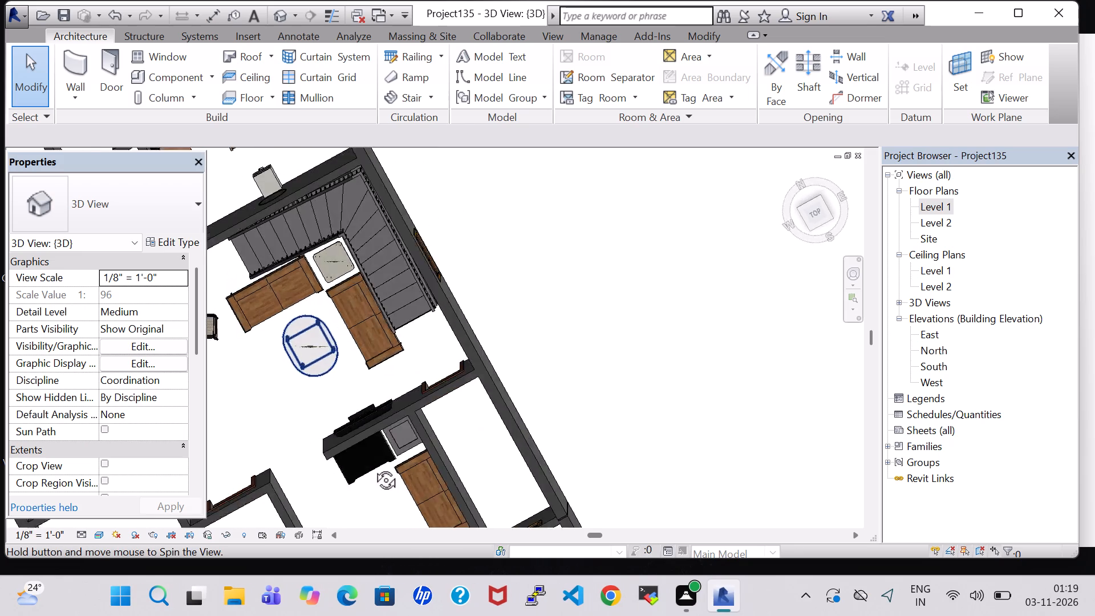
{"action": "middle_click_drag", "start_coordinate": [373, 467], "coordinate": [374, 484], "text": "shift"}
{"action": "middle_click_drag", "start_coordinate": [374, 487], "coordinate": [441, 330], "text": "shift"}
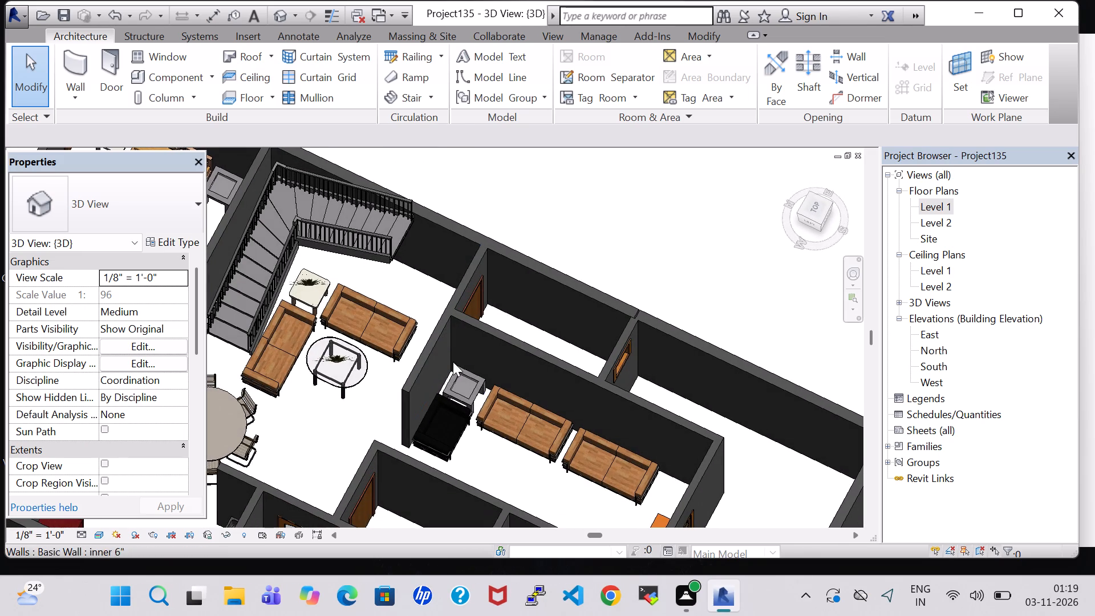
{"action": "left_click", "coordinate": [453, 425]}
{"action": "left_click", "coordinate": [455, 436]}
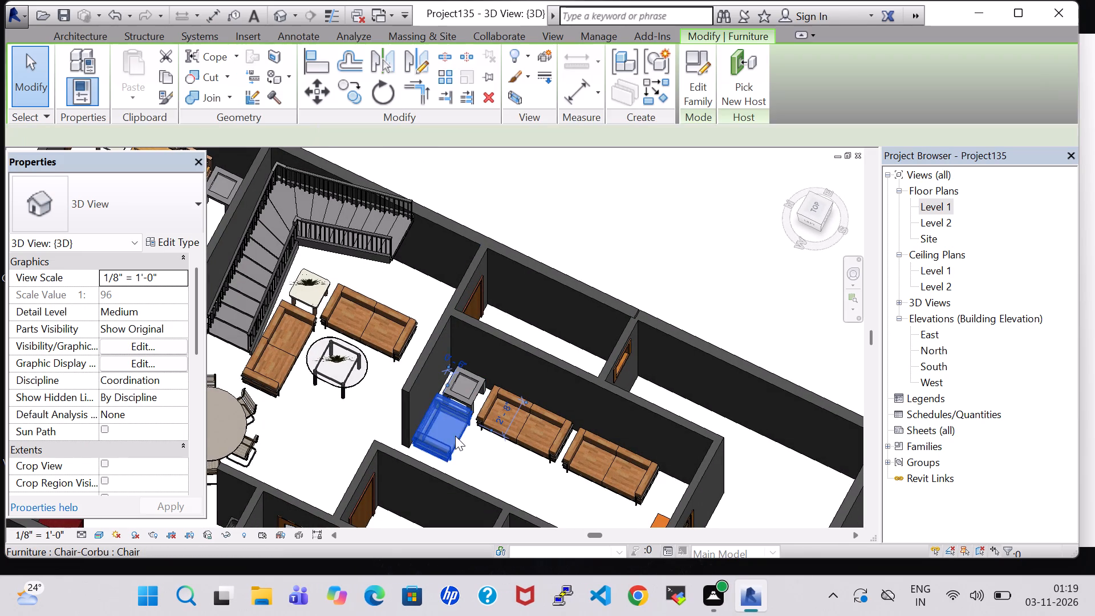
{"action": "left_click", "coordinate": [176, 246]}
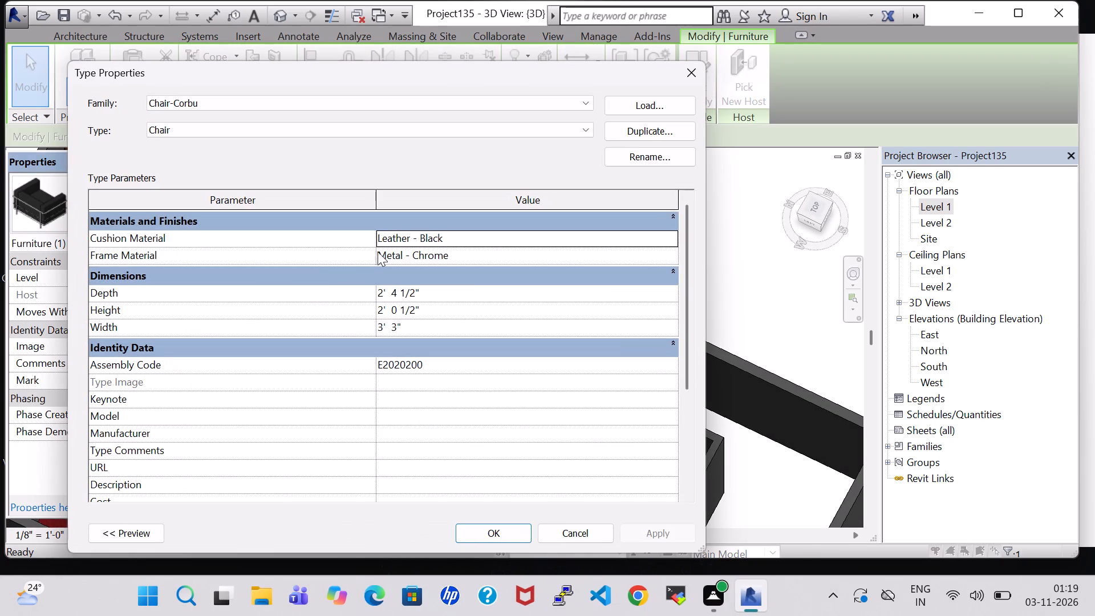
{"action": "left_click", "coordinate": [670, 236]}
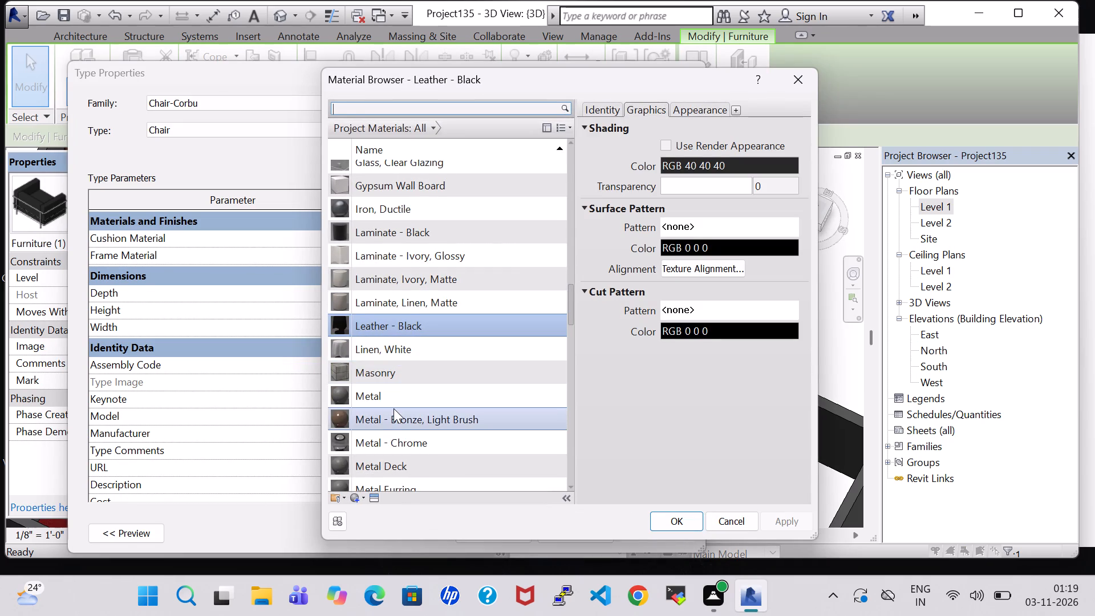
{"action": "scroll", "coordinate": [394, 408], "scroll_direction": "down", "scroll_amount": 3}
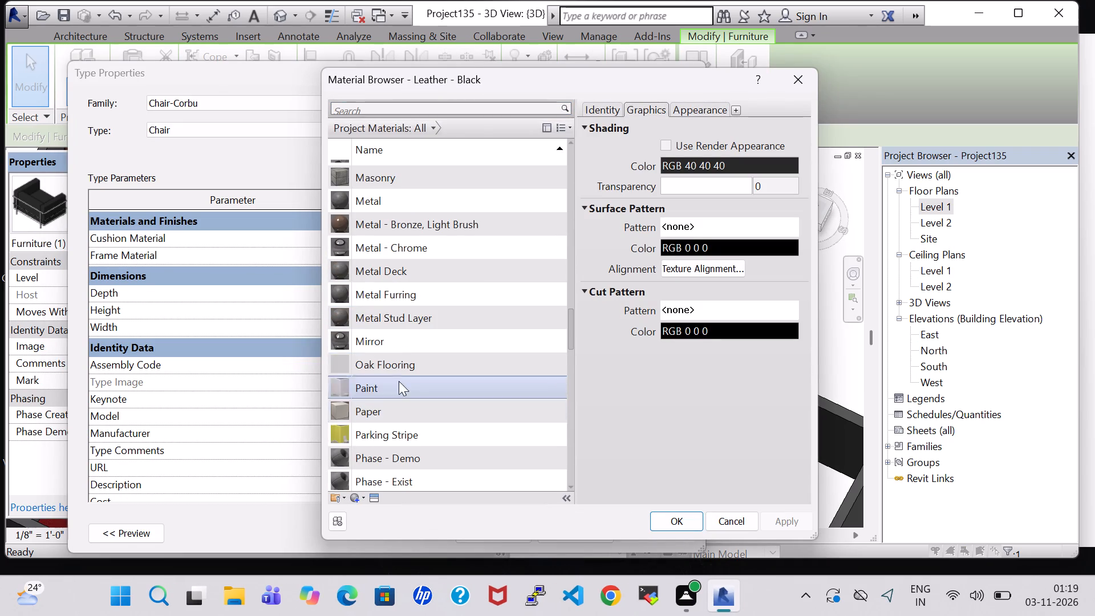
{"action": "left_click", "coordinate": [406, 363]}
{"action": "left_click", "coordinate": [682, 520]}
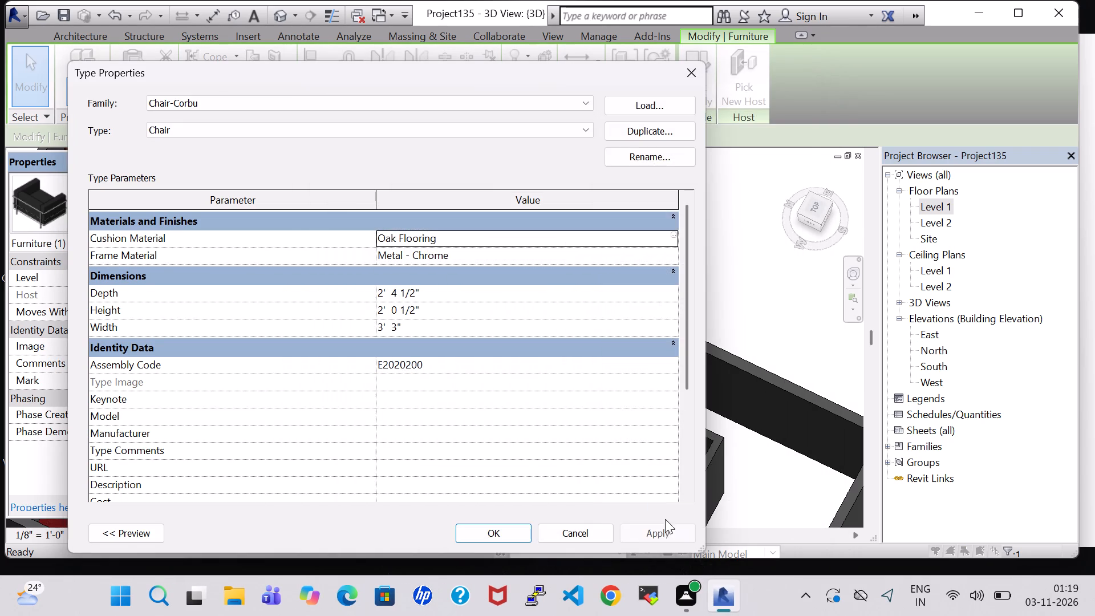
{"action": "left_click", "coordinate": [486, 532]}
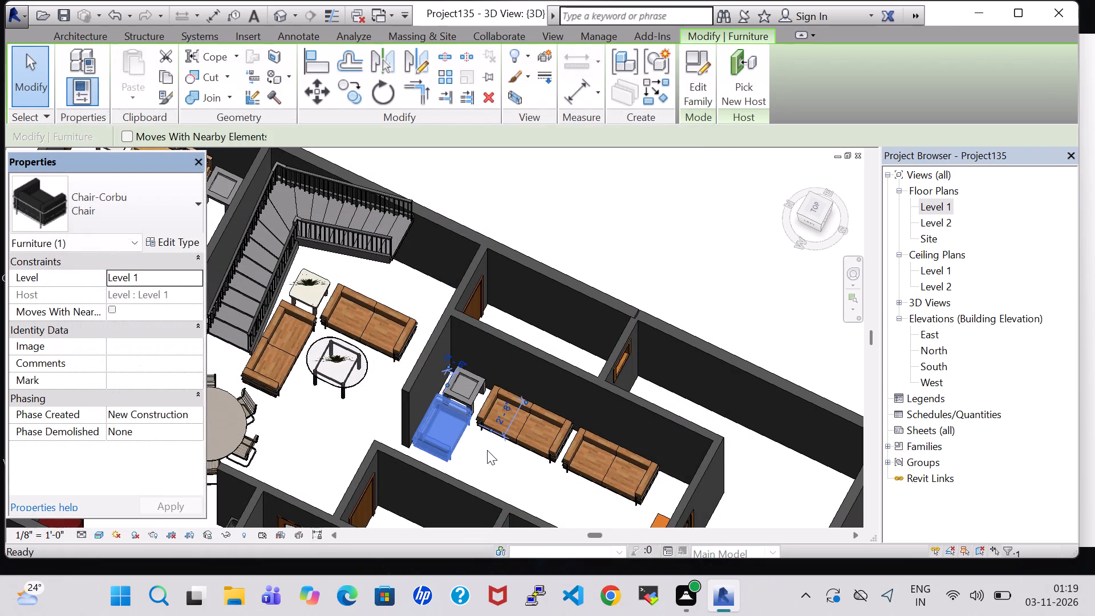
{"action": "left_click", "coordinate": [487, 450]}
Examine the chair, corner table and sofas in the long room up close in 3D.
{"action": "scroll", "coordinate": [487, 450], "scroll_direction": "up", "scroll_amount": 5}
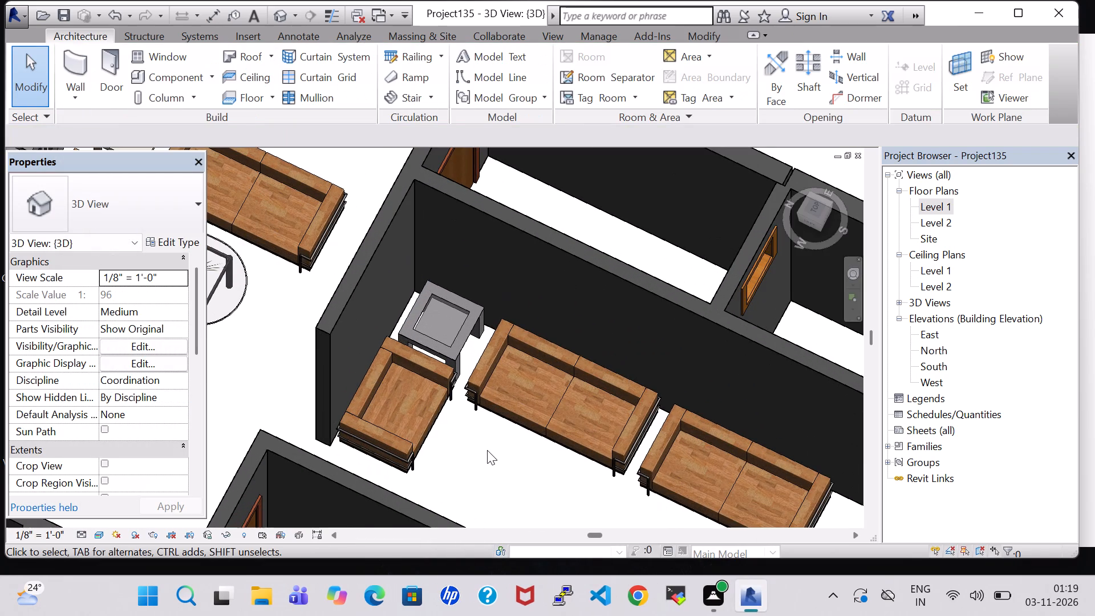
{"action": "middle_click", "coordinate": [487, 450]}
{"action": "middle_click_drag", "start_coordinate": [487, 450], "coordinate": [486, 491], "text": "shift"}
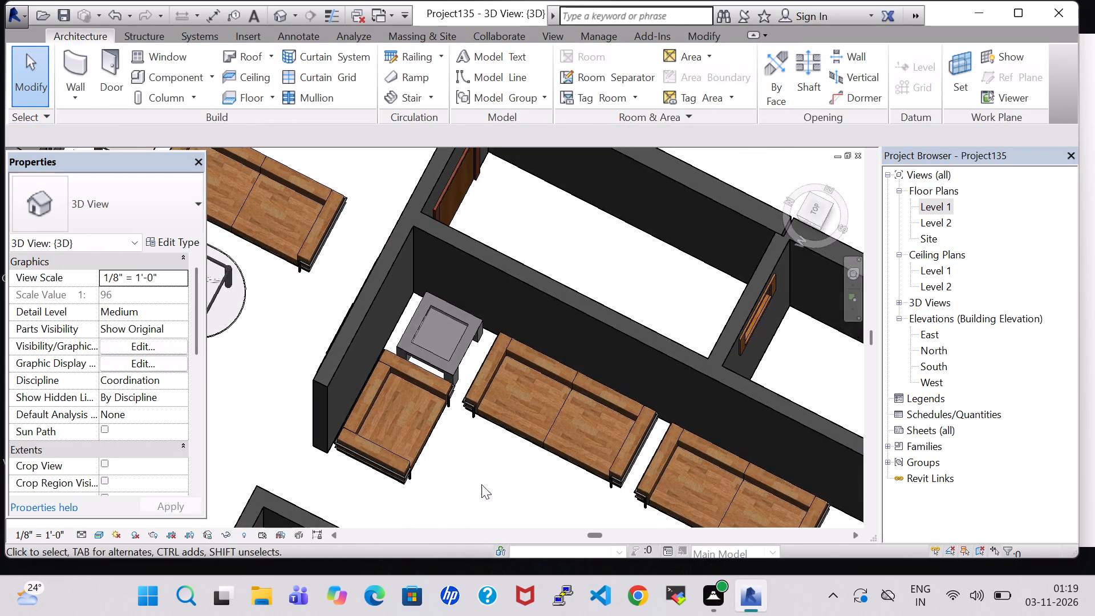
{"action": "scroll", "coordinate": [454, 437], "scroll_direction": "up", "scroll_amount": 4}
{"action": "middle_click_drag", "start_coordinate": [454, 436], "coordinate": [455, 487], "text": "shift"}
{"action": "middle_click_drag", "start_coordinate": [455, 487], "coordinate": [452, 451], "text": "shift"}
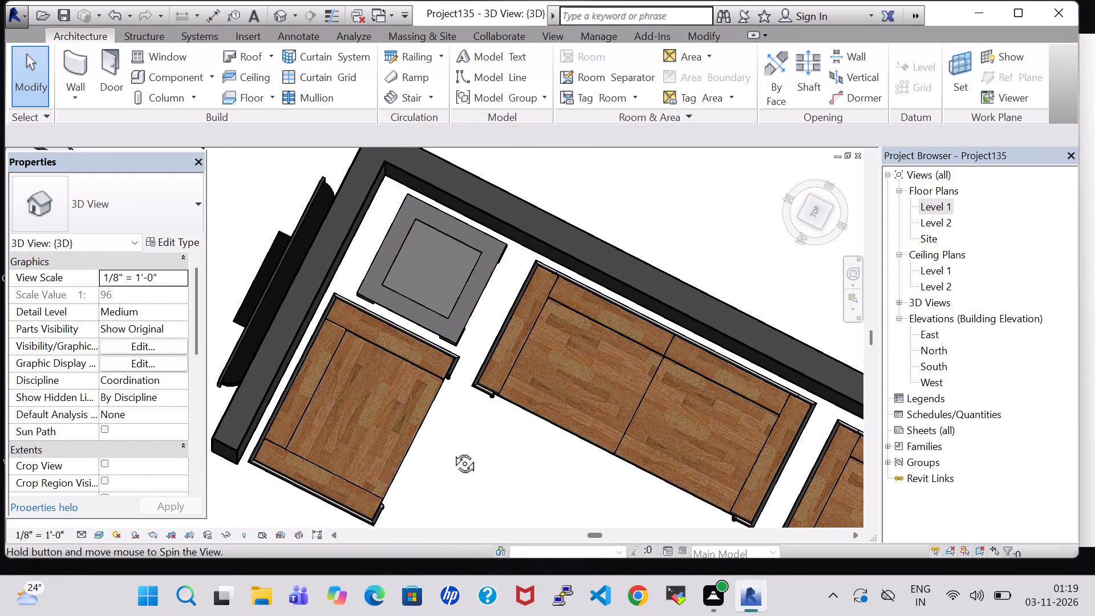
{"action": "middle_click_drag", "start_coordinate": [452, 451], "coordinate": [445, 406], "text": "shift"}
{"action": "scroll", "coordinate": [445, 405], "scroll_direction": "down", "scroll_amount": 4}
{"action": "left_click", "coordinate": [452, 468]}
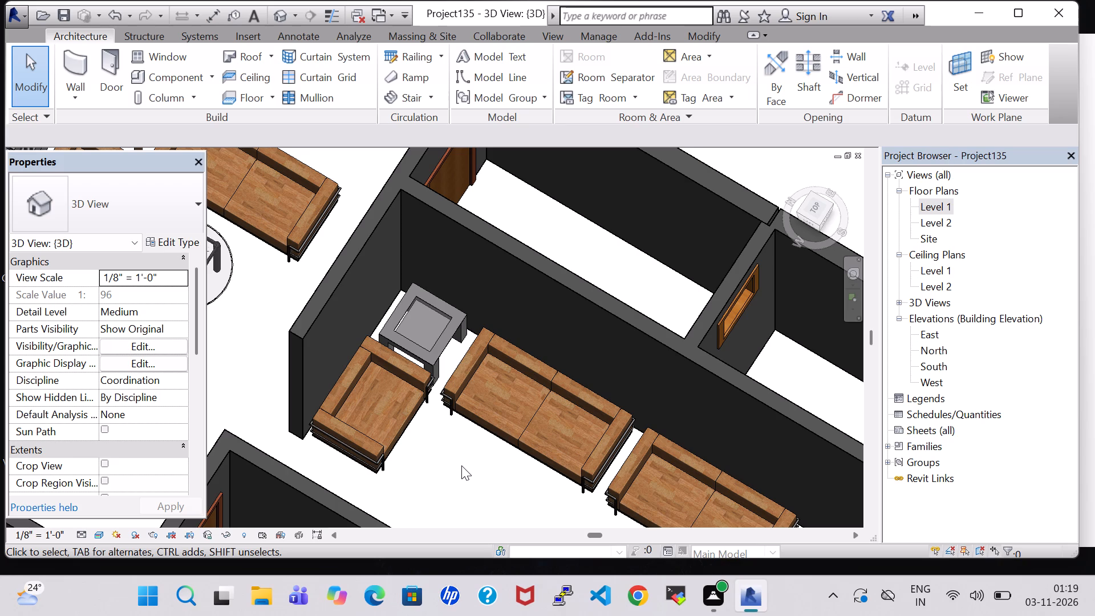
{"action": "scroll", "coordinate": [461, 472], "scroll_direction": "down", "scroll_amount": 4}
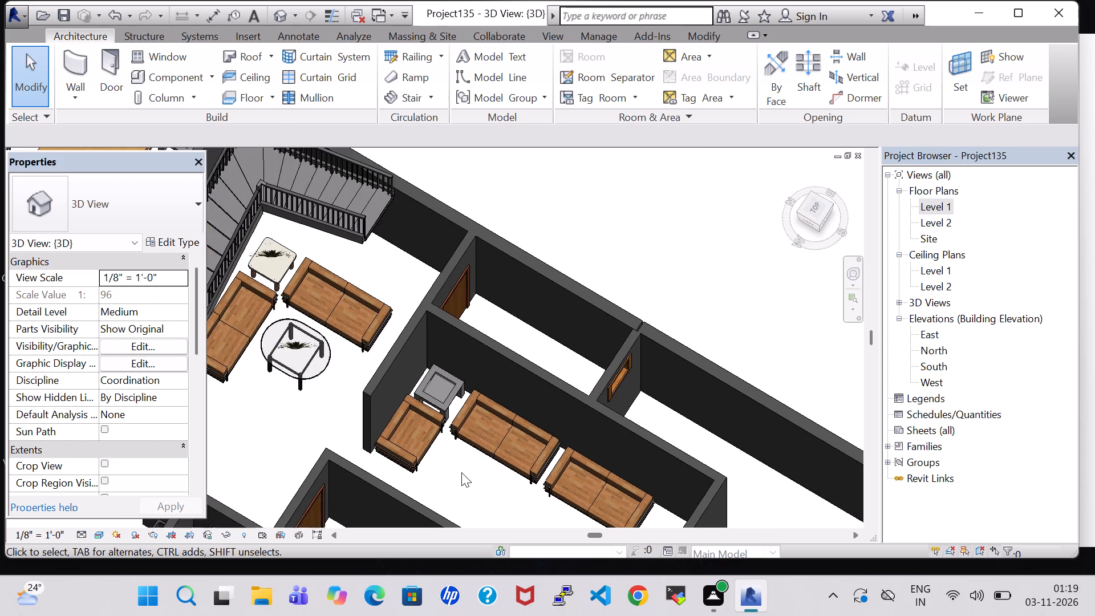
Rotate the desk by the end window 180 degrees in the 3D view.
{"action": "middle_click_drag", "start_coordinate": [461, 472], "coordinate": [374, 409]}
{"action": "middle_click", "coordinate": [486, 475], "text": "shift"}
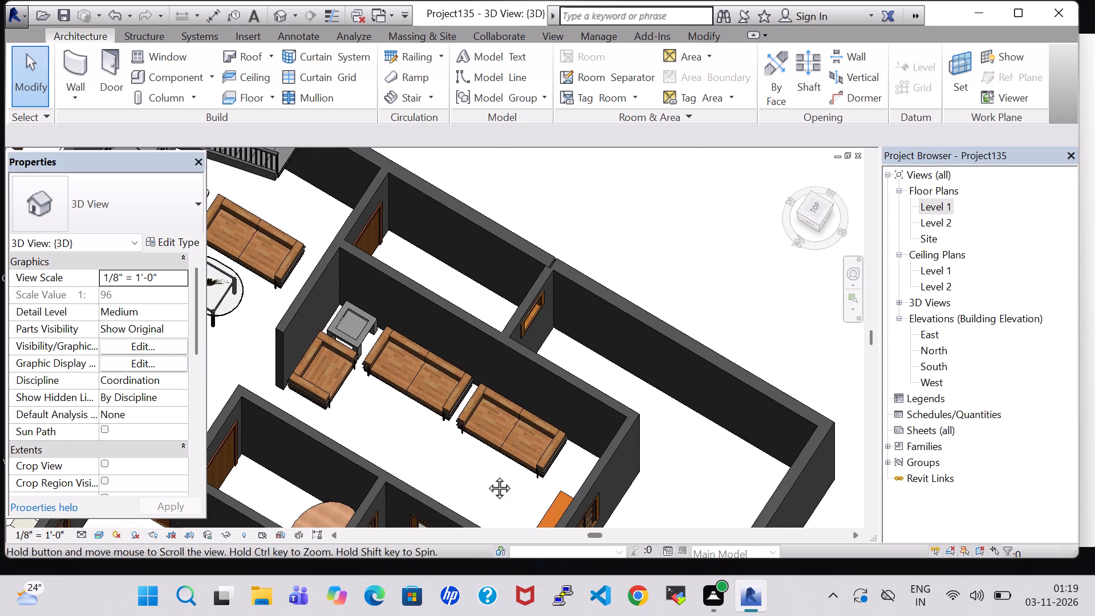
{"action": "middle_click_drag", "start_coordinate": [486, 475], "coordinate": [487, 534], "text": "shift"}
{"action": "scroll", "coordinate": [506, 415], "scroll_direction": "up", "scroll_amount": 7}
{"action": "middle_click_drag", "start_coordinate": [506, 415], "coordinate": [554, 439], "text": "shift"}
{"action": "middle_click_drag", "start_coordinate": [565, 443], "coordinate": [578, 446], "text": "shift"}
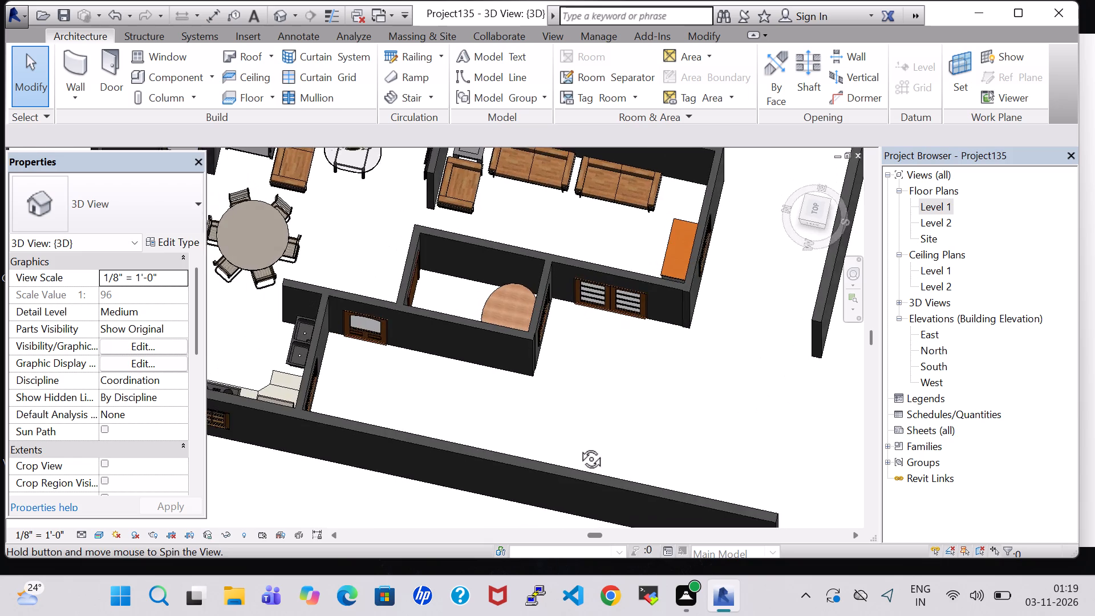
{"action": "middle_click_drag", "start_coordinate": [578, 446], "coordinate": [578, 445], "text": "shift"}
{"action": "middle_click_drag", "start_coordinate": [601, 361], "coordinate": [611, 439]}
{"action": "middle_click_drag", "start_coordinate": [561, 183], "coordinate": [551, 357]}
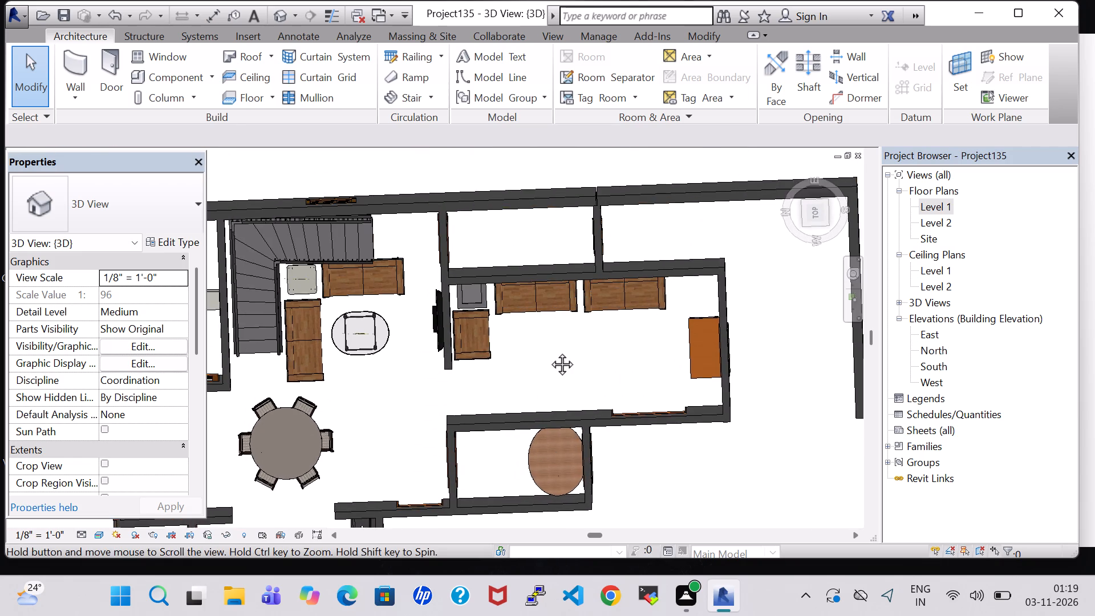
{"action": "middle_click_drag", "start_coordinate": [548, 343], "coordinate": [648, 312]}
{"action": "middle_click_drag", "start_coordinate": [590, 182], "coordinate": [562, 368]}
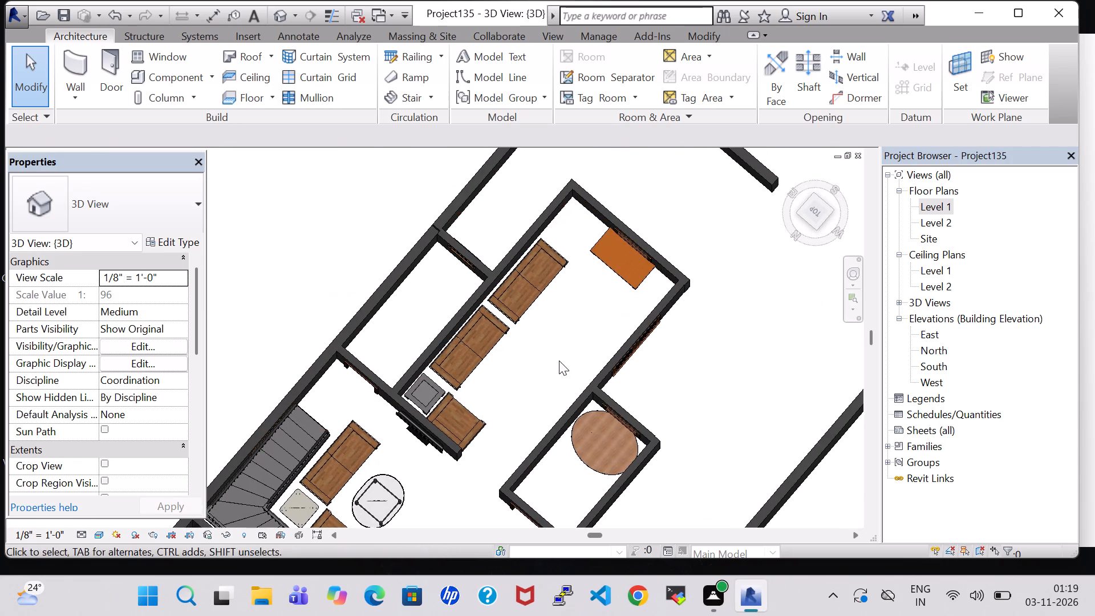
{"action": "middle_click_drag", "start_coordinate": [559, 360], "coordinate": [613, 241]}
{"action": "left_click", "coordinate": [500, 200]}
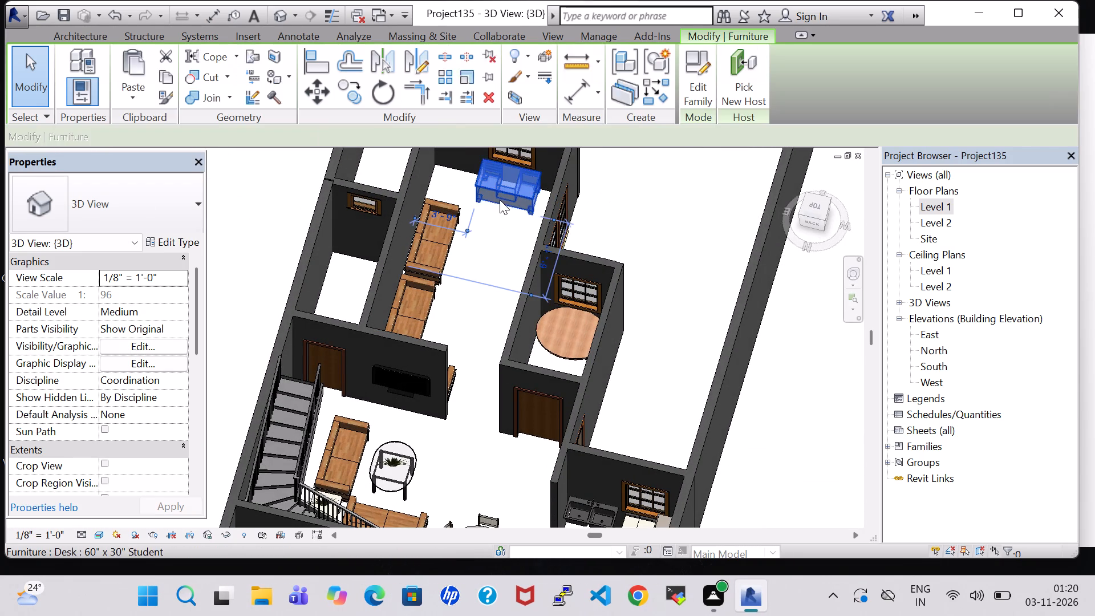
{"action": "key", "text": "space"}
{"action": "key", "text": "space"}
{"action": "left_click", "coordinate": [502, 225]}
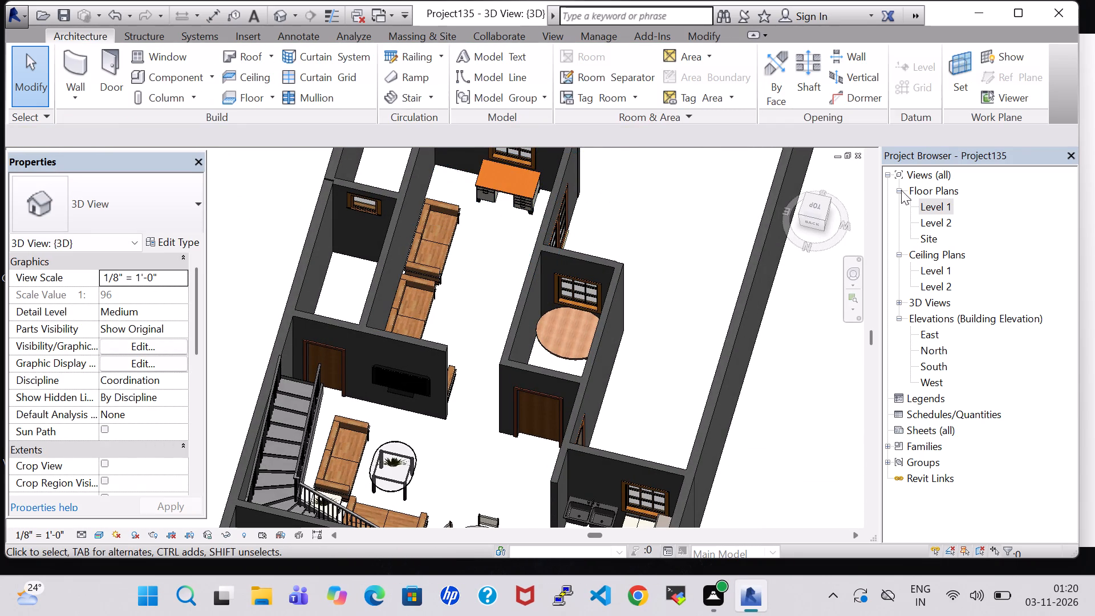
Return to the Level 1 floor plan and load the Seating-Auditorium family from the Seating folder of the Furniture library.
{"action": "double_click", "coordinate": [941, 205]}
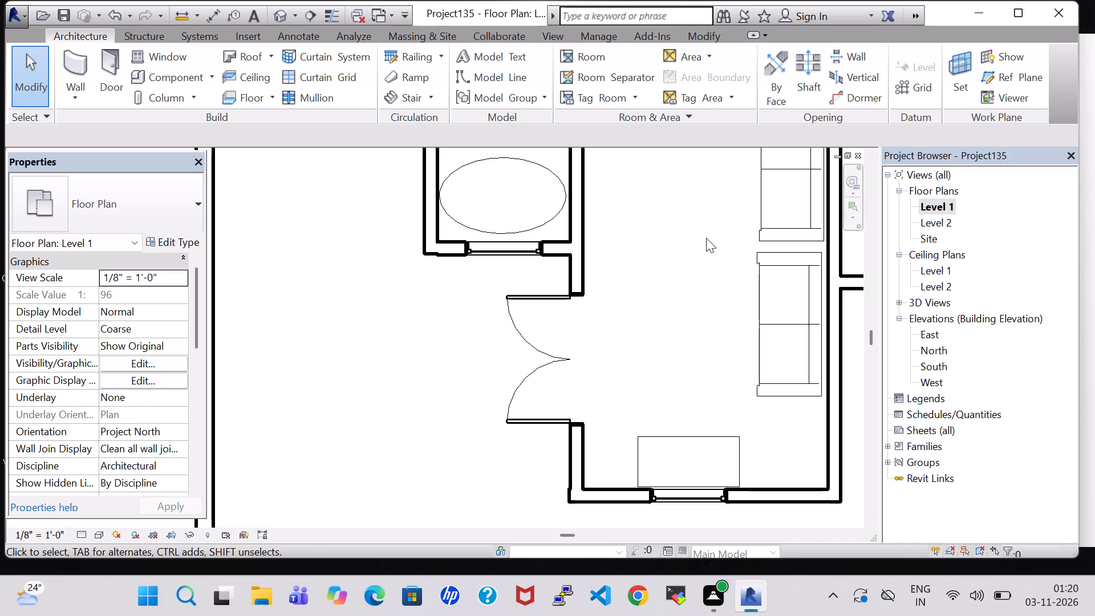
{"action": "scroll", "coordinate": [706, 238], "scroll_direction": "down", "scroll_amount": 7}
{"action": "left_click", "coordinate": [167, 76]}
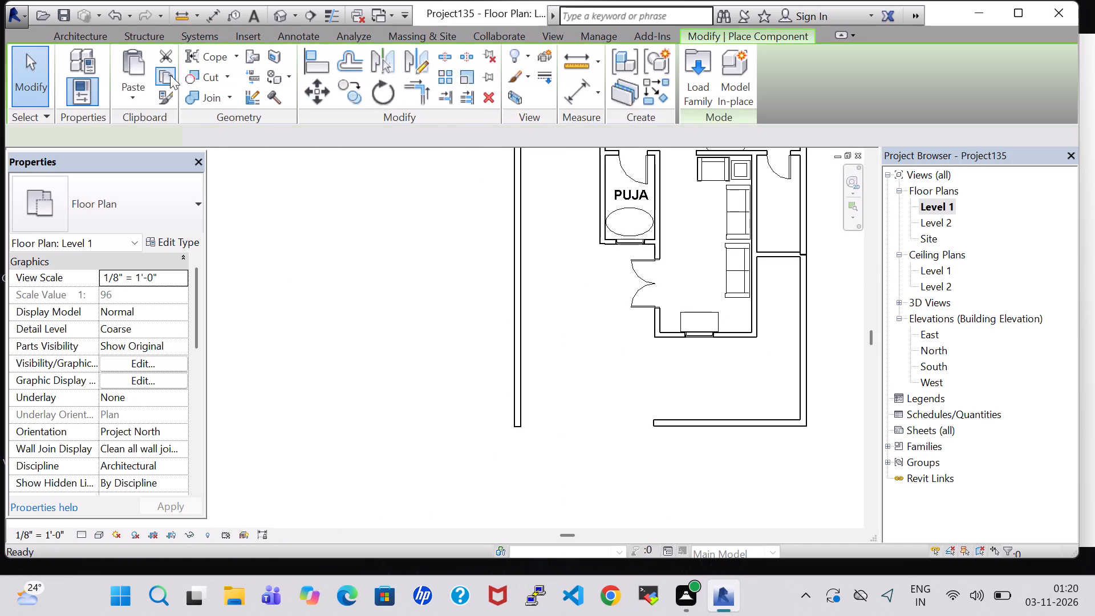
{"action": "left_click", "coordinate": [688, 79]}
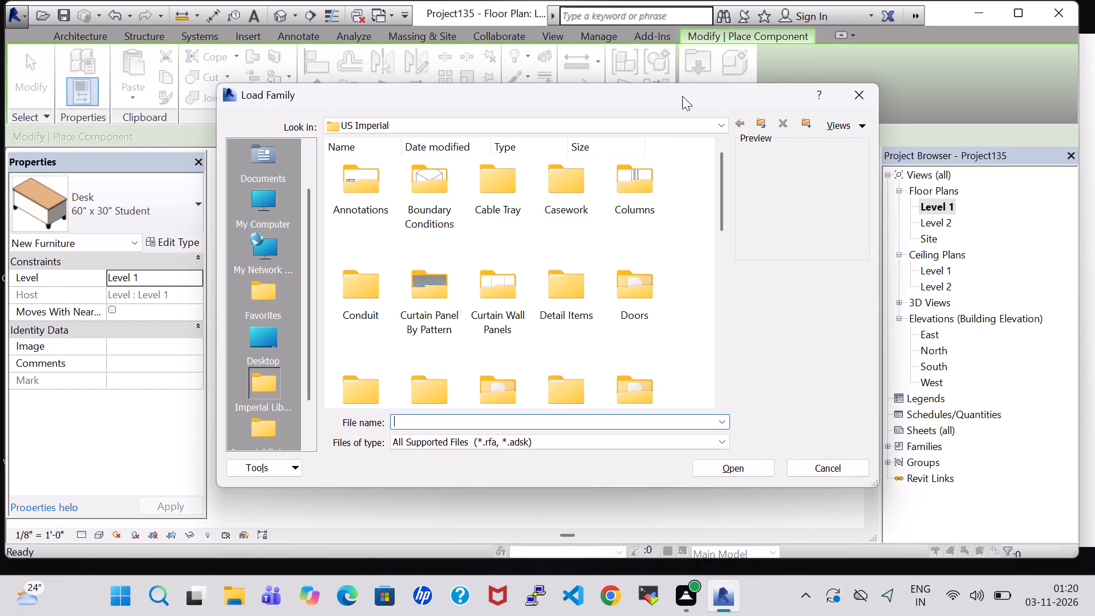
{"action": "double_click", "coordinate": [638, 375]}
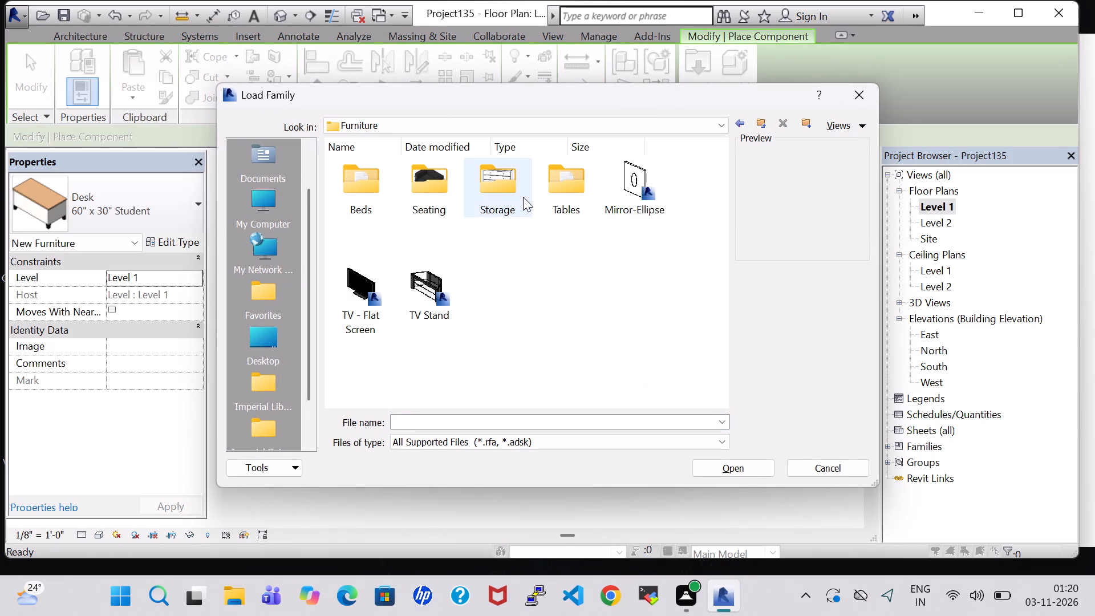
{"action": "double_click", "coordinate": [436, 182]}
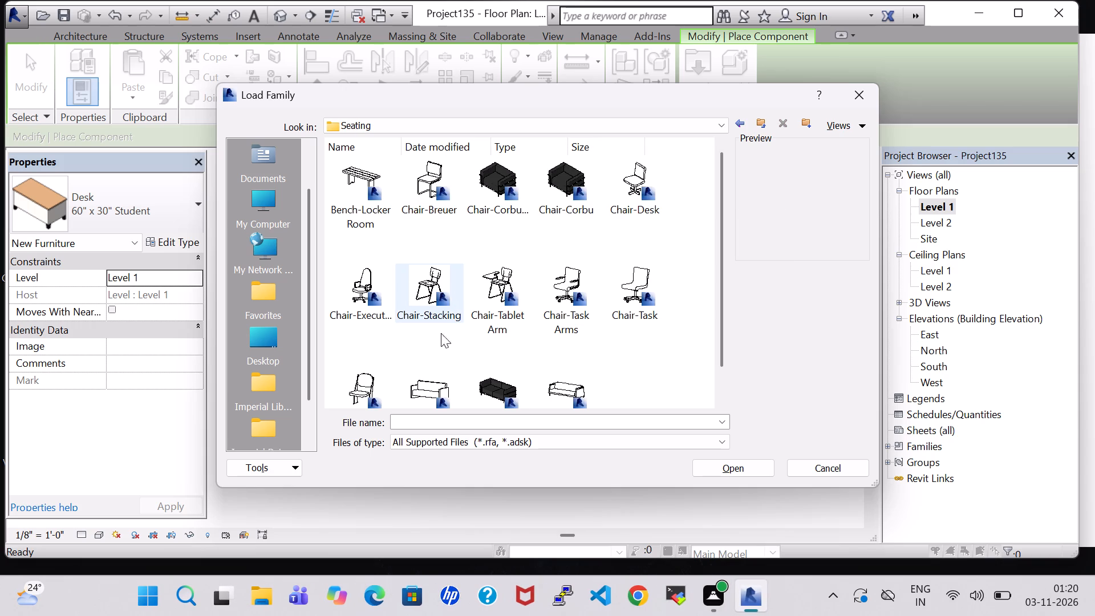
{"action": "left_click", "coordinate": [358, 379]}
{"action": "left_click", "coordinate": [737, 465]}
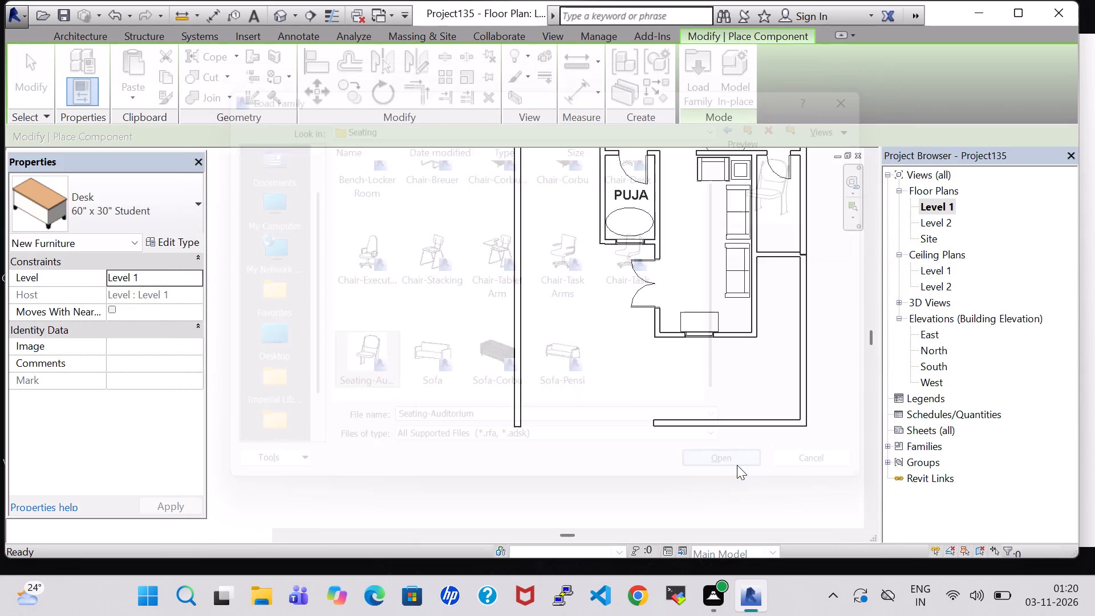
Place an 18" x 24" x 30" Seating-Auditorium chair at the desk by the end window, turned to face the desk.
{"action": "scroll", "coordinate": [682, 291], "scroll_direction": "up", "scroll_amount": 8}
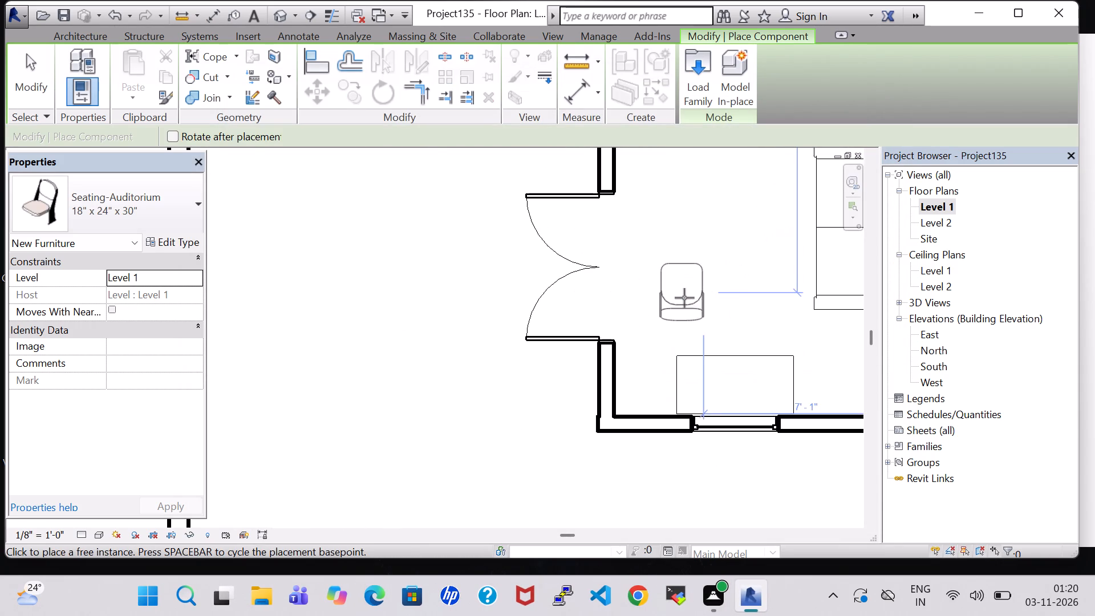
{"action": "key", "text": "space"}
{"action": "key", "text": "space"}
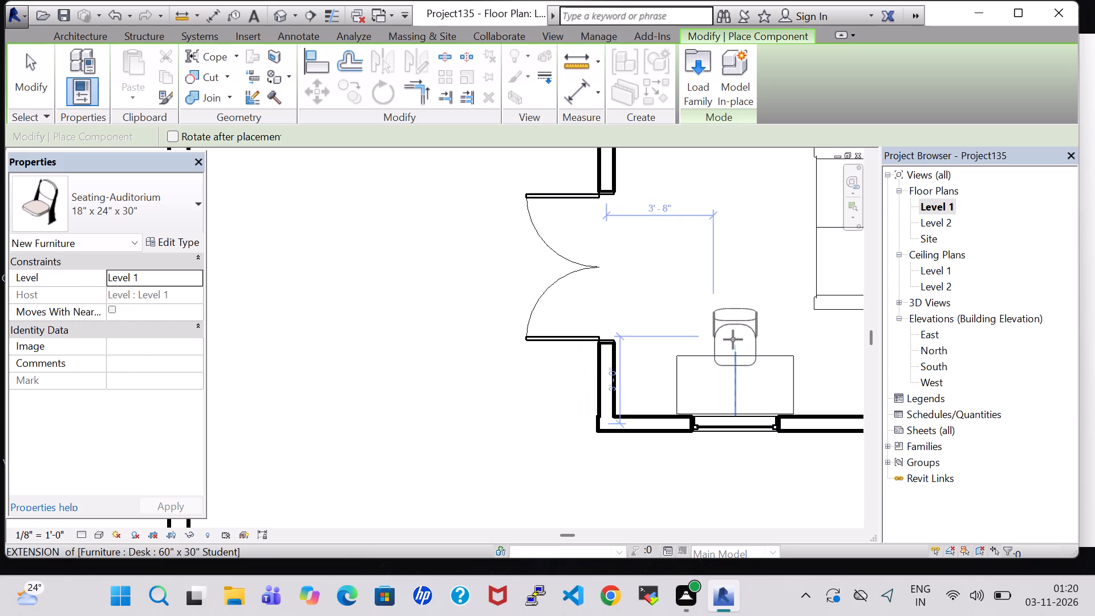
{"action": "left_click", "coordinate": [733, 348]}
{"action": "key", "text": "Escape"}
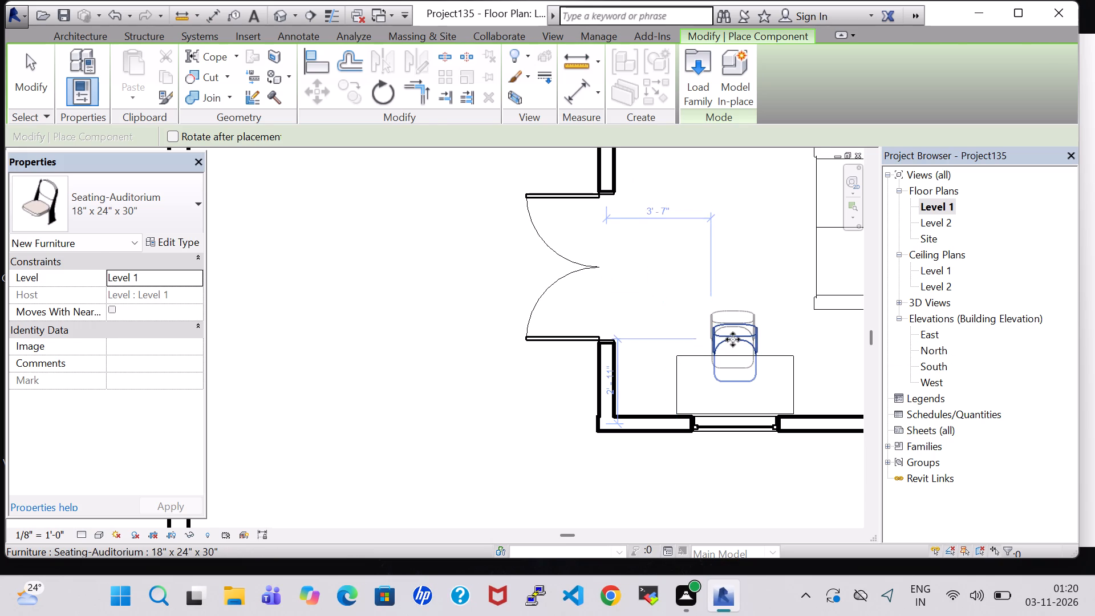
{"action": "key", "text": "Escape"}
Open the 3D view and examine the new chair at the desk.
{"action": "left_click", "coordinate": [274, 7]}
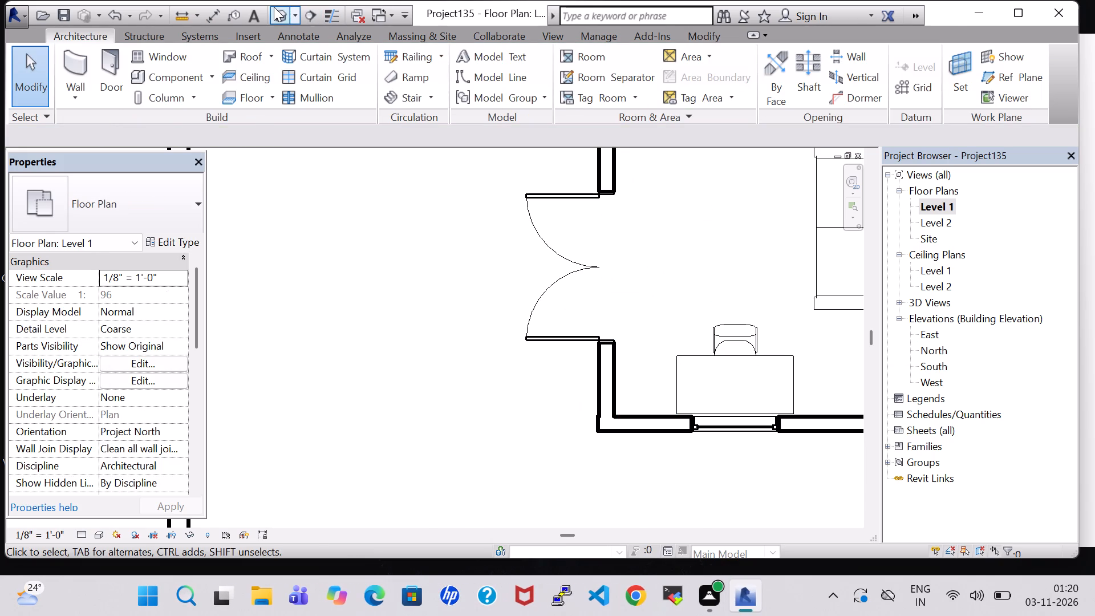
{"action": "scroll", "coordinate": [467, 237], "scroll_direction": "up", "scroll_amount": 7}
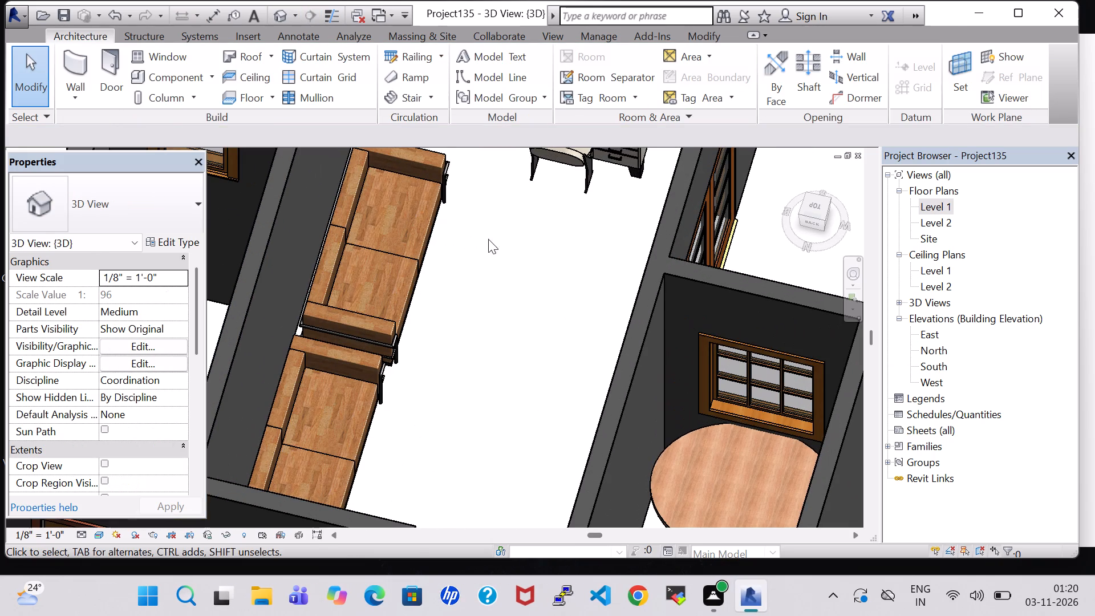
{"action": "middle_click_drag", "start_coordinate": [496, 257], "coordinate": [501, 220], "text": "shift"}
{"action": "middle_click_drag", "start_coordinate": [498, 220], "coordinate": [482, 333]}
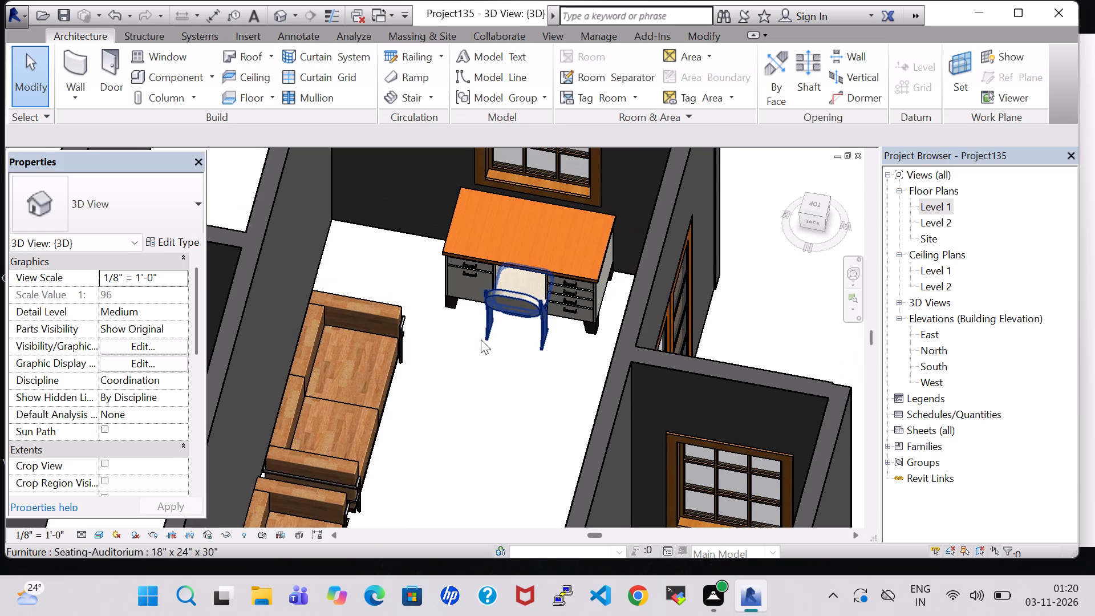
{"action": "middle_click_drag", "start_coordinate": [481, 339], "coordinate": [492, 305]}
{"action": "left_click", "coordinate": [457, 411]}
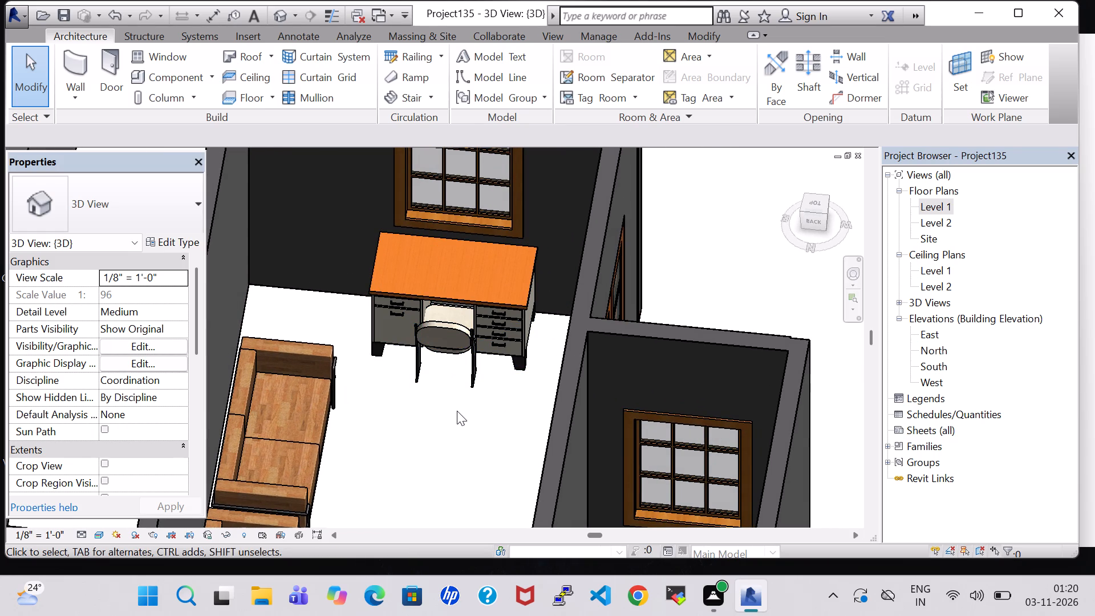
Return to the Level 1 plan and place a copy of PUJA's 60" x 48" Table-Ellipse, turned lengthwise, in front of the long room's two sofas.
{"action": "double_click", "coordinate": [931, 205]}
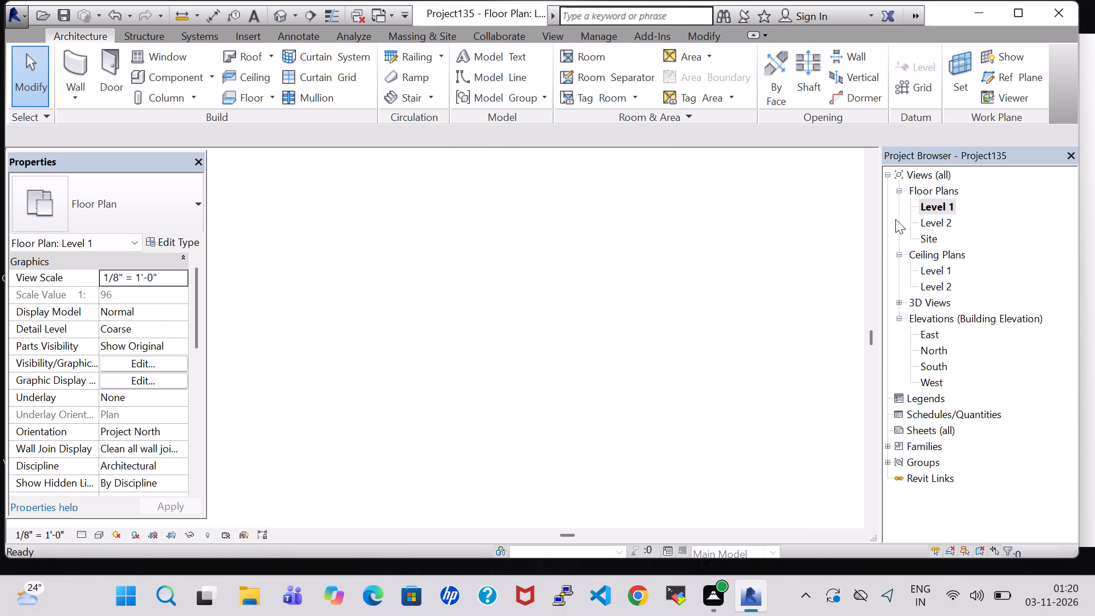
{"action": "scroll", "coordinate": [676, 289], "scroll_direction": "down", "scroll_amount": 2}
{"action": "left_click", "coordinate": [717, 244]}
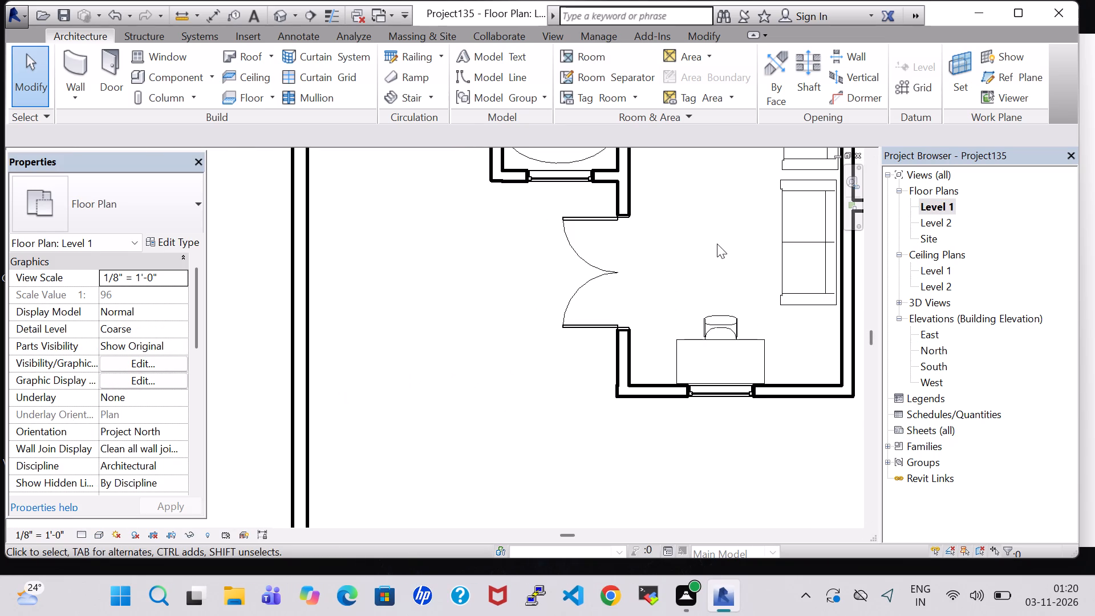
{"action": "middle_click_drag", "start_coordinate": [717, 244], "coordinate": [682, 367]}
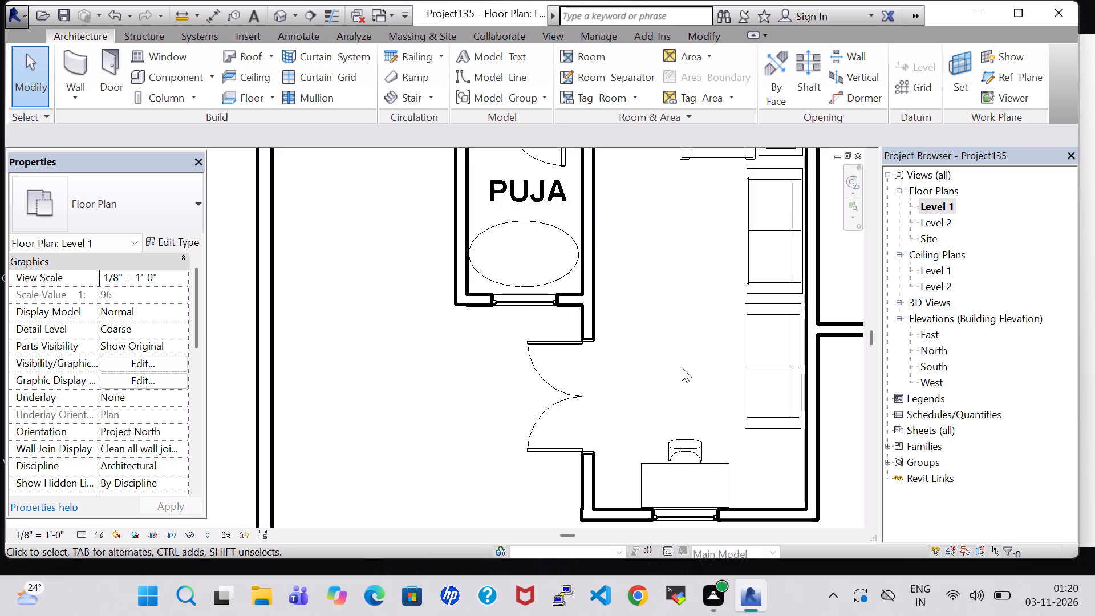
{"action": "scroll", "coordinate": [682, 367], "scroll_direction": "down", "scroll_amount": 8}
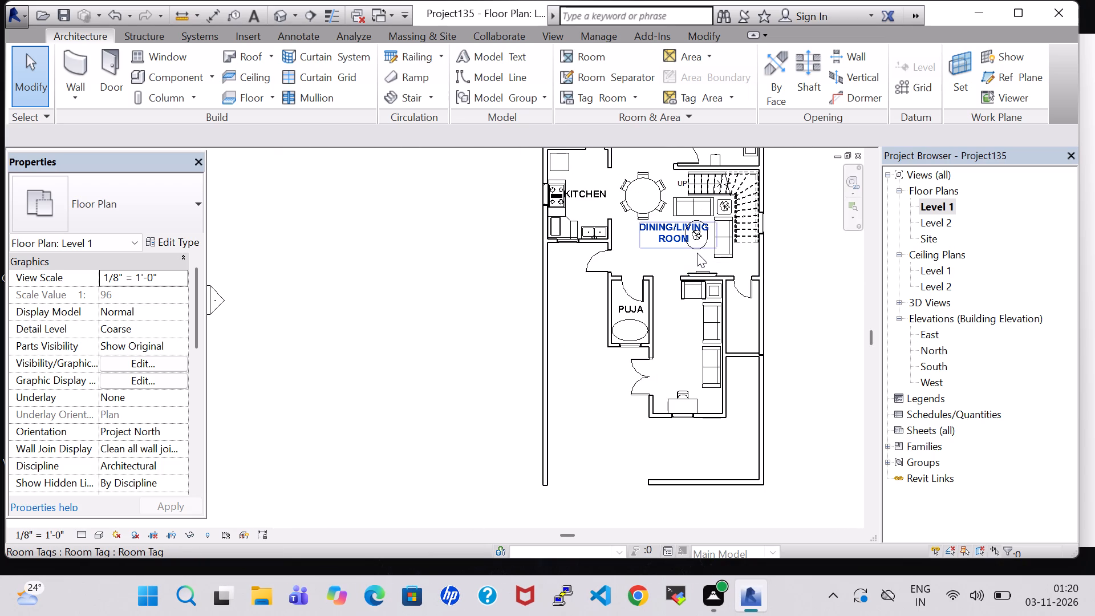
{"action": "scroll", "coordinate": [697, 253], "scroll_direction": "up", "scroll_amount": 7}
{"action": "middle_click_drag", "start_coordinate": [509, 262], "coordinate": [544, 410]}
{"action": "middle_click", "coordinate": [544, 411]}
{"action": "scroll", "coordinate": [558, 374], "scroll_direction": "down", "scroll_amount": 4}
{"action": "middle_click_drag", "start_coordinate": [557, 376], "coordinate": [547, 275]}
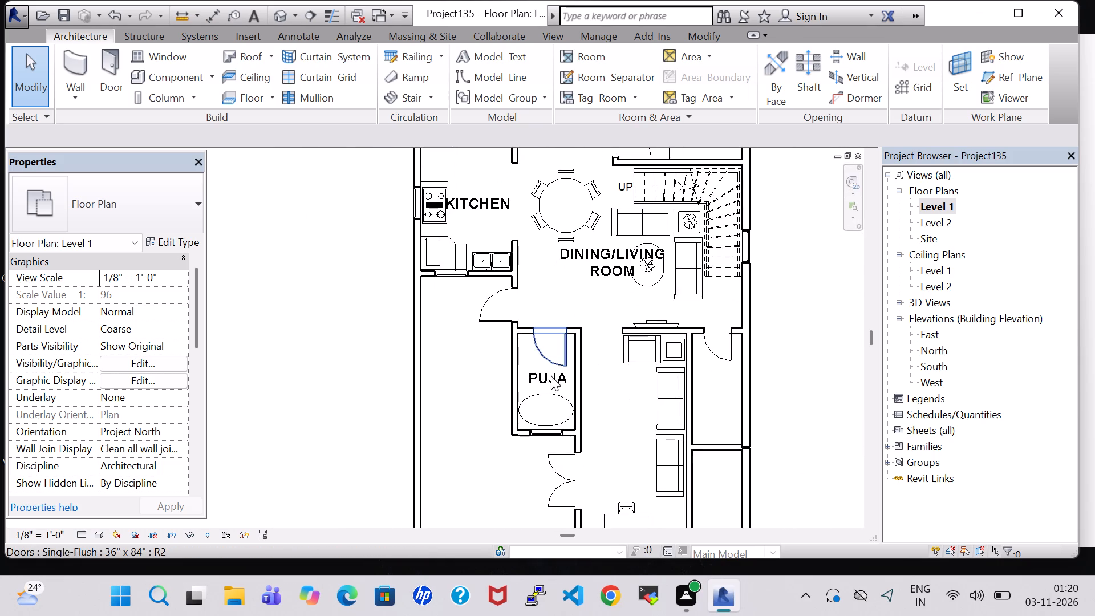
{"action": "left_click", "coordinate": [546, 398]}
{"action": "right_click", "coordinate": [547, 398]}
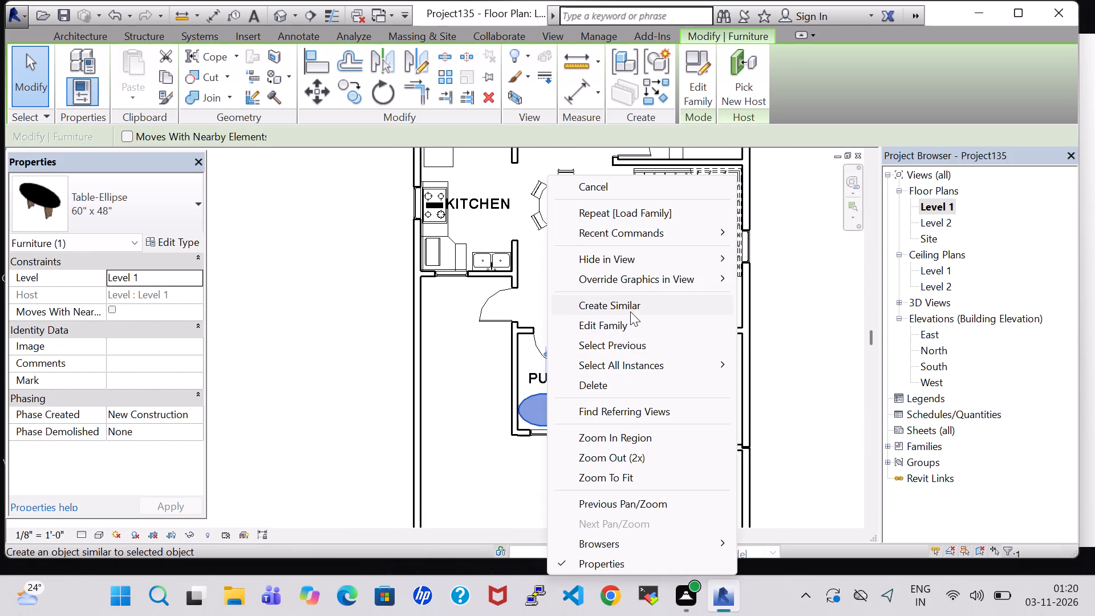
{"action": "left_click", "coordinate": [630, 307]}
{"action": "key", "text": "space"}
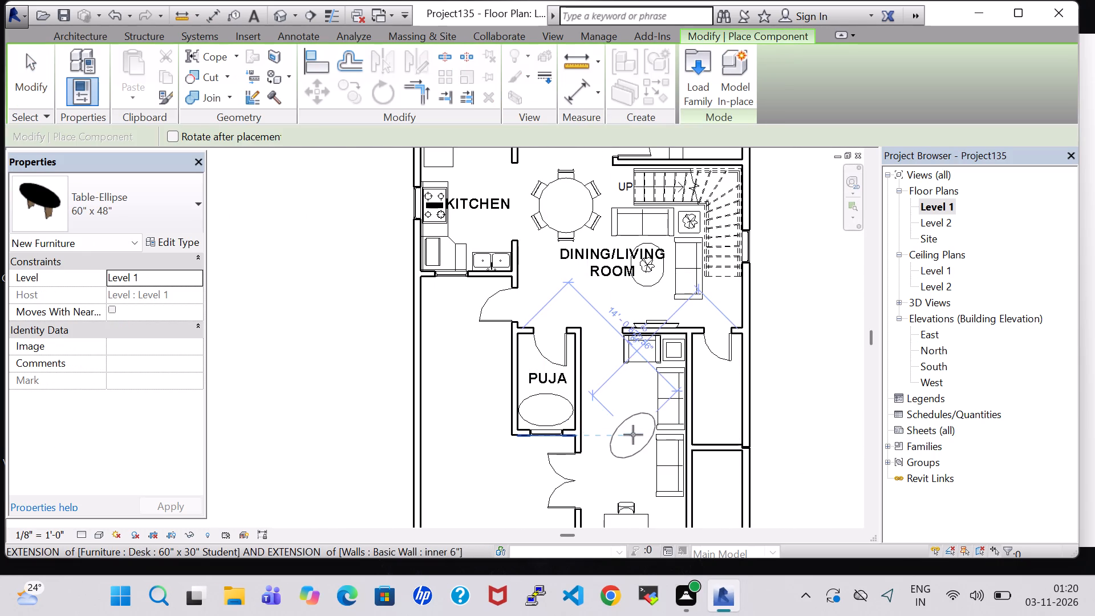
{"action": "key", "text": "space"}
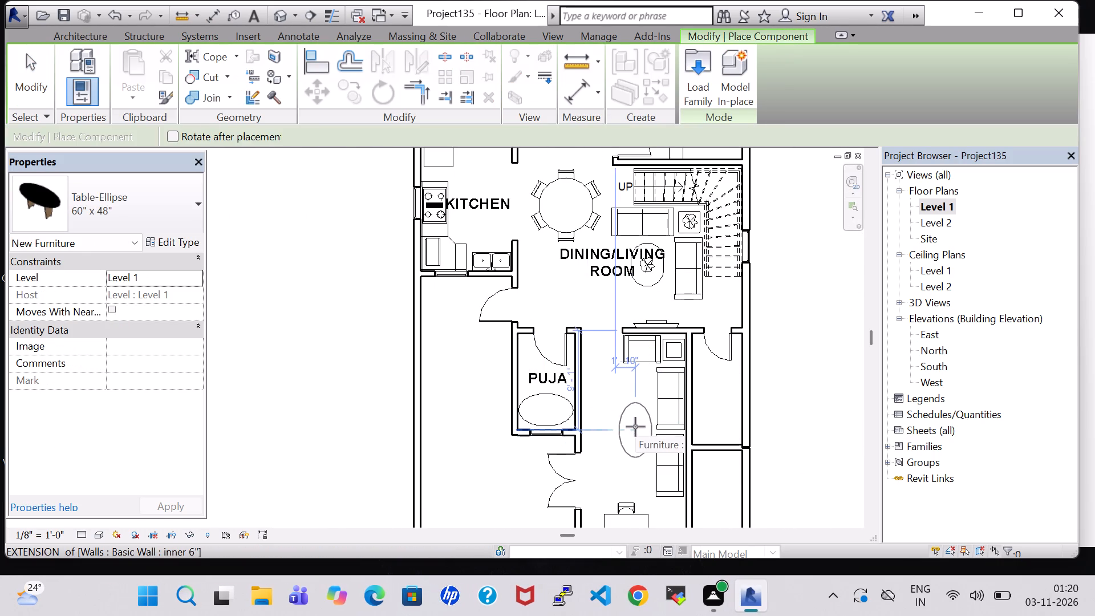
{"action": "left_click", "coordinate": [635, 427]}
{"action": "key", "text": "Escape"}
{"action": "key", "text": "Escape"}
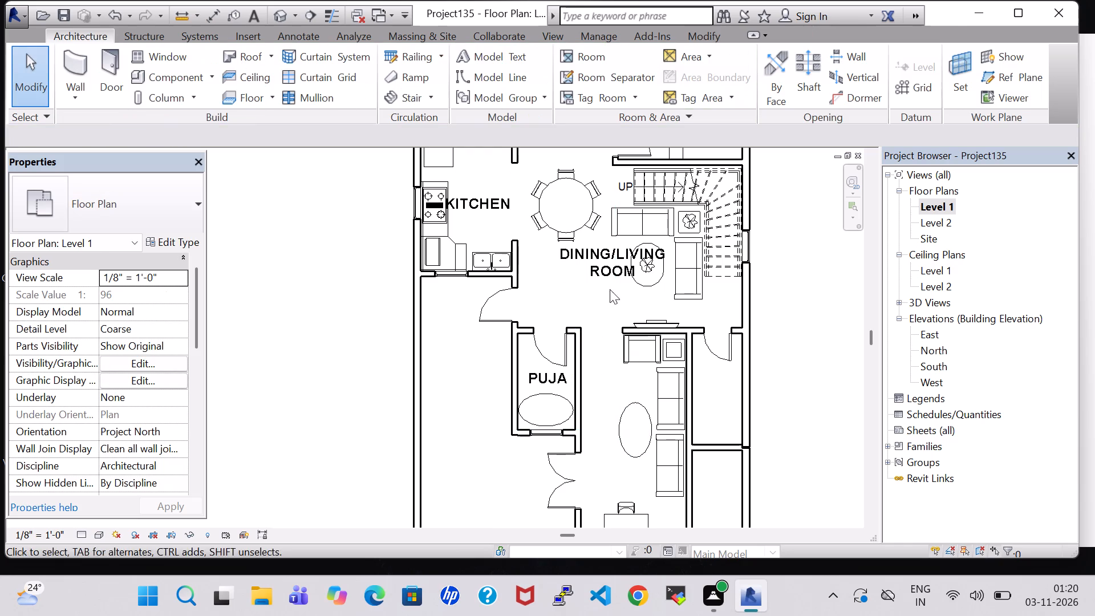
Place another Tropical Agave - 1.5' plant like the living room's beside the long room's elliptical table.
{"action": "left_click", "coordinate": [642, 270]}
{"action": "right_click", "coordinate": [642, 270]}
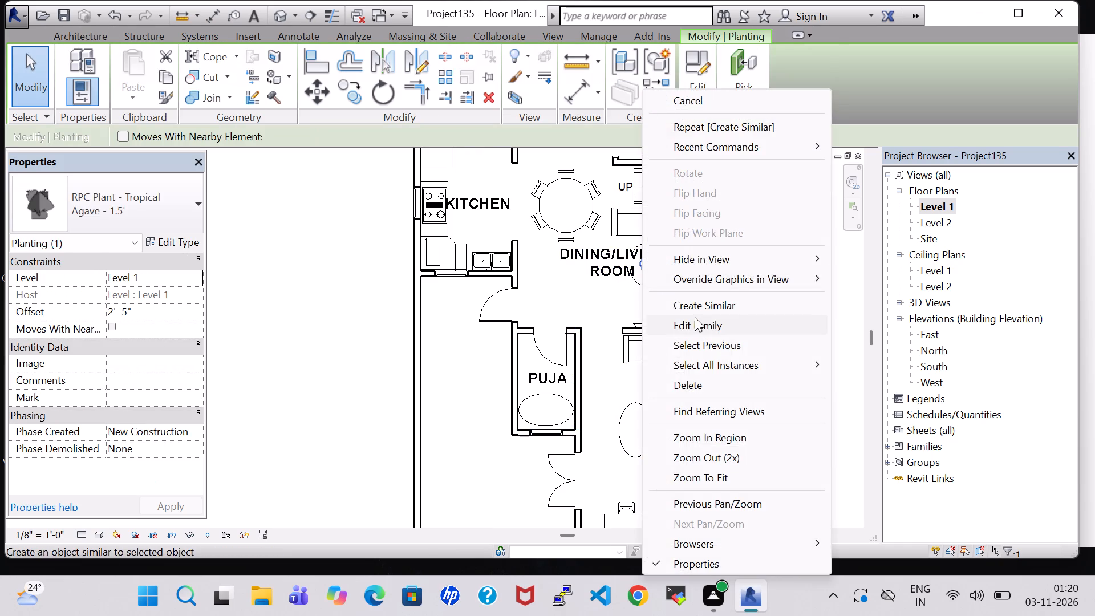
{"action": "left_click", "coordinate": [695, 306]}
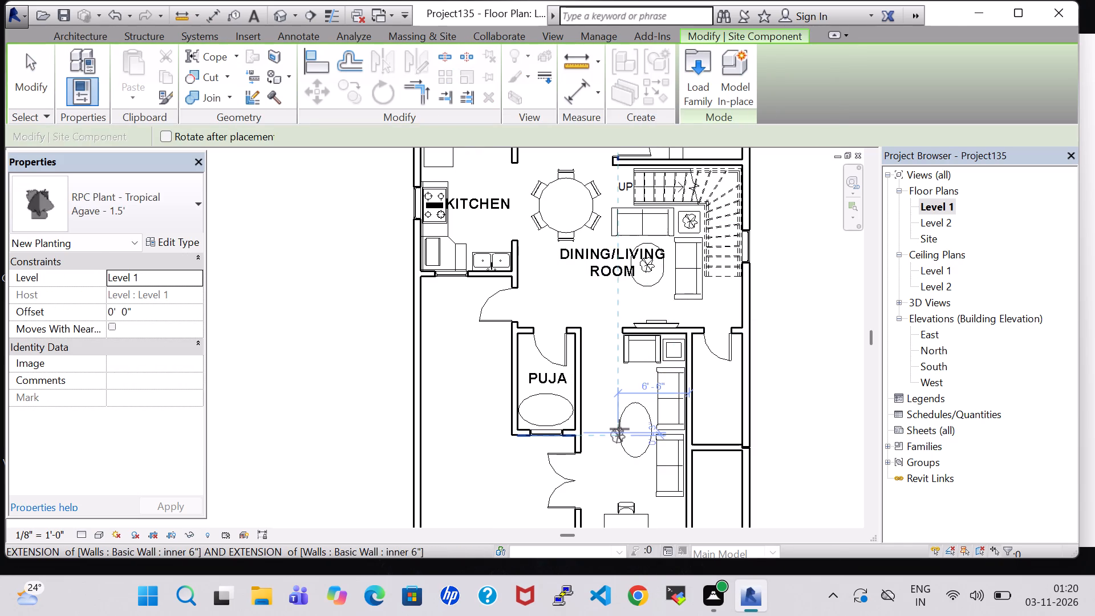
{"action": "left_click", "coordinate": [619, 429]}
{"action": "key", "text": "Escape"}
{"action": "key", "text": "Escape"}
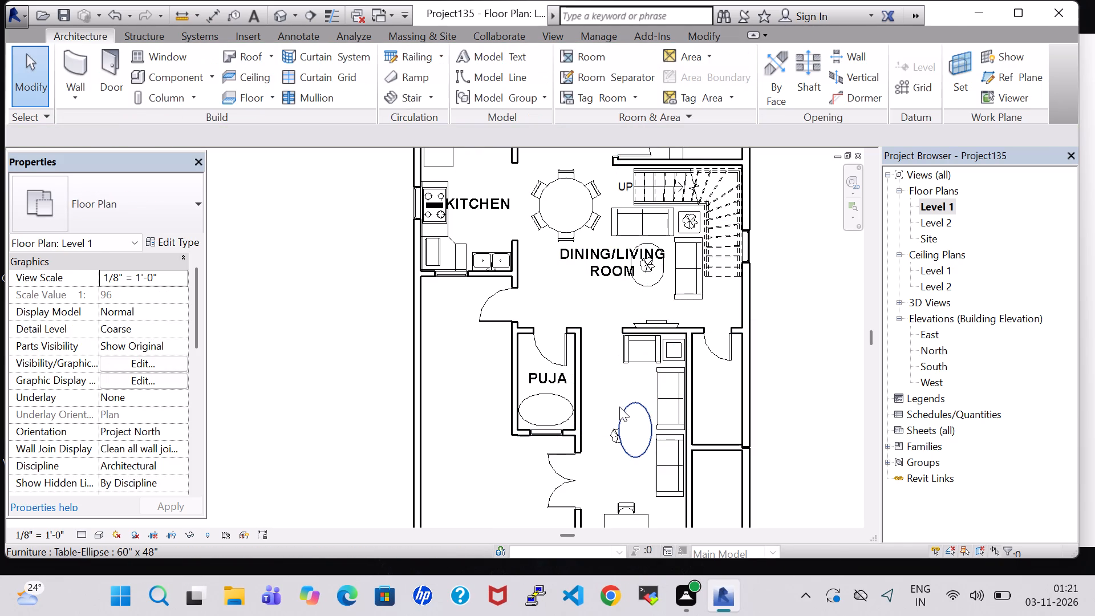
Examine the dimensions in the long room's elliptical table's type properties.
{"action": "left_click", "coordinate": [640, 404]}
{"action": "left_click", "coordinate": [166, 241]}
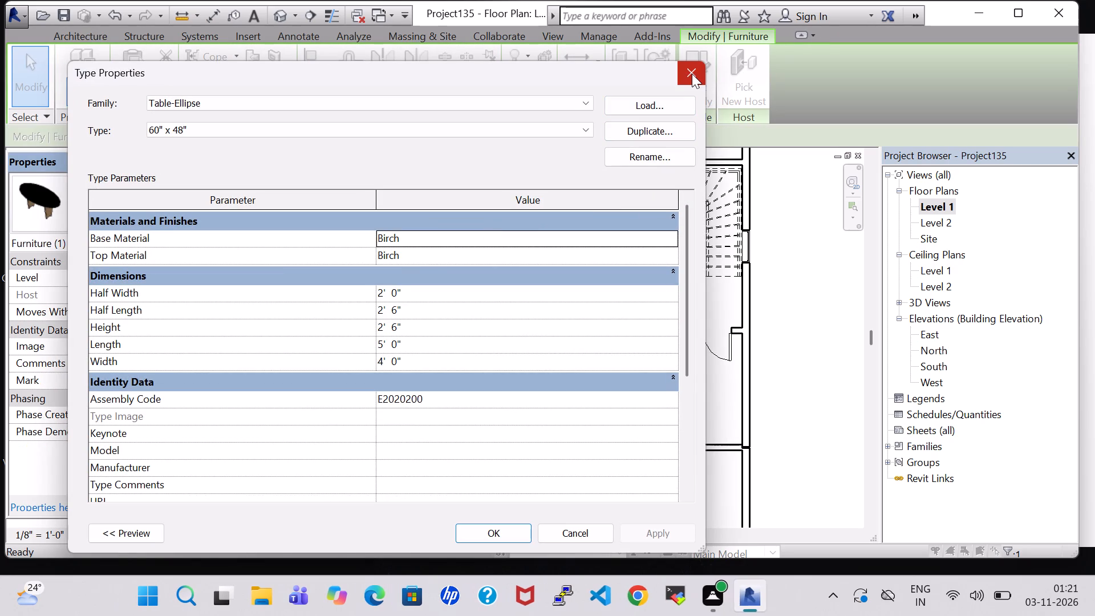
{"action": "left_click", "coordinate": [692, 74]}
Set the offset of the new agave plant beside the elliptical table to 2' 6".
{"action": "left_click", "coordinate": [599, 480]}
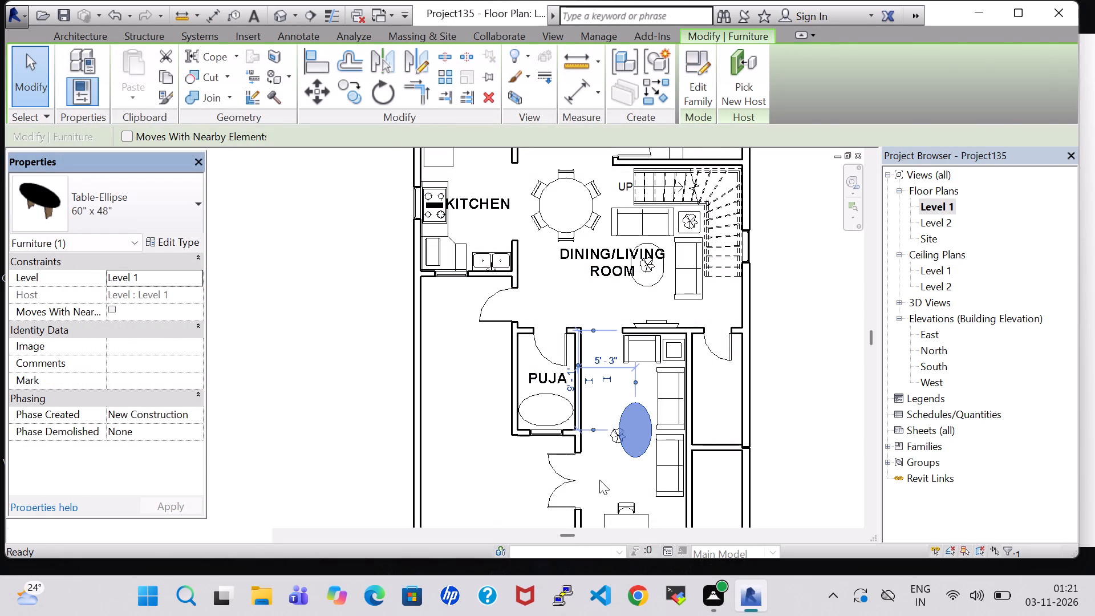
{"action": "left_click", "coordinate": [610, 437]}
{"action": "left_click", "coordinate": [608, 476]}
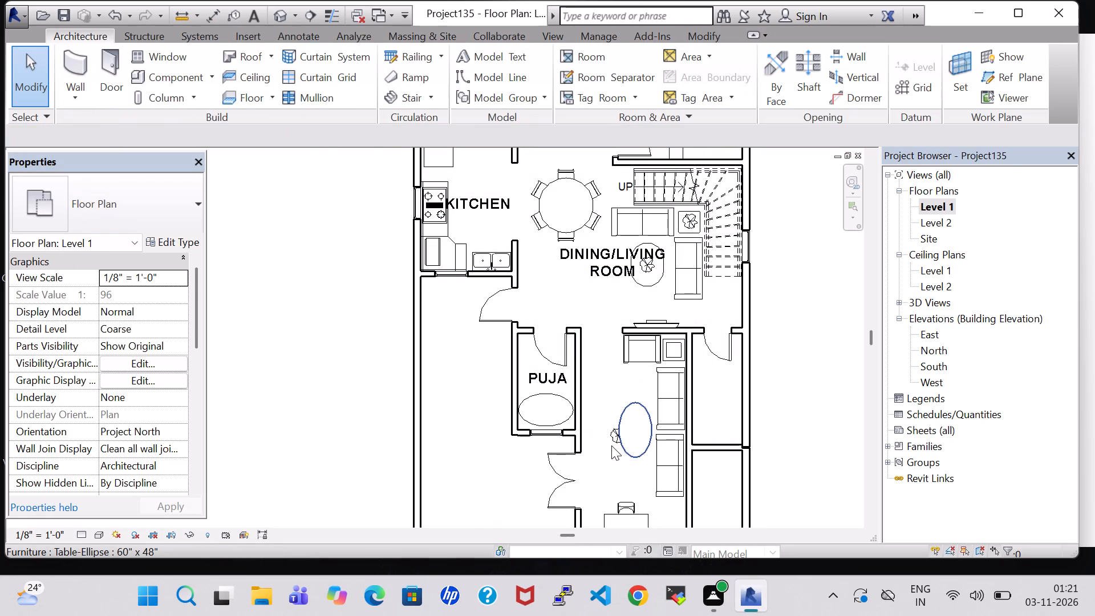
{"action": "scroll", "coordinate": [612, 438], "scroll_direction": "up", "scroll_amount": 8}
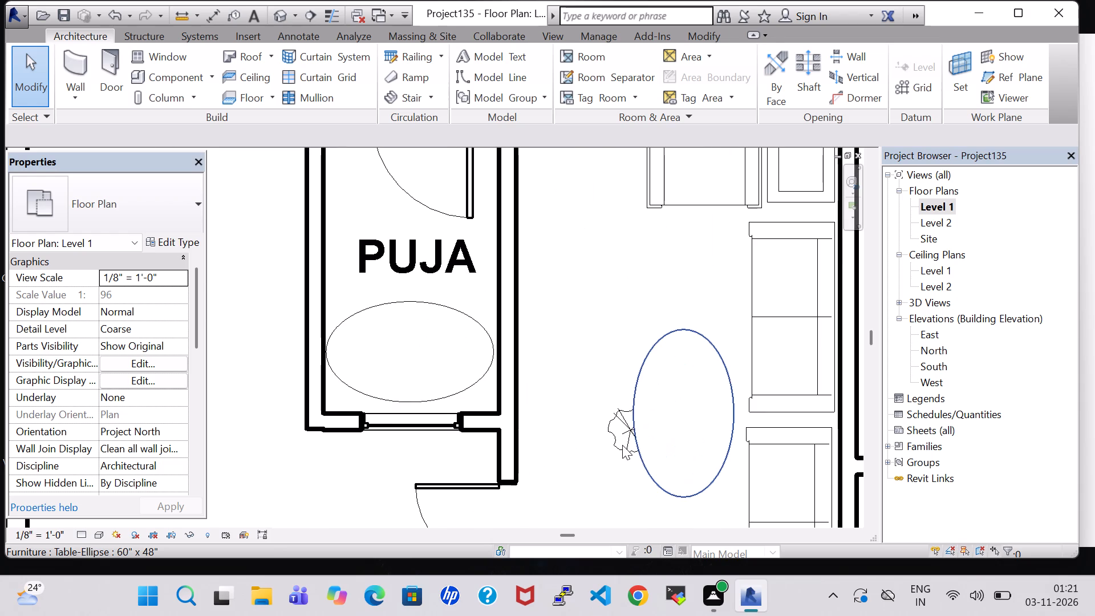
{"action": "left_click", "coordinate": [622, 445]}
{"action": "left_click", "coordinate": [608, 483]}
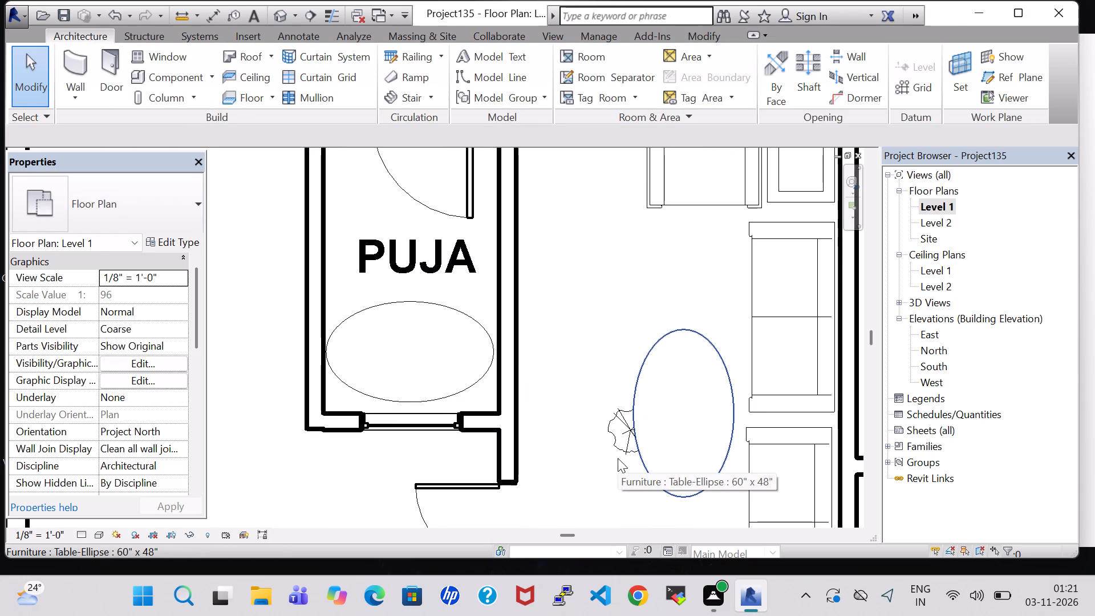
{"action": "left_click", "coordinate": [585, 386]}
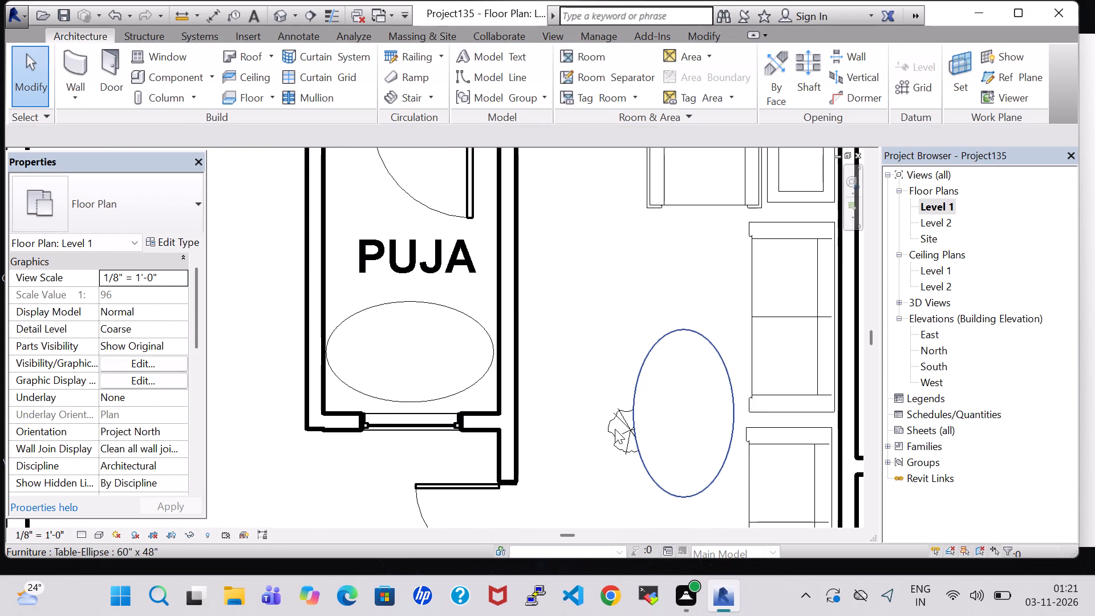
{"action": "left_click", "coordinate": [626, 428]}
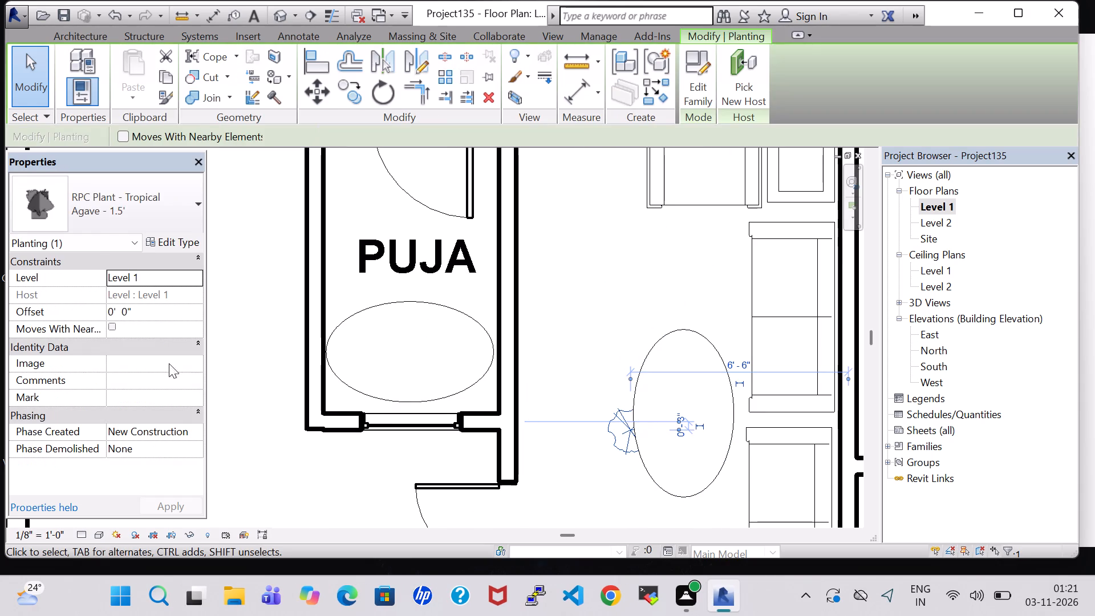
{"action": "left_click", "coordinate": [116, 312]}
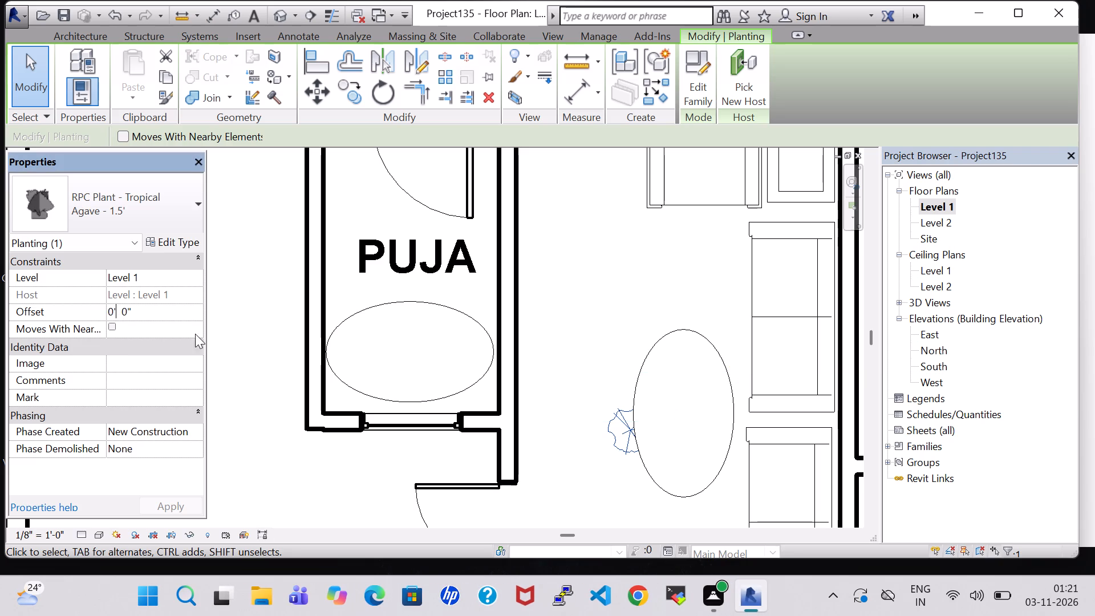
{"action": "key", "text": "Left"}
{"action": "key", "text": "BackSpace"}
{"action": "key", "text": "2"}
{"action": "key", "text": "Right"}
{"action": "key", "text": "Right"}
{"action": "key", "text": "Right"}
{"action": "key", "text": "Right"}
{"action": "key", "text": "BackSpace"}
{"action": "key", "text": "6"}
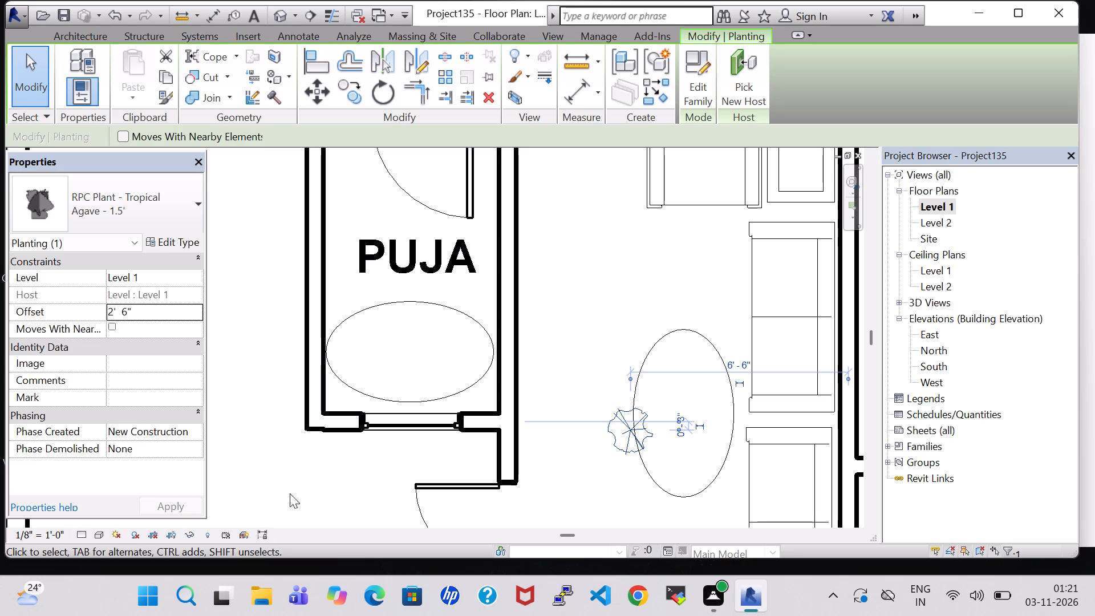
Nudge the agave plant onto the centre of the long room's elliptical table.
{"action": "key", "text": "Right"}
{"action": "key", "text": "Right"}
{"action": "key", "text": "Right"}
{"action": "key", "text": "Right"}
{"action": "key", "text": "Right"}
{"action": "key", "text": "Right"}
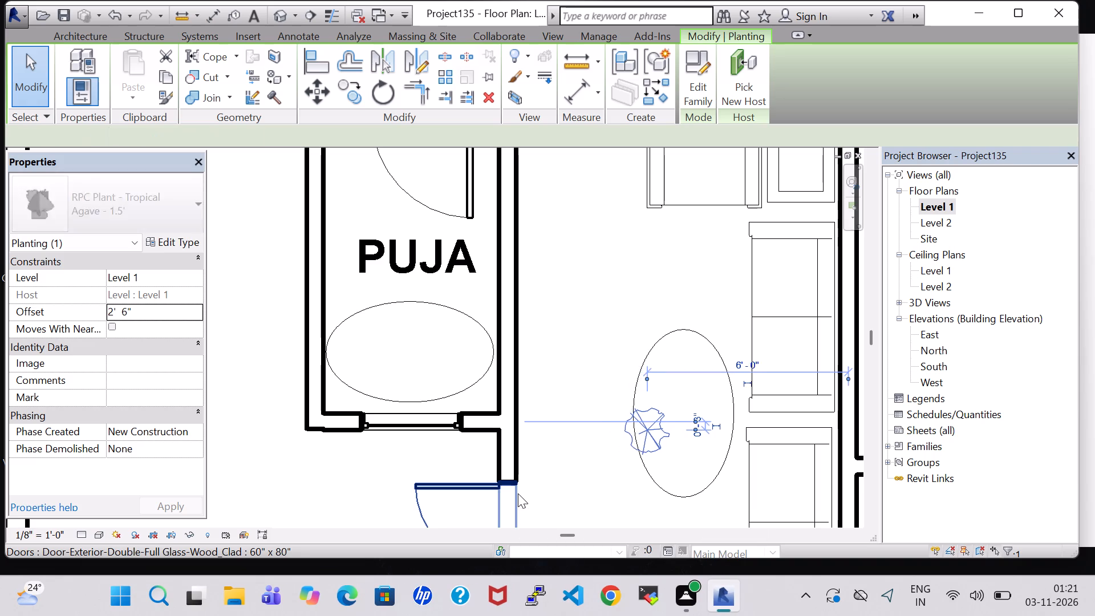
{"action": "key", "text": "Right"}
{"action": "key", "text": "Right"}
{"action": "key", "text": "Right"}
{"action": "key", "text": "Right"}
{"action": "key", "text": "Right"}
{"action": "key", "text": "Right"}
{"action": "key", "text": "Right"}
{"action": "key", "text": "Right"}
{"action": "key", "text": "Right"}
{"action": "key", "text": "Right"}
{"action": "key", "text": "Right"}
{"action": "key", "text": "Right"}
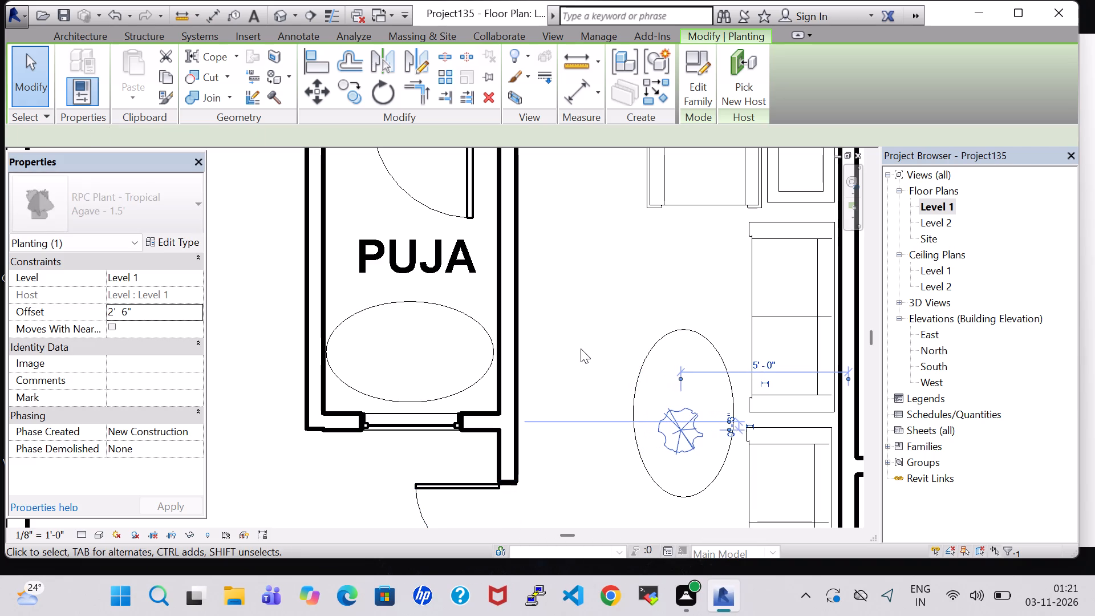
{"action": "key", "text": "Right"}
{"action": "key", "text": "Up"}
{"action": "key", "text": "Up"}
{"action": "key", "text": "Up"}
{"action": "key", "text": "Up"}
{"action": "key", "text": "Up"}
{"action": "key", "text": "Right"}
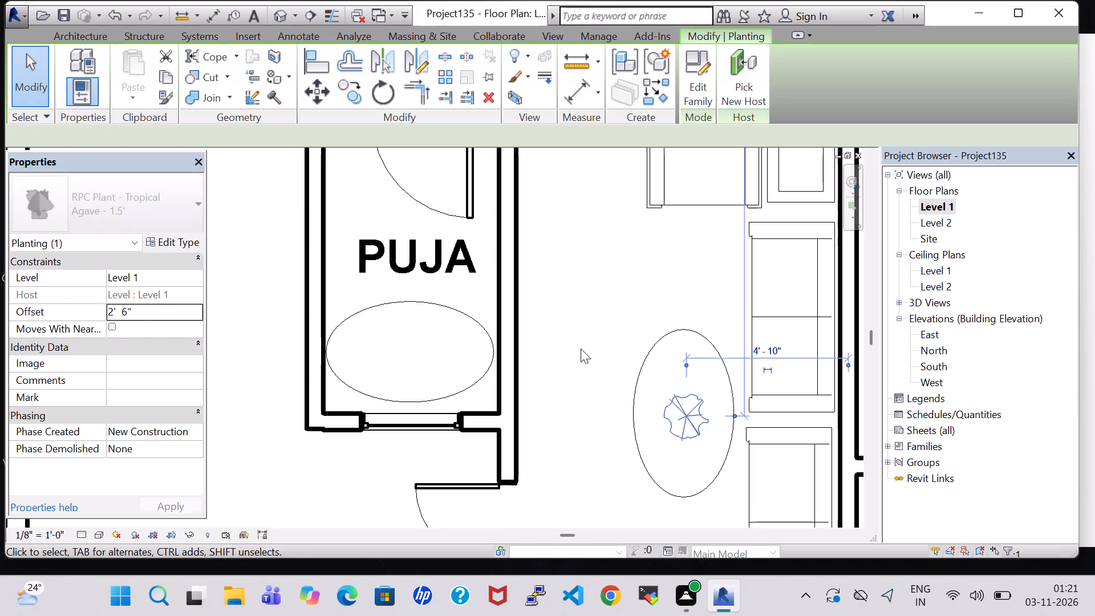
{"action": "key", "text": "Right"}
{"action": "left_click", "coordinate": [615, 291]}
{"action": "scroll", "coordinate": [615, 290], "scroll_direction": "down", "scroll_amount": 4}
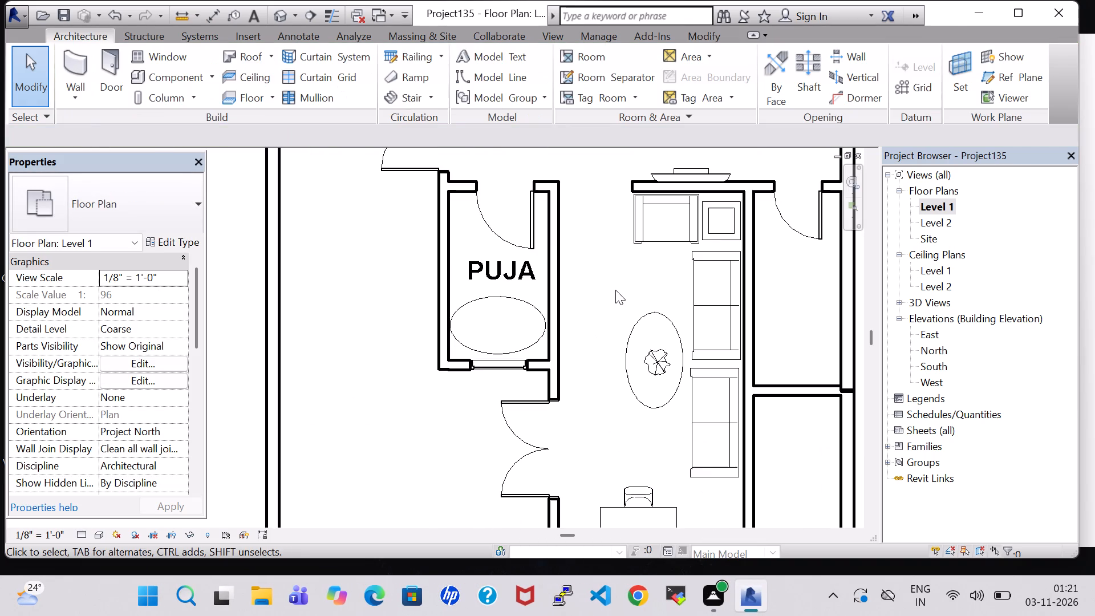
In the 3D view, nudge the long room's elliptical table away from the sofas towards the PUJA room.
{"action": "left_click", "coordinate": [282, 23]}
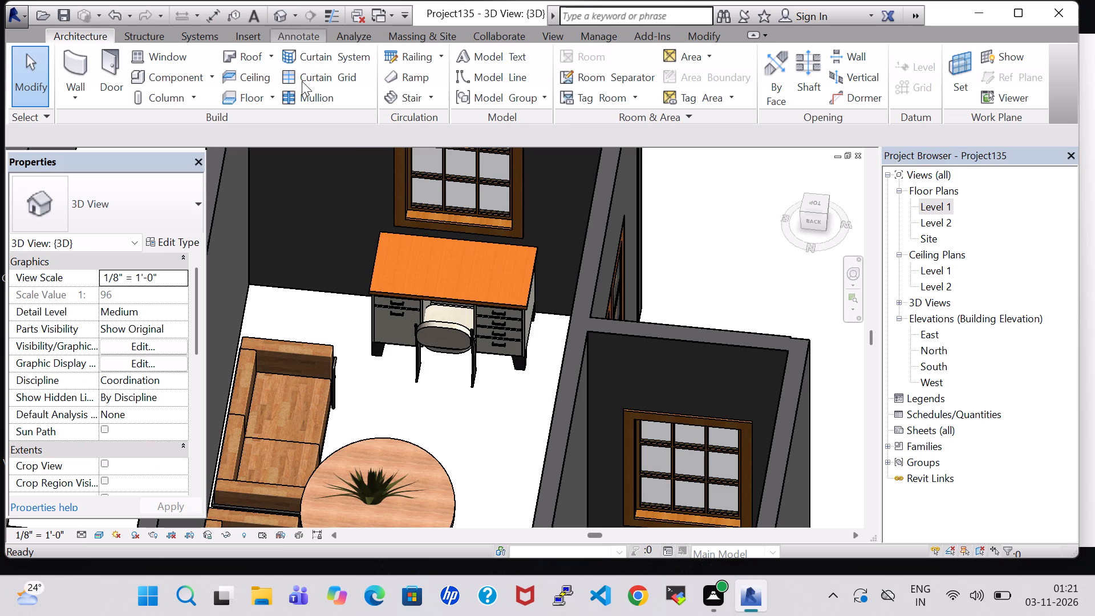
{"action": "scroll", "coordinate": [477, 403], "scroll_direction": "down", "scroll_amount": 4}
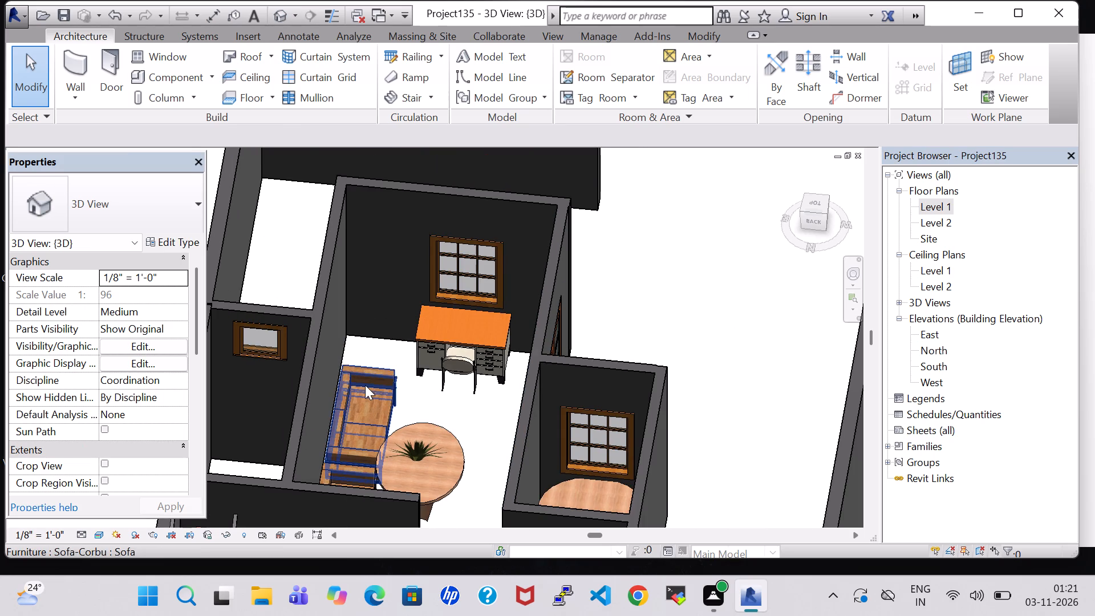
{"action": "middle_click_drag", "start_coordinate": [365, 385], "coordinate": [407, 426], "text": "shift"}
{"action": "scroll", "coordinate": [280, 354], "scroll_direction": "up", "scroll_amount": 3}
{"action": "scroll", "coordinate": [280, 354], "scroll_direction": "up", "scroll_amount": 1, "text": "shift"}
{"action": "middle_click_drag", "start_coordinate": [280, 354], "coordinate": [289, 381], "text": "shift"}
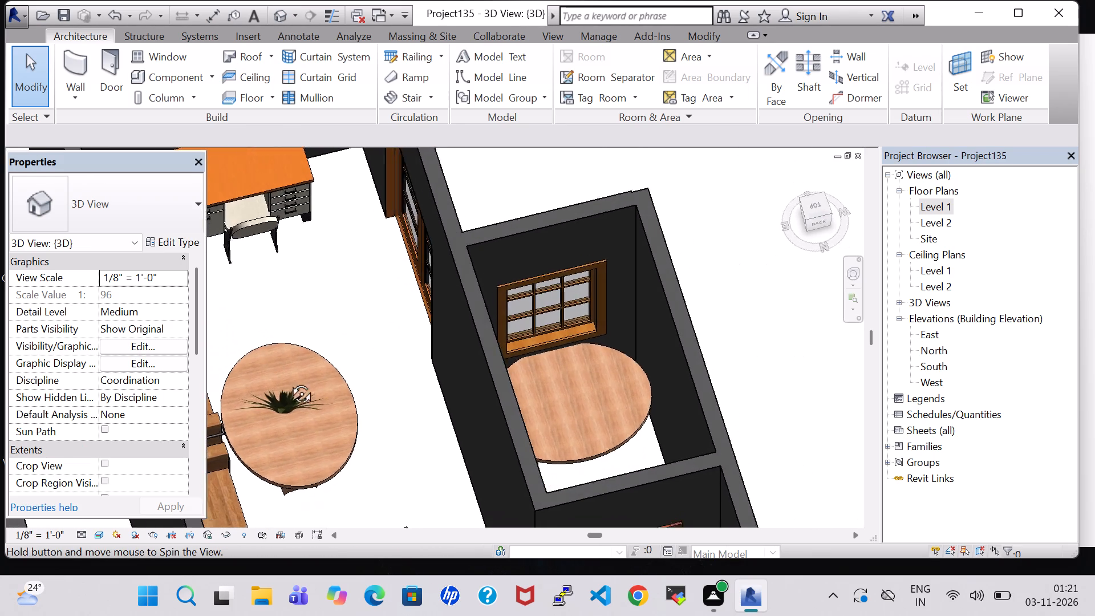
{"action": "middle_click_drag", "start_coordinate": [289, 381], "coordinate": [287, 420], "text": "shift"}
{"action": "middle_click_drag", "start_coordinate": [291, 238], "coordinate": [310, 316]}
{"action": "middle_click_drag", "start_coordinate": [301, 307], "coordinate": [477, 350]}
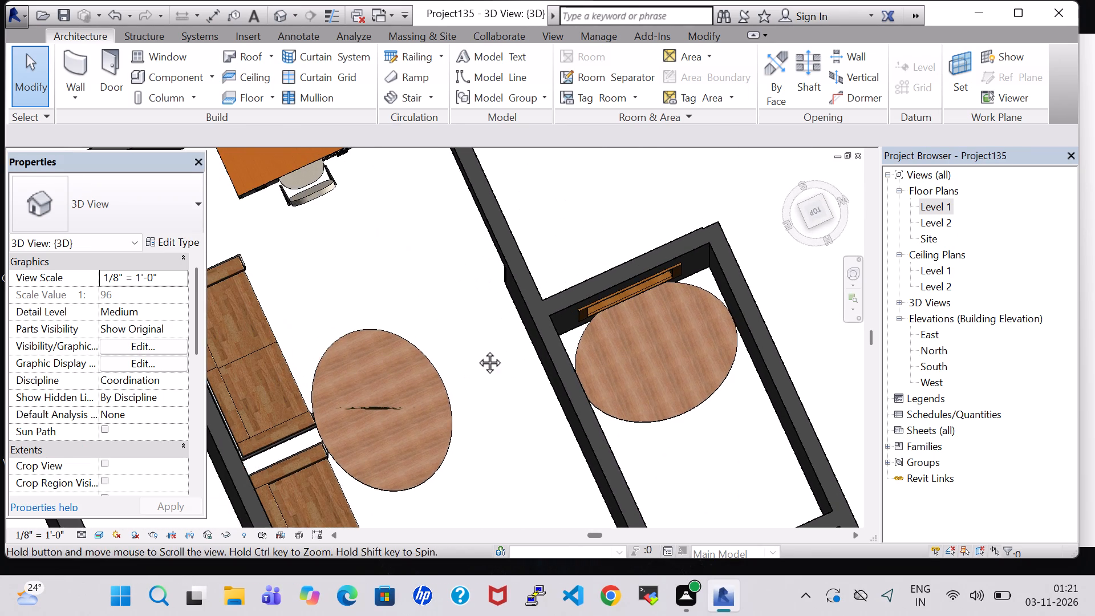
{"action": "middle_click_drag", "start_coordinate": [416, 350], "coordinate": [394, 359], "text": "shift"}
{"action": "middle_click", "coordinate": [448, 294]}
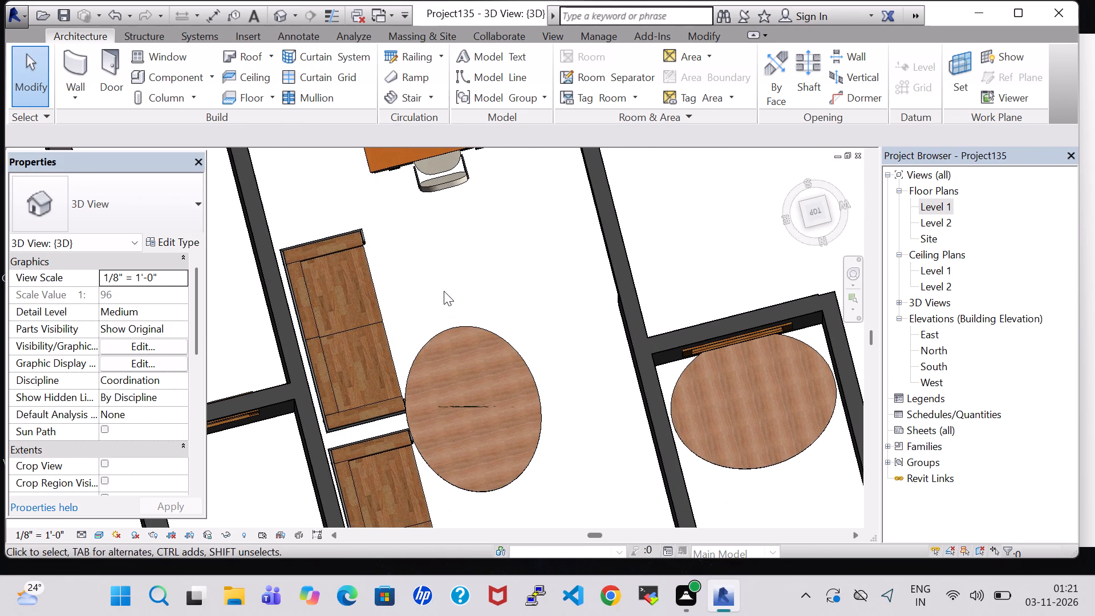
{"action": "left_click", "coordinate": [448, 326]}
{"action": "key", "text": "Right"}
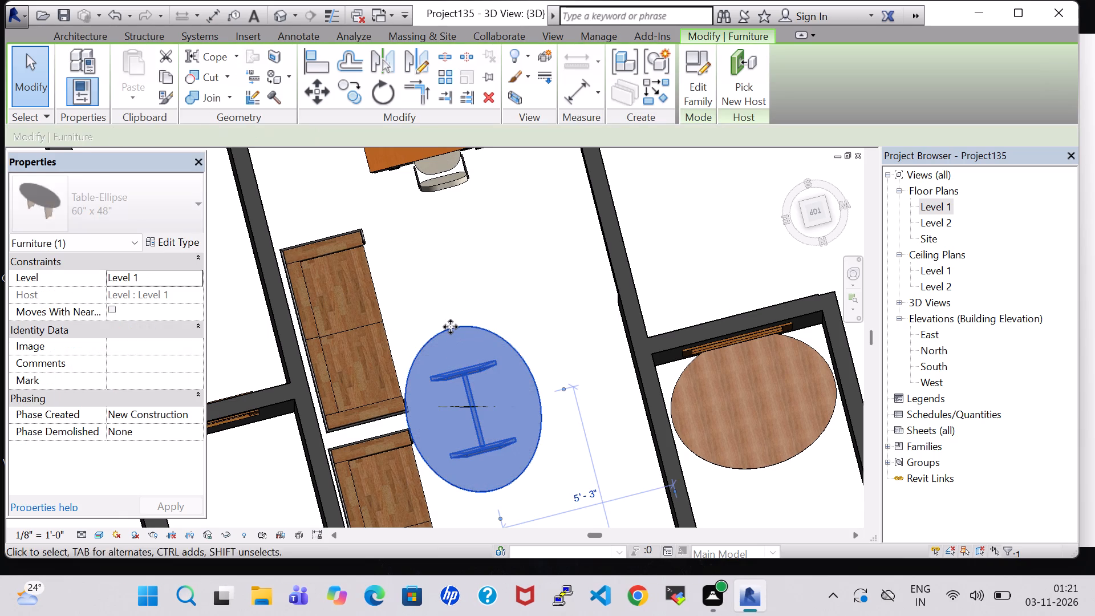
{"action": "key", "text": "Right"}
{"action": "key", "text": "Right"}
{"action": "key", "text": "Right"}
{"action": "key", "text": "Right"}
{"action": "left_click", "coordinate": [420, 311]}
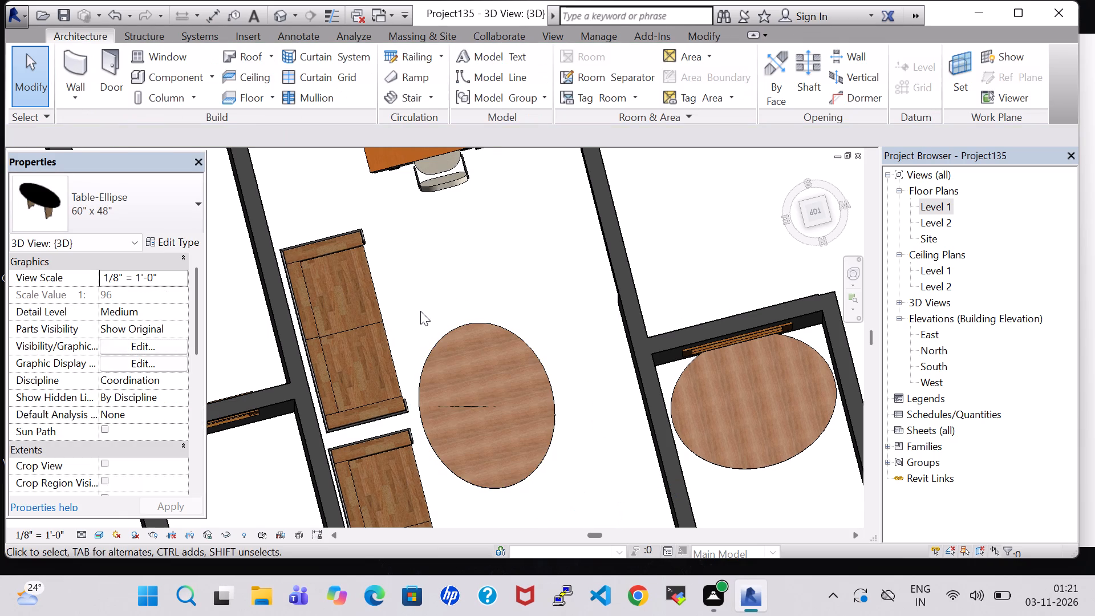
Nudge the agave plant towards the PUJA room so it sits at the centre of the moved elliptical table.
{"action": "left_click", "coordinate": [449, 400]}
{"action": "key", "text": "Right"}
{"action": "key", "text": "Right"}
{"action": "key", "text": "Right"}
{"action": "key", "text": "Right"}
{"action": "key", "text": "Right"}
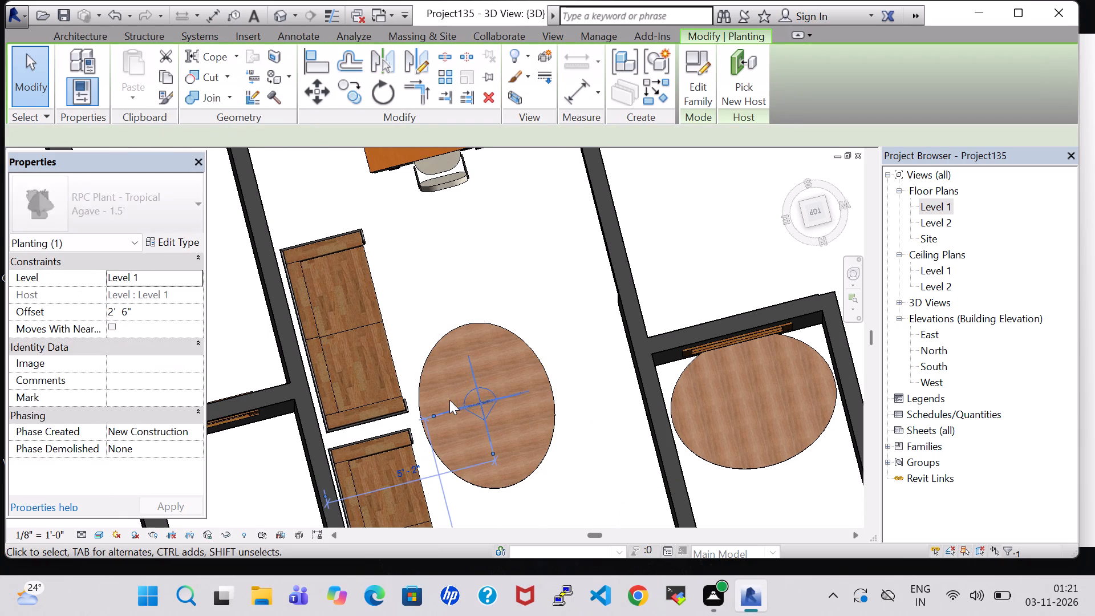
{"action": "key", "text": "Right"}
{"action": "key", "text": "Right"}
{"action": "key", "text": "Right"}
{"action": "left_click", "coordinate": [424, 267]}
Place a tagged room in the furnished long room beside PUJA on the Level 1 floor plan.
{"action": "scroll", "coordinate": [424, 267], "scroll_direction": "down", "scroll_amount": 4}
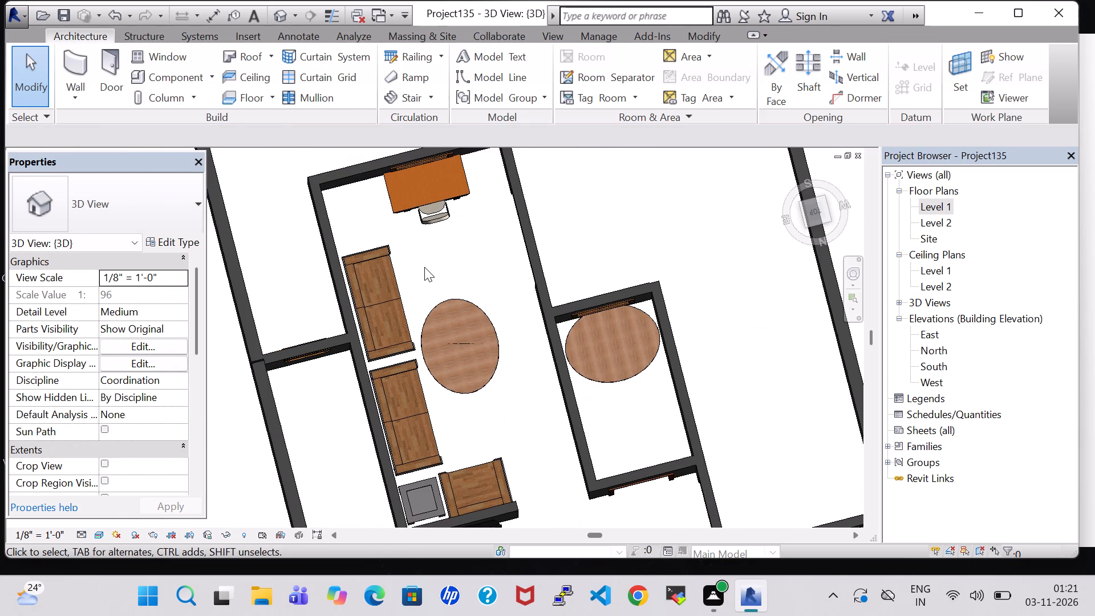
{"action": "middle_click_drag", "start_coordinate": [424, 267], "coordinate": [423, 244]}
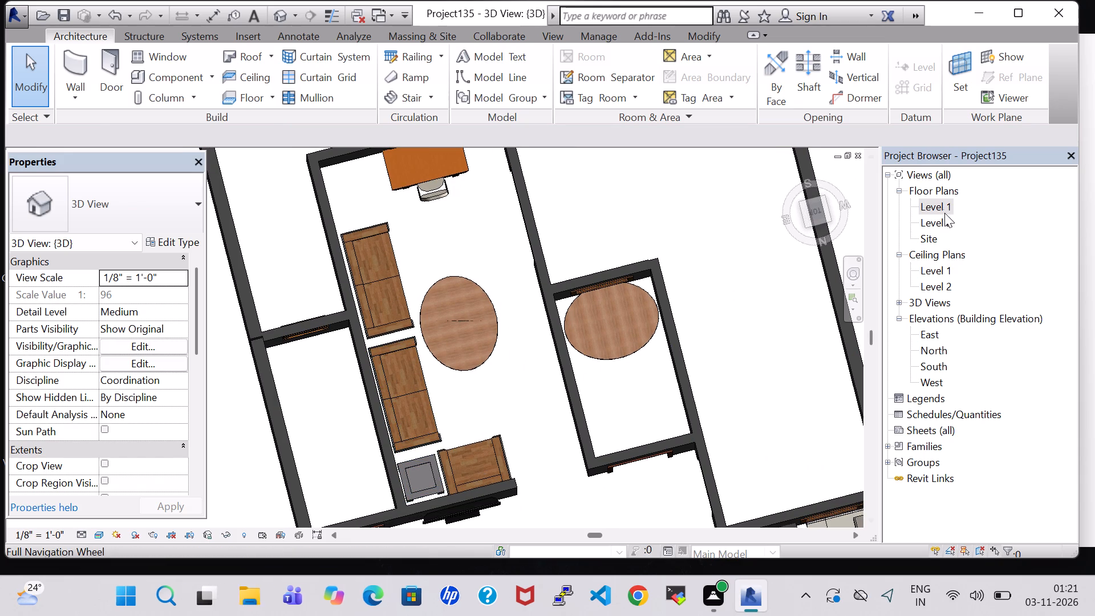
{"action": "double_click", "coordinate": [941, 205]}
{"action": "scroll", "coordinate": [636, 272], "scroll_direction": "down", "scroll_amount": 4}
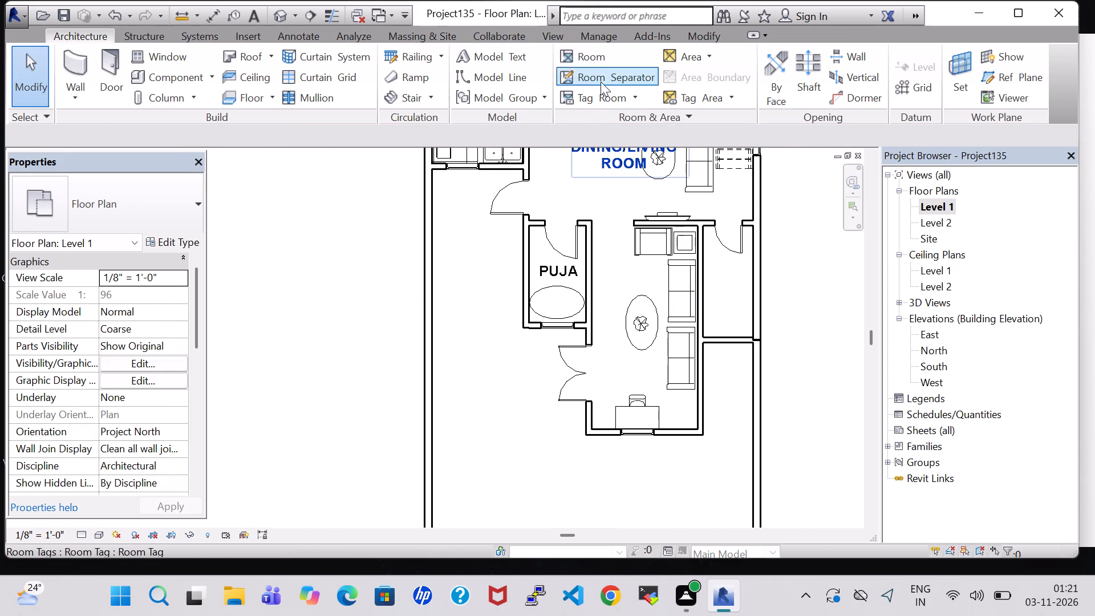
{"action": "left_click", "coordinate": [596, 60]}
{"action": "left_click", "coordinate": [652, 316]}
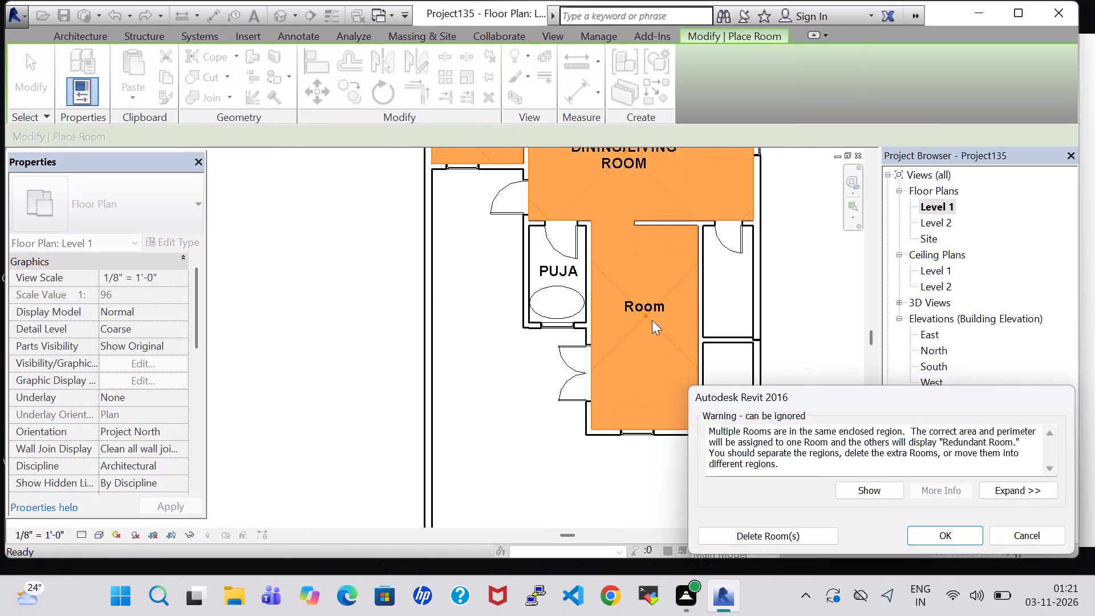
{"action": "left_click", "coordinate": [951, 537]}
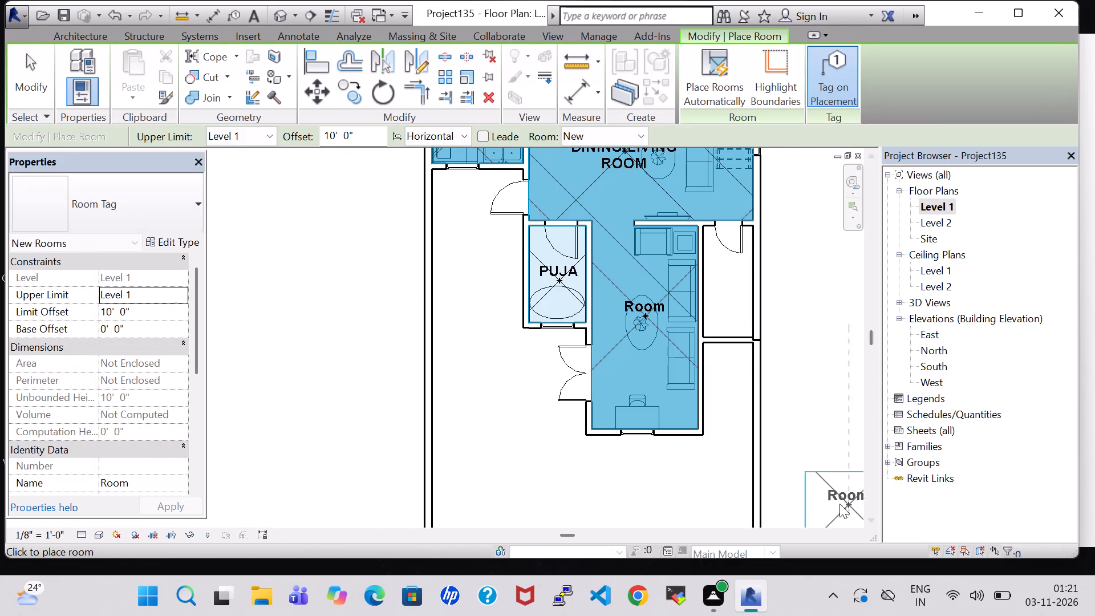
{"action": "key", "text": "Escape"}
{"action": "key", "text": "Escape"}
Rename the new room tag in the long room as DRAWING ROOM.
{"action": "double_click", "coordinate": [648, 307]}
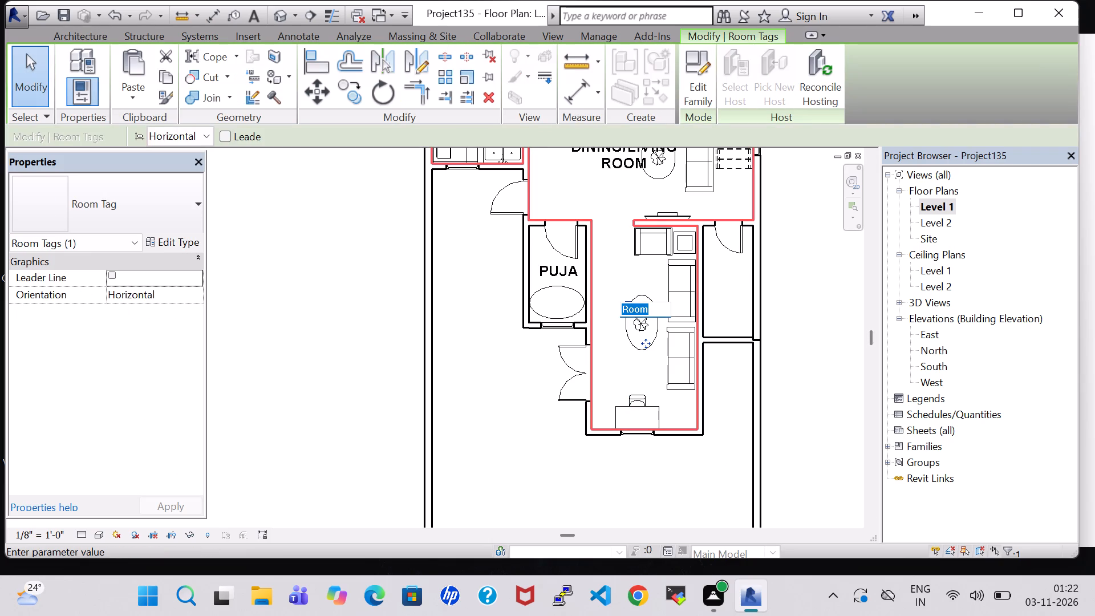
{"action": "key", "text": "BackSpace"}
{"action": "type", "text": "DRAWING ROOM"}
{"action": "key", "text": "Return"}
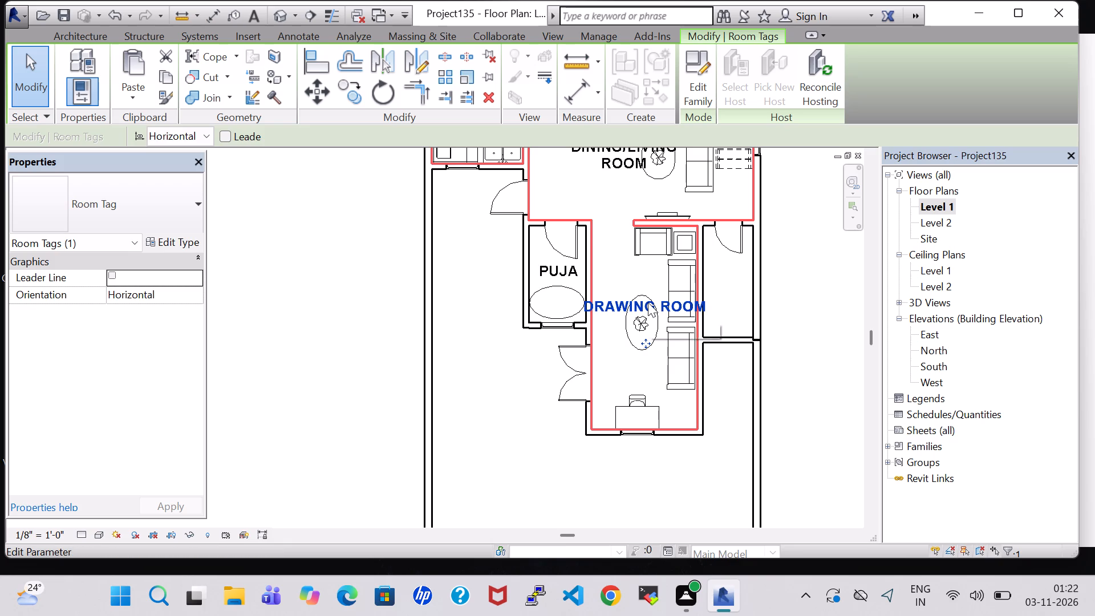
Pad the DRAWING ROOM label with spaces between its two words so it wraps onto two lines.
{"action": "left_click", "coordinate": [648, 302]}
{"action": "left_click", "coordinate": [651, 305]}
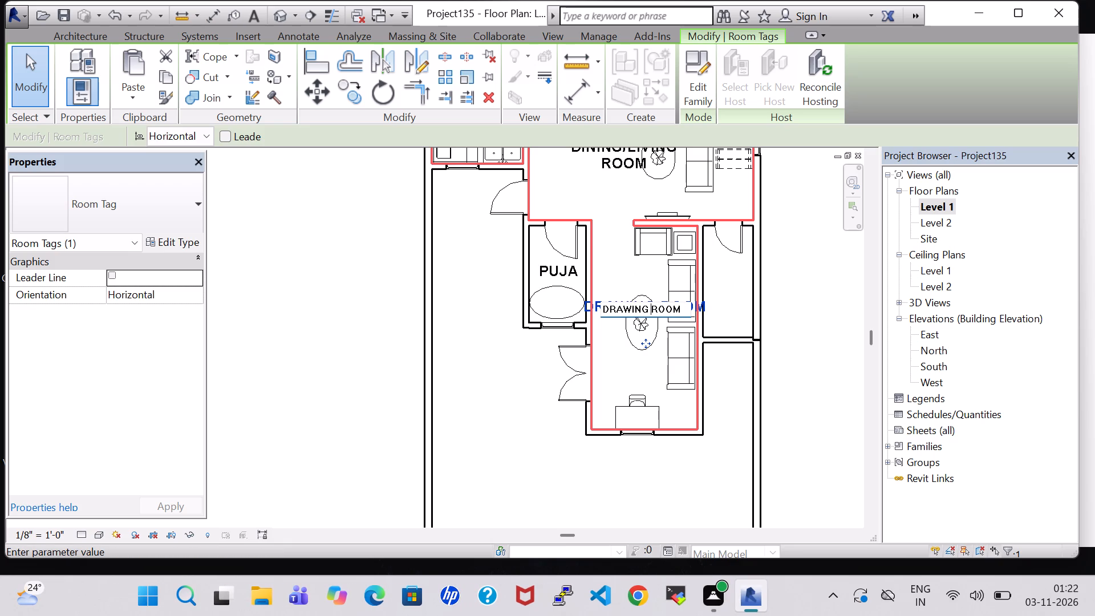
{"action": "key", "text": "space"}
{"action": "key", "text": "space"}
{"action": "key", "text": "space"}
{"action": "key", "text": "space"}
{"action": "key", "text": "space"}
{"action": "key", "text": "space"}
{"action": "key", "text": "Return"}
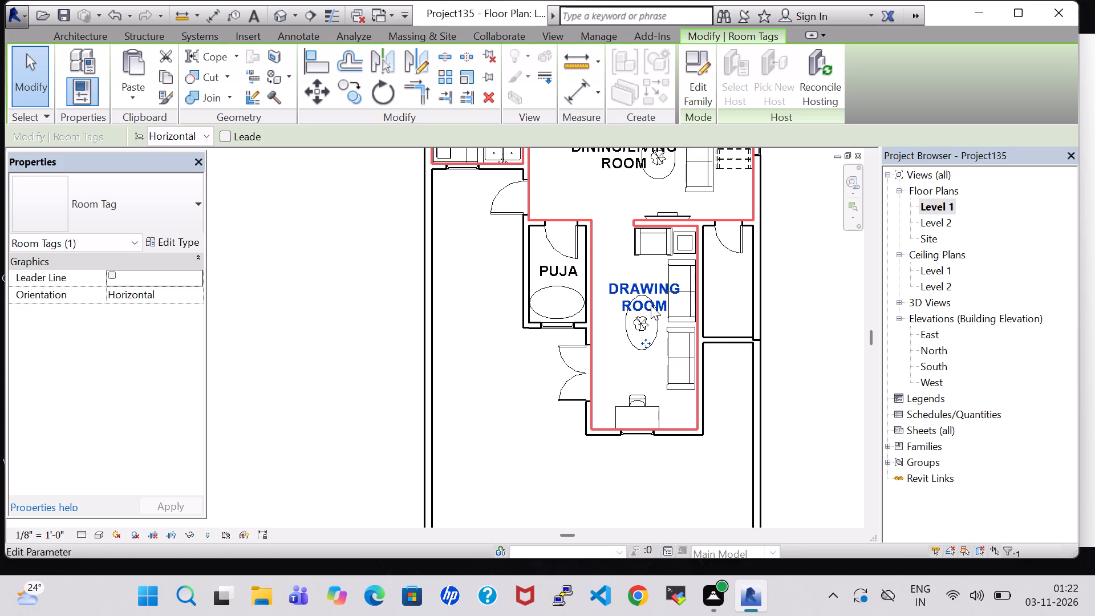
Nudge the DRAWING ROOM tag down the plan onto the middle of the elliptical table.
{"action": "key", "text": "Down"}
{"action": "key", "text": "Down"}
{"action": "key", "text": "Down"}
{"action": "key", "text": "Down"}
{"action": "key", "text": "Down"}
{"action": "key", "text": "Down"}
{"action": "key", "text": "Down"}
{"action": "key", "text": "Down"}
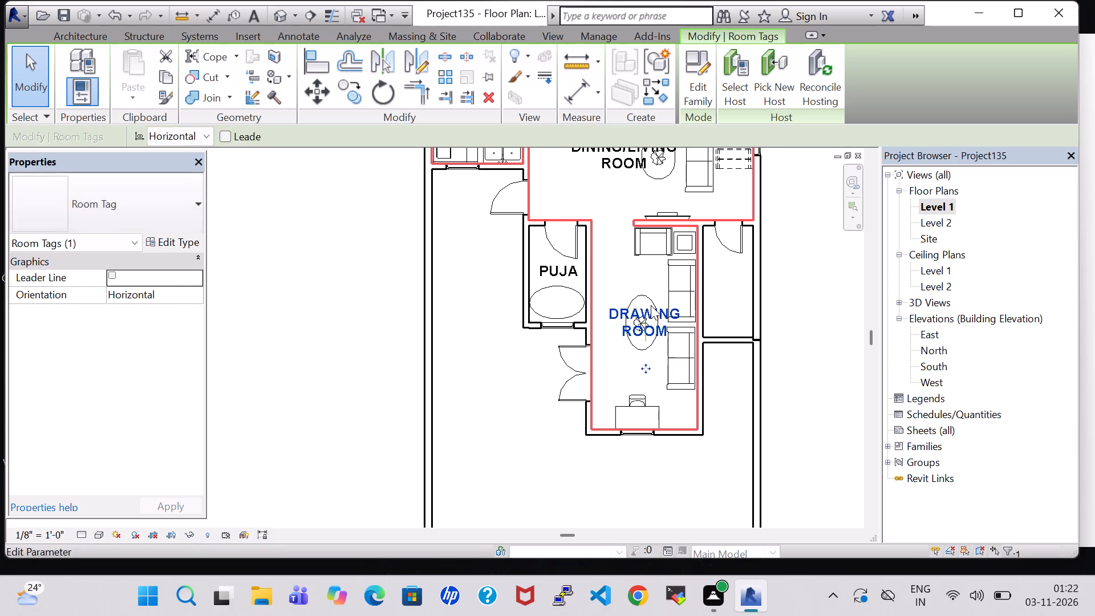
{"action": "left_click", "coordinate": [513, 384]}
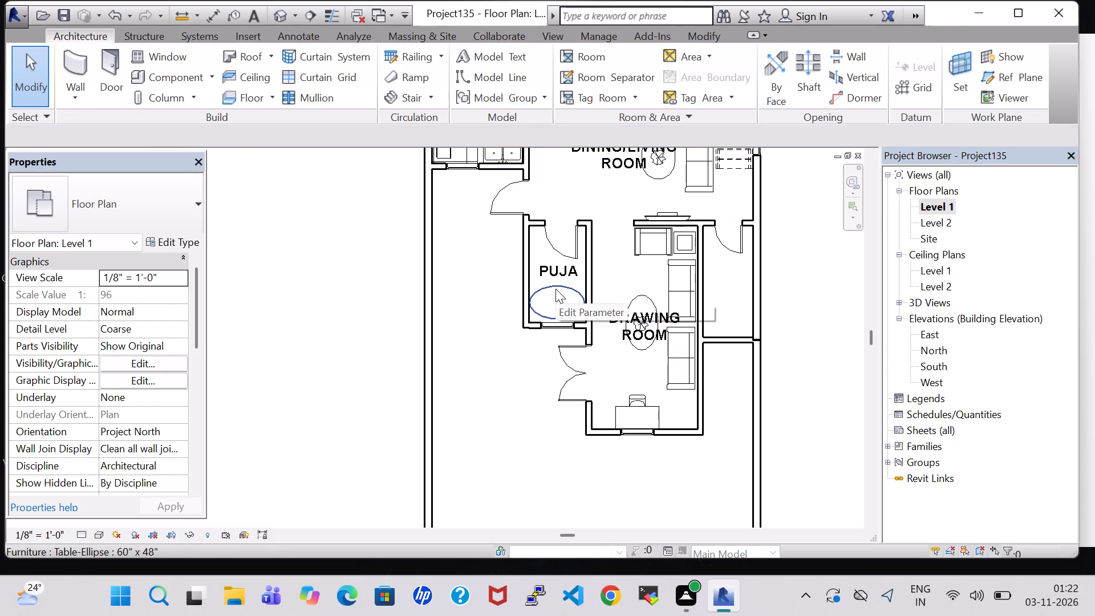
Delete the elliptical table from the PUJA room.
{"action": "key", "text": "Delete"}
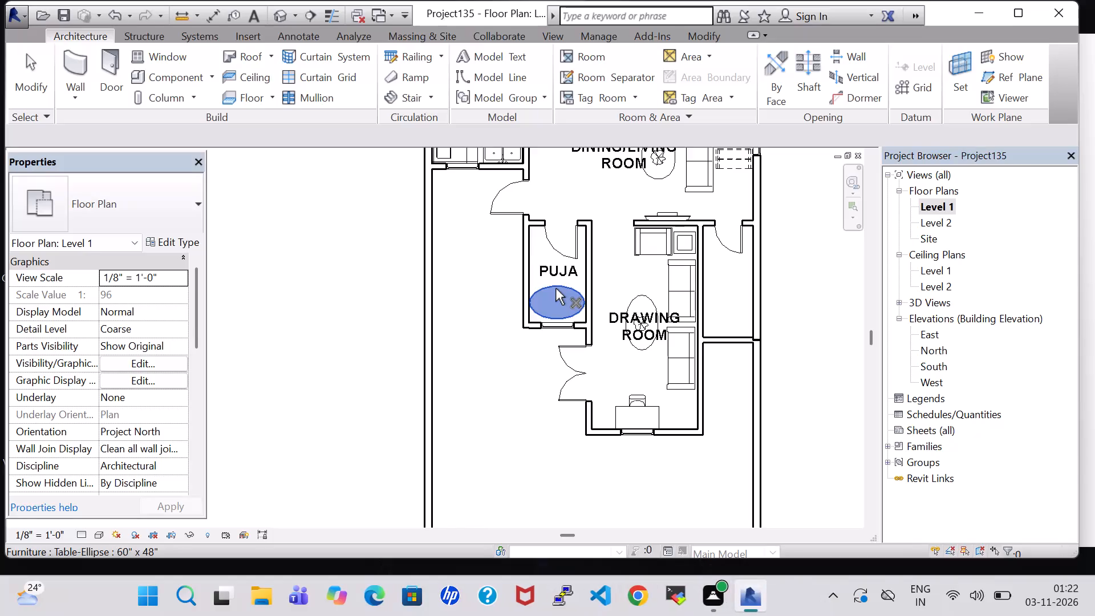
{"action": "key", "text": "Delete"}
Nudge the PUJA room tag down the plan, closer to the room's window wall.
{"action": "left_click", "coordinate": [563, 277]}
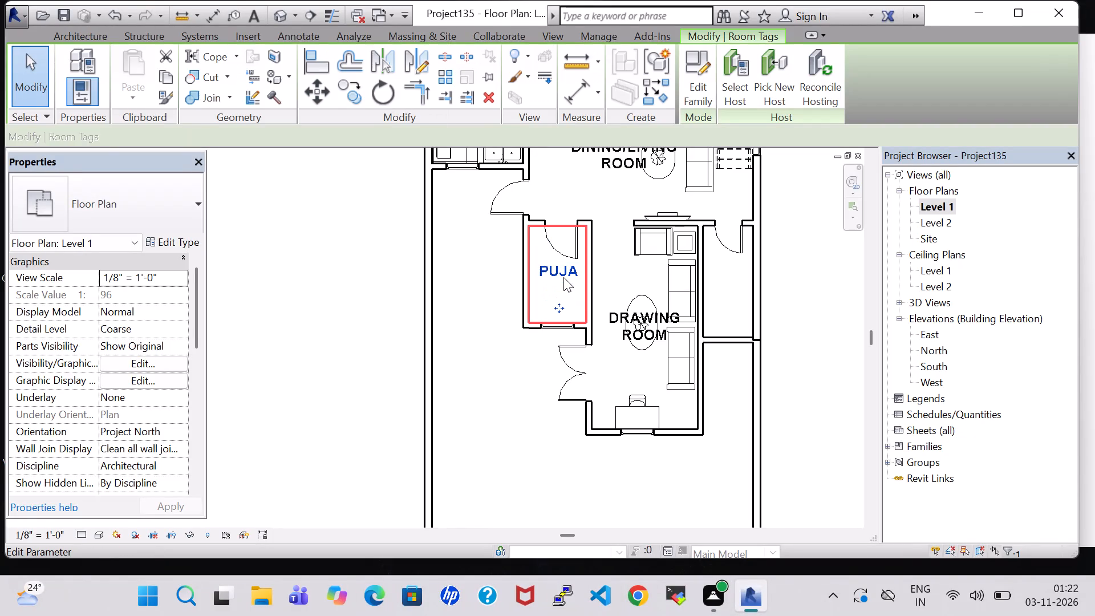
{"action": "left_click", "coordinate": [559, 270]}
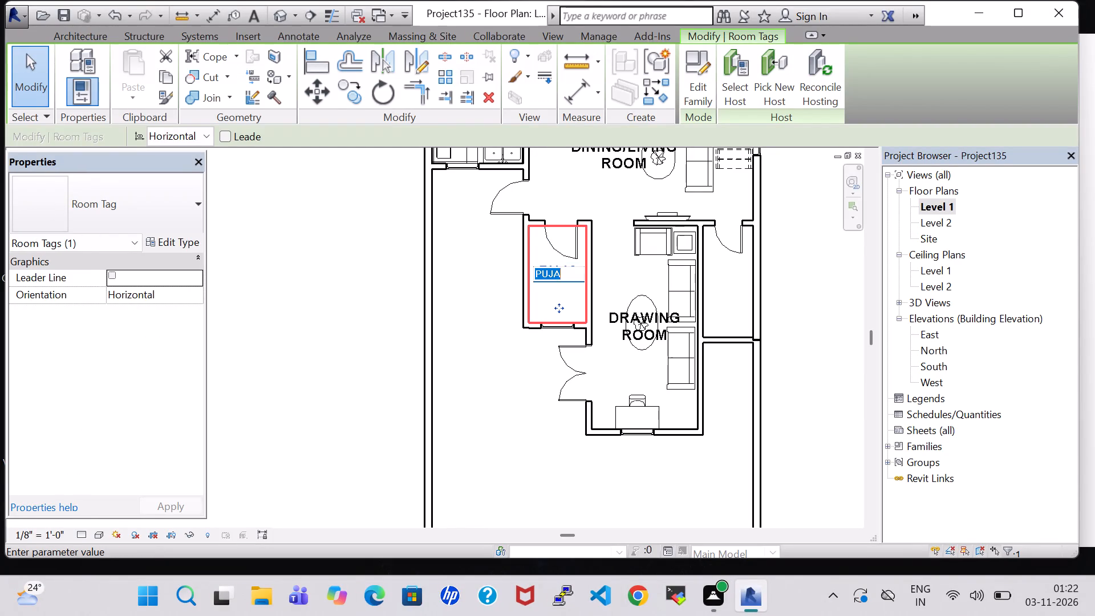
{"action": "key", "text": "Return"}
{"action": "key", "text": "Down"}
{"action": "key", "text": "Down"}
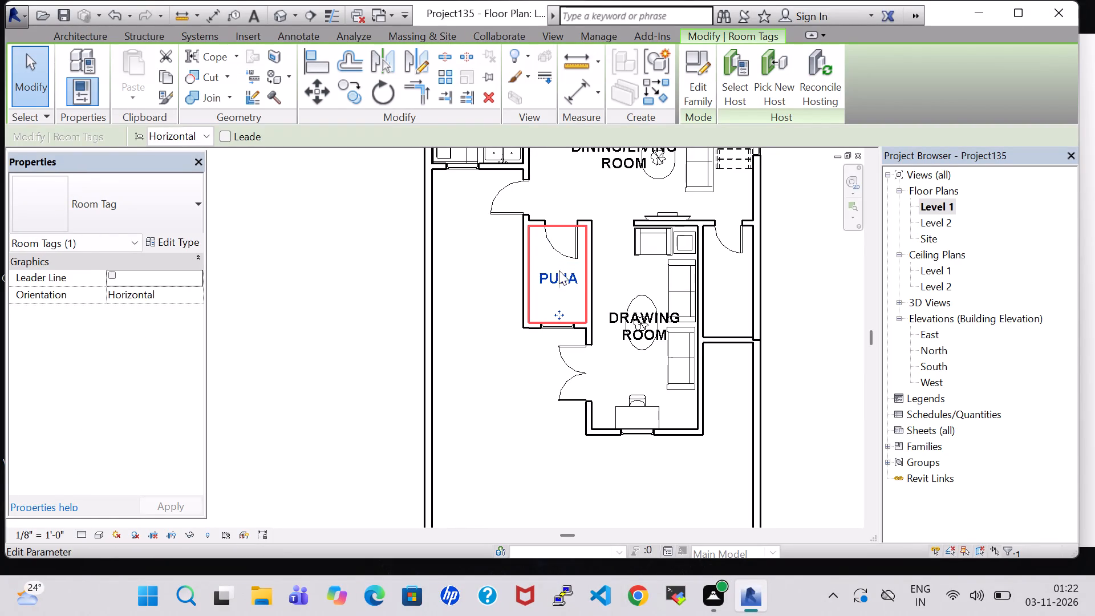
{"action": "key", "text": "Down"}
{"action": "key", "text": "Down"}
{"action": "key", "text": "Down"}
{"action": "key", "text": "Down"}
{"action": "left_click", "coordinate": [508, 273]}
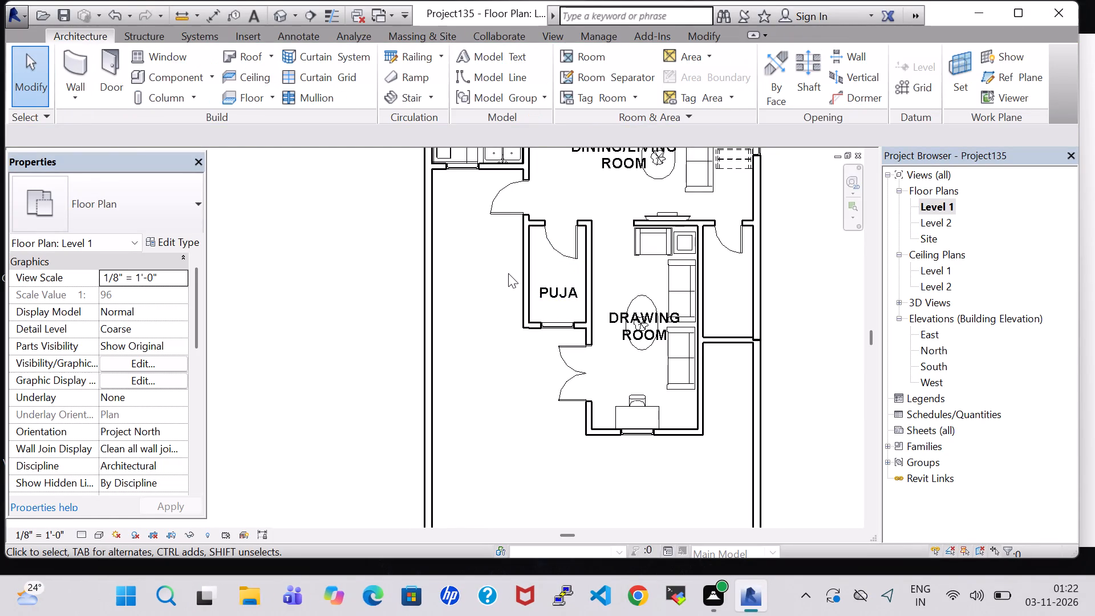
Place another 30" x 60" free-standing tub like the A.BATH one lengthwise in the small room beside DRAWING ROOM, near its outer wall.
{"action": "scroll", "coordinate": [508, 273], "scroll_direction": "down", "scroll_amount": 6}
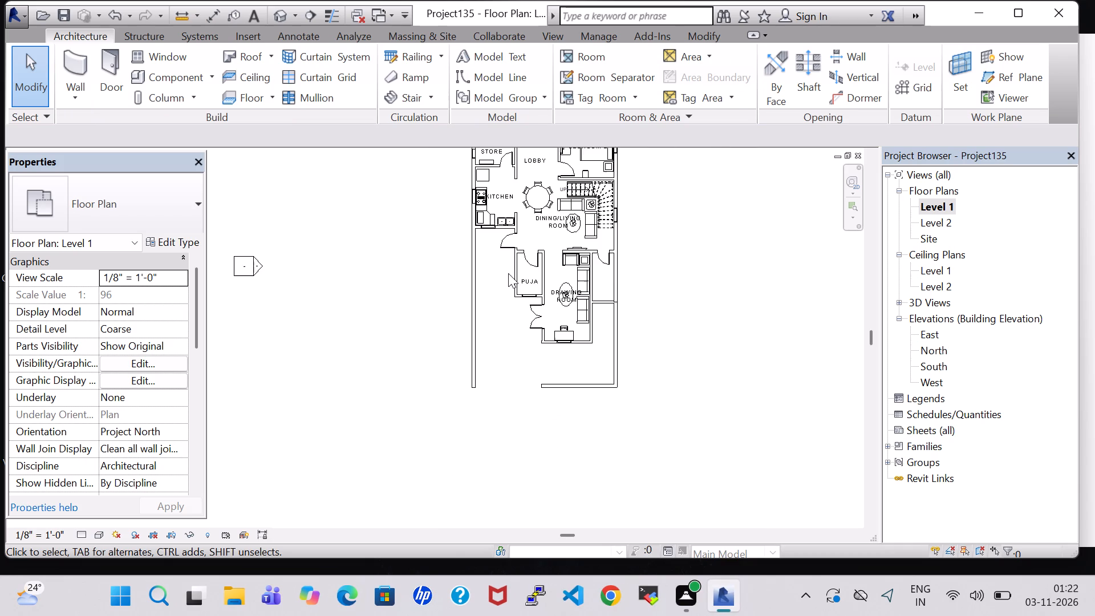
{"action": "middle_click_drag", "start_coordinate": [659, 274], "coordinate": [607, 385]}
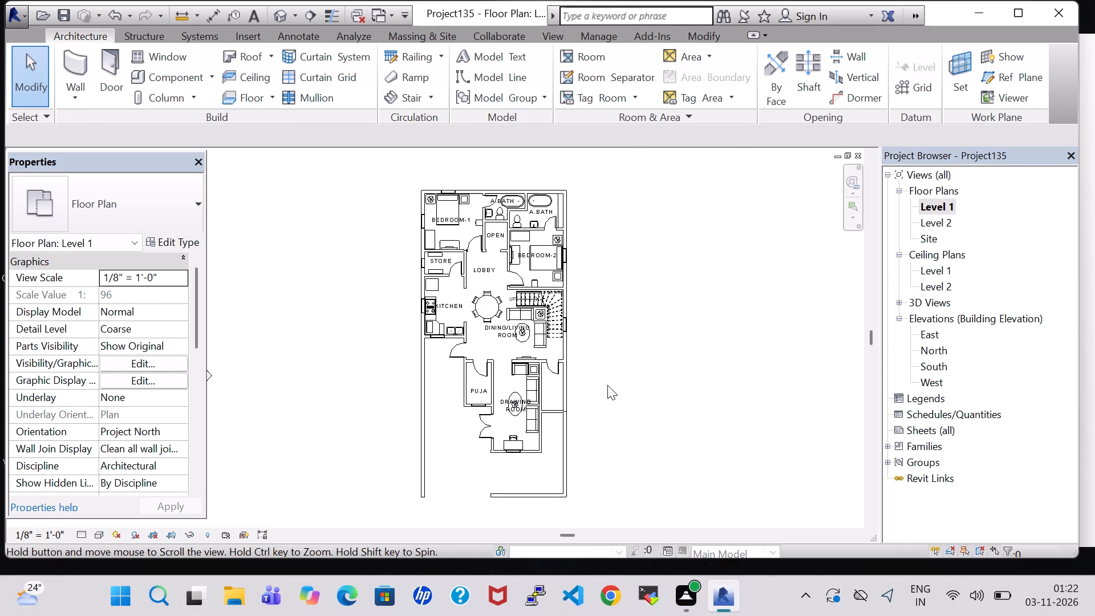
{"action": "scroll", "coordinate": [607, 385], "scroll_direction": "up", "scroll_amount": 5}
{"action": "scroll", "coordinate": [591, 265], "scroll_direction": "down", "scroll_amount": 2}
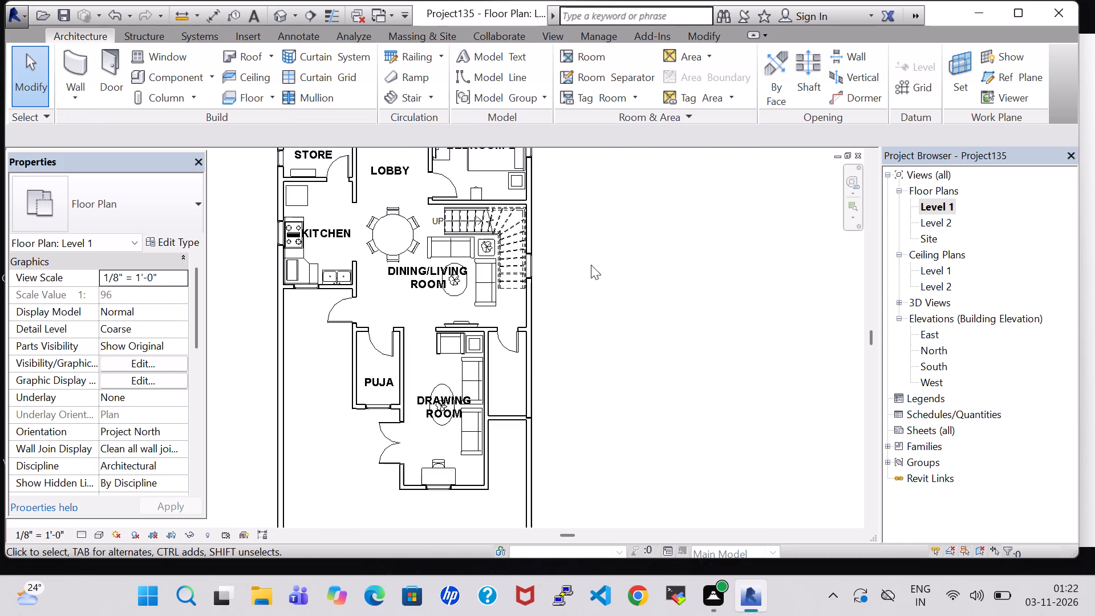
{"action": "scroll", "coordinate": [591, 265], "scroll_direction": "down", "scroll_amount": 2}
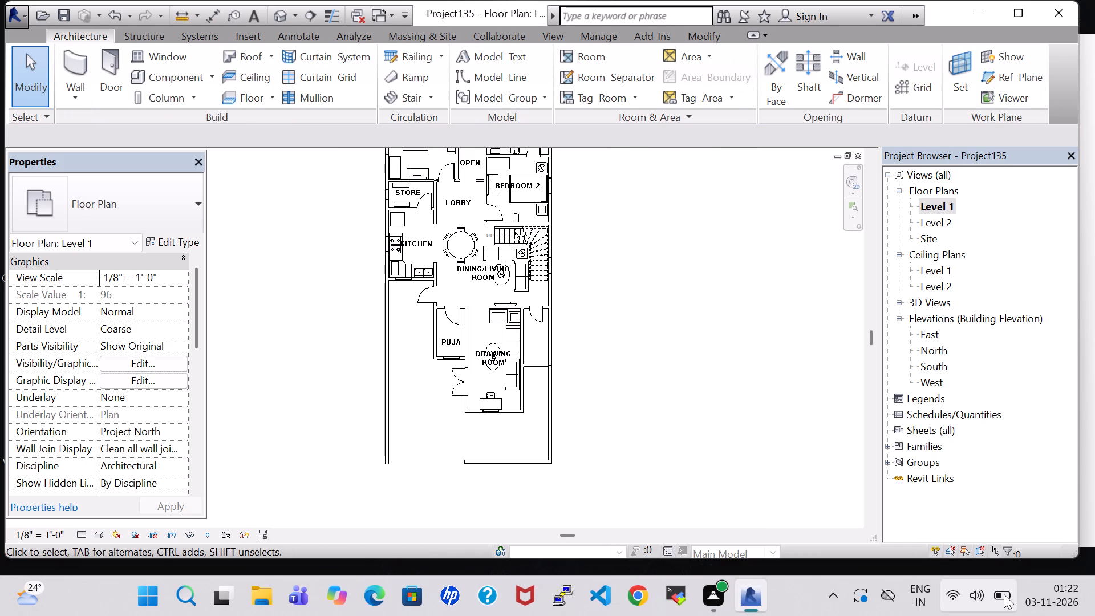
{"action": "scroll", "coordinate": [596, 289], "scroll_direction": "up", "scroll_amount": 5}
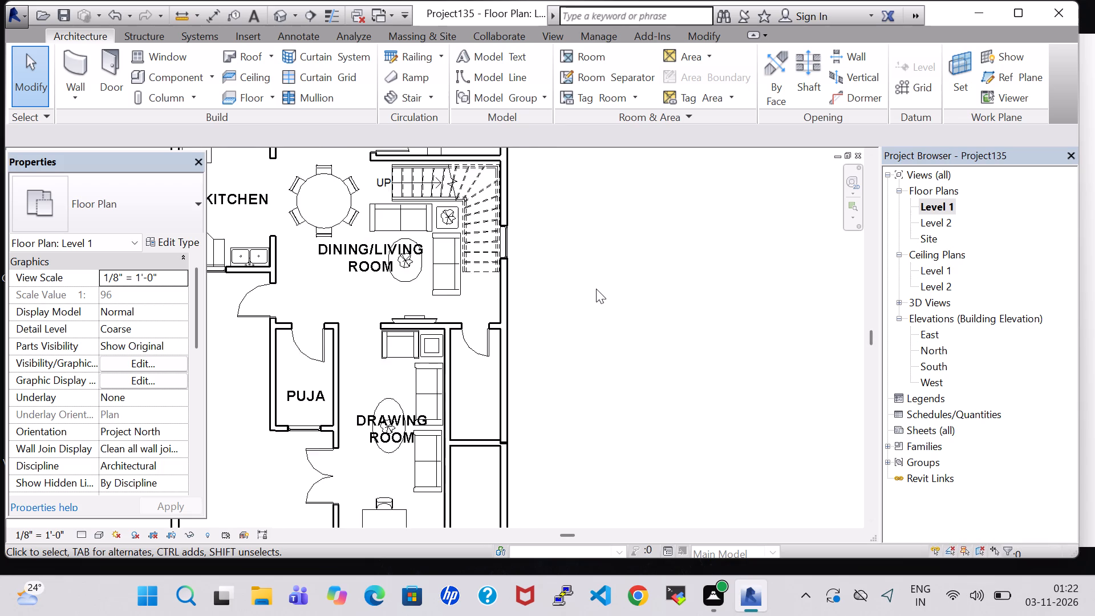
{"action": "middle_click_drag", "start_coordinate": [571, 258], "coordinate": [608, 362]}
{"action": "scroll", "coordinate": [608, 362], "scroll_direction": "up", "scroll_amount": 1}
{"action": "scroll", "coordinate": [607, 354], "scroll_direction": "down", "scroll_amount": 5}
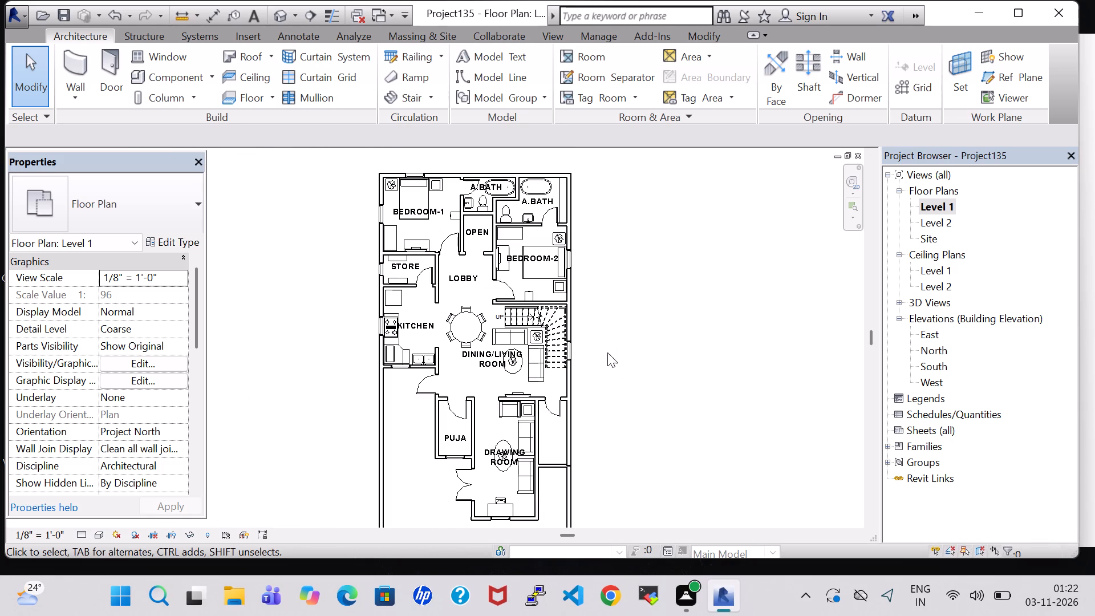
{"action": "left_click", "coordinate": [544, 189]}
{"action": "right_click", "coordinate": [544, 189]}
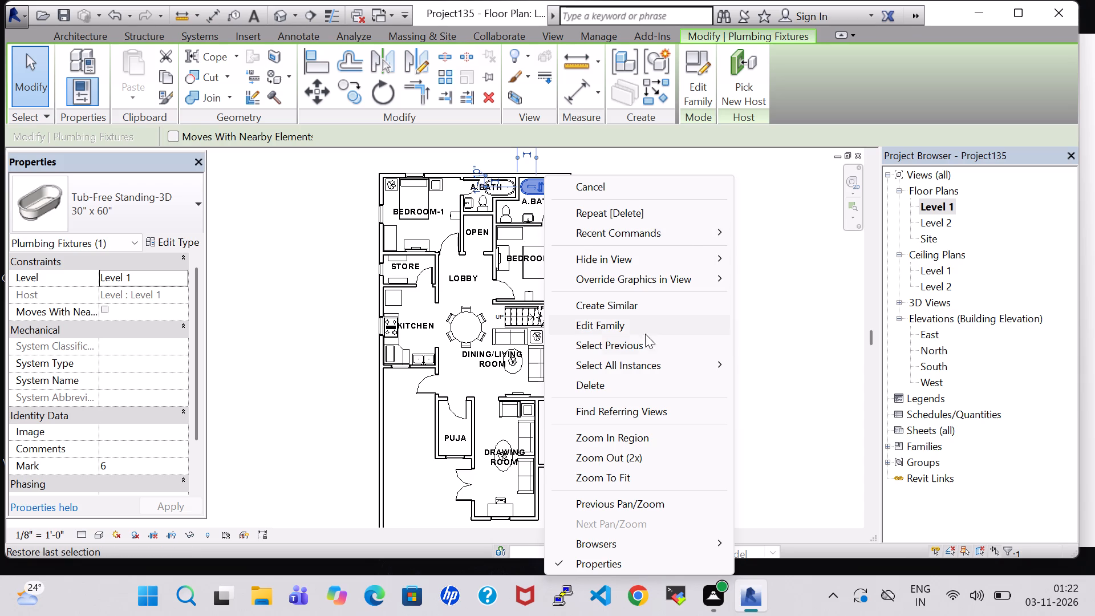
{"action": "left_click", "coordinate": [631, 306]}
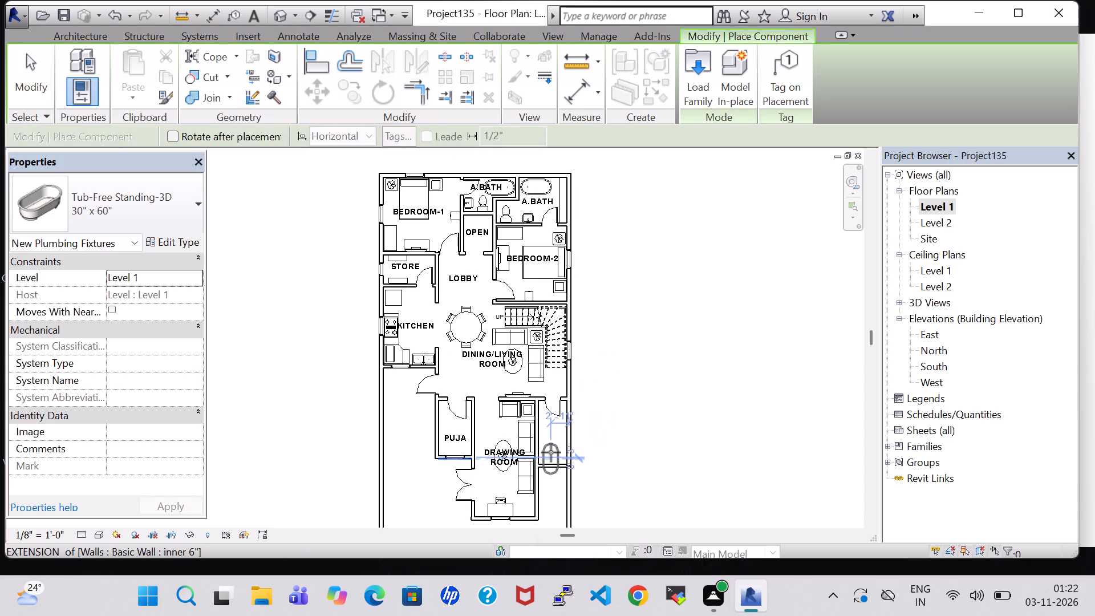
{"action": "scroll", "coordinate": [551, 452], "scroll_direction": "up", "scroll_amount": 8}
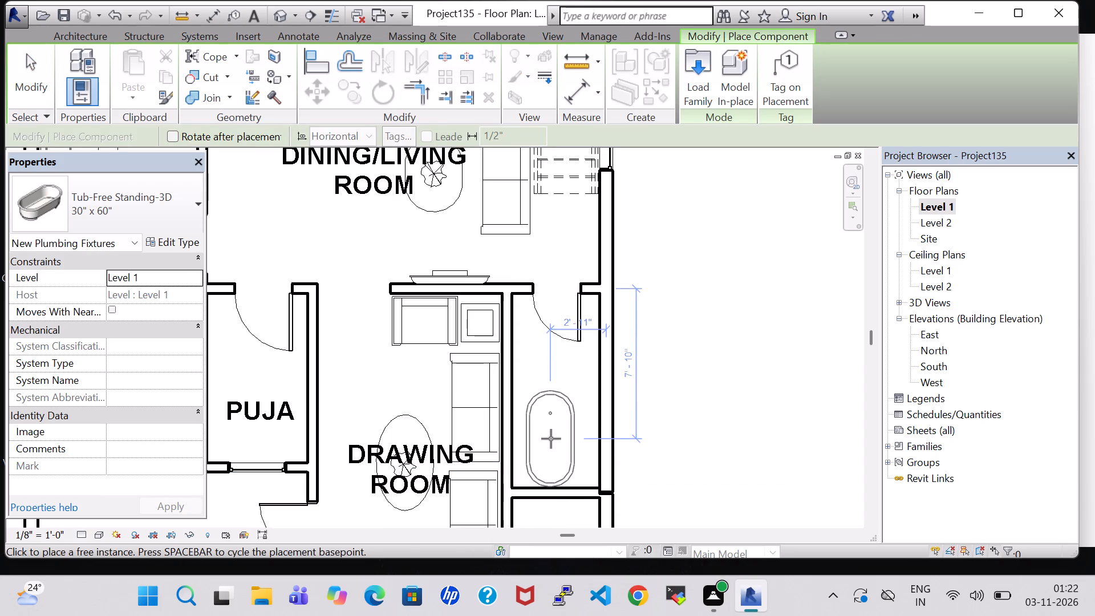
{"action": "key", "text": "space"}
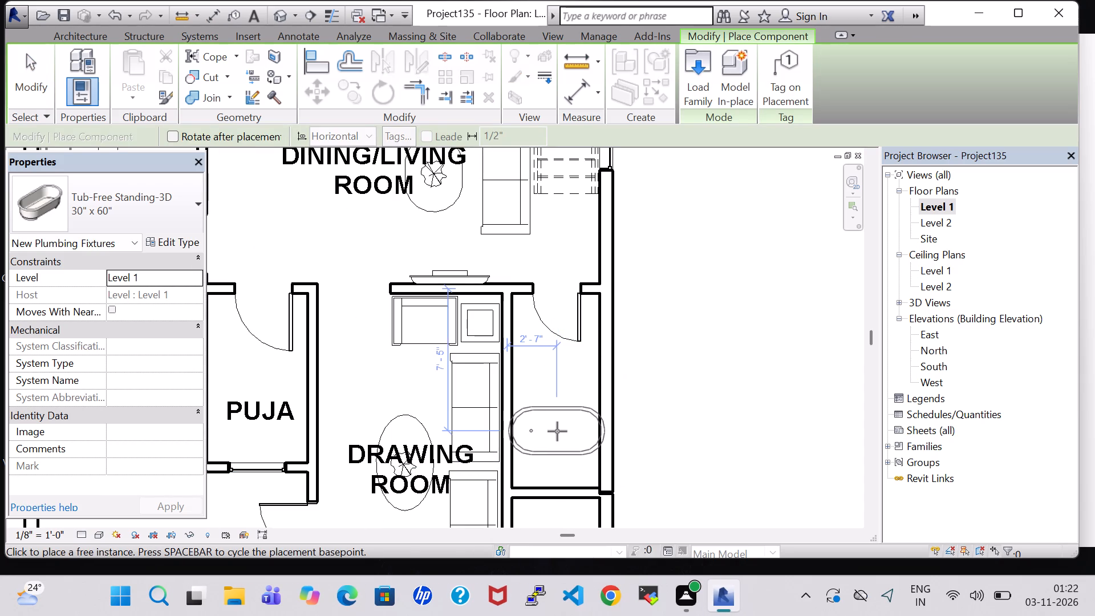
{"action": "key", "text": "space"}
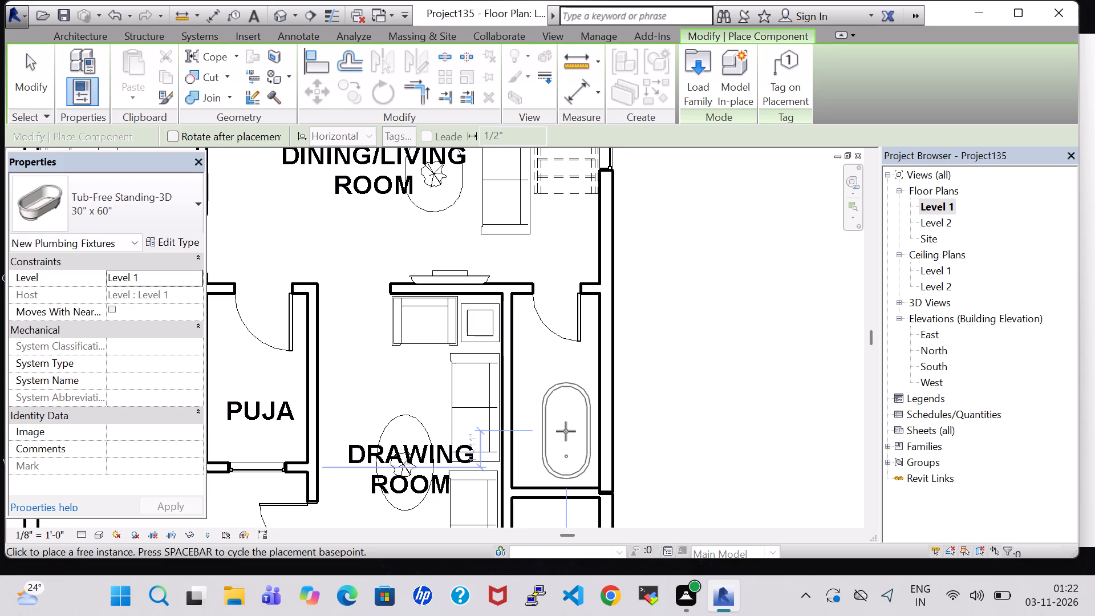
{"action": "key", "text": "space"}
{"action": "key", "text": "space"}
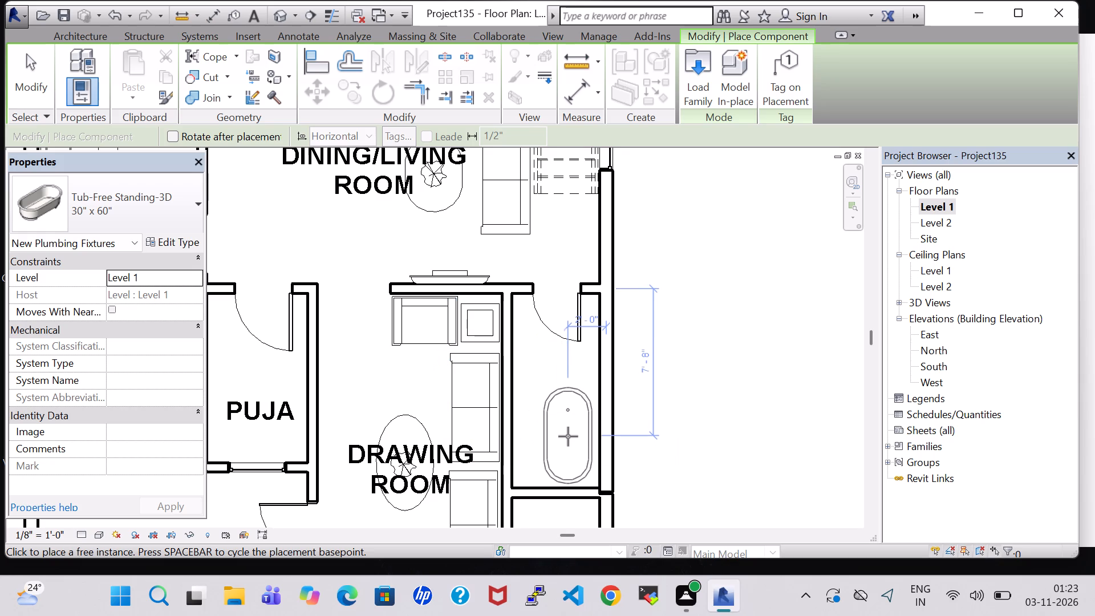
{"action": "left_click", "coordinate": [568, 437]}
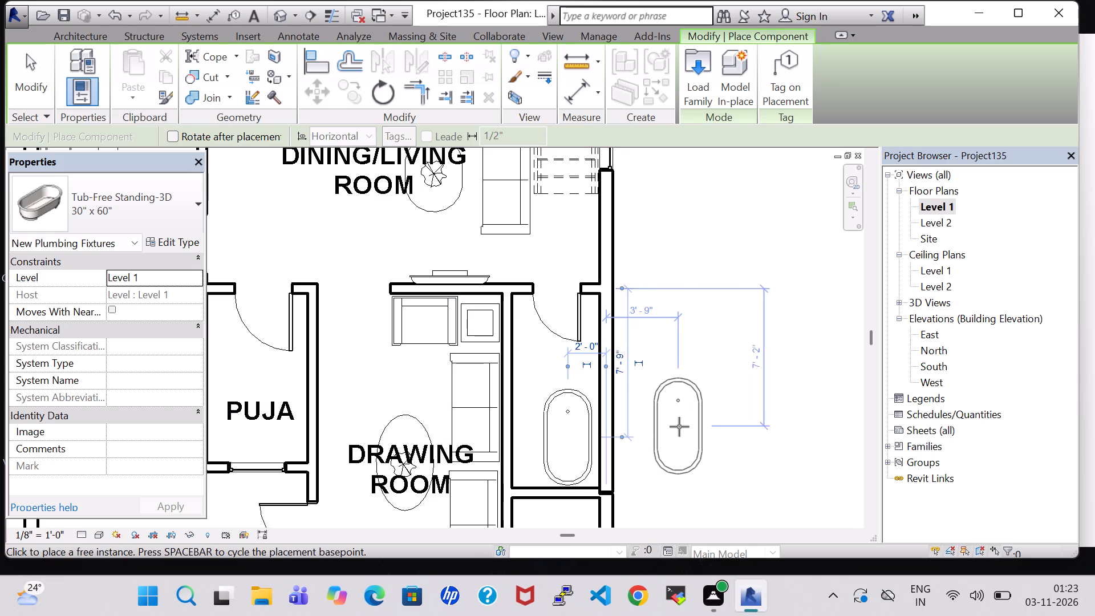
{"action": "key", "text": "Escape"}
{"action": "key", "text": "Escape"}
Place a Toilet-Domestic-3D like the A.BATH one in the small bathroom, backed against the wall shared with DRAWING ROOM.
{"action": "scroll", "coordinate": [651, 374], "scroll_direction": "down", "scroll_amount": 5}
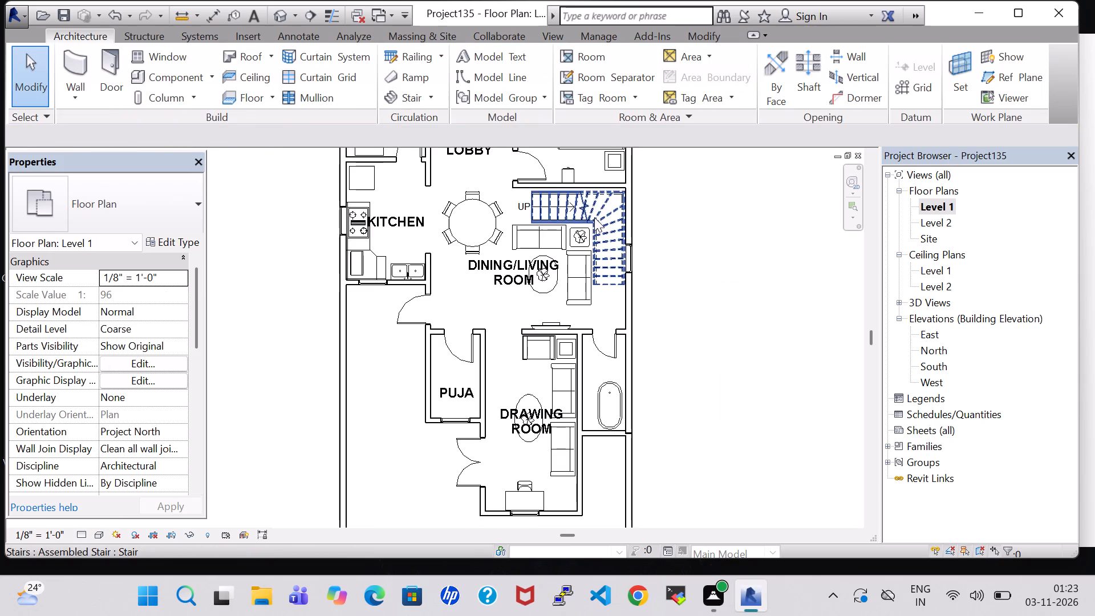
{"action": "middle_click_drag", "start_coordinate": [582, 197], "coordinate": [619, 316]}
{"action": "left_click", "coordinate": [577, 172]}
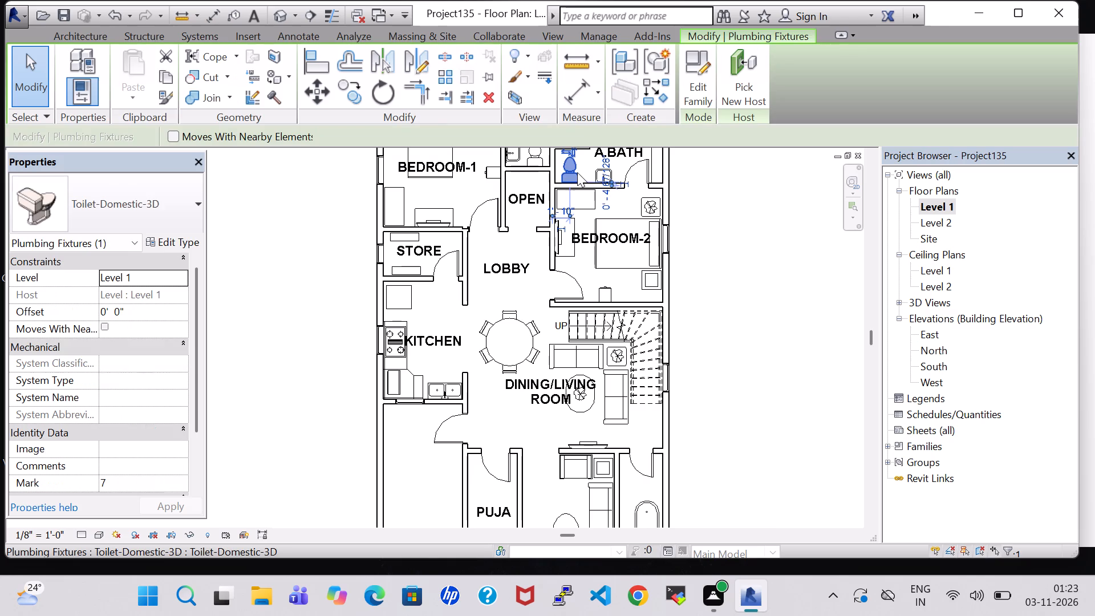
{"action": "right_click", "coordinate": [577, 172]}
{"action": "left_click", "coordinate": [733, 298]}
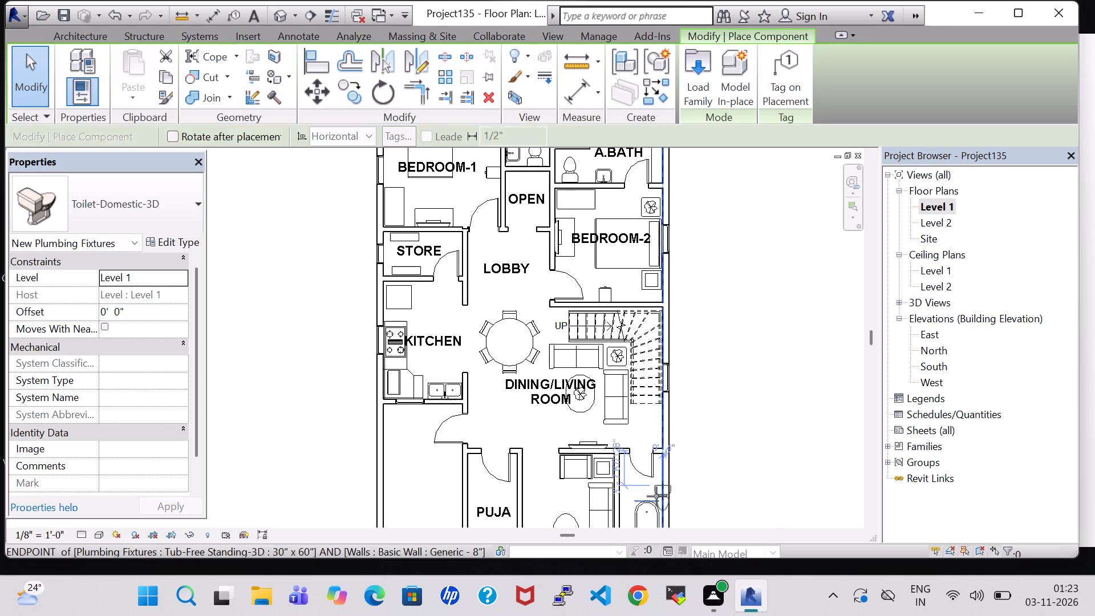
{"action": "scroll", "coordinate": [656, 496], "scroll_direction": "up", "scroll_amount": 5}
{"action": "key", "text": "space"}
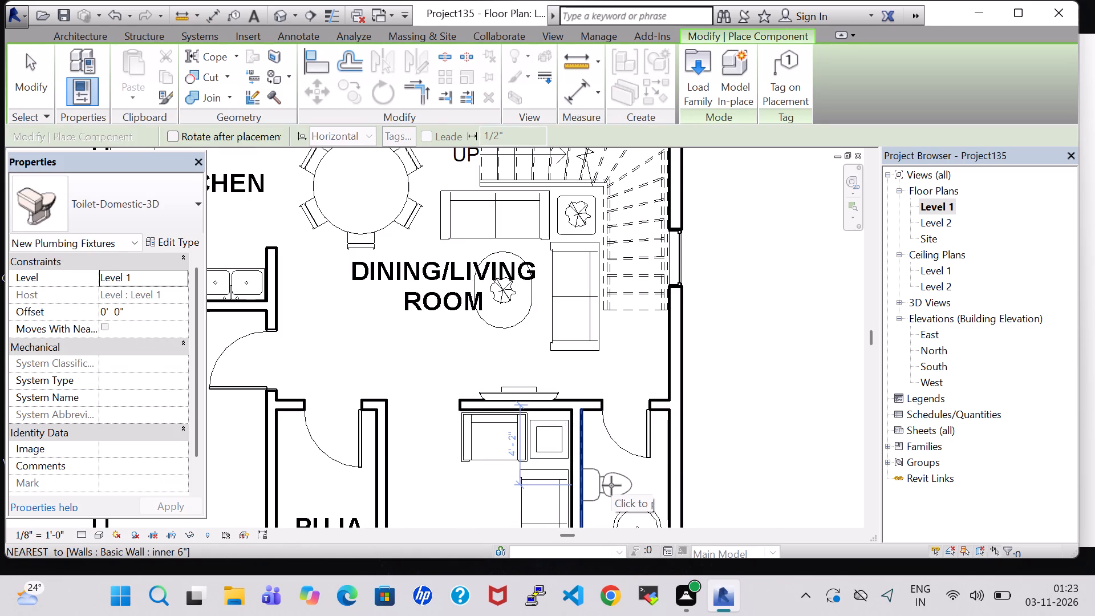
{"action": "scroll", "coordinate": [611, 485], "scroll_direction": "down", "scroll_amount": 5}
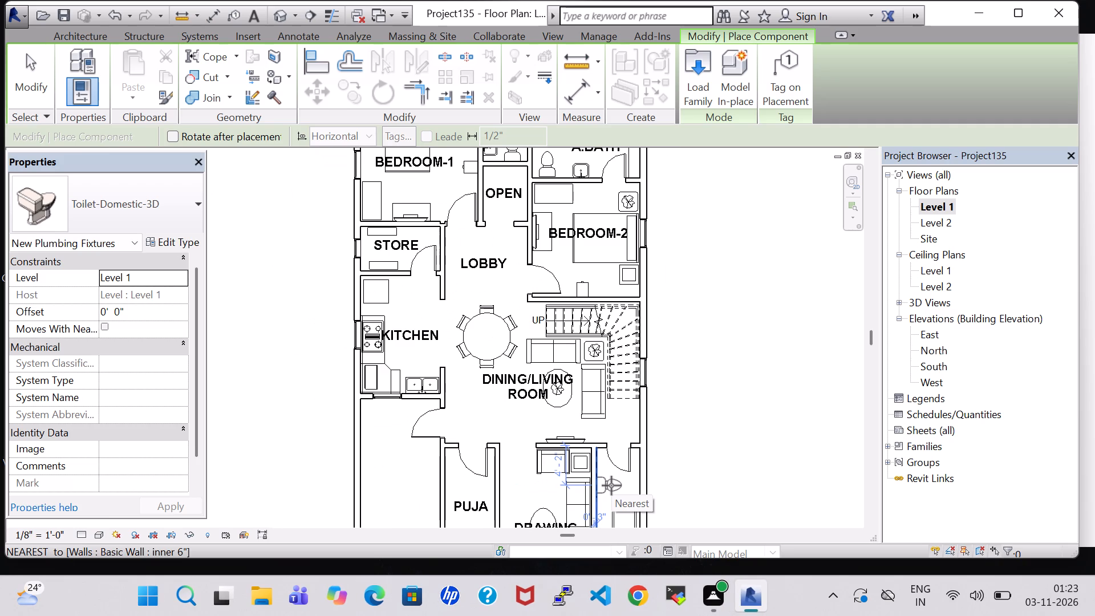
{"action": "left_click", "coordinate": [611, 485]}
{"action": "key", "text": "Escape"}
{"action": "key", "text": "Escape"}
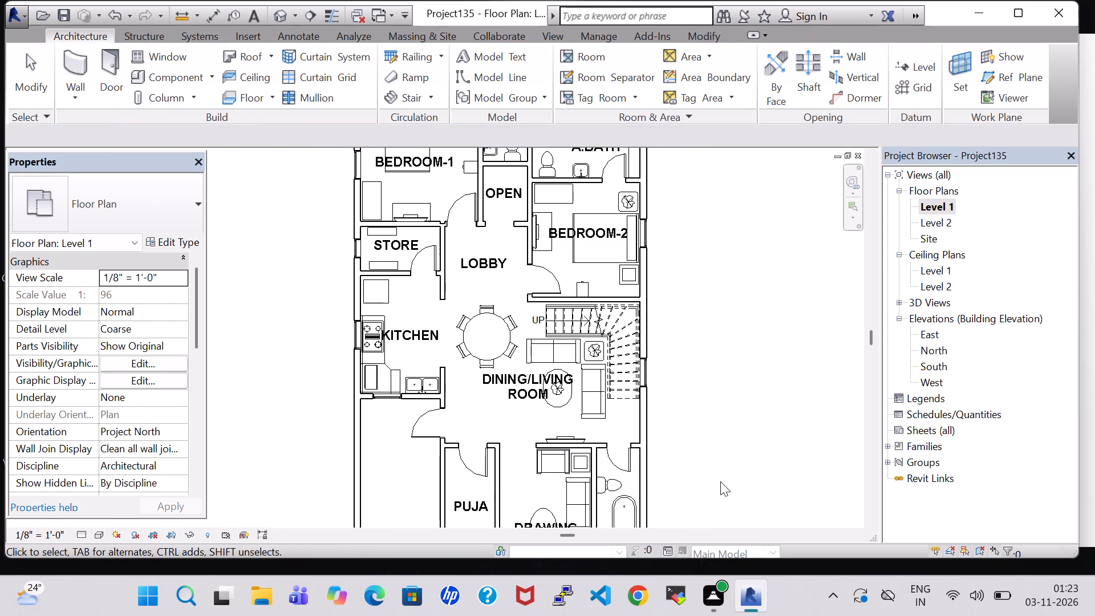
Duplicate the small bathroom tub's type and set the new type's length to 4' 0".
{"action": "scroll", "coordinate": [720, 481], "scroll_direction": "down", "scroll_amount": 5}
{"action": "scroll", "coordinate": [676, 491], "scroll_direction": "up", "scroll_amount": 8}
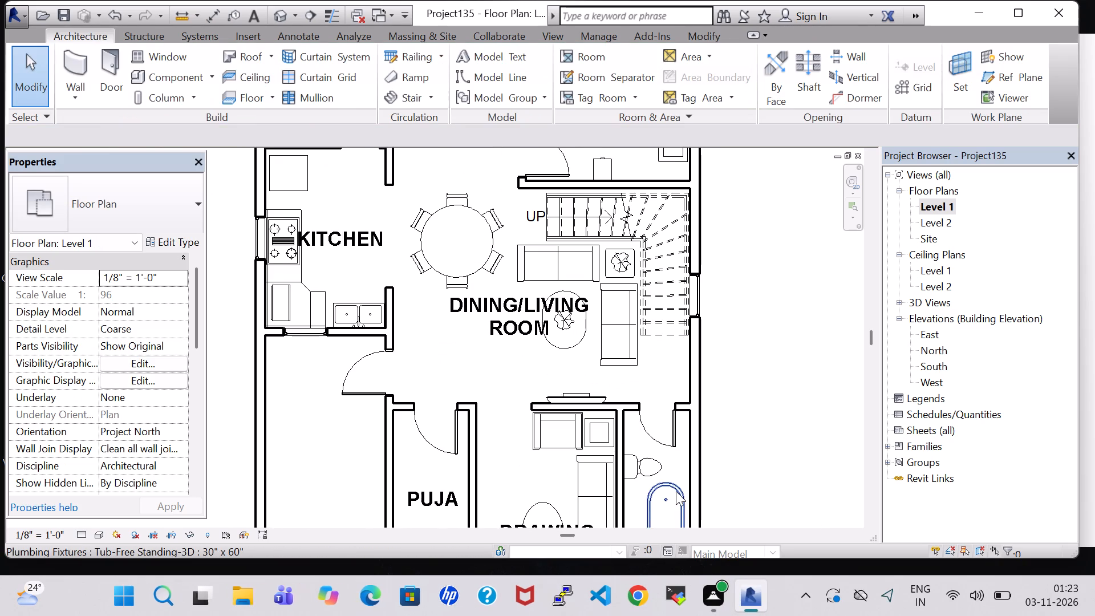
{"action": "left_click", "coordinate": [676, 491]}
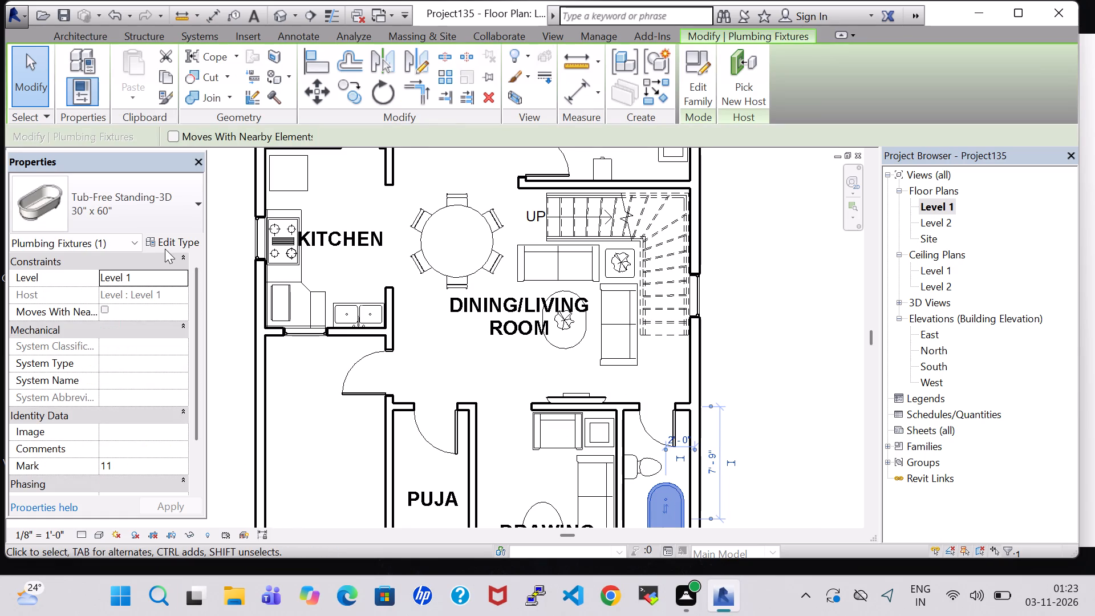
{"action": "left_click", "coordinate": [165, 245]}
{"action": "left_click", "coordinate": [643, 127]}
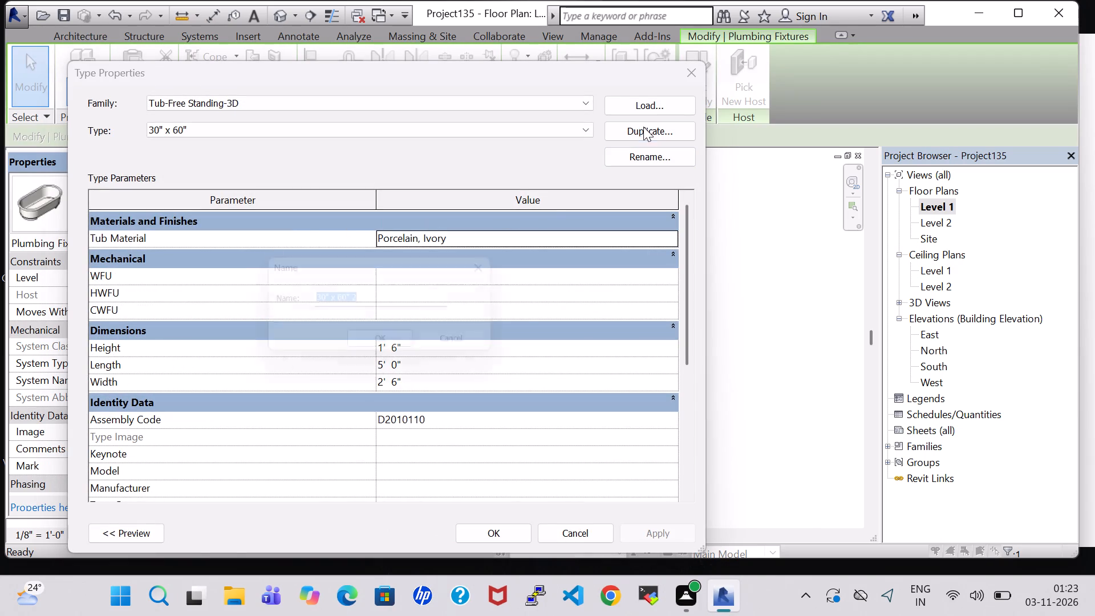
{"action": "left_click", "coordinate": [405, 345]}
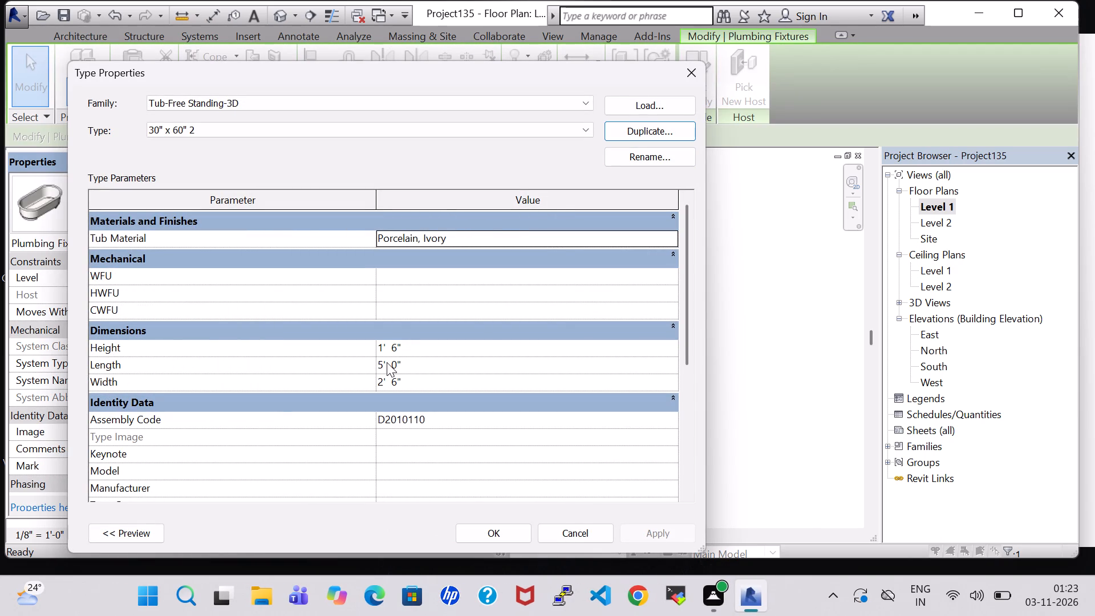
{"action": "double_click", "coordinate": [383, 365]}
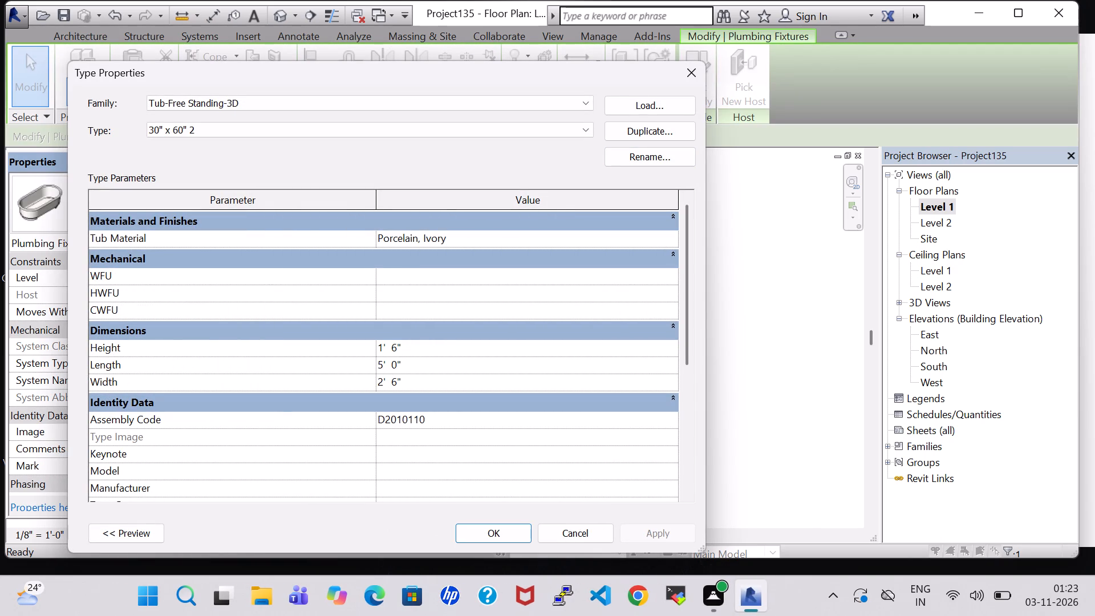
{"action": "key", "text": "BackSpace"}
{"action": "key", "text": "4"}
{"action": "left_click", "coordinate": [509, 536]}
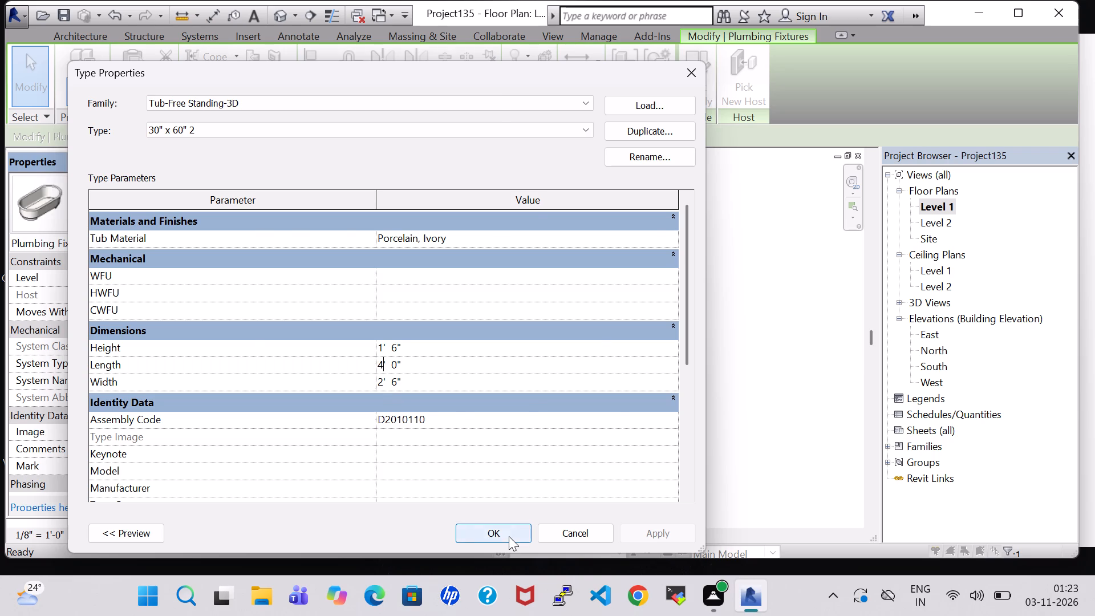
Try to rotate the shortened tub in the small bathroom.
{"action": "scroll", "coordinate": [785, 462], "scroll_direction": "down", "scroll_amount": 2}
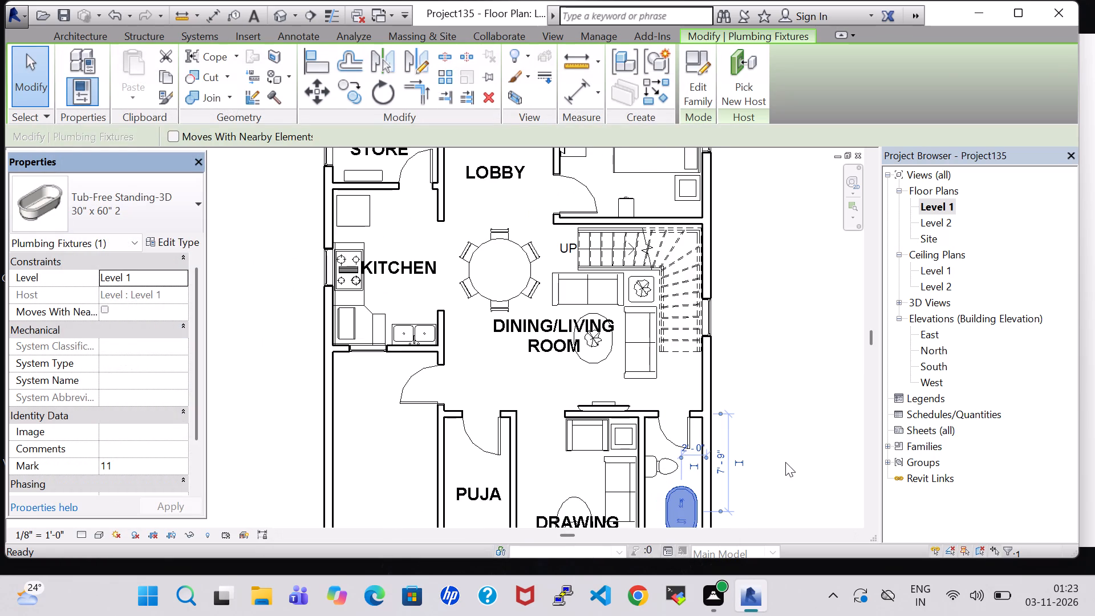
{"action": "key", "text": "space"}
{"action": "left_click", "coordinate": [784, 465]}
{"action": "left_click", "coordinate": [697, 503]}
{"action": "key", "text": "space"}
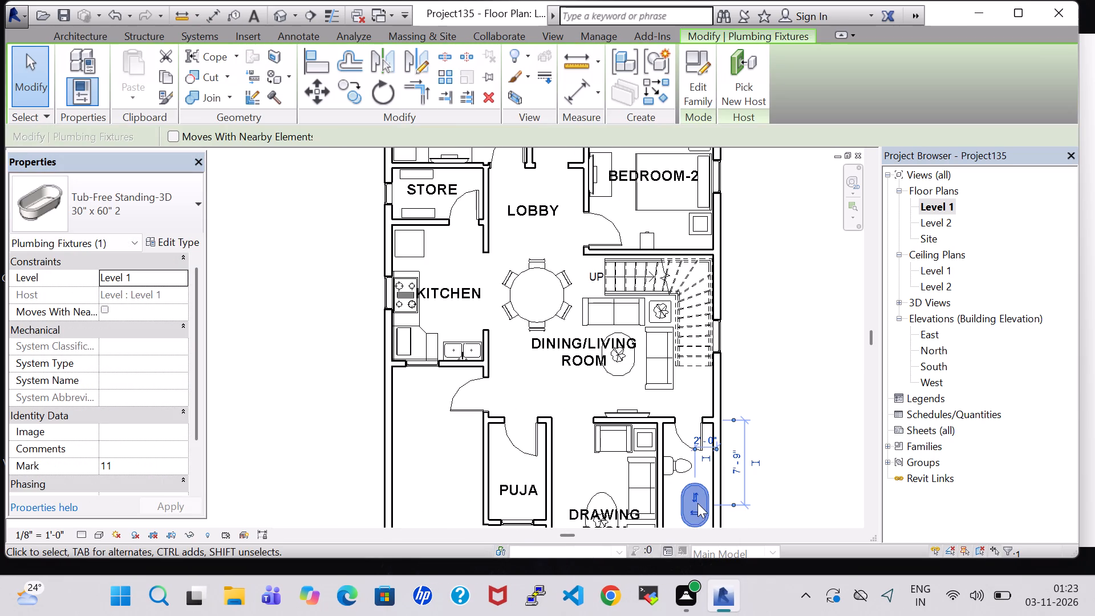
Place a similar 4' 0" tub turned crosswise in the small bathroom, along the end wall opposite the door.
{"action": "right_click", "coordinate": [690, 495]}
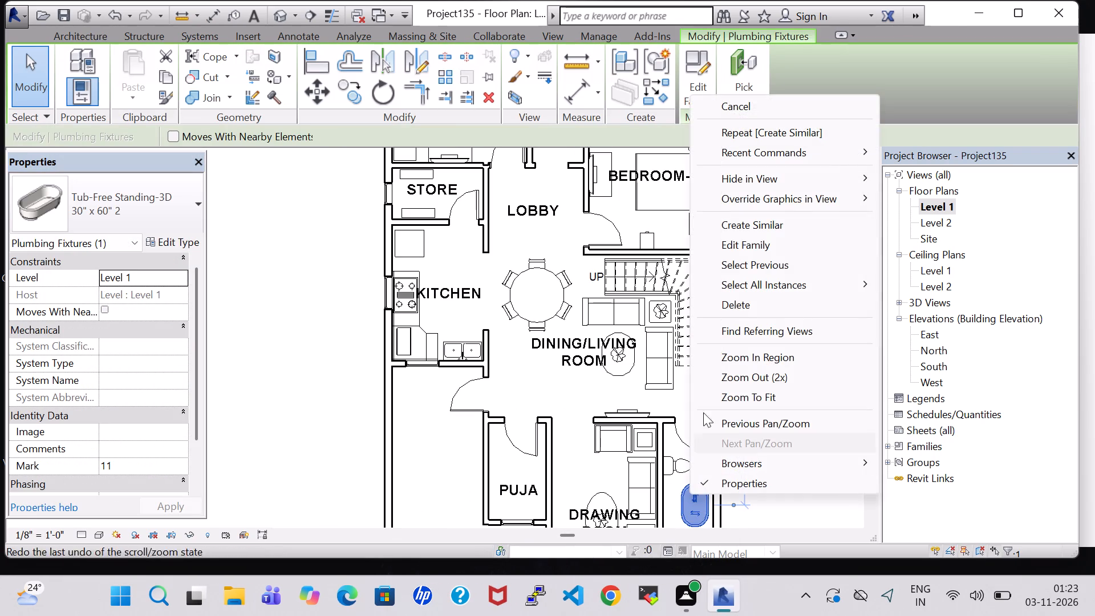
{"action": "left_click", "coordinate": [733, 231]}
{"action": "key", "text": "space"}
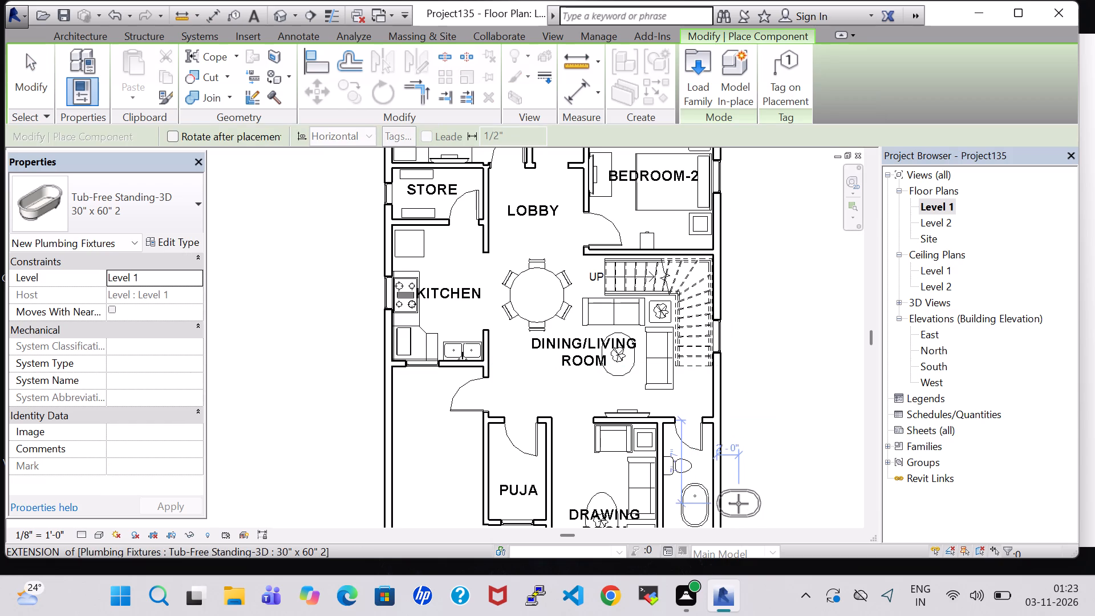
{"action": "middle_click_drag", "start_coordinate": [739, 504], "coordinate": [751, 374]}
{"action": "scroll", "coordinate": [700, 395], "scroll_direction": "up", "scroll_amount": 5}
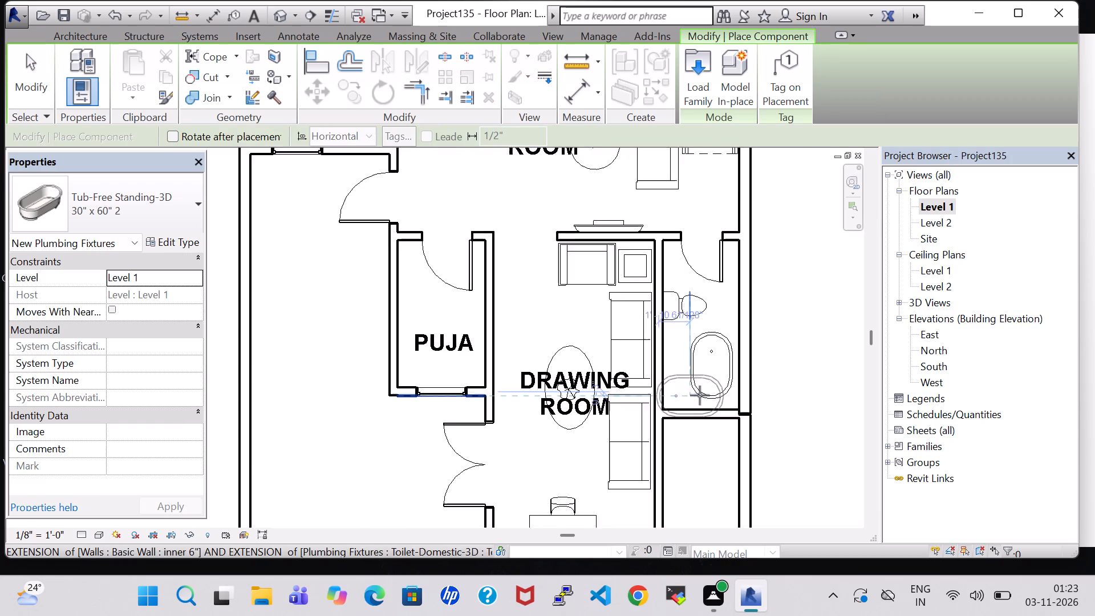
{"action": "scroll", "coordinate": [700, 395], "scroll_direction": "up", "scroll_amount": 3}
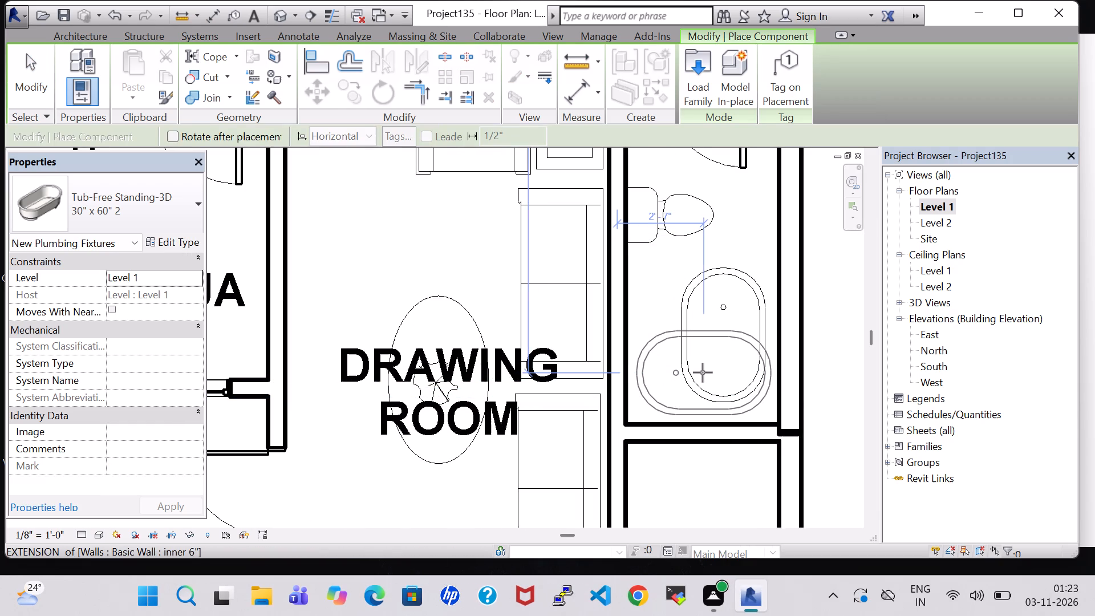
{"action": "left_click", "coordinate": [703, 373]}
{"action": "key", "text": "Escape"}
{"action": "key", "text": "Escape"}
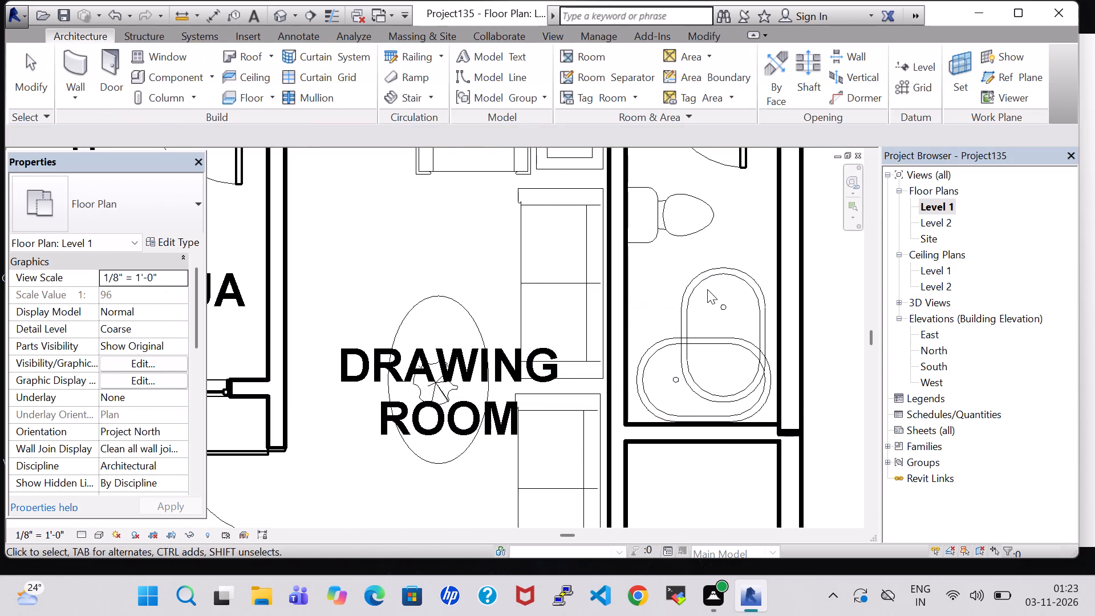
Delete the lengthwise tub that overlaps the crosswise tub in the small bathroom.
{"action": "left_click", "coordinate": [707, 281]}
{"action": "key", "text": "Delete"}
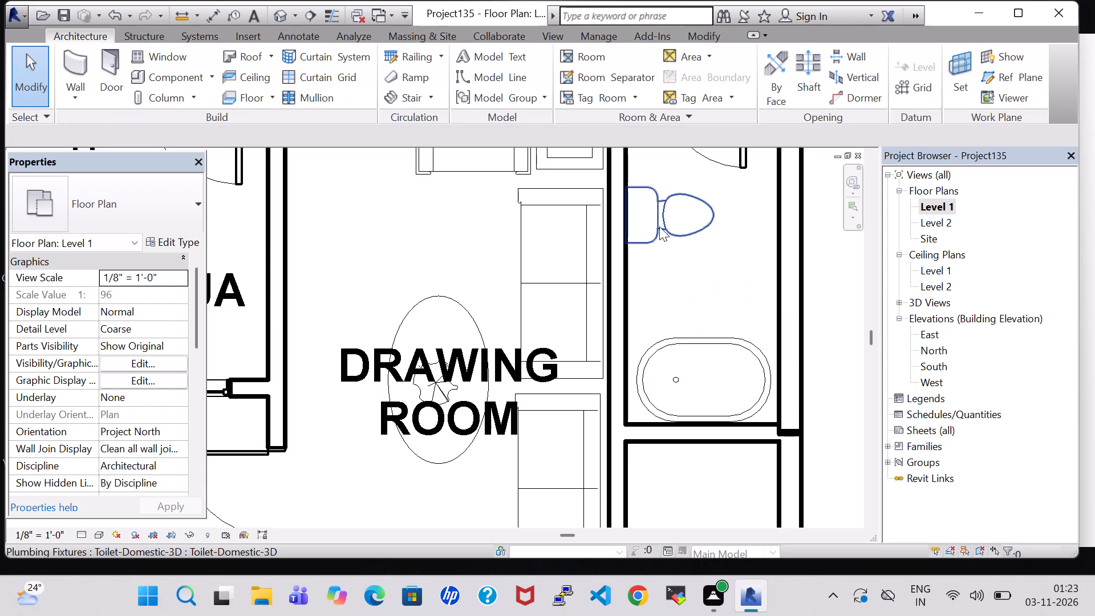
Nudge the small bathroom's toilet down the plan along its wall, away from the door and closer to the tub.
{"action": "left_click", "coordinate": [659, 226]}
{"action": "key", "text": "Down"}
{"action": "key", "text": "Down"}
{"action": "key", "text": "Down"}
{"action": "key", "text": "Down"}
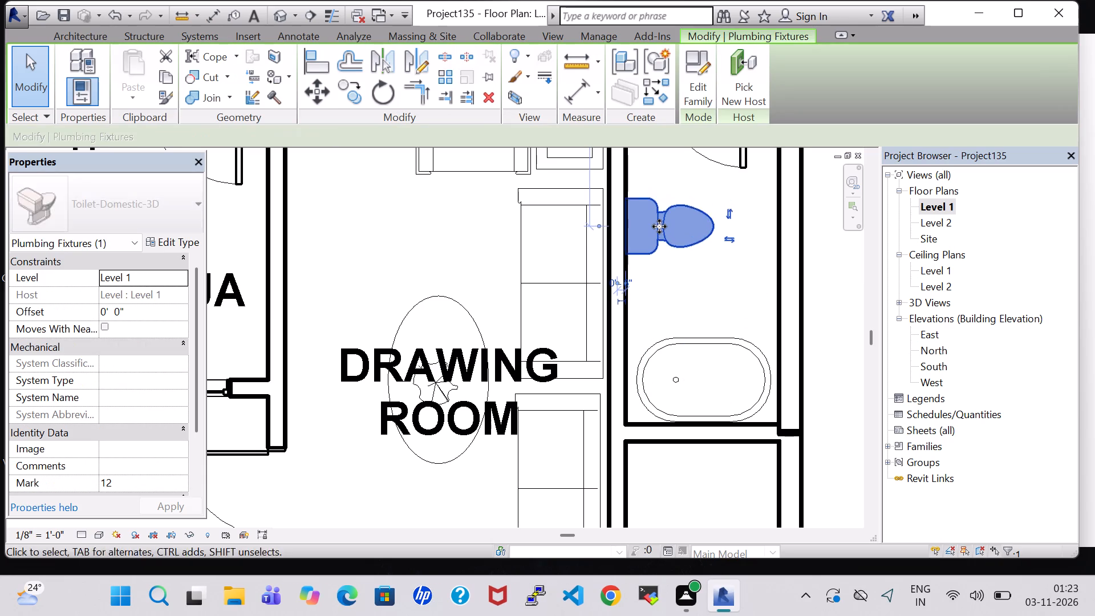
{"action": "key", "text": "Down"}
{"action": "key", "text": "Down"}
{"action": "key", "text": "Down"}
{"action": "key", "text": "Down"}
{"action": "key", "text": "Down"}
{"action": "key", "text": "Down"}
{"action": "key", "text": "Down"}
{"action": "key", "text": "Down"}
{"action": "key", "text": "Down"}
{"action": "key", "text": "Down"}
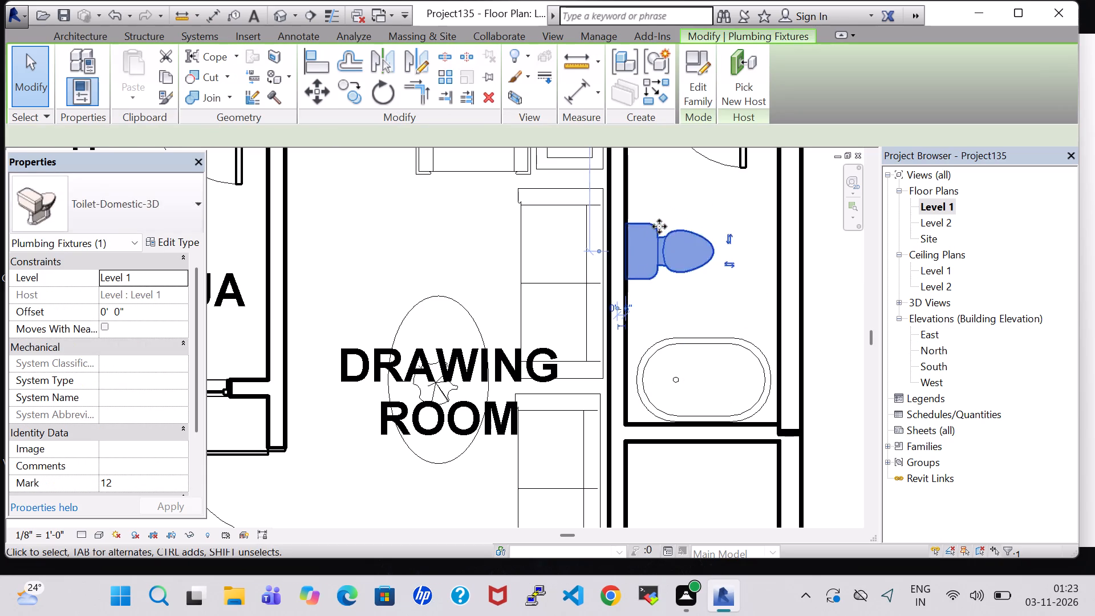
Nudge the small bathroom's toilet further down the plan along its wall, closer to the tub.
{"action": "key", "text": "Down"}
{"action": "key", "text": "Down"}
{"action": "key", "text": "Down"}
{"action": "key", "text": "Down"}
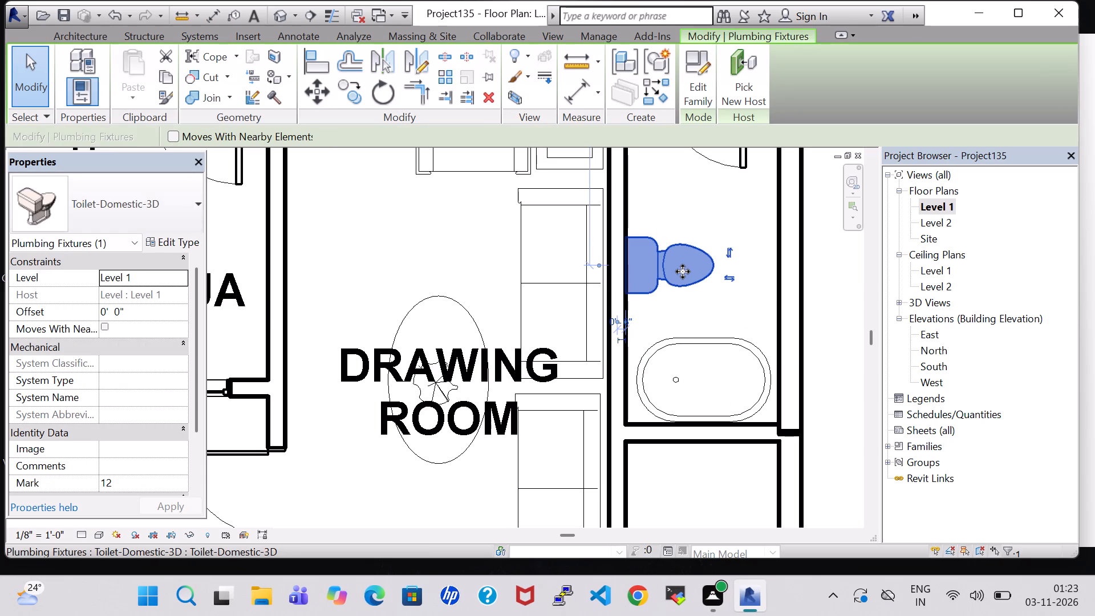
{"action": "key", "text": "Down"}
{"action": "key", "text": "Down"}
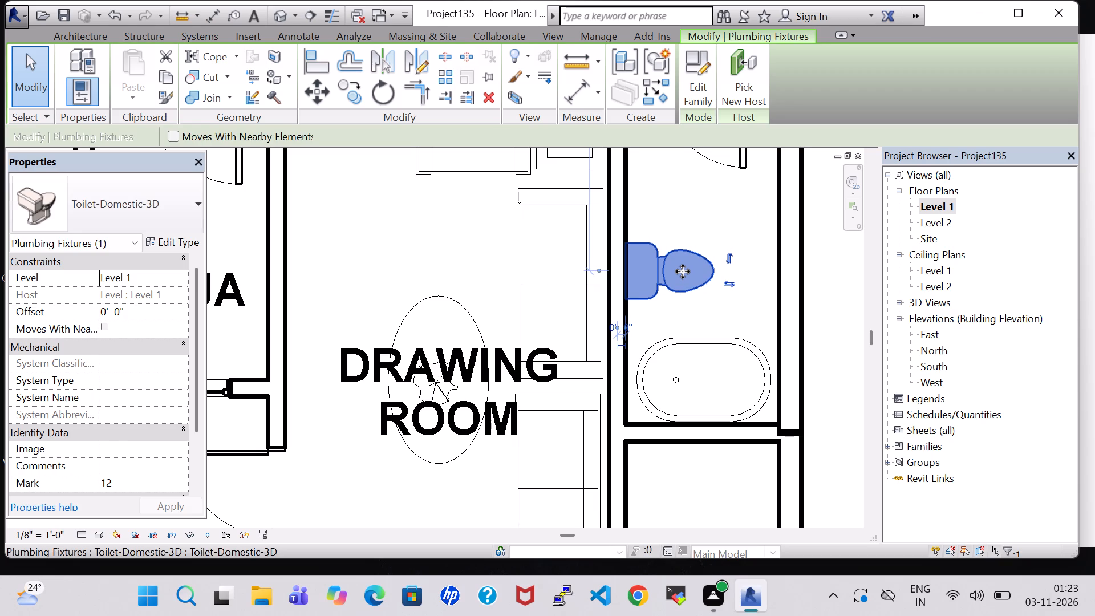
{"action": "left_click", "coordinate": [663, 208]}
Place a Sink Vanity-Square 20" x 18" like the A.BATH one in the small bathroom, against the toilet's wall between toilet and door.
{"action": "scroll", "coordinate": [663, 208], "scroll_direction": "down", "scroll_amount": 4}
{"action": "middle_click_drag", "start_coordinate": [663, 208], "coordinate": [711, 457]}
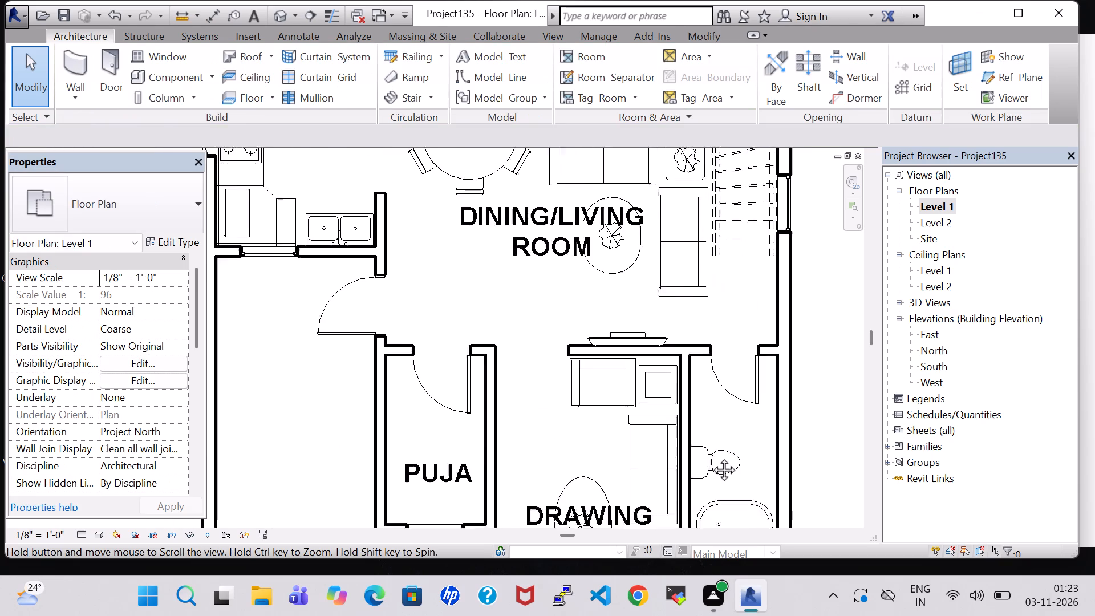
{"action": "middle_click_drag", "start_coordinate": [711, 457], "coordinate": [712, 463]}
{"action": "scroll", "coordinate": [712, 457], "scroll_direction": "down", "scroll_amount": 6}
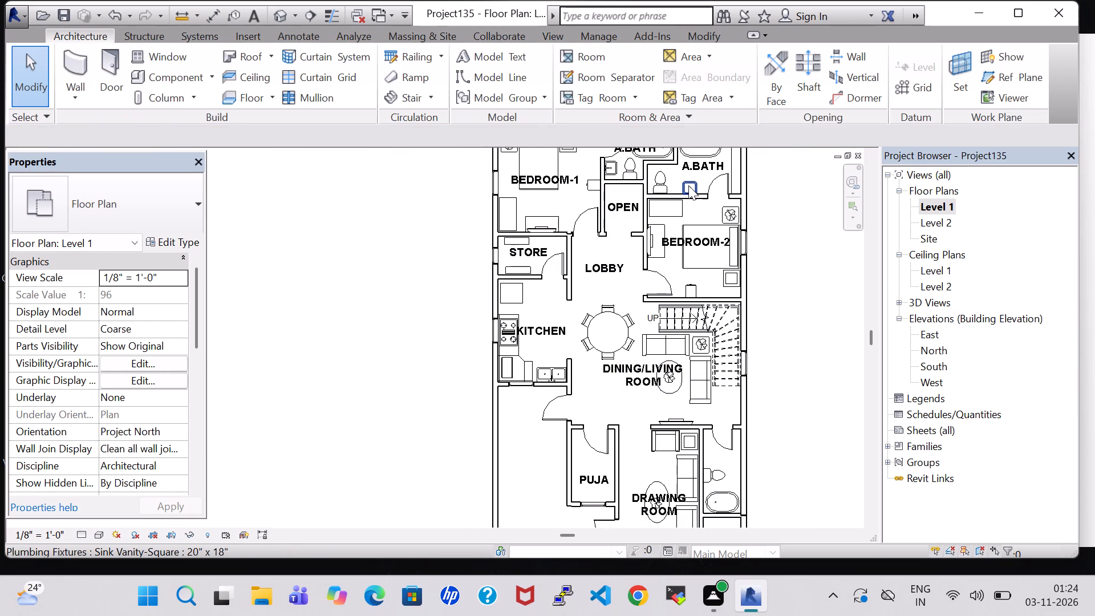
{"action": "left_click", "coordinate": [688, 185]}
{"action": "right_click", "coordinate": [688, 185]}
{"action": "left_click", "coordinate": [796, 307]}
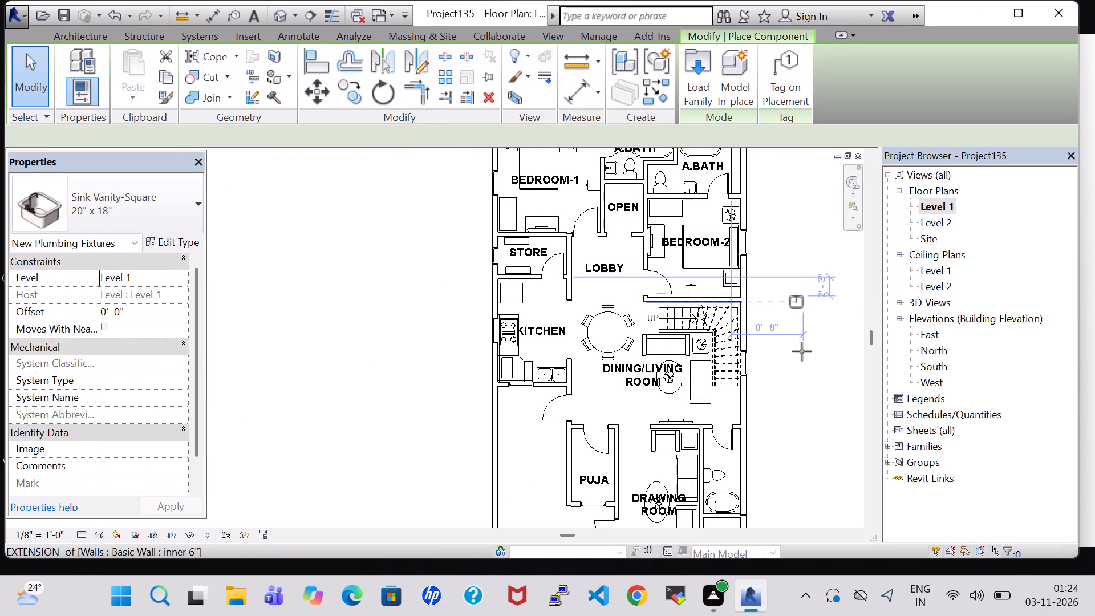
{"action": "scroll", "coordinate": [714, 464], "scroll_direction": "up", "scroll_amount": 7}
{"action": "key", "text": "space"}
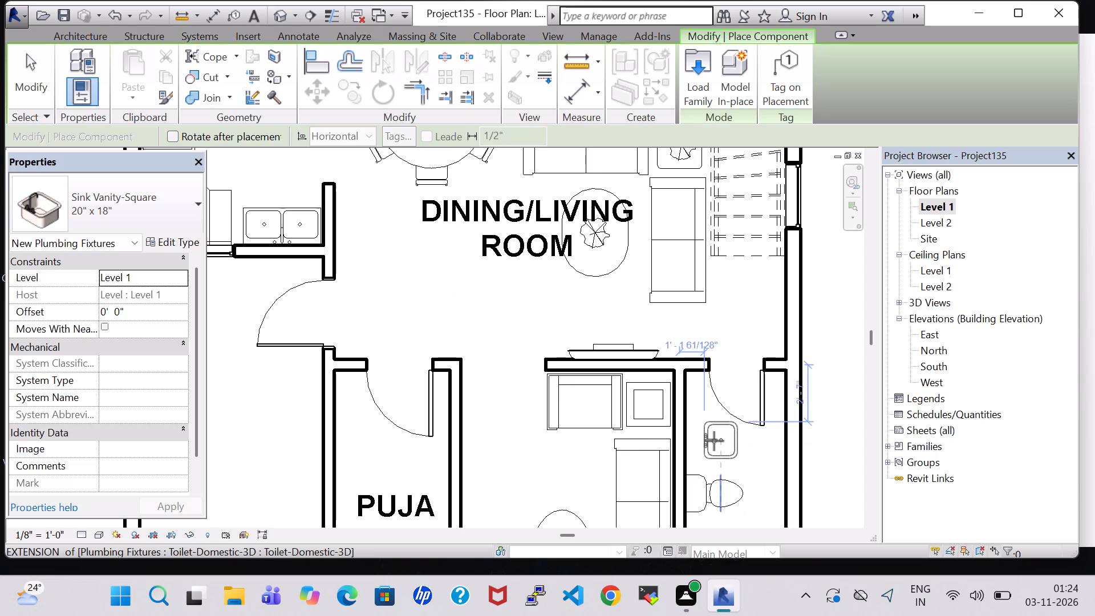
{"action": "left_click", "coordinate": [696, 430]}
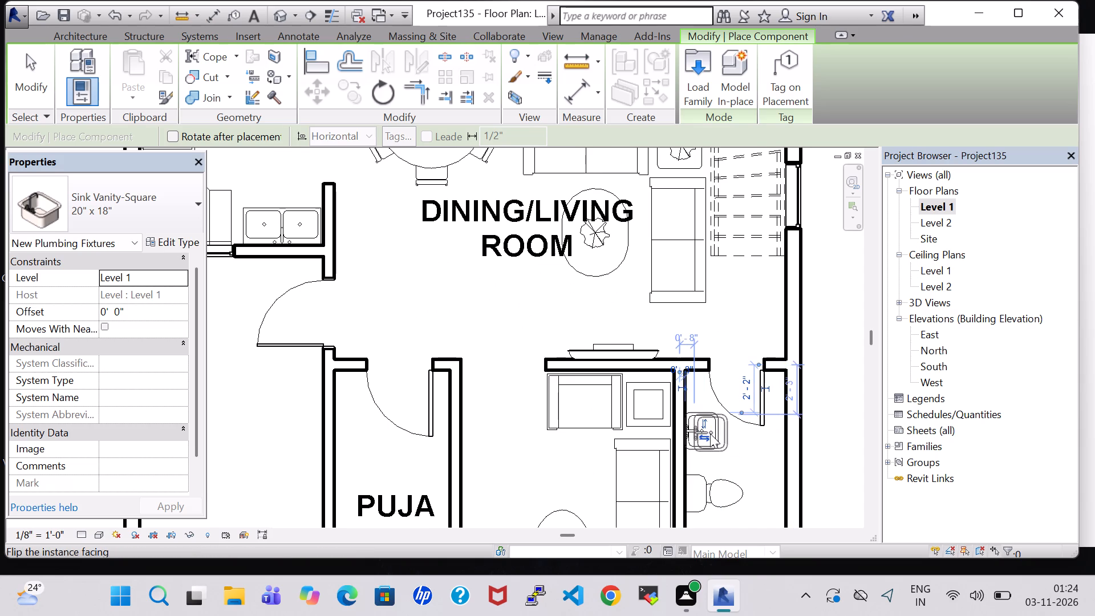
{"action": "key", "text": "Escape"}
{"action": "key", "text": "Escape"}
Place a Mirror-Ellipse 24" x 48" like the A.BATH one on the small bathroom's wall, centred behind the new sink.
{"action": "scroll", "coordinate": [710, 433], "scroll_direction": "down", "scroll_amount": 5}
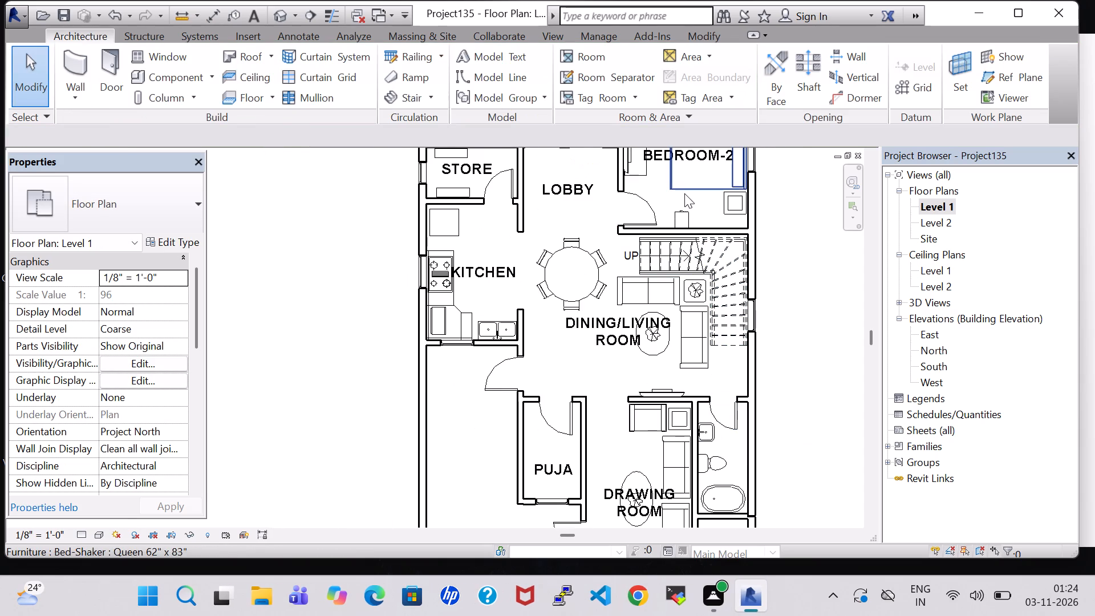
{"action": "middle_click_drag", "start_coordinate": [700, 205], "coordinate": [705, 339]}
{"action": "scroll", "coordinate": [705, 339], "scroll_direction": "down", "scroll_amount": 2}
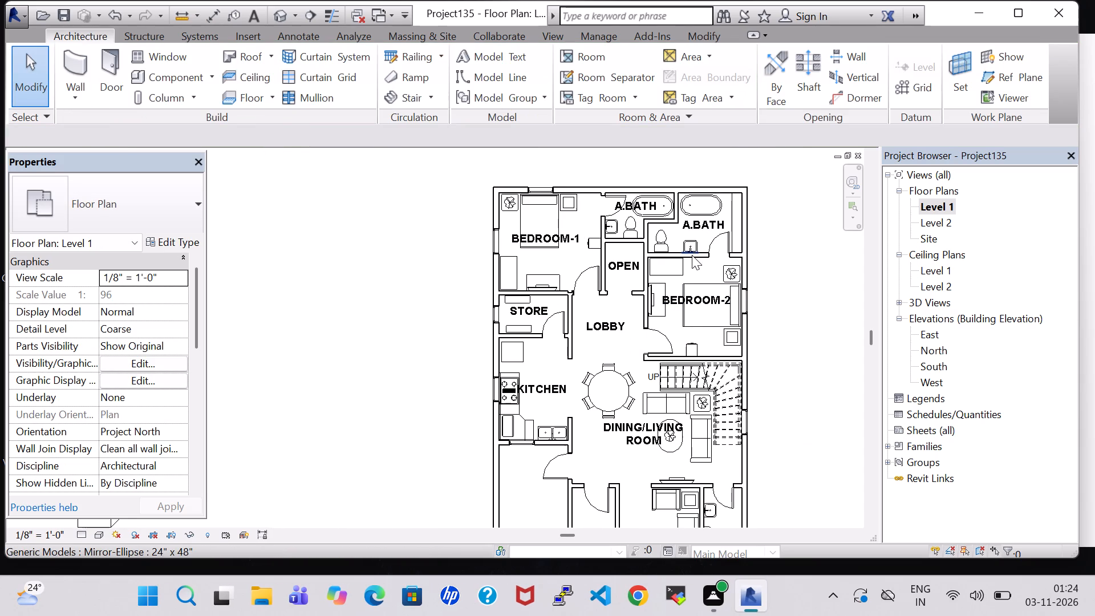
{"action": "scroll", "coordinate": [692, 255], "scroll_direction": "up", "scroll_amount": 8}
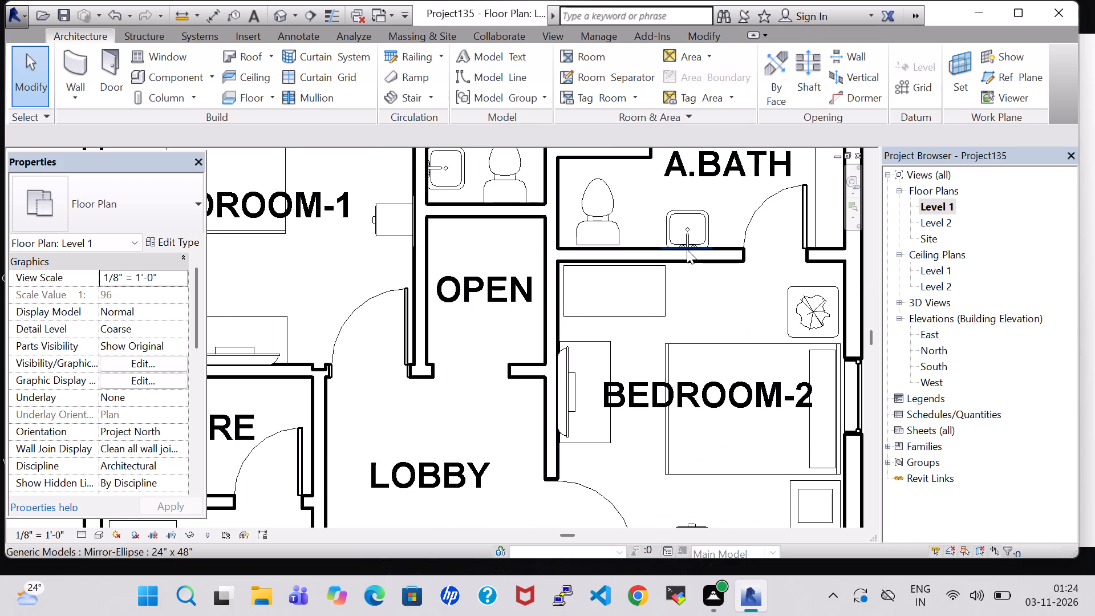
{"action": "left_click", "coordinate": [687, 249]}
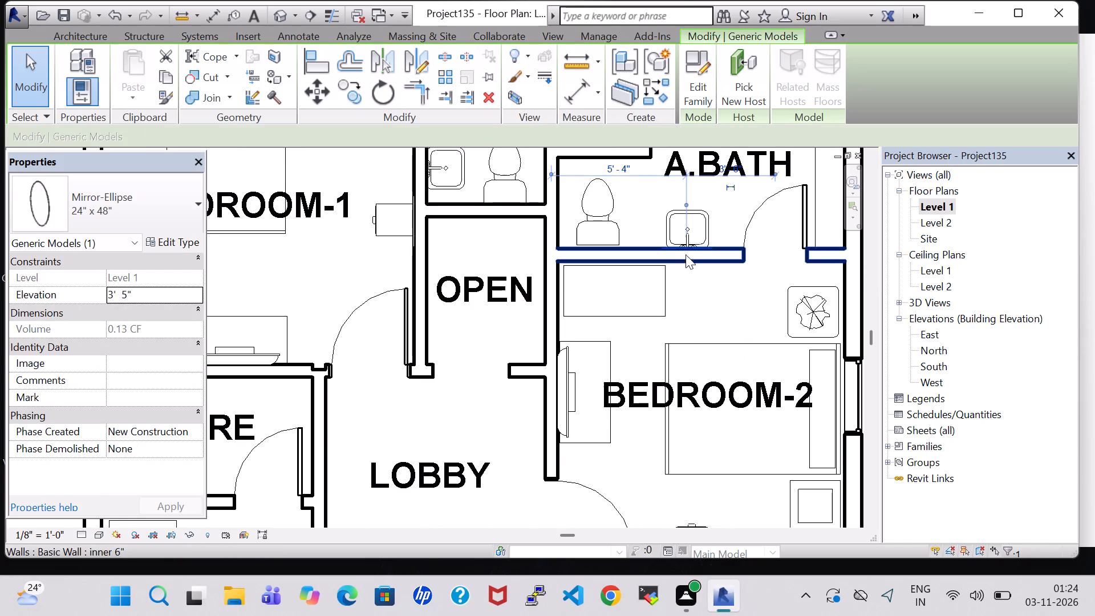
{"action": "right_click", "coordinate": [684, 250]}
{"action": "left_click", "coordinate": [799, 306]}
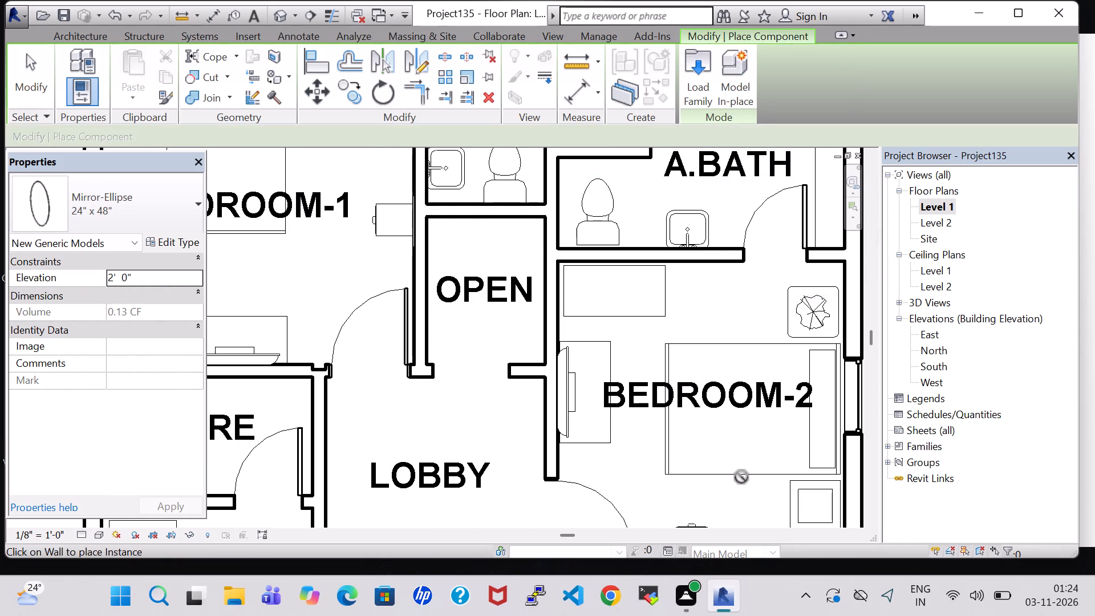
{"action": "middle_click_drag", "start_coordinate": [741, 477], "coordinate": [759, 209]}
{"action": "scroll", "coordinate": [759, 330], "scroll_direction": "down", "scroll_amount": 5}
{"action": "middle_click_drag", "start_coordinate": [759, 359], "coordinate": [769, 183]}
{"action": "scroll", "coordinate": [769, 181], "scroll_direction": "up", "scroll_amount": 1}
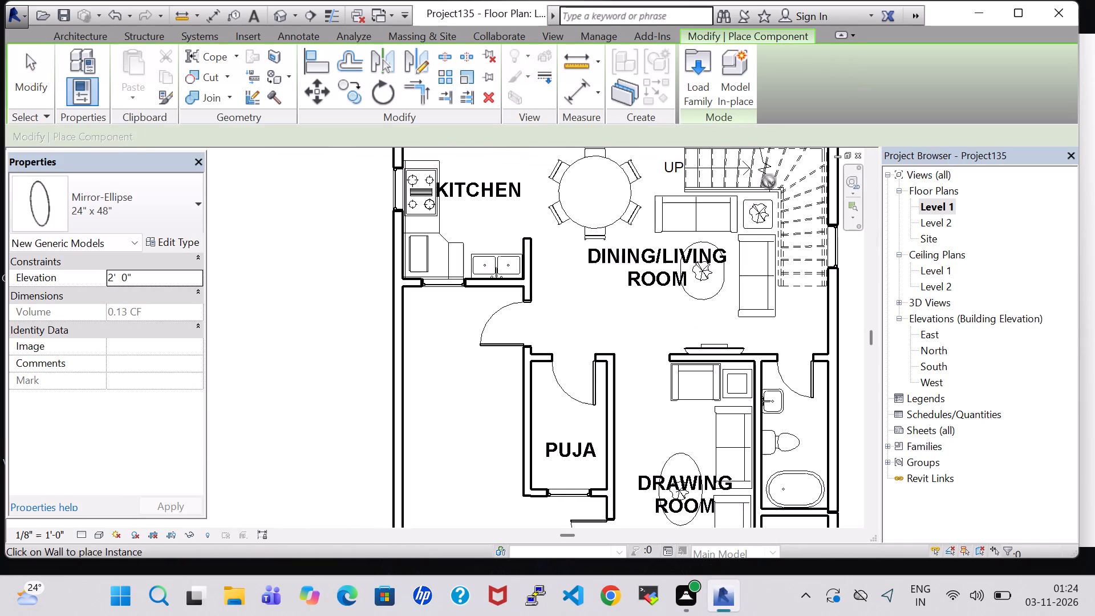
{"action": "scroll", "coordinate": [777, 379], "scroll_direction": "up", "scroll_amount": 8}
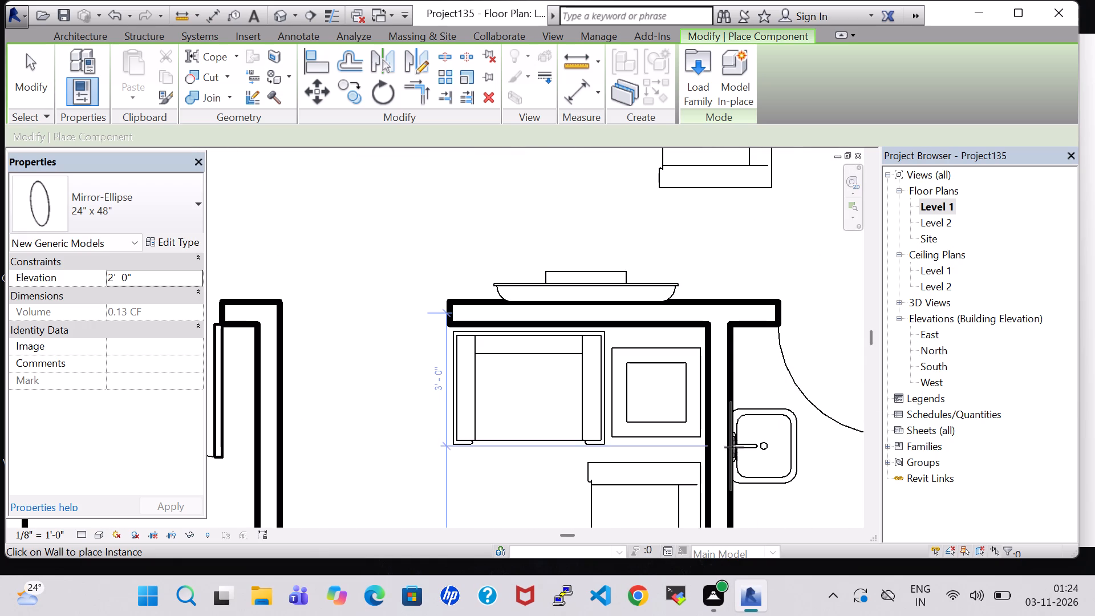
{"action": "scroll", "coordinate": [734, 449], "scroll_direction": "up", "scroll_amount": 8}
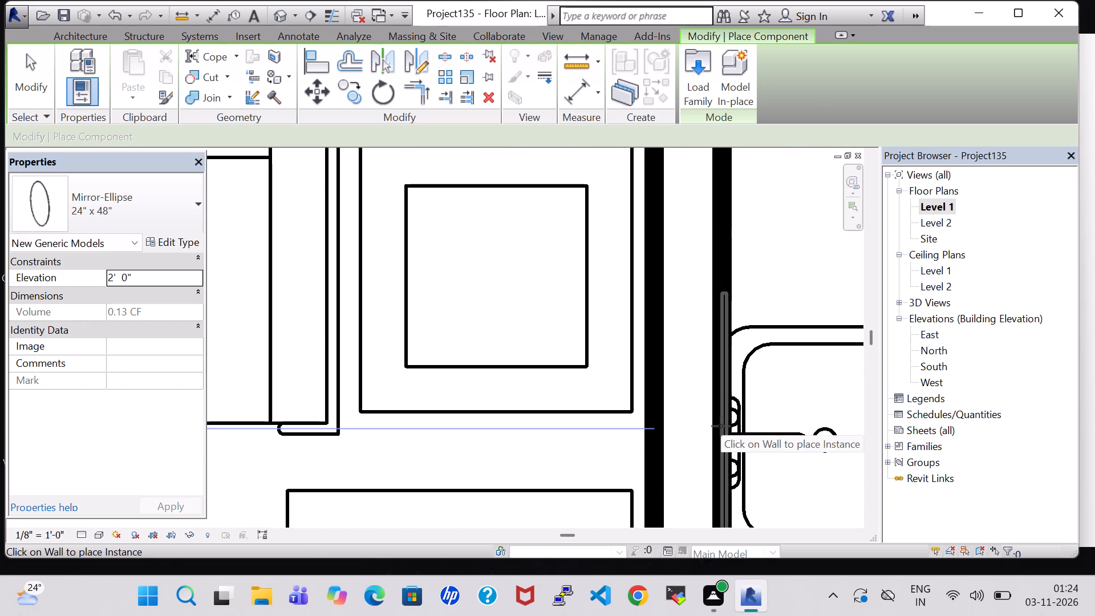
{"action": "middle_click_drag", "start_coordinate": [721, 426], "coordinate": [702, 303]}
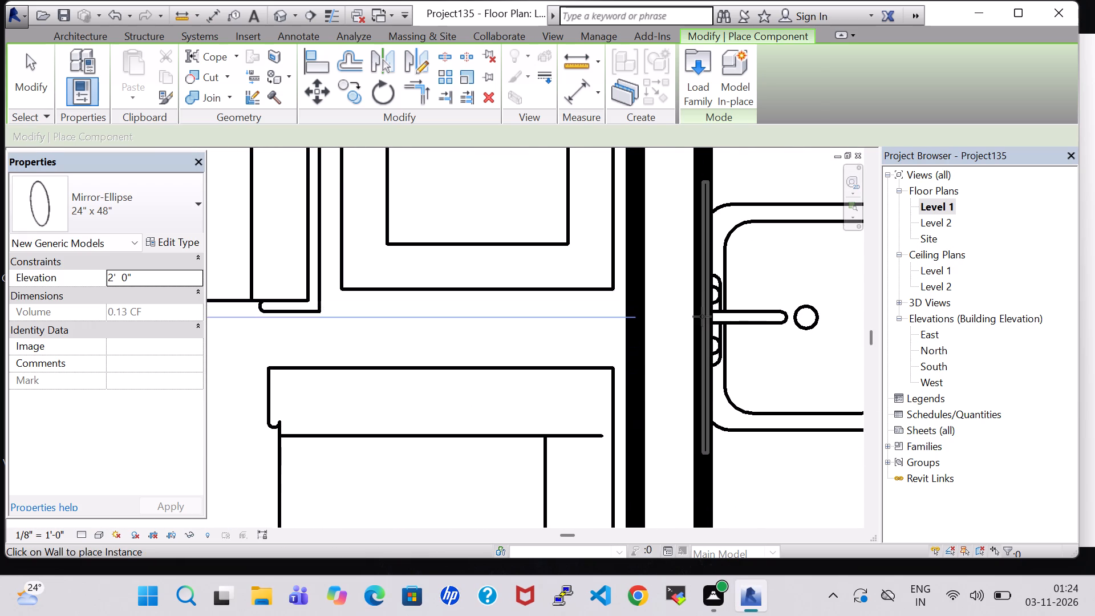
{"action": "left_click", "coordinate": [702, 318]}
{"action": "key", "text": "Escape"}
{"action": "key", "text": "Escape"}
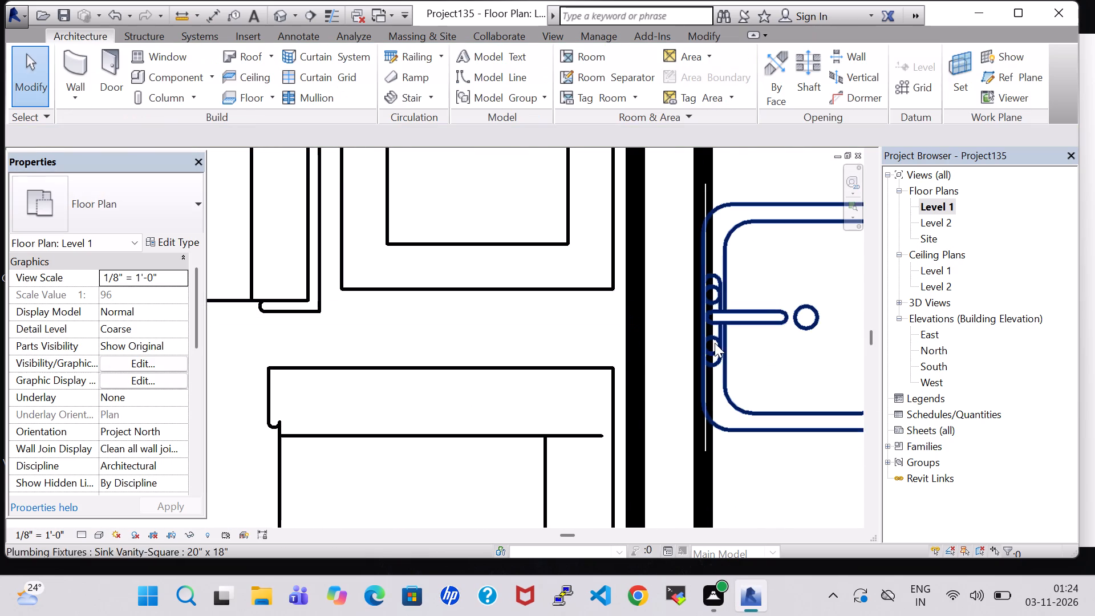
Set the elevation of the small bathroom's new mirror to 3' 5".
{"action": "left_click", "coordinate": [705, 205]}
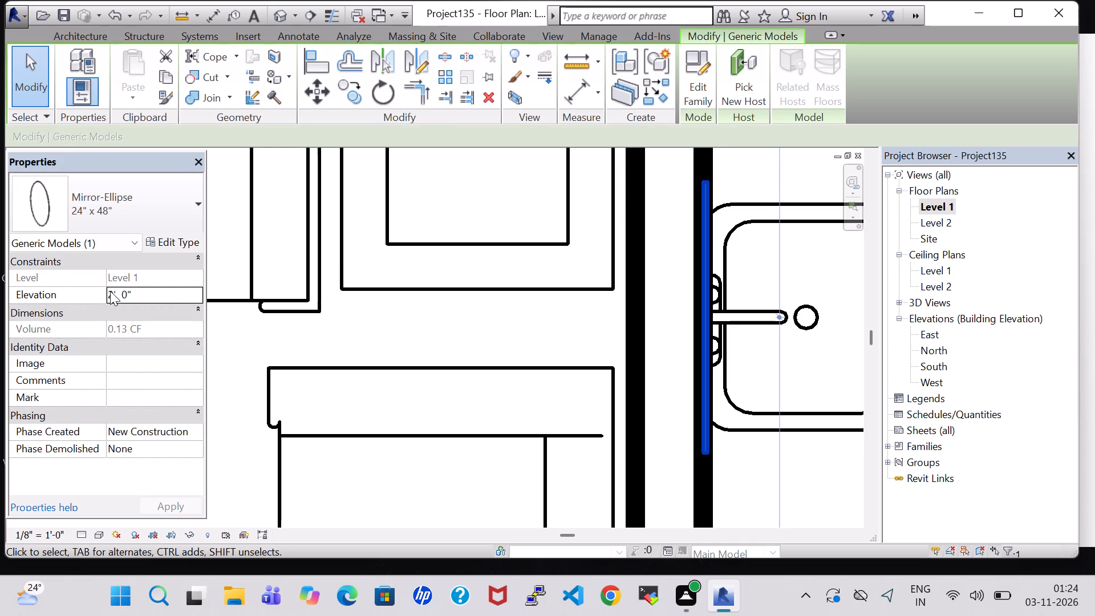
{"action": "left_click", "coordinate": [113, 294]}
{"action": "key", "text": "BackSpace"}
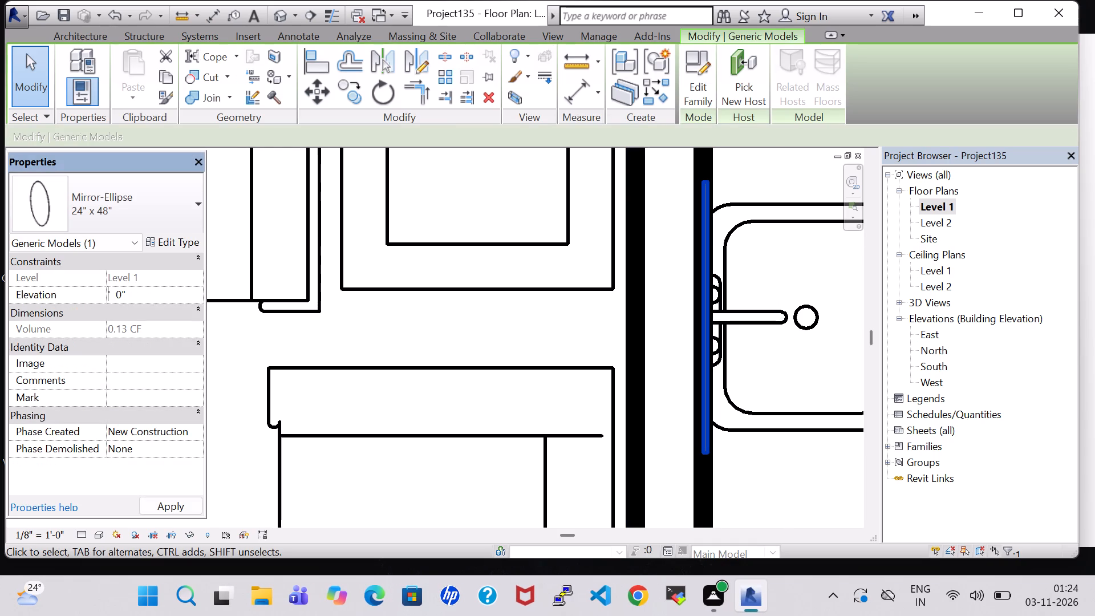
{"action": "key", "text": "3"}
{"action": "key", "text": "Right"}
{"action": "key", "text": "Right"}
{"action": "key", "text": "Right"}
{"action": "key", "text": "Right"}
{"action": "key", "text": "BackSpace"}
{"action": "key", "text": "5"}
{"action": "left_click", "coordinate": [190, 500]}
{"action": "left_click", "coordinate": [825, 492]}
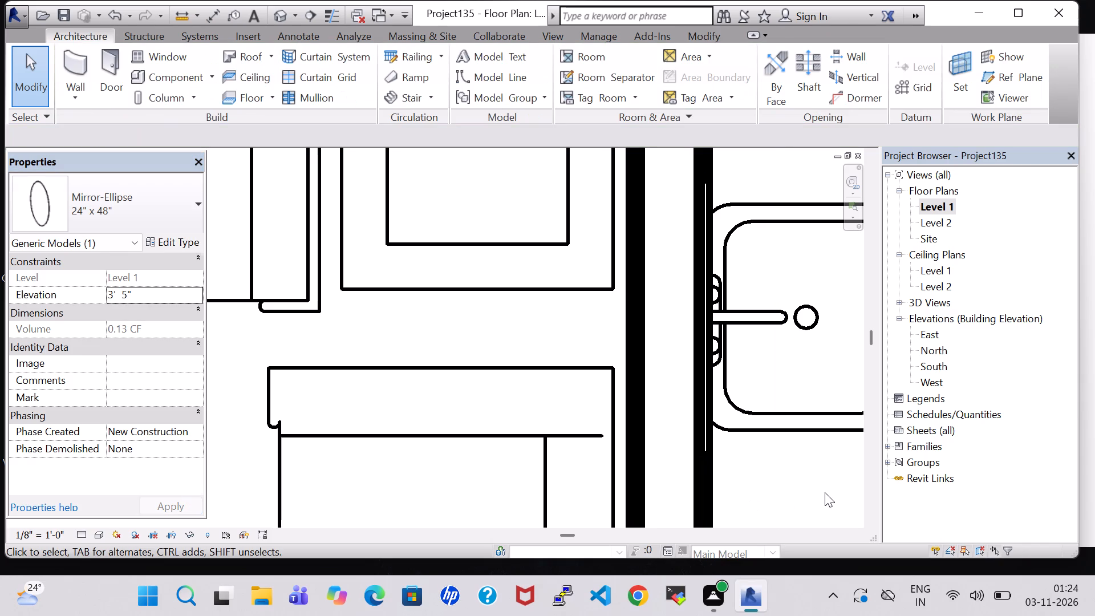
Examine the small bathroom's tub, toilet, sink and mirror in the 3D view.
{"action": "left_click", "coordinate": [282, 12]}
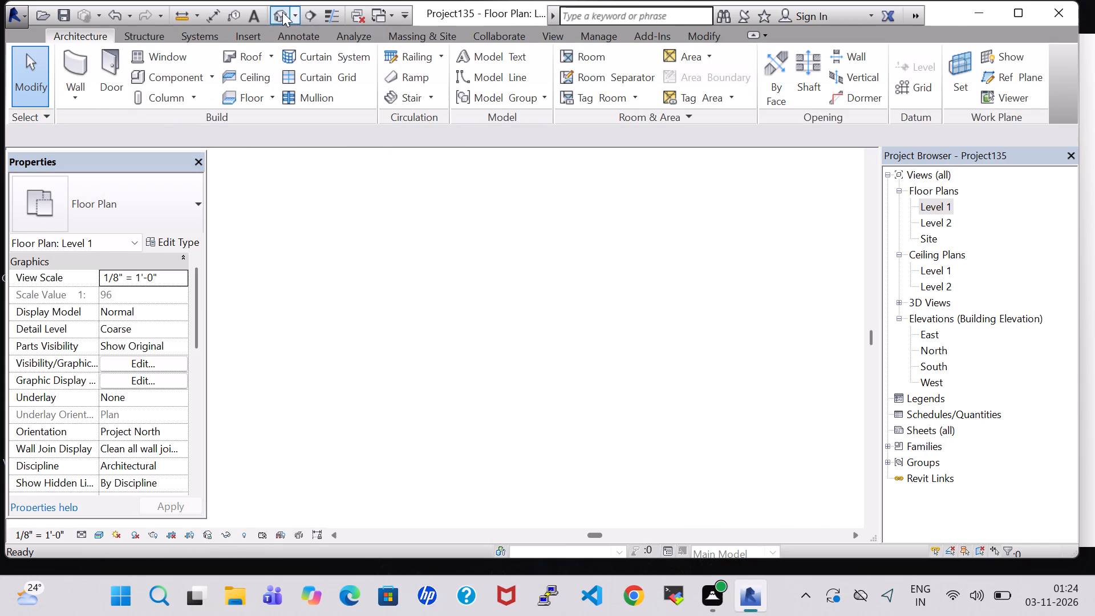
{"action": "scroll", "coordinate": [554, 298], "scroll_direction": "down", "scroll_amount": 3}
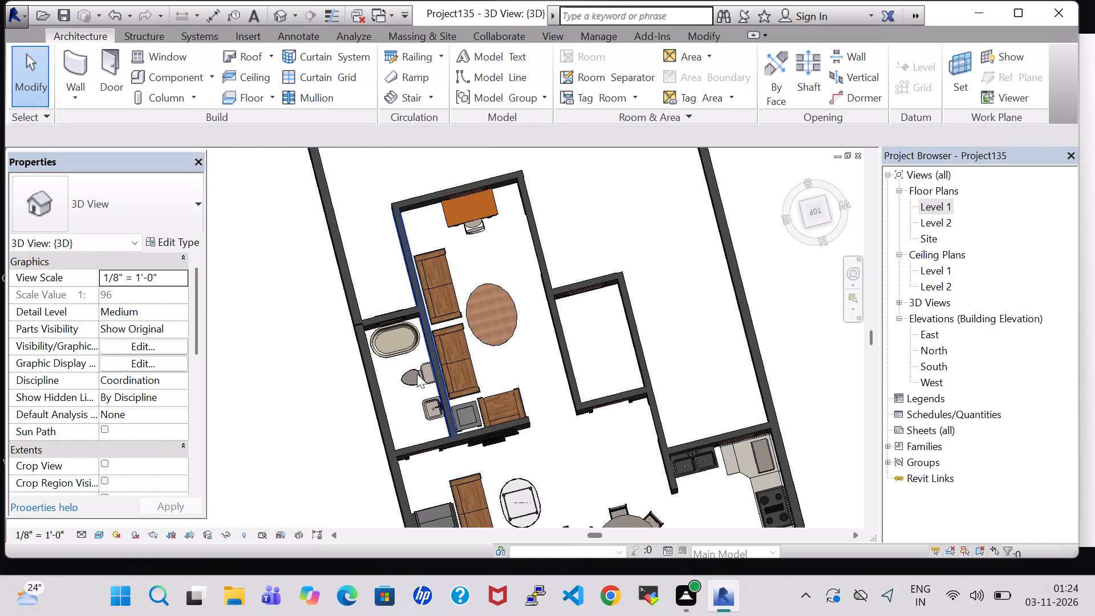
{"action": "middle_click_drag", "start_coordinate": [386, 401], "coordinate": [394, 319], "text": "shift"}
{"action": "middle_click", "coordinate": [394, 319], "text": "shift"}
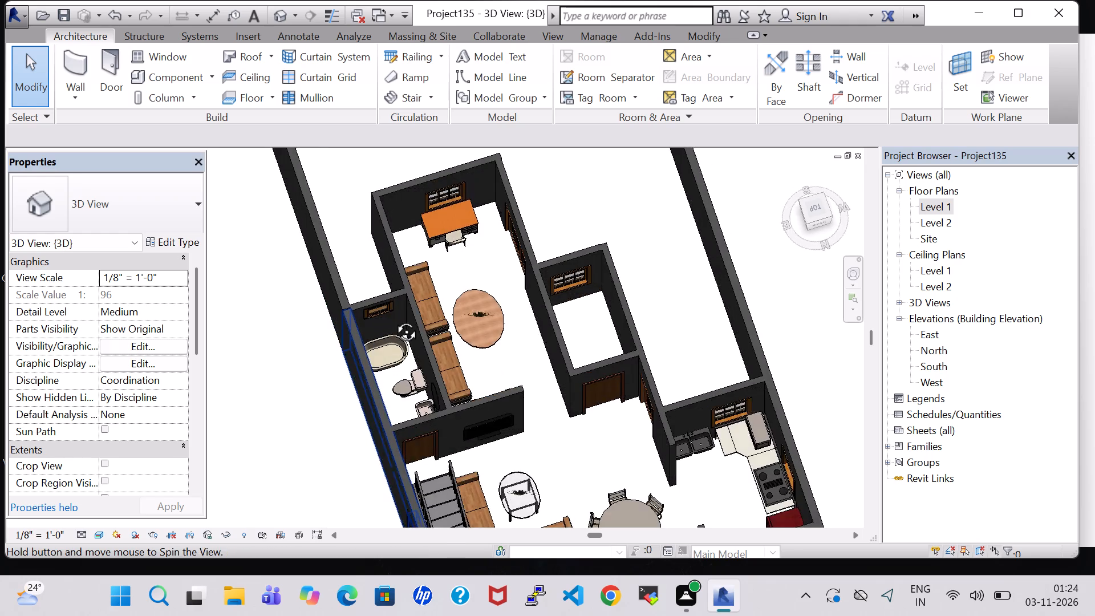
{"action": "scroll", "coordinate": [394, 319], "scroll_direction": "up", "scroll_amount": 9}
{"action": "middle_click", "coordinate": [394, 319], "text": "shift"}
{"action": "middle_click", "coordinate": [407, 420], "text": "shift"}
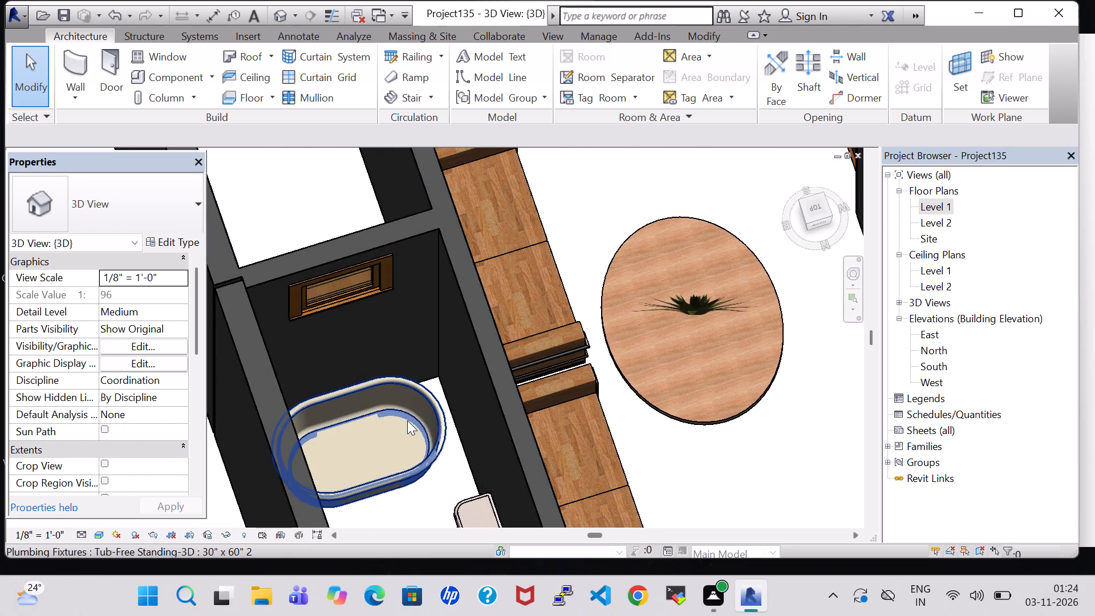
{"action": "middle_click_drag", "start_coordinate": [408, 437], "coordinate": [408, 492], "text": "shift"}
{"action": "scroll", "coordinate": [408, 492], "scroll_direction": "down", "scroll_amount": 3}
{"action": "middle_click_drag", "start_coordinate": [409, 489], "coordinate": [387, 278]}
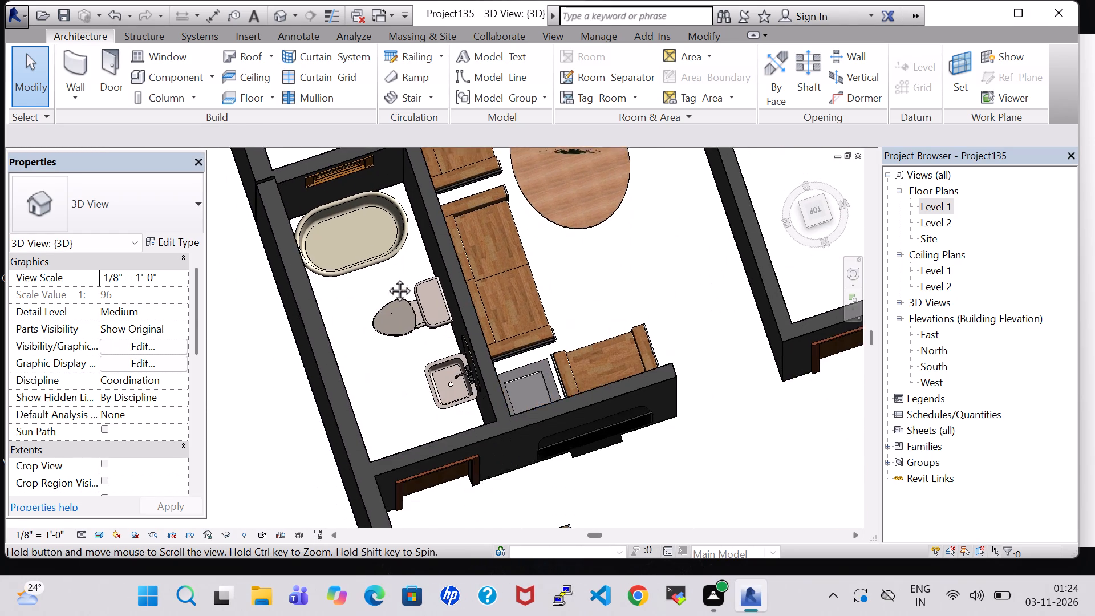
{"action": "scroll", "coordinate": [396, 315], "scroll_direction": "up", "scroll_amount": 7}
{"action": "middle_click_drag", "start_coordinate": [401, 387], "coordinate": [403, 342], "text": "shift"}
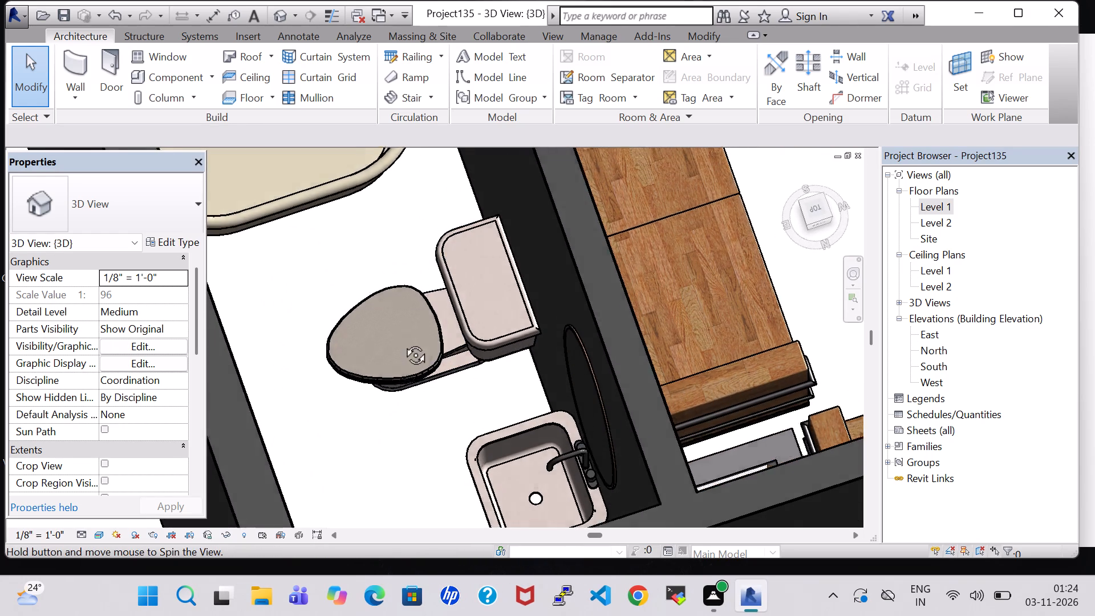
{"action": "middle_click_drag", "start_coordinate": [403, 342], "coordinate": [403, 338], "text": "shift"}
{"action": "middle_click_drag", "start_coordinate": [403, 338], "coordinate": [401, 435], "text": "shift"}
{"action": "scroll", "coordinate": [401, 435], "scroll_direction": "down", "scroll_amount": 3}
{"action": "middle_click_drag", "start_coordinate": [401, 435], "coordinate": [408, 368]}
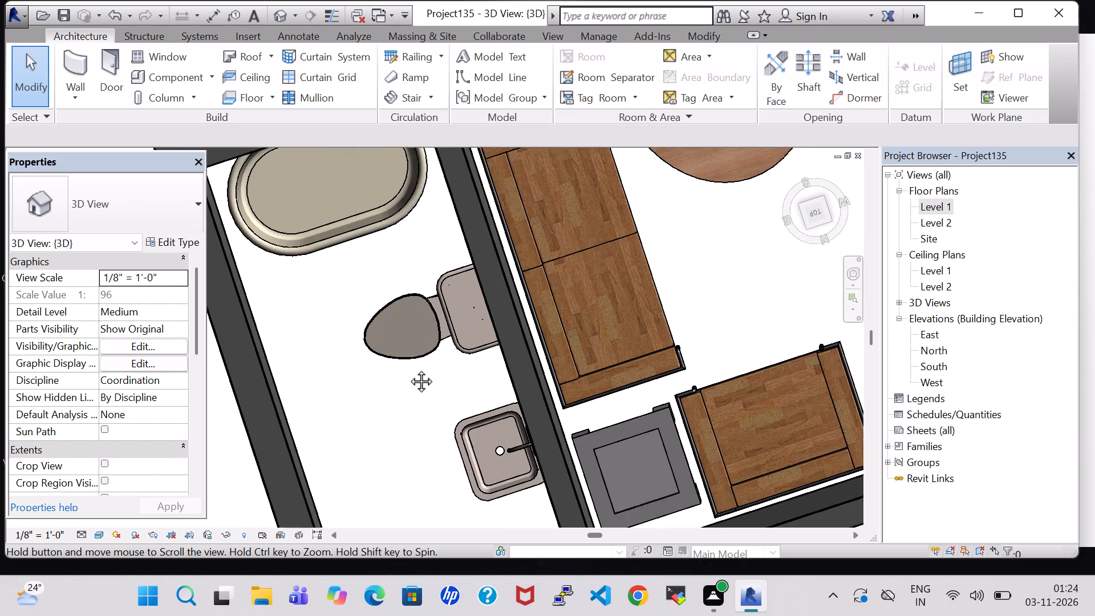
{"action": "middle_click_drag", "start_coordinate": [408, 368], "coordinate": [410, 281]}
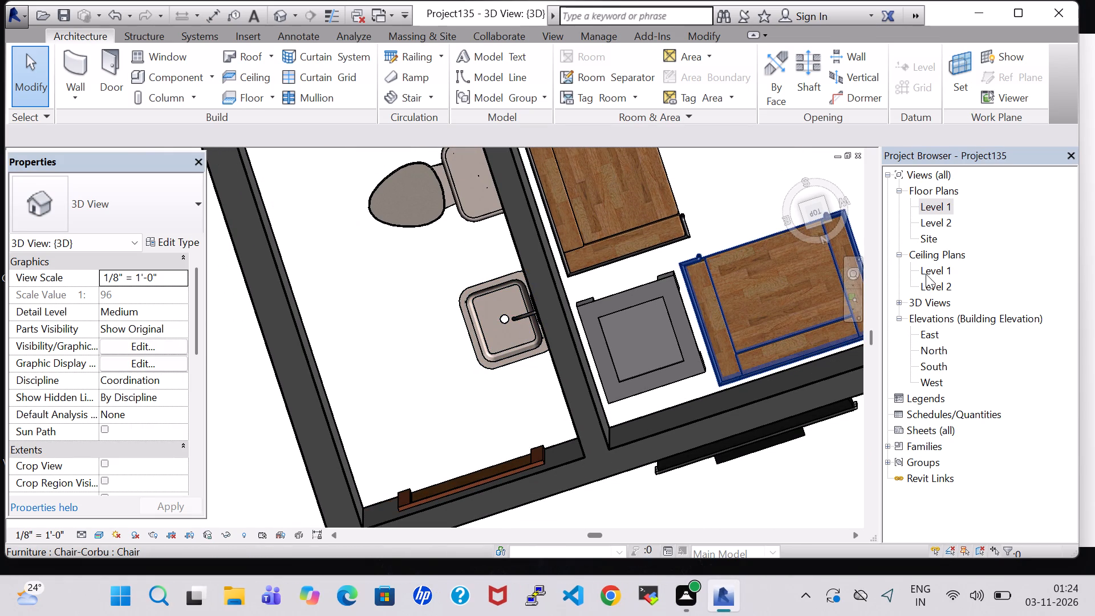
Place a Floor Drain - Round 5" Strainer - 2" Drain like the A.BATH one on the Level 1 plane beside the small bathroom's tub, near the outer wall.
{"action": "scroll", "coordinate": [879, 272], "scroll_direction": "down", "scroll_amount": 4}
{"action": "scroll", "coordinate": [676, 343], "scroll_direction": "down", "scroll_amount": 10}
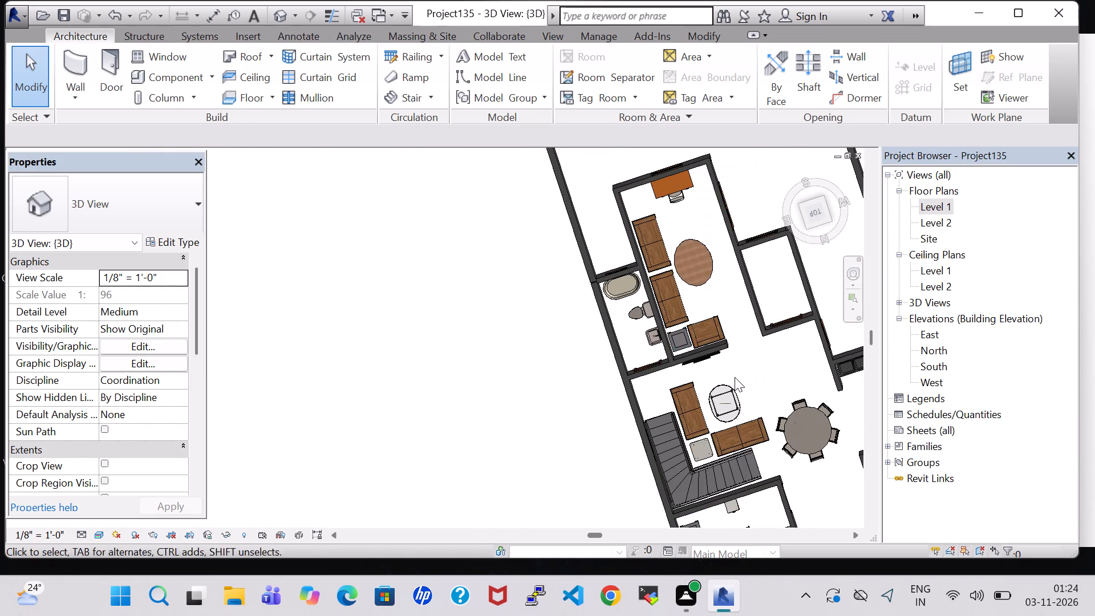
{"action": "middle_click_drag", "start_coordinate": [735, 378], "coordinate": [663, 254]}
{"action": "middle_click_drag", "start_coordinate": [653, 237], "coordinate": [635, 205]}
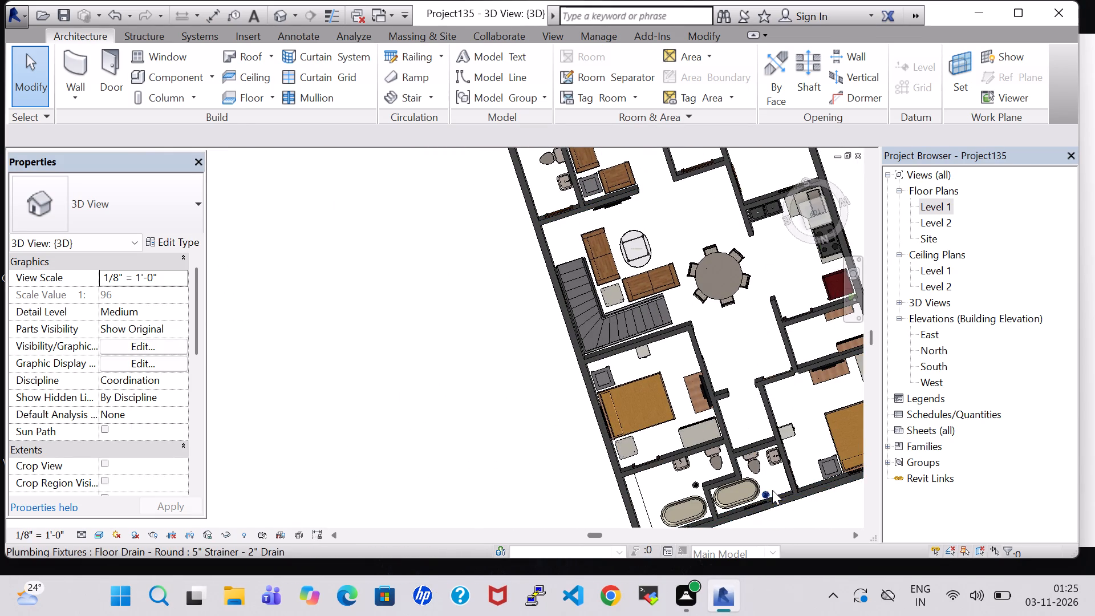
{"action": "left_click", "coordinate": [763, 492]}
{"action": "right_click", "coordinate": [764, 492]}
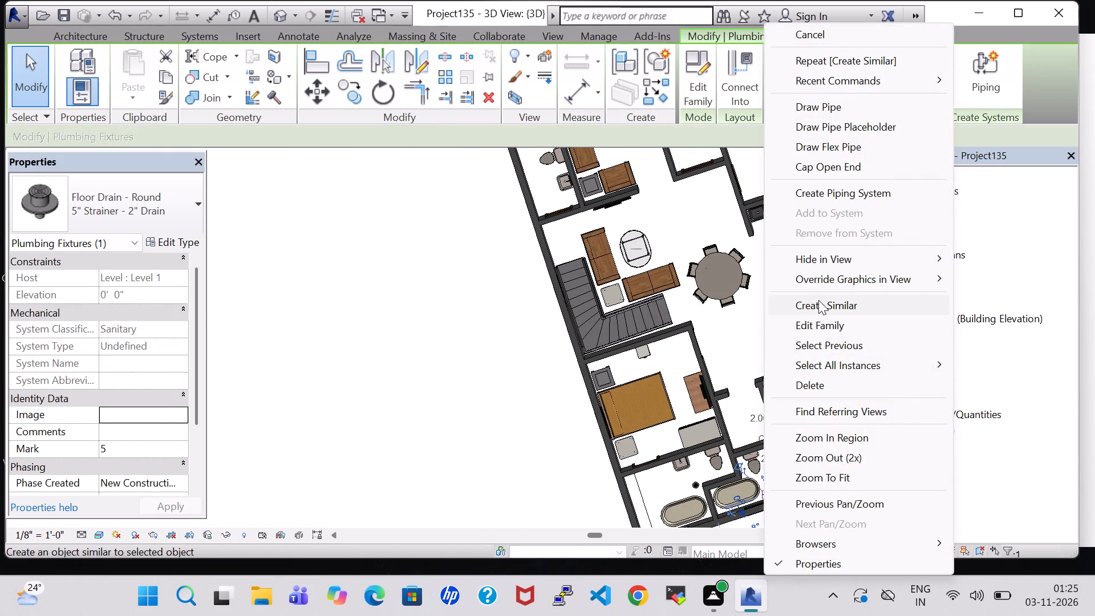
{"action": "left_click", "coordinate": [818, 300]}
{"action": "scroll", "coordinate": [562, 198], "scroll_direction": "up", "scroll_amount": 8}
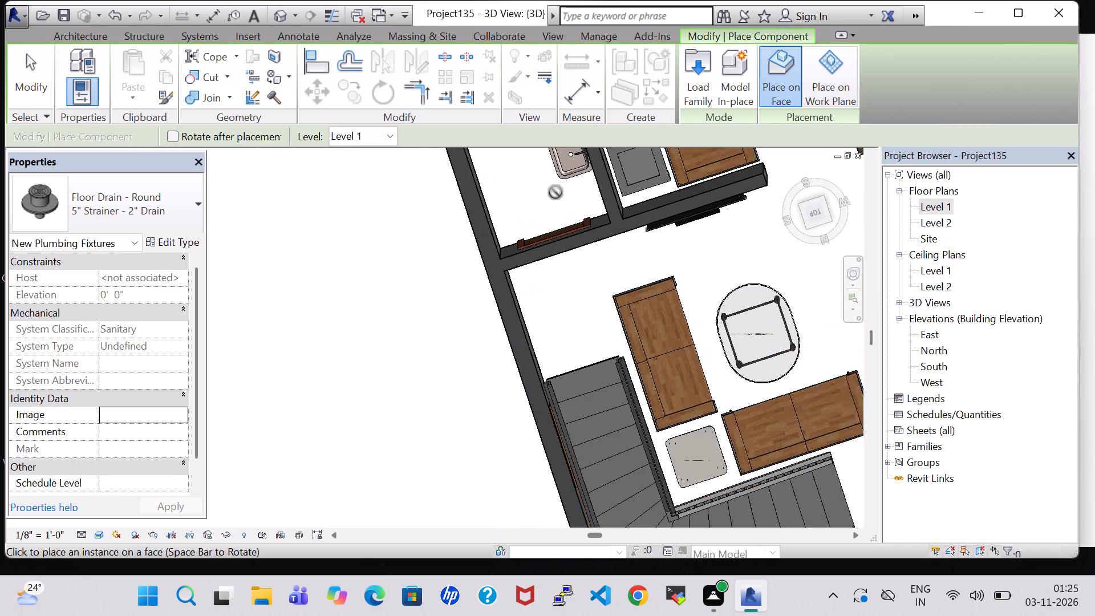
{"action": "middle_click_drag", "start_coordinate": [503, 161], "coordinate": [559, 261]}
{"action": "left_click", "coordinate": [833, 81]}
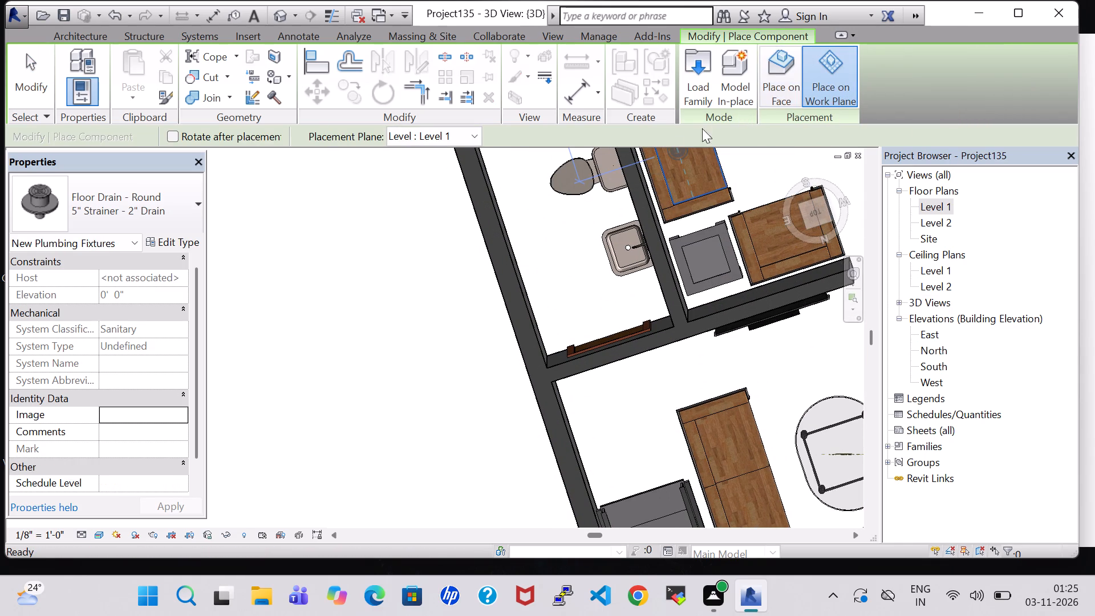
{"action": "middle_click_drag", "start_coordinate": [581, 183], "coordinate": [596, 287]}
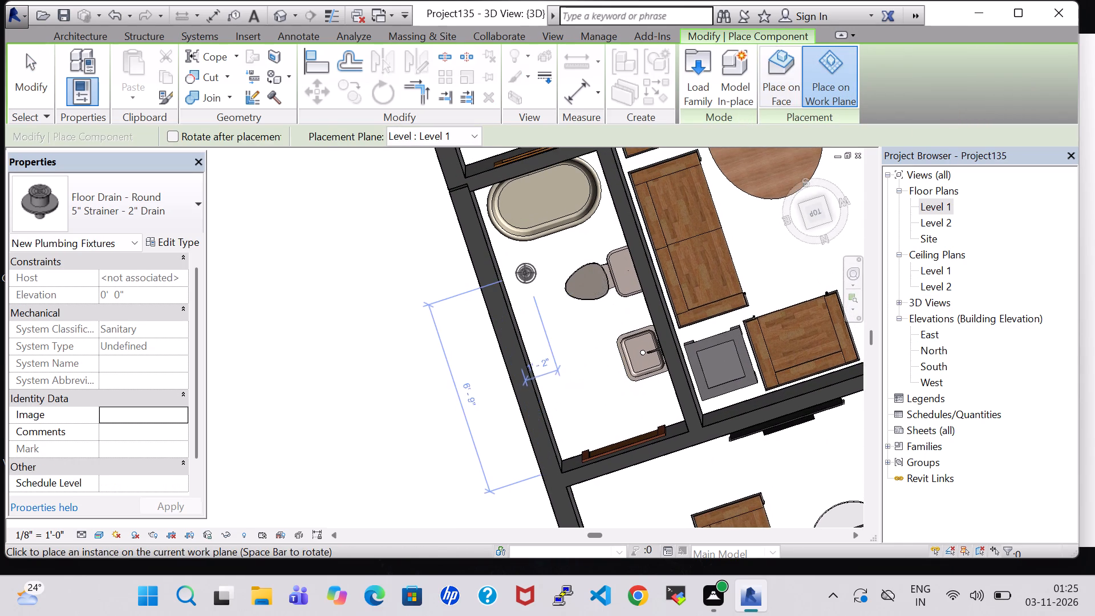
{"action": "left_click", "coordinate": [512, 269]}
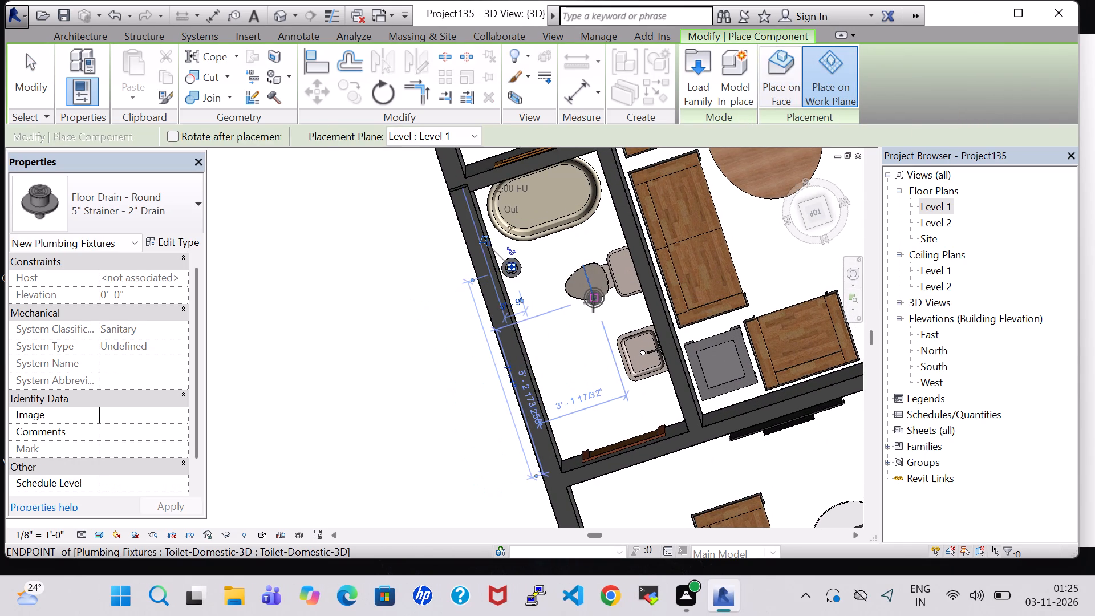
{"action": "key", "text": "Escape"}
{"action": "key", "text": "Escape"}
In the Level 1 floor plan, place a tagged room in the small bathroom beside DRAWING ROOM.
{"action": "double_click", "coordinate": [927, 205]}
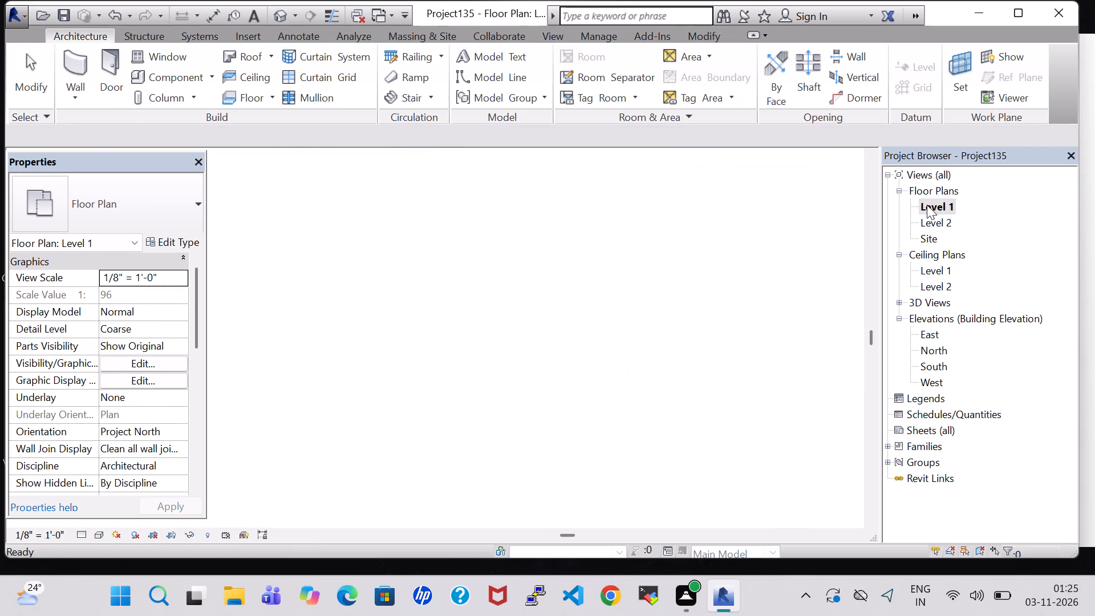
{"action": "scroll", "coordinate": [720, 274], "scroll_direction": "down", "scroll_amount": 9}
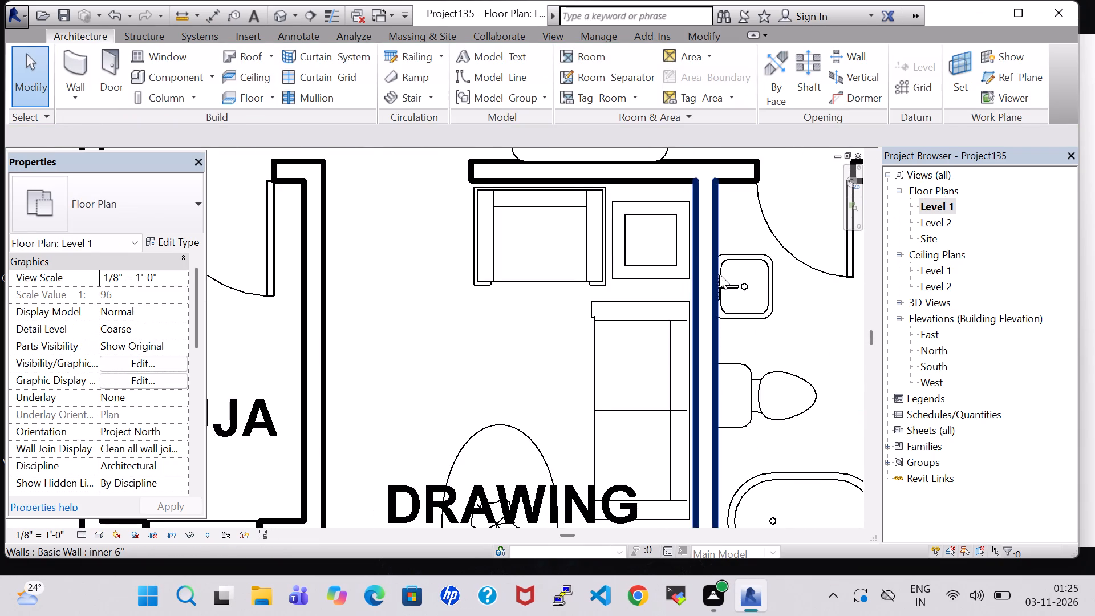
{"action": "middle_click_drag", "start_coordinate": [720, 274], "coordinate": [530, 283]}
{"action": "scroll", "coordinate": [532, 281], "scroll_direction": "down", "scroll_amount": 2}
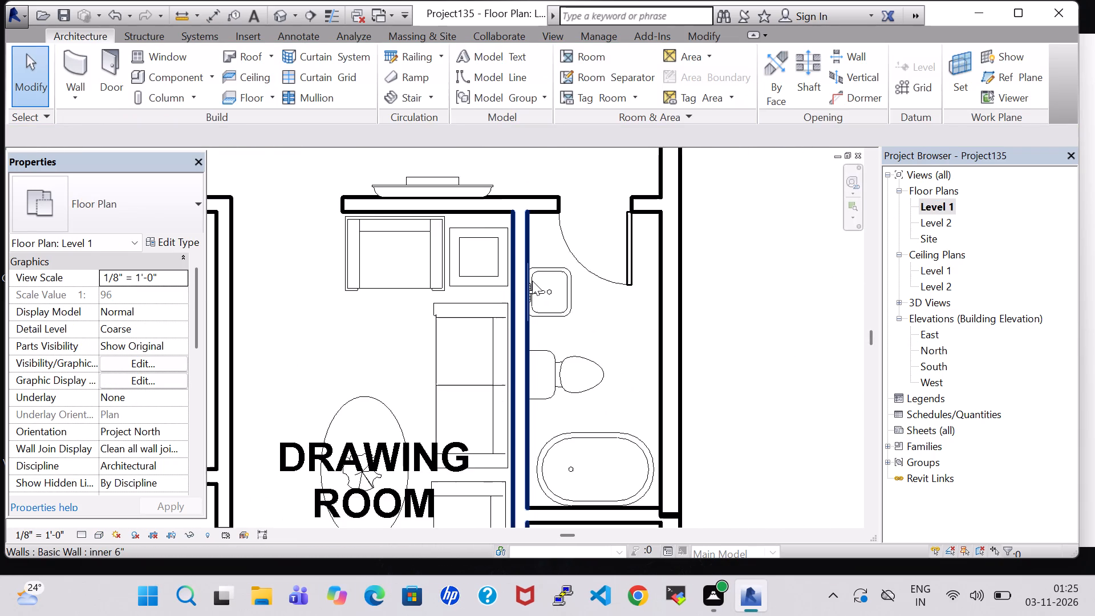
{"action": "scroll", "coordinate": [532, 281], "scroll_direction": "down", "scroll_amount": 3}
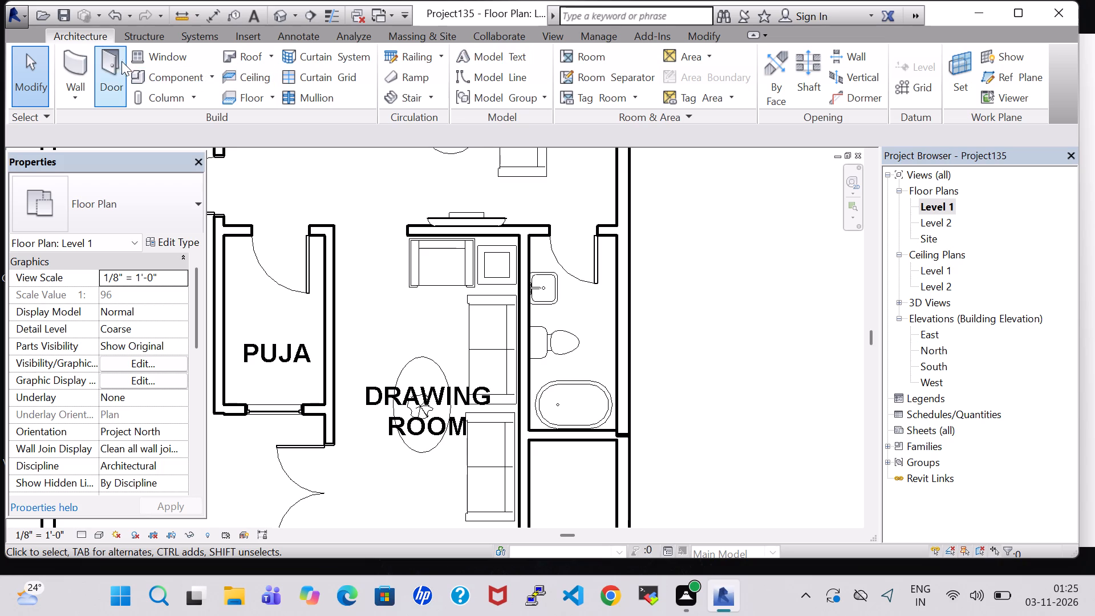
{"action": "left_click", "coordinate": [571, 54]}
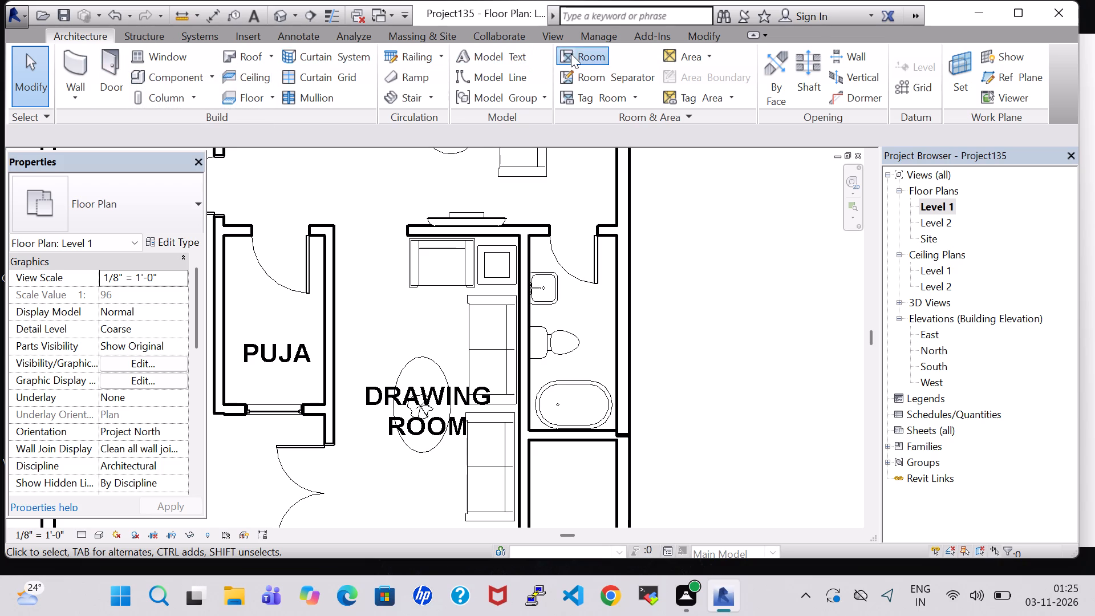
{"action": "left_click", "coordinate": [576, 336]}
{"action": "key", "text": "Escape"}
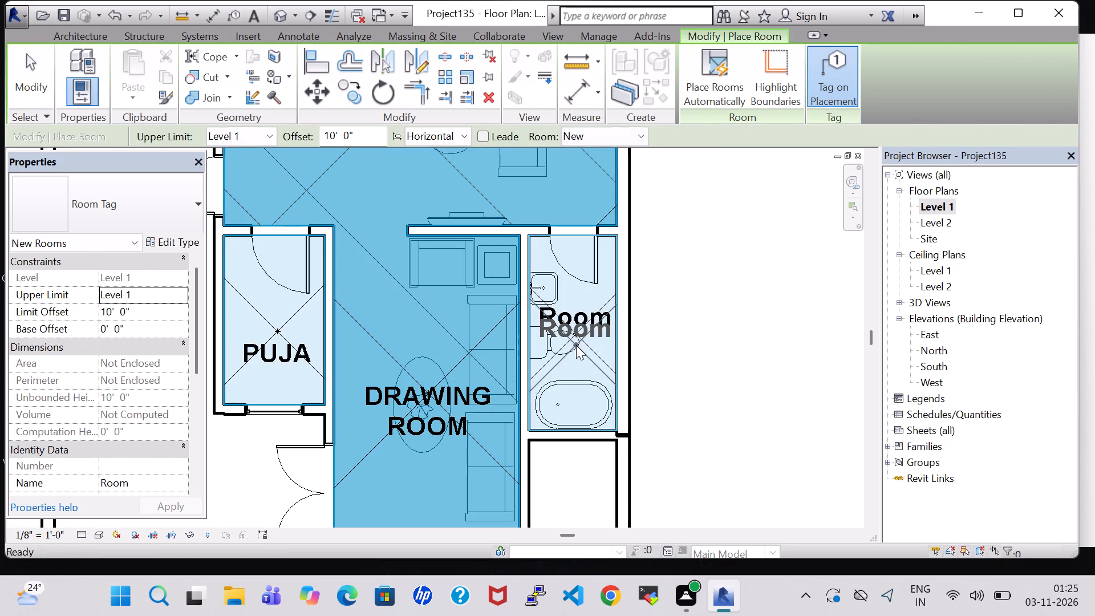
{"action": "key", "text": "Escape"}
Rename the small bathroom's room tag as C.TOILET.
{"action": "double_click", "coordinate": [571, 311]}
{"action": "key", "text": "BackSpace"}
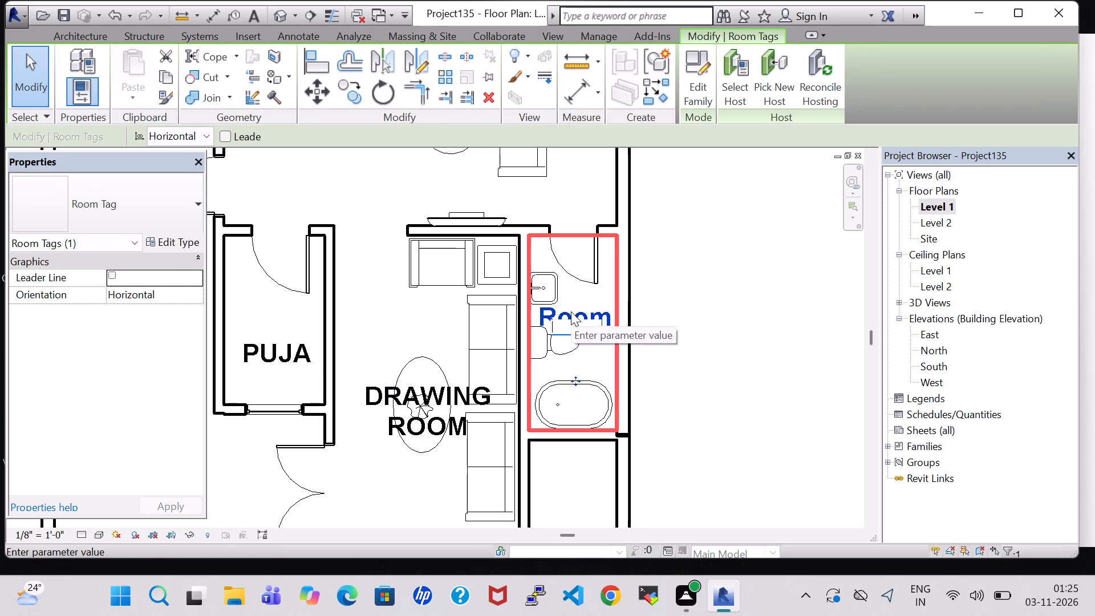
{"action": "type", "text": "C.TOILET"}
{"action": "key", "text": "Return"}
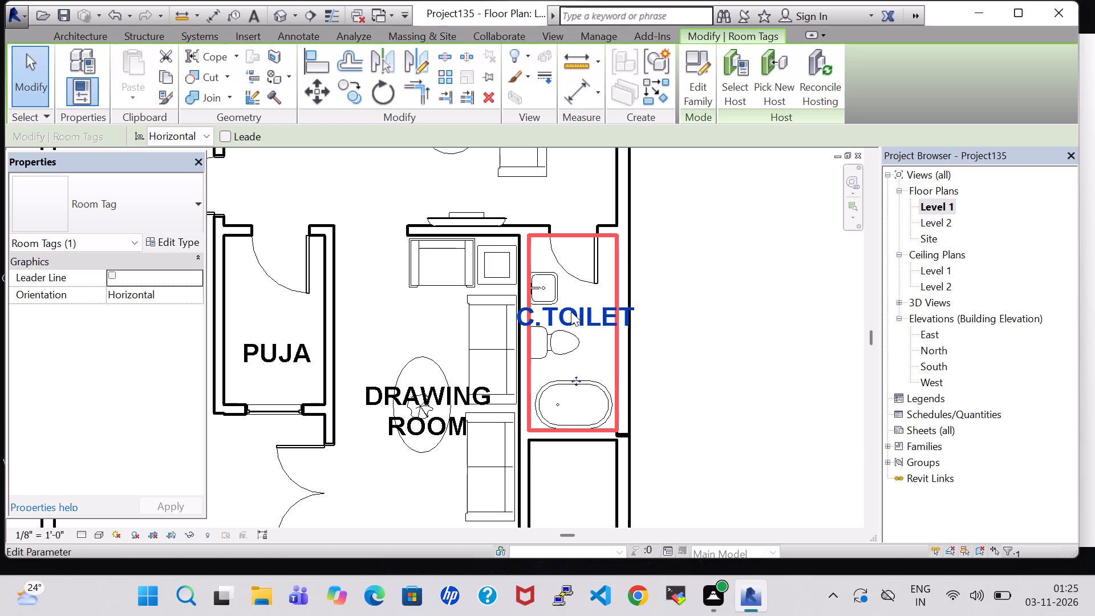
Set the C.TOILET tag's orientation to Vertical and nudge it toward the middle of the small bathroom.
{"action": "left_click", "coordinate": [153, 138]}
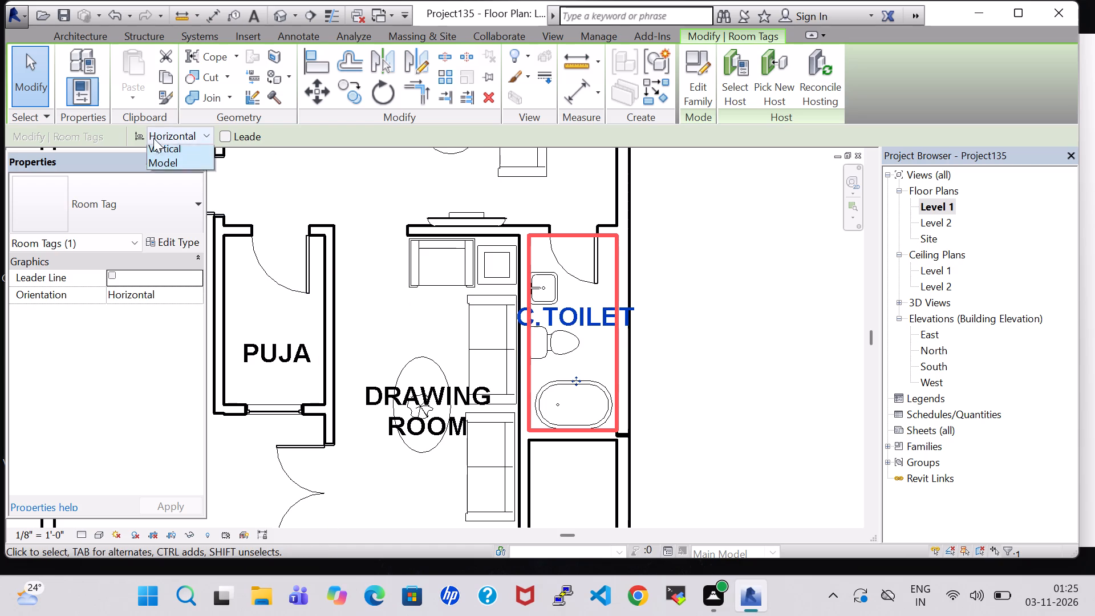
{"action": "left_click", "coordinate": [174, 162]}
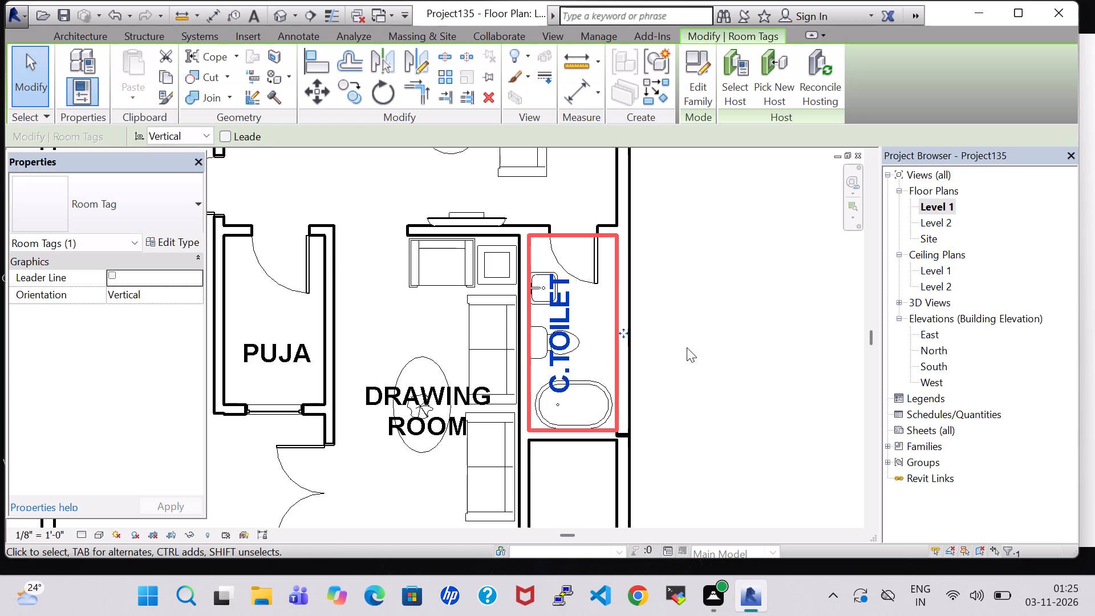
{"action": "key", "text": "Right"}
{"action": "key", "text": "Right"}
{"action": "key", "text": "Right"}
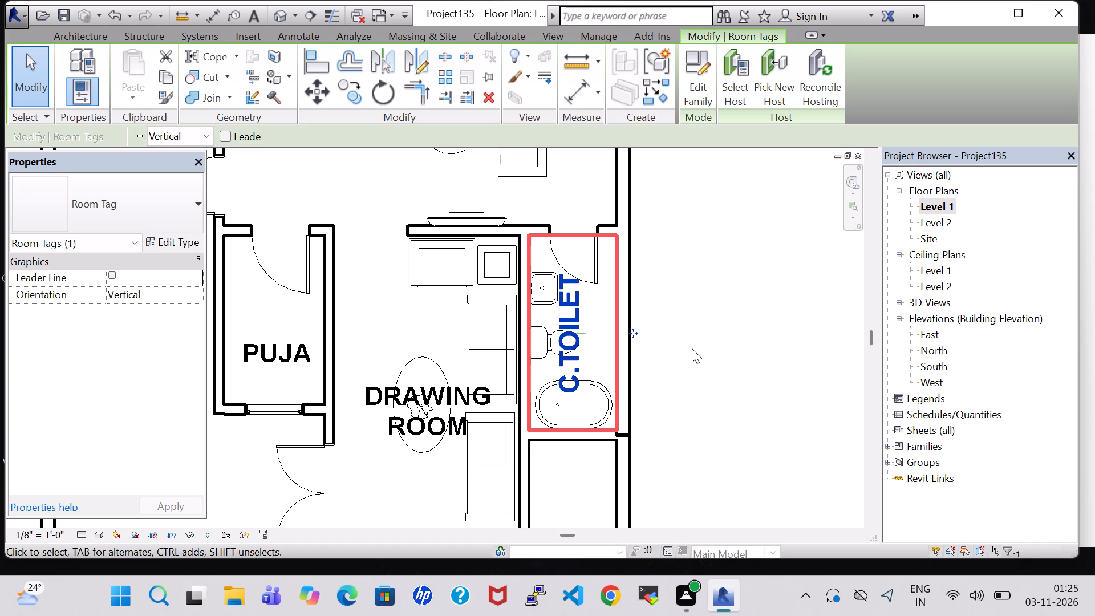
{"action": "key", "text": "Down"}
{"action": "key", "text": "Right"}
{"action": "left_click", "coordinate": [687, 334]}
Review the room labels and furniture across the Level 1 floor plan.
{"action": "scroll", "coordinate": [420, 256], "scroll_direction": "down", "scroll_amount": 2}
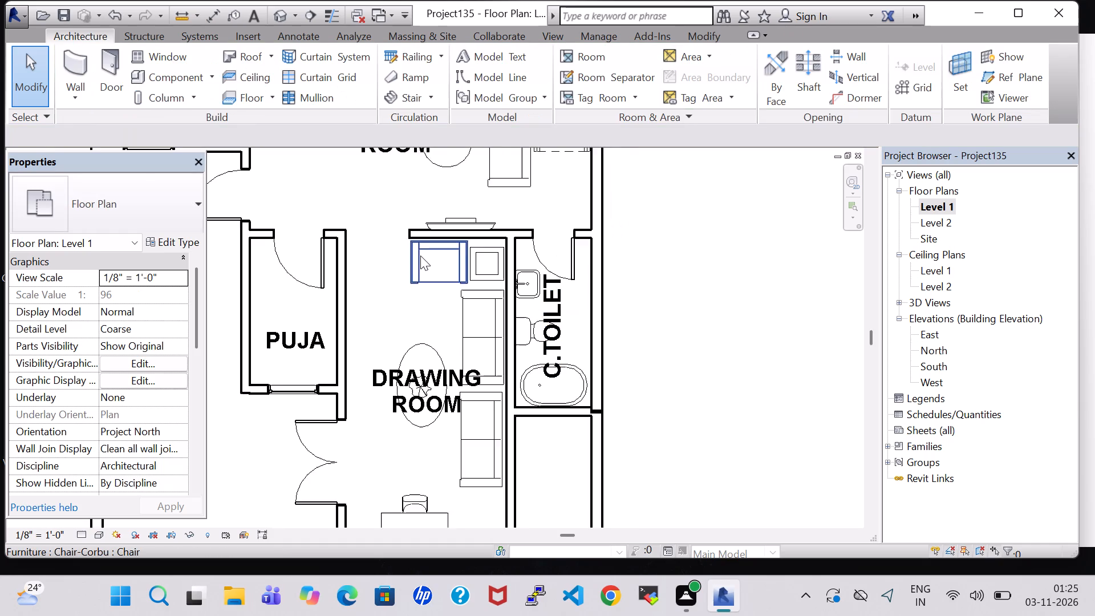
{"action": "scroll", "coordinate": [420, 256], "scroll_direction": "down", "scroll_amount": 9}
{"action": "middle_click_drag", "start_coordinate": [490, 203], "coordinate": [490, 204]}
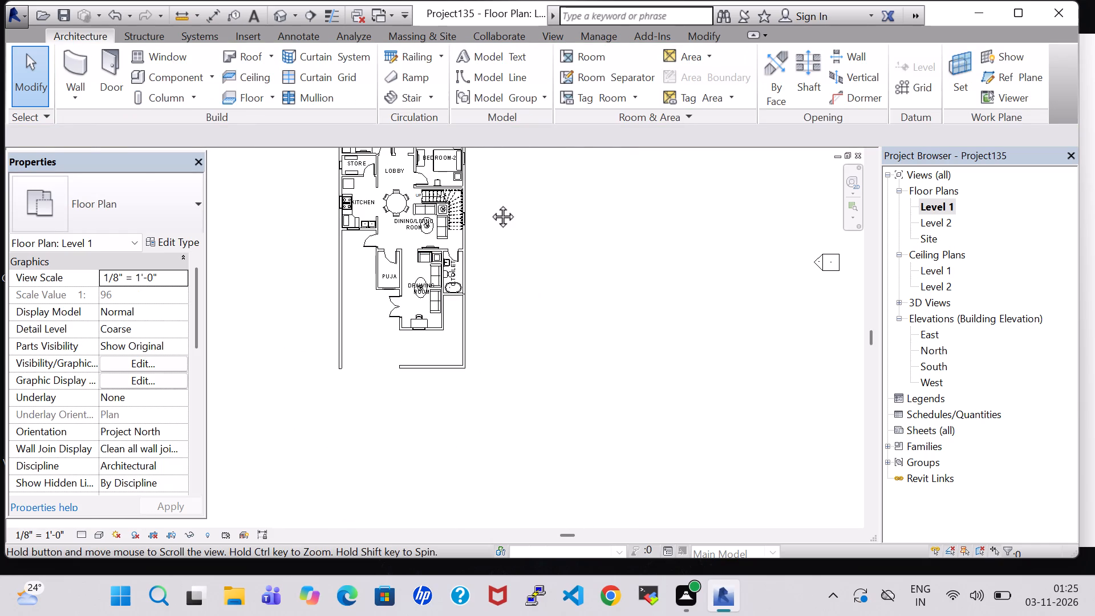
{"action": "middle_click_drag", "start_coordinate": [490, 204], "coordinate": [500, 329]}
{"action": "scroll", "coordinate": [500, 329], "scroll_direction": "up", "scroll_amount": 8}
{"action": "middle_click_drag", "start_coordinate": [500, 329], "coordinate": [582, 440]}
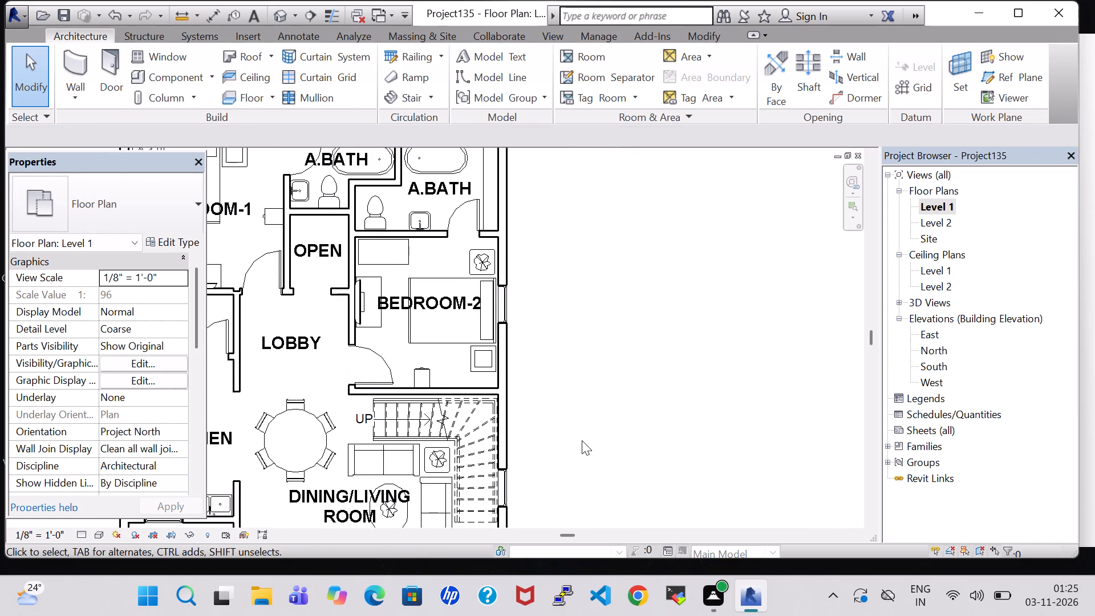
{"action": "scroll", "coordinate": [582, 440], "scroll_direction": "down", "scroll_amount": 5}
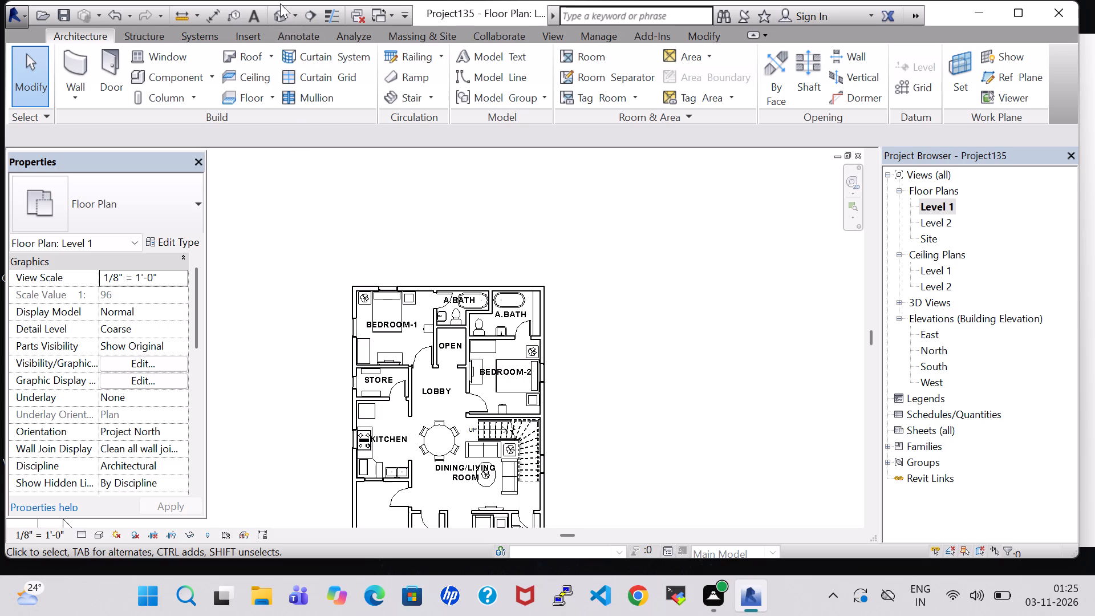
Examine the whole furnished house in the 3D view, from the top and tilted, from the drawing room through to the bedrooms.
{"action": "left_click", "coordinate": [280, 8]}
{"action": "scroll", "coordinate": [537, 291], "scroll_direction": "down", "scroll_amount": 6}
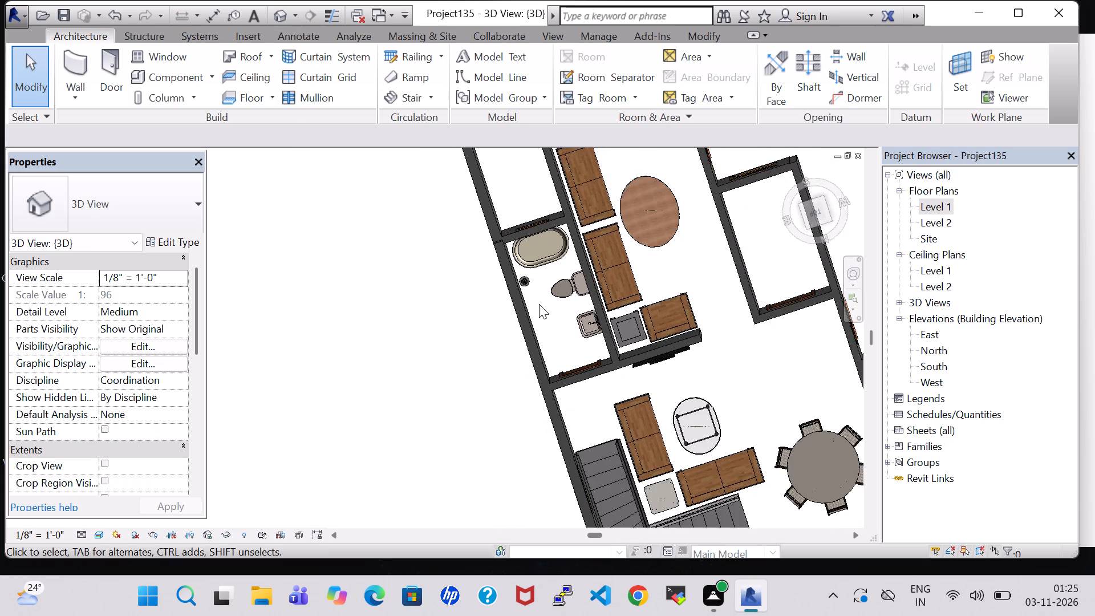
{"action": "scroll", "coordinate": [539, 304], "scroll_direction": "down", "scroll_amount": 1}
{"action": "middle_click_drag", "start_coordinate": [705, 374], "coordinate": [476, 319]}
{"action": "middle_click", "coordinate": [551, 427]}
{"action": "middle_click_drag", "start_coordinate": [551, 427], "coordinate": [543, 420]}
{"action": "left_click", "coordinate": [802, 180]}
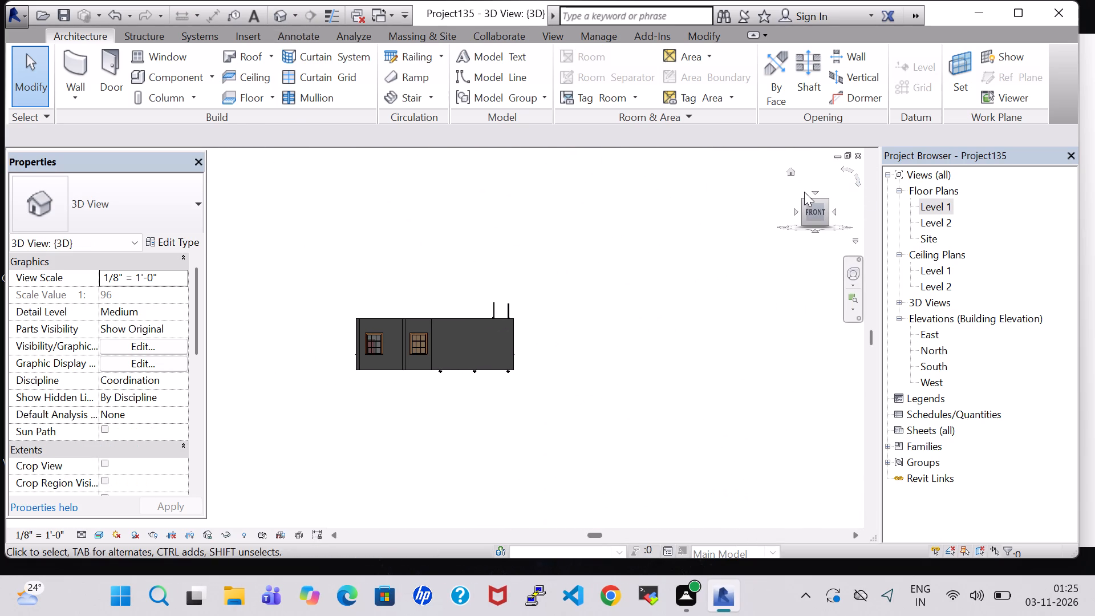
{"action": "left_click", "coordinate": [814, 193]}
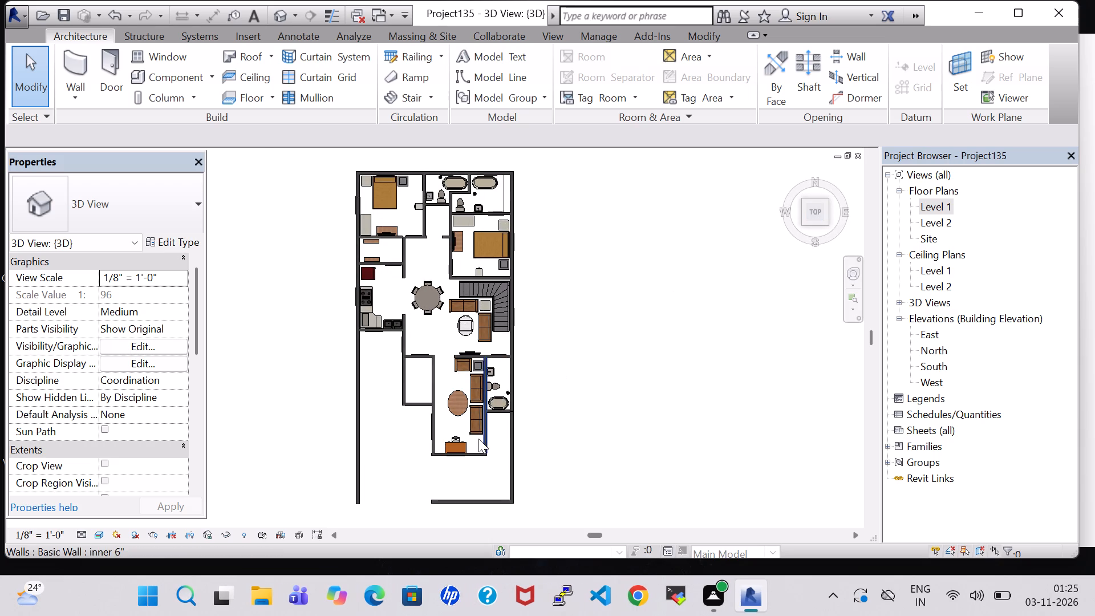
{"action": "scroll", "coordinate": [478, 439], "scroll_direction": "up", "scroll_amount": 5}
{"action": "middle_click_drag", "start_coordinate": [467, 510], "coordinate": [465, 374], "text": "shift"}
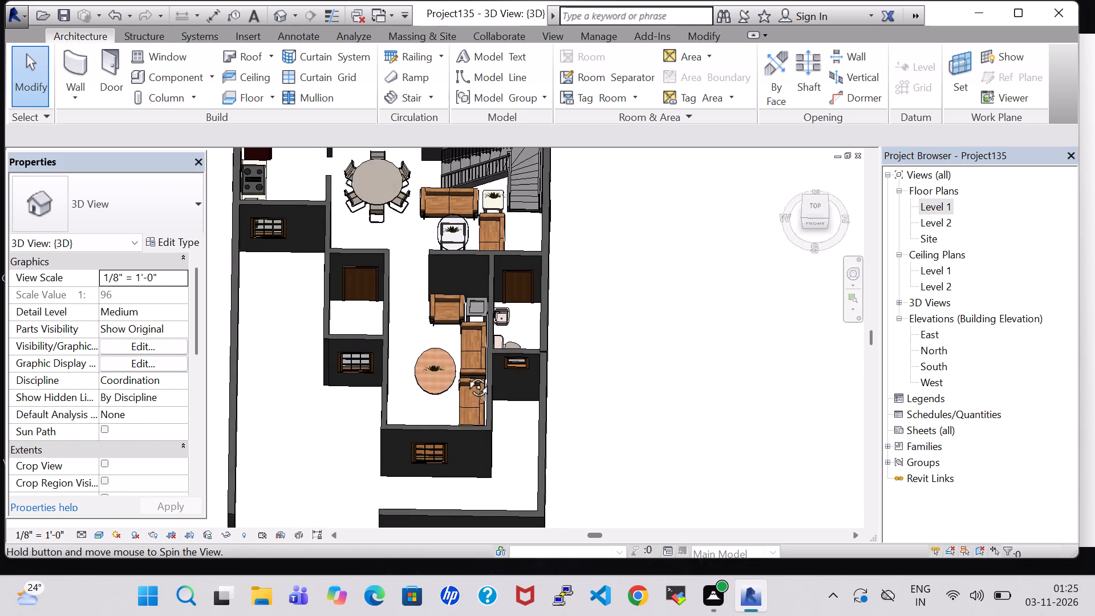
{"action": "middle_click_drag", "start_coordinate": [465, 374], "coordinate": [465, 374], "text": "shift"}
{"action": "middle_click_drag", "start_coordinate": [407, 387], "coordinate": [416, 463], "text": "shift"}
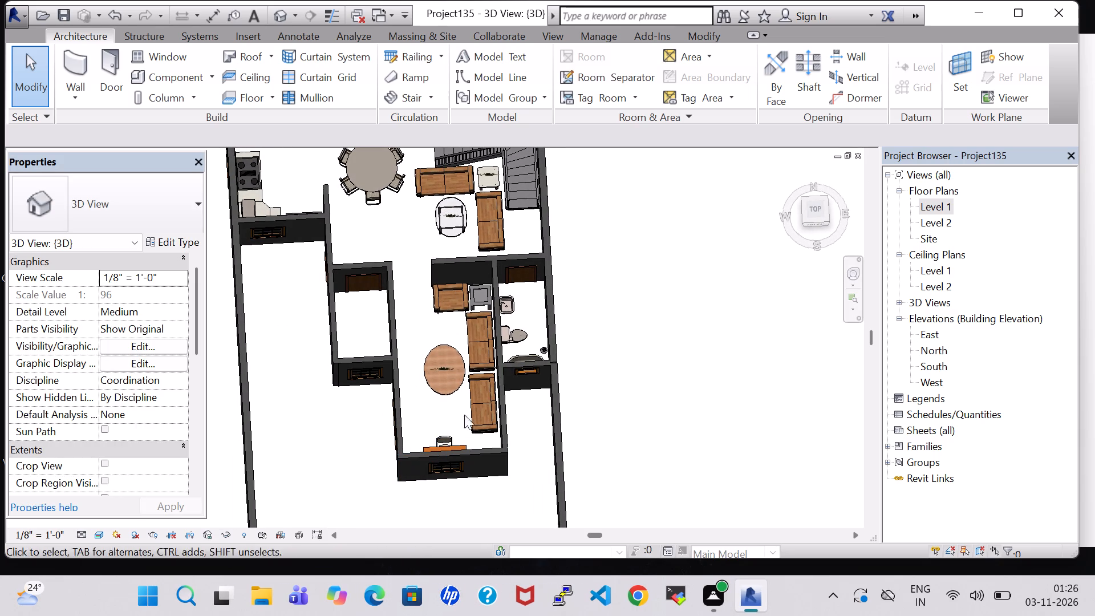
{"action": "middle_click_drag", "start_coordinate": [416, 318], "coordinate": [428, 437], "text": "shift"}
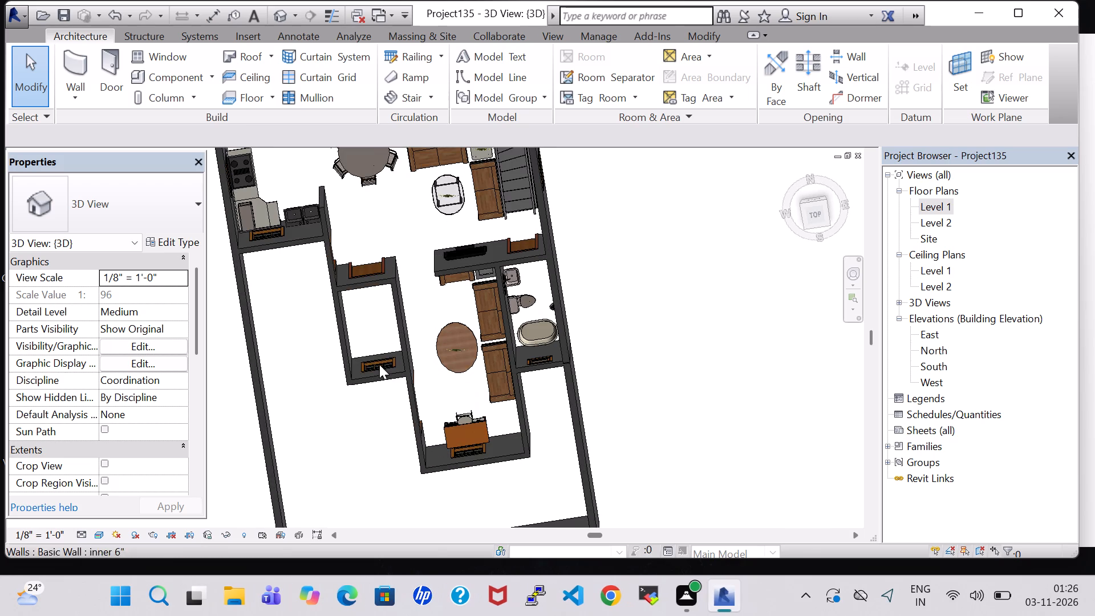
{"action": "middle_click_drag", "start_coordinate": [395, 286], "coordinate": [398, 409]}
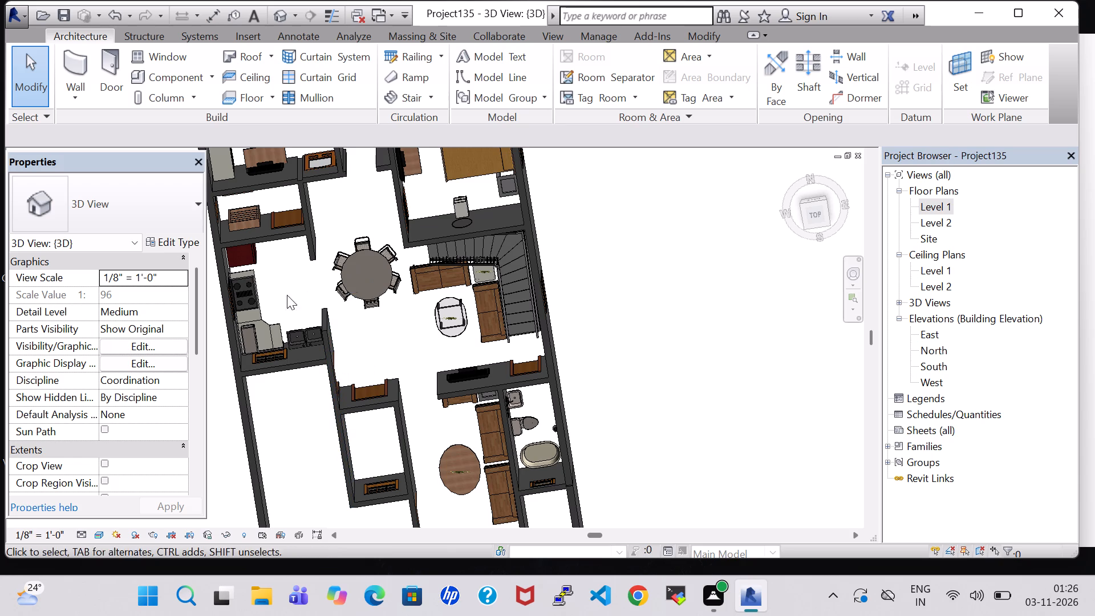
{"action": "middle_click_drag", "start_coordinate": [277, 327], "coordinate": [274, 273], "text": "shift"}
{"action": "scroll", "coordinate": [274, 277], "scroll_direction": "up", "scroll_amount": 1, "text": "shift"}
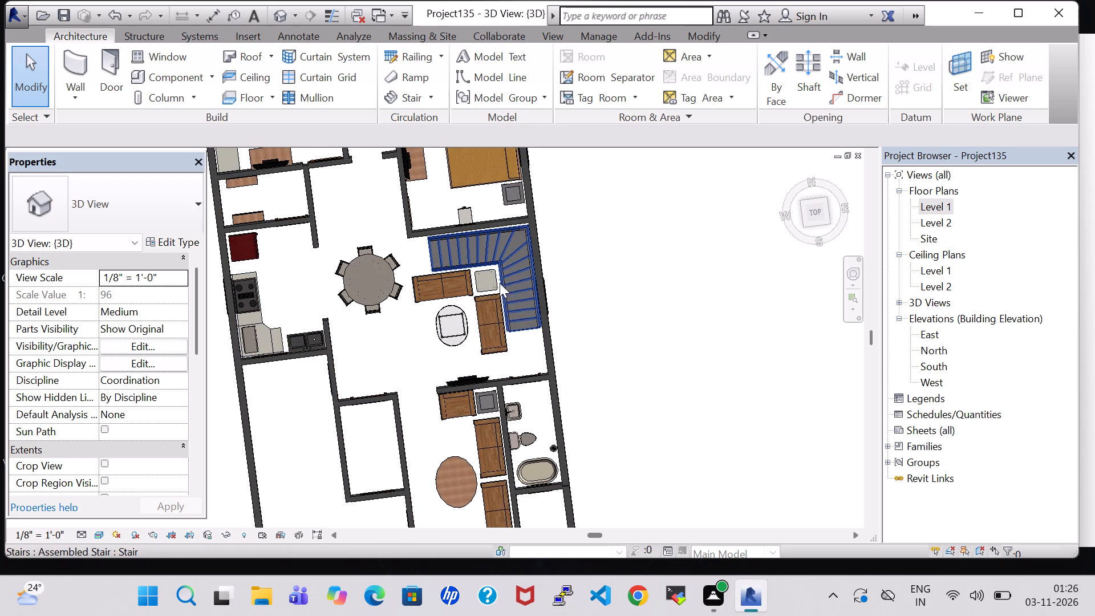
{"action": "middle_click_drag", "start_coordinate": [391, 328], "coordinate": [423, 453]}
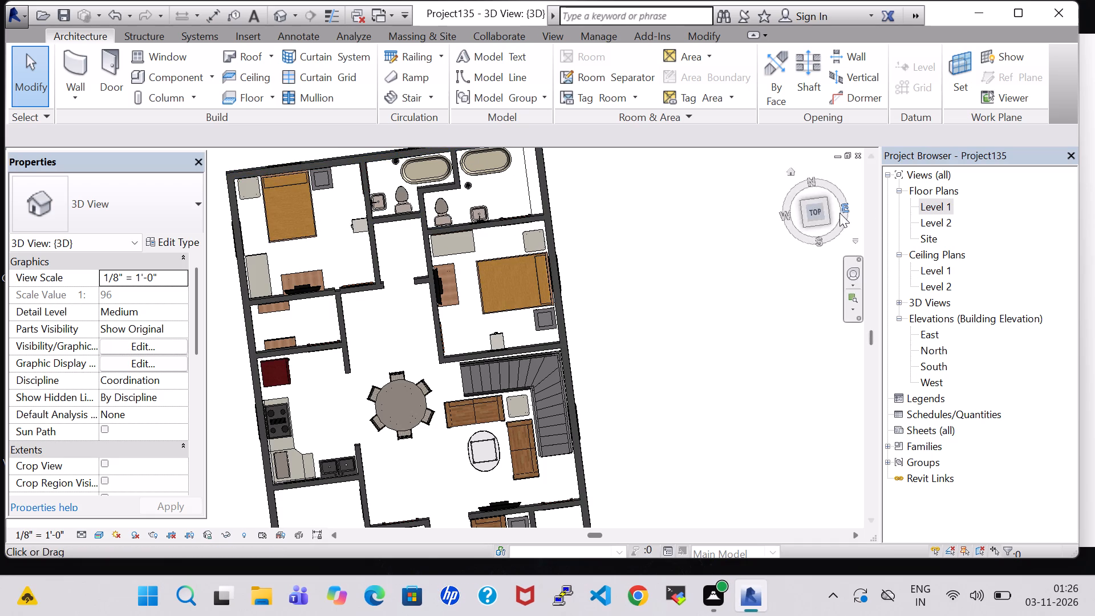
{"action": "left_click", "coordinate": [378, 349]}
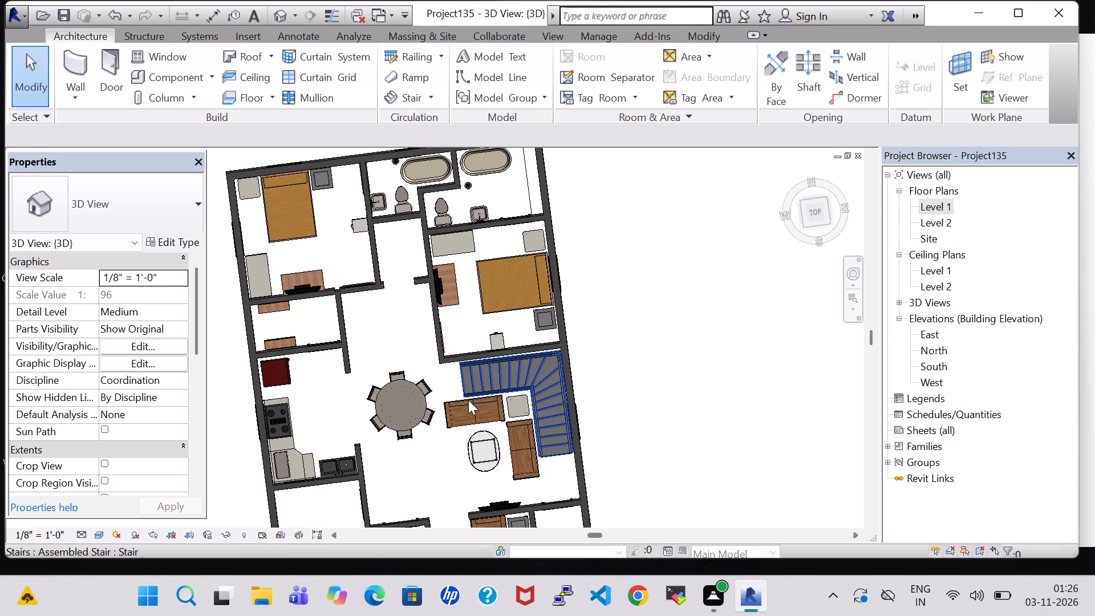
{"action": "middle_click_drag", "start_coordinate": [530, 410], "coordinate": [501, 307]}
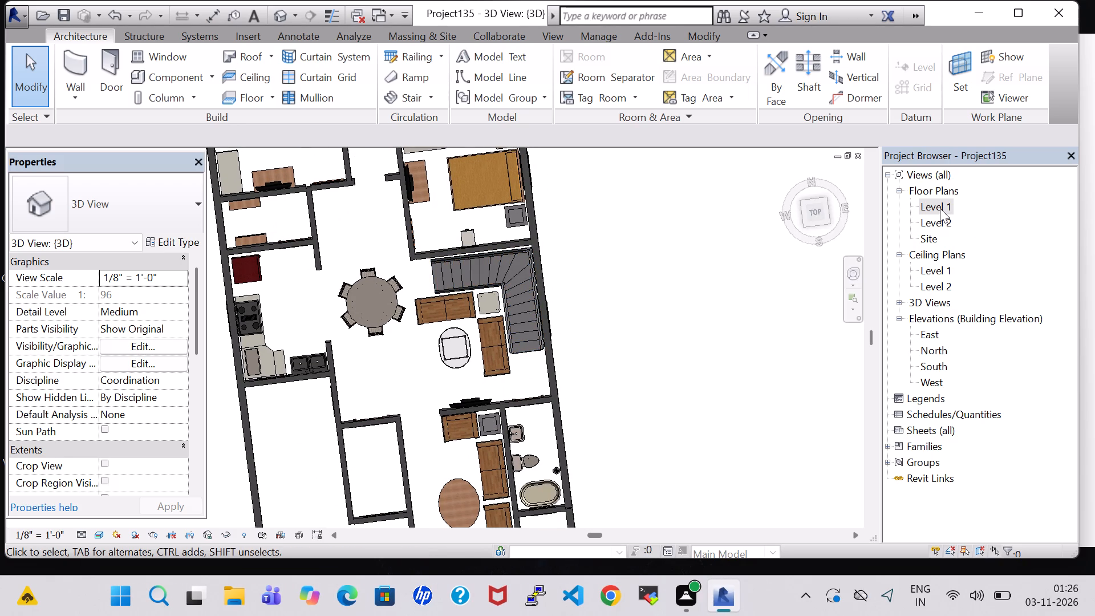
In the Level 1 floor plan, set the unconnected height of the long kitchen-side boundary wall to 5' 0".
{"action": "left_click", "coordinate": [940, 208]}
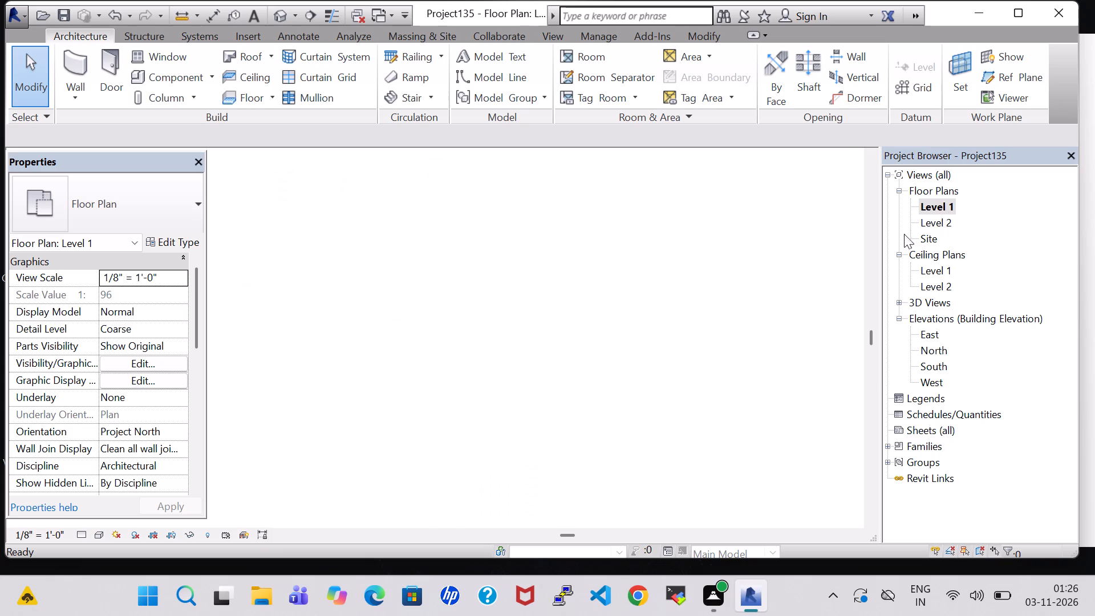
{"action": "scroll", "coordinate": [577, 353], "scroll_direction": "down", "scroll_amount": 4}
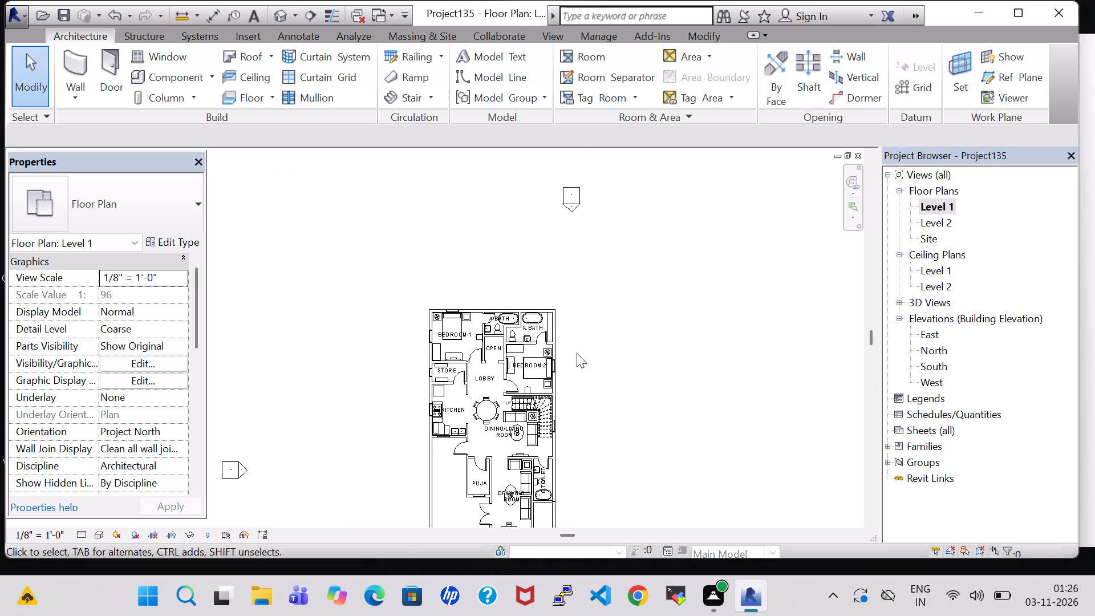
{"action": "scroll", "coordinate": [577, 353], "scroll_direction": "down", "scroll_amount": 2}
{"action": "scroll", "coordinate": [566, 407], "scroll_direction": "up", "scroll_amount": 3}
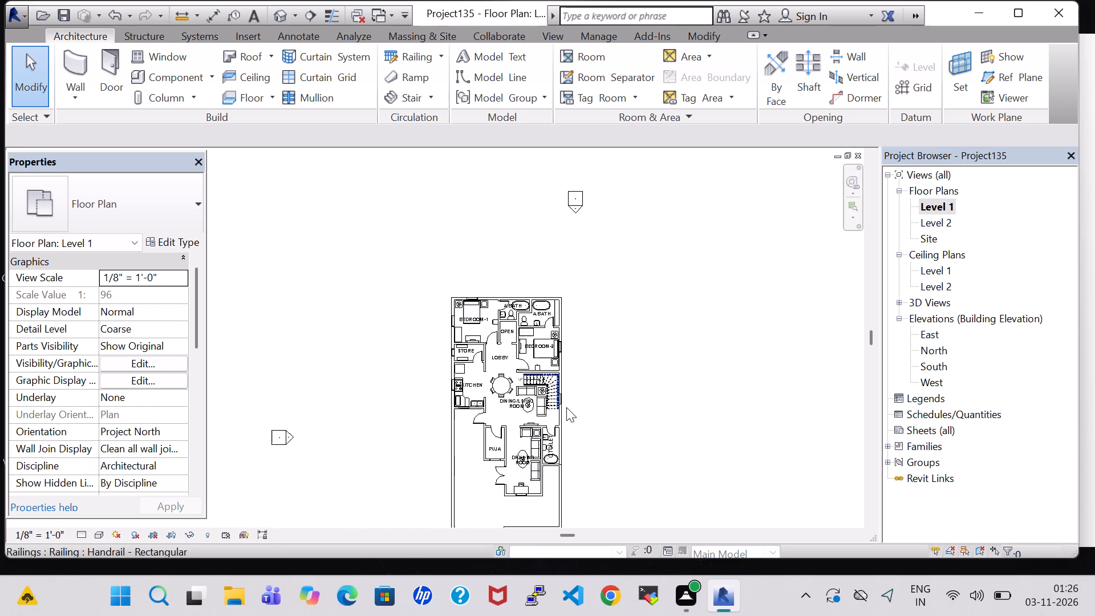
{"action": "scroll", "coordinate": [566, 407], "scroll_direction": "up", "scroll_amount": 7}
{"action": "middle_click_drag", "start_coordinate": [578, 429], "coordinate": [660, 342]}
{"action": "scroll", "coordinate": [667, 337], "scroll_direction": "down", "scroll_amount": 3}
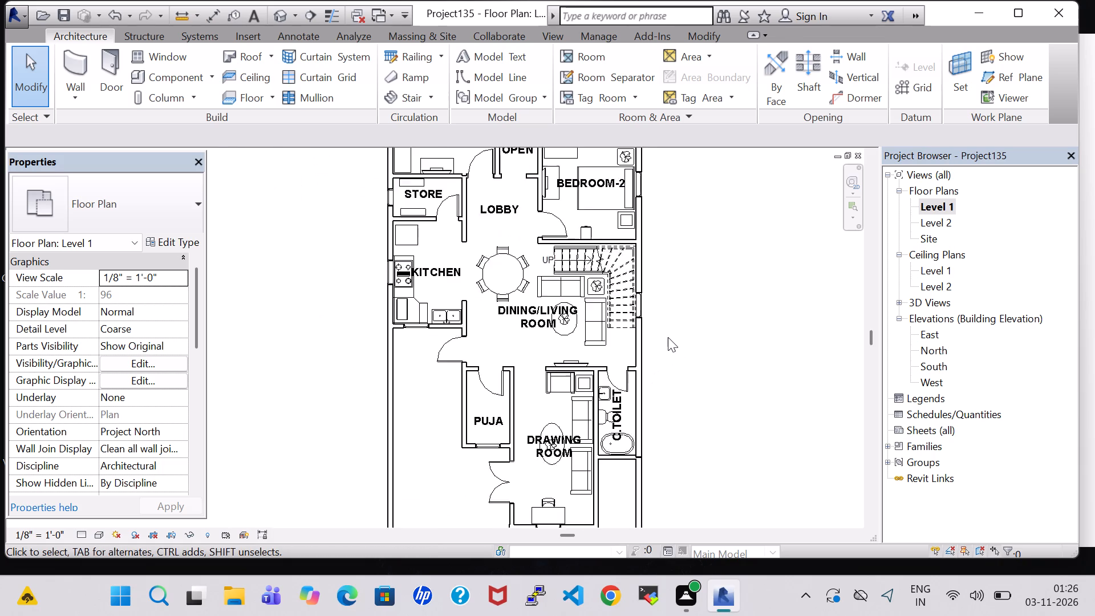
{"action": "scroll", "coordinate": [668, 337], "scroll_direction": "down", "scroll_amount": 1}
{"action": "middle_click_drag", "start_coordinate": [729, 430], "coordinate": [737, 345]}
{"action": "left_click", "coordinate": [464, 279]}
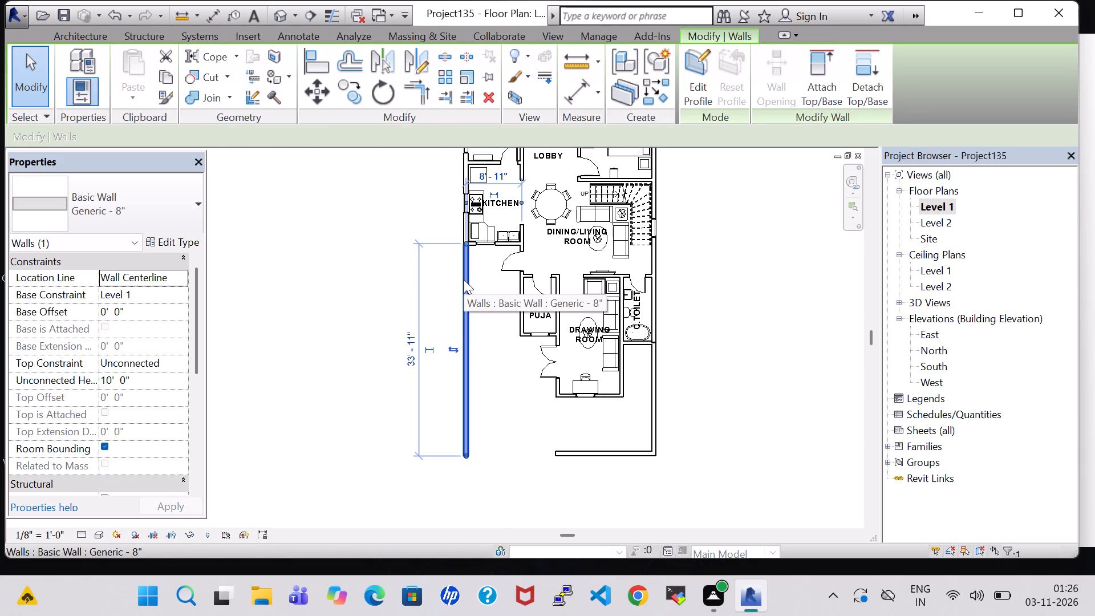
{"action": "left_click", "coordinate": [113, 379]}
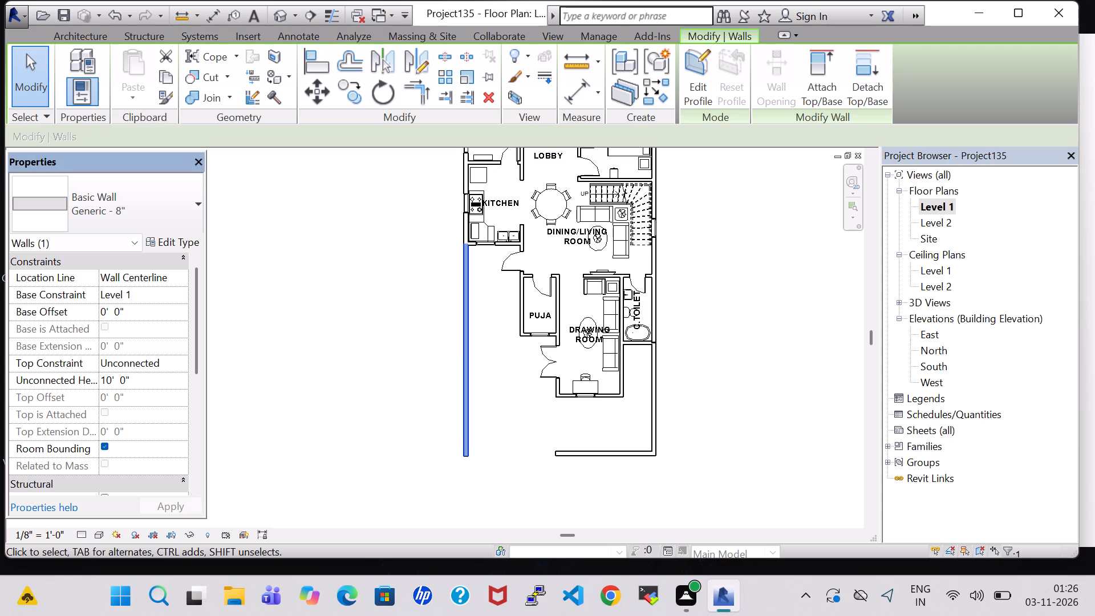
{"action": "key", "text": "BackSpace"}
{"action": "key", "text": "BackSpace"}
{"action": "key", "text": "5"}
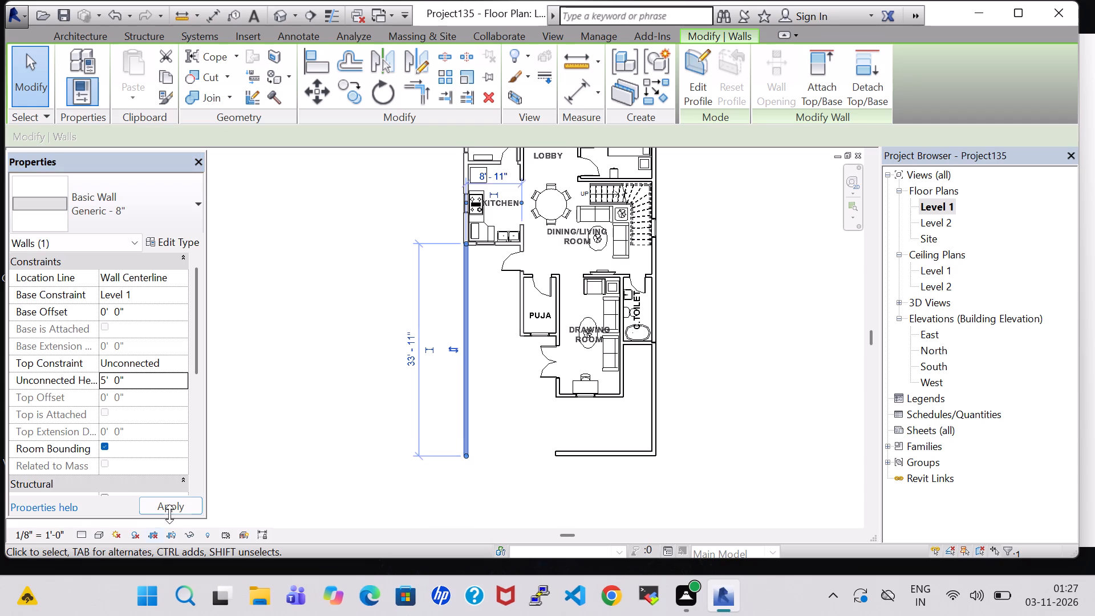
{"action": "left_click", "coordinate": [284, 466]}
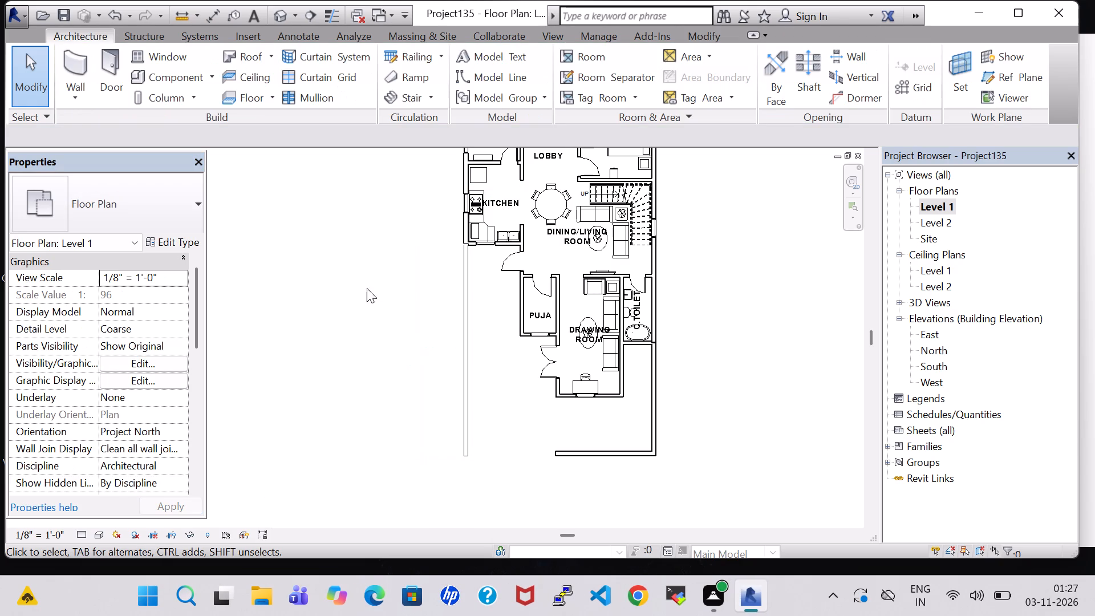
Examine the kitchen-side boundary wall and the front of the house in the 3D view.
{"action": "left_click", "coordinate": [288, 12]}
{"action": "scroll", "coordinate": [520, 436], "scroll_direction": "down", "scroll_amount": 3}
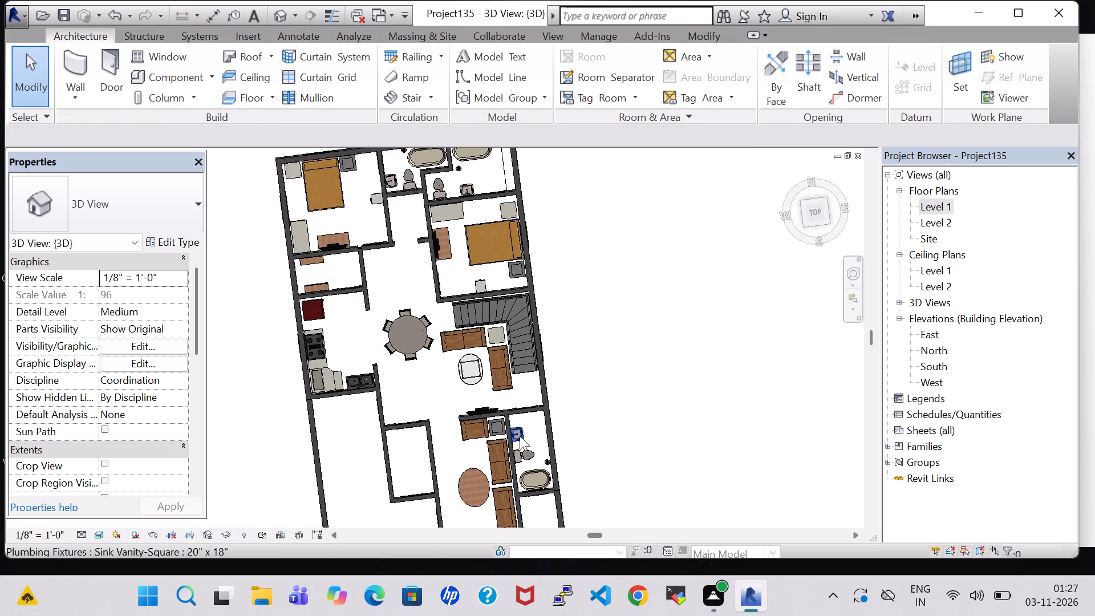
{"action": "middle_click_drag", "start_coordinate": [602, 444], "coordinate": [574, 279]}
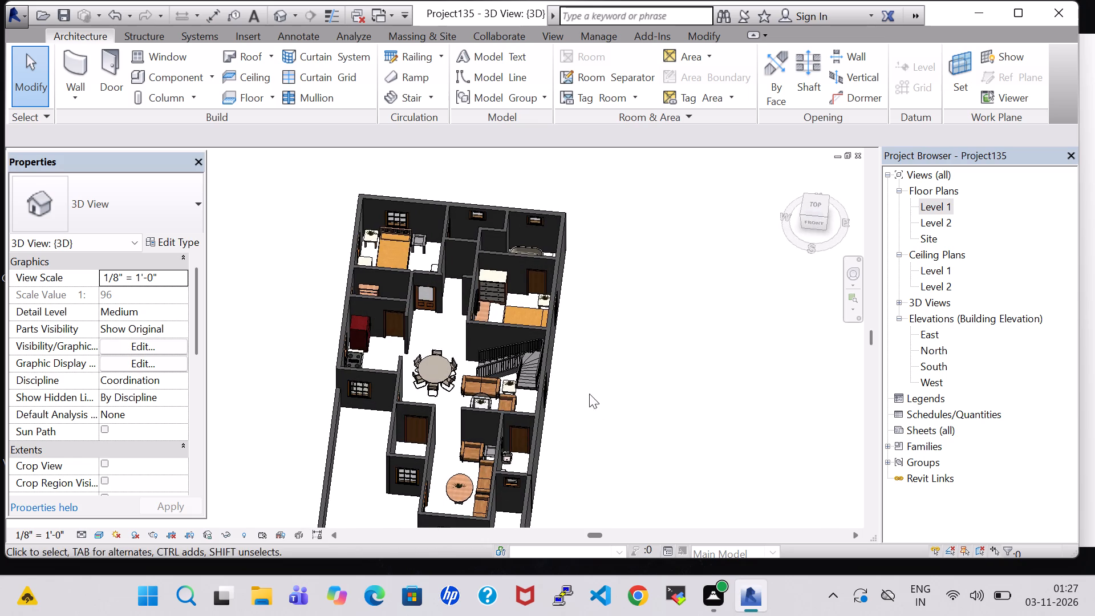
{"action": "middle_click_drag", "start_coordinate": [589, 395], "coordinate": [585, 285], "text": "shift"}
{"action": "scroll", "coordinate": [586, 384], "scroll_direction": "up", "scroll_amount": 5}
{"action": "middle_click_drag", "start_coordinate": [574, 446], "coordinate": [714, 239]}
{"action": "middle_click_drag", "start_coordinate": [680, 294], "coordinate": [697, 307], "text": "shift"}
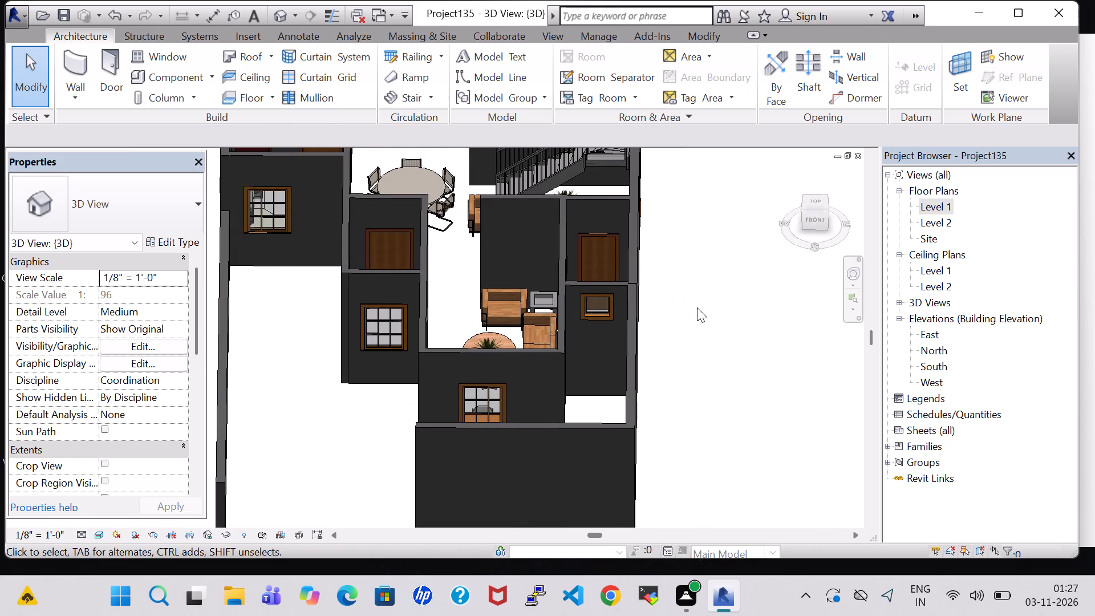
{"action": "scroll", "coordinate": [697, 307], "scroll_direction": "down", "scroll_amount": 2}
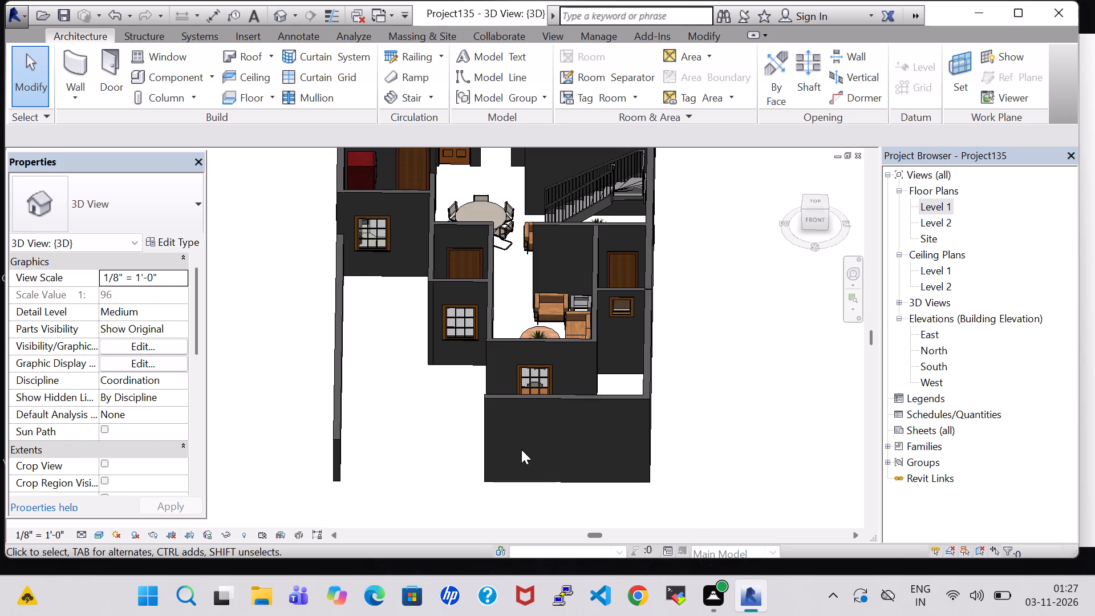
{"action": "middle_click_drag", "start_coordinate": [362, 460], "coordinate": [364, 339], "text": "shift"}
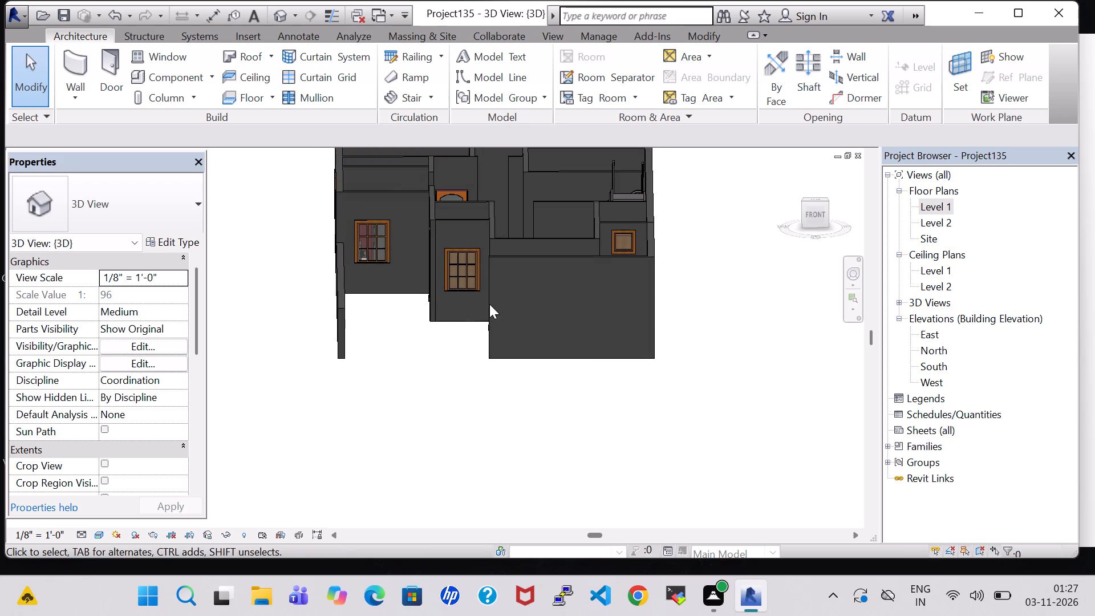
In the Level 1 floor plan, set the unconnected height of the boundary wall segment beyond C.TOILET to 5' 0".
{"action": "double_click", "coordinate": [919, 203]}
{"action": "double_click", "coordinate": [940, 203]}
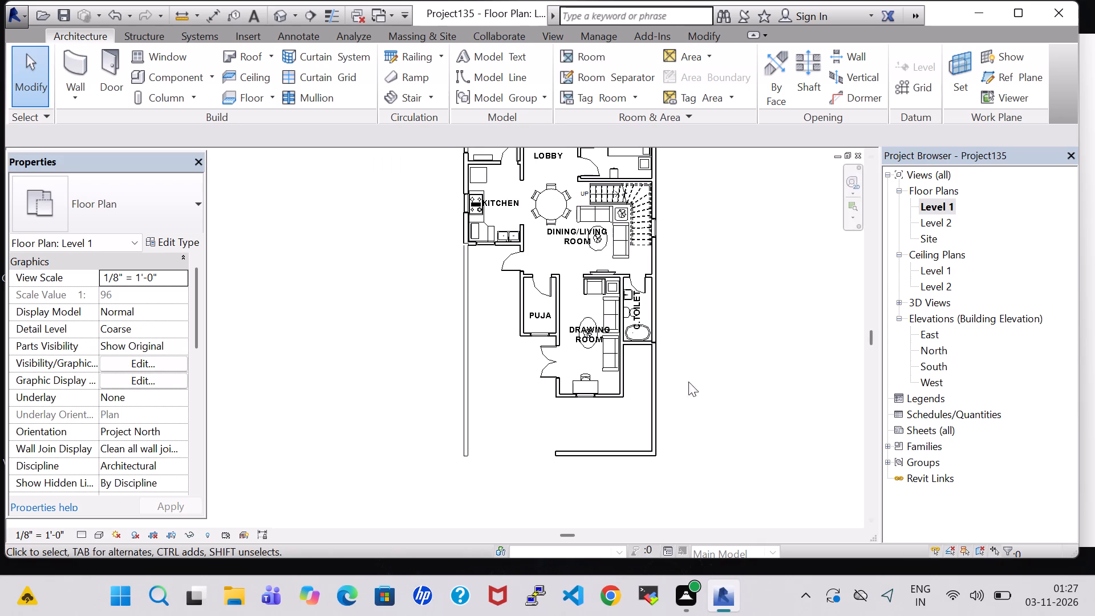
{"action": "left_click", "coordinate": [659, 386]}
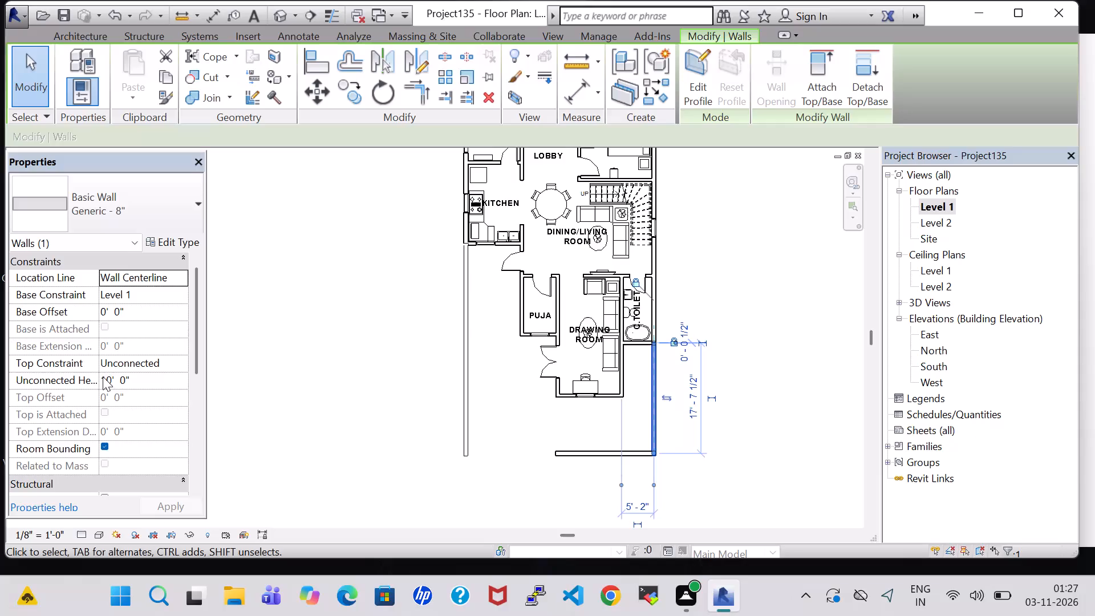
{"action": "left_click", "coordinate": [114, 378]}
{"action": "key", "text": "Left"}
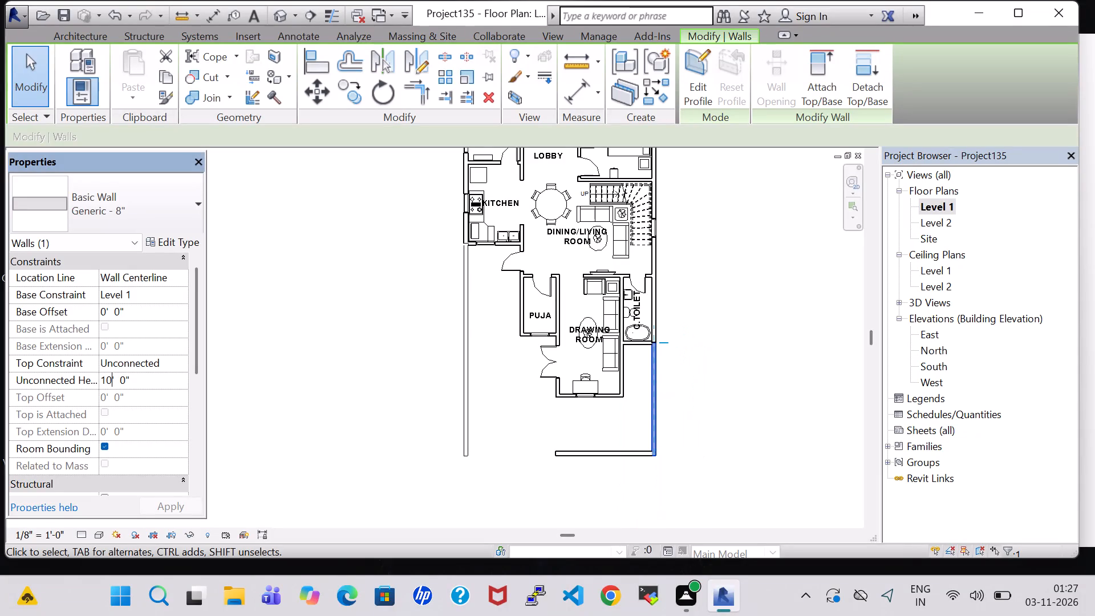
{"action": "key", "text": "BackSpace"}
{"action": "key", "text": "BackSpace"}
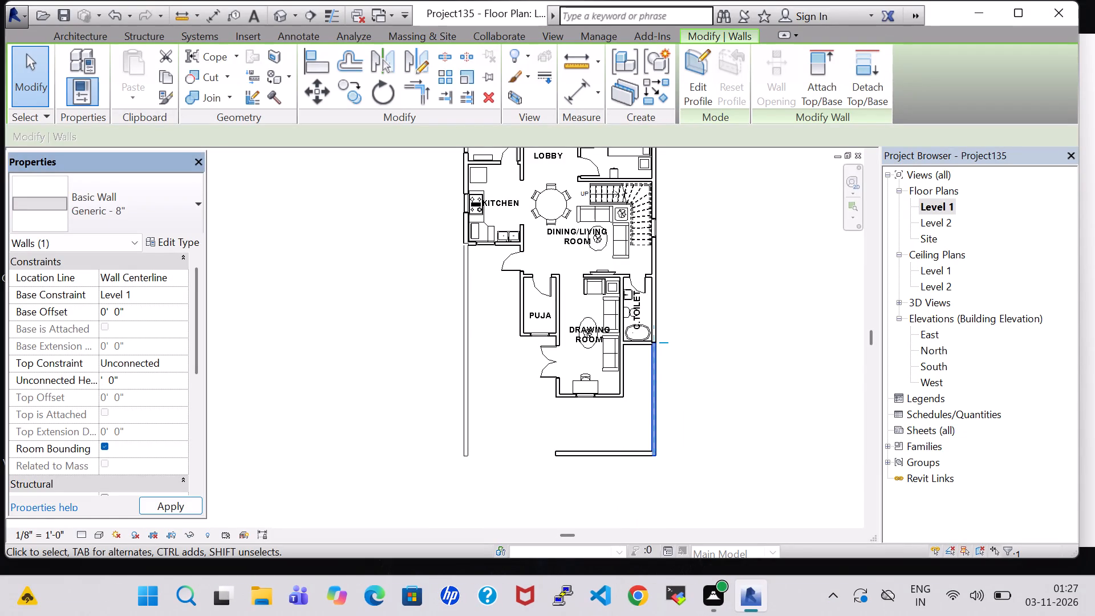
{"action": "key", "text": "5"}
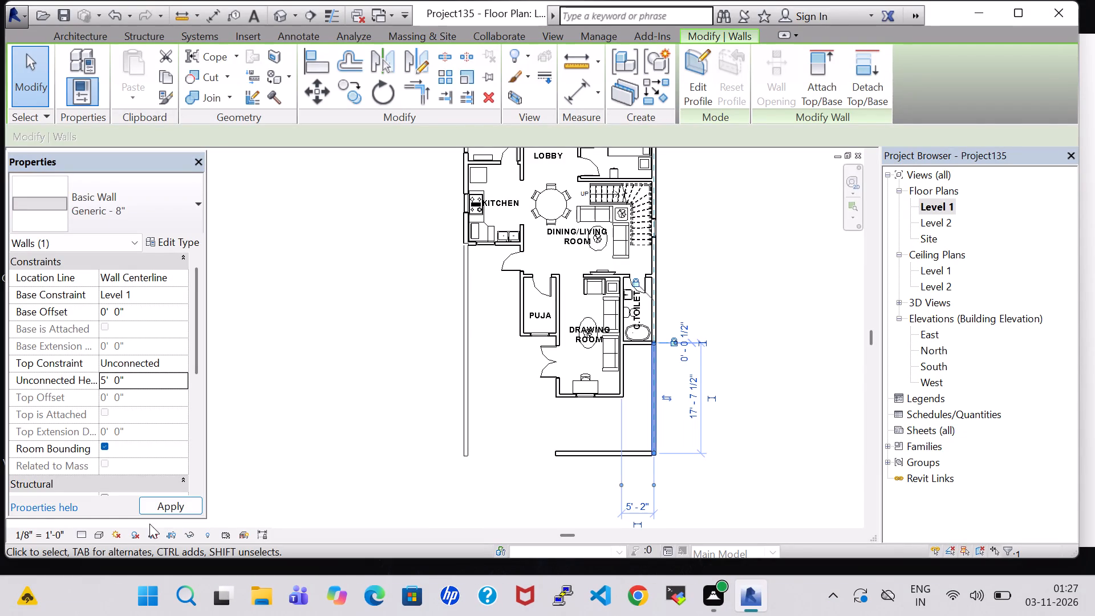
{"action": "left_click", "coordinate": [530, 452]}
Set the base offset of the front boundary wall facing DRAWING ROOM to 5' 0".
{"action": "left_click", "coordinate": [597, 454]}
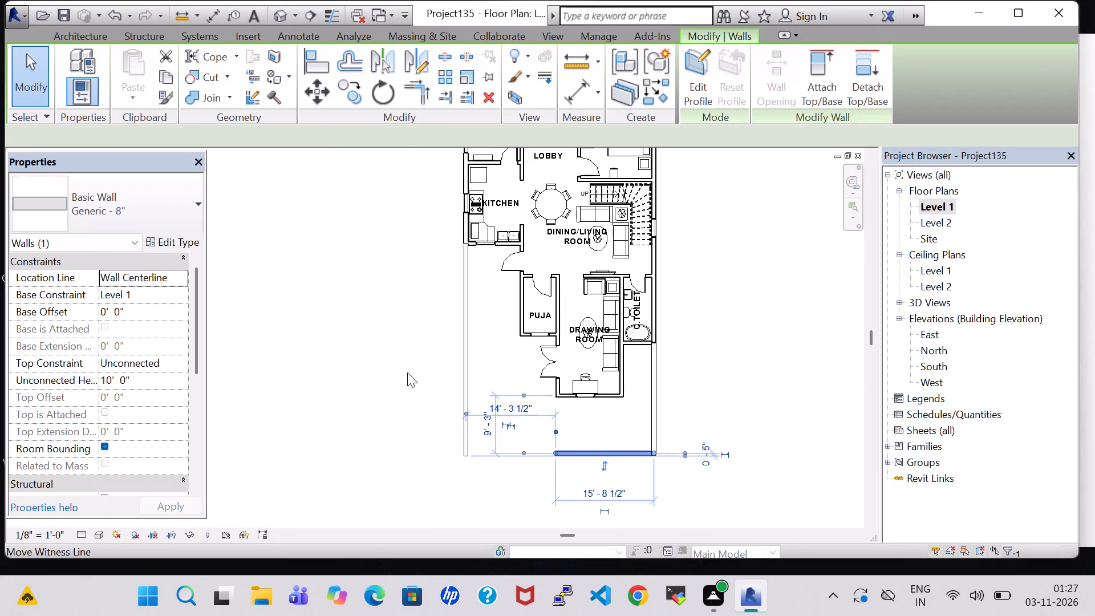
{"action": "left_click", "coordinate": [109, 312]}
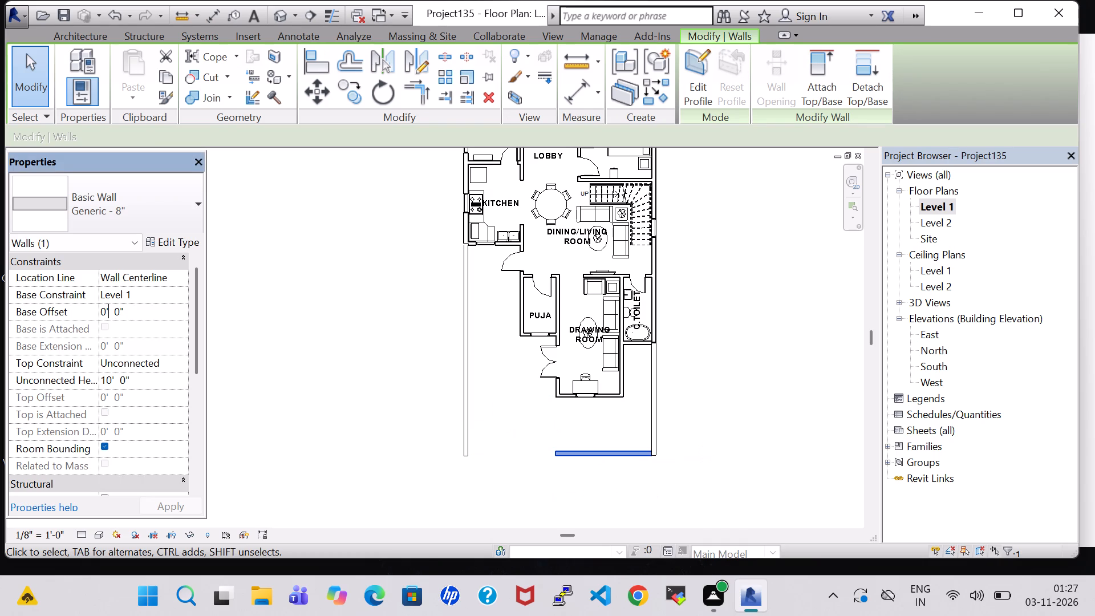
{"action": "key", "text": "Left"}
{"action": "key", "text": "BackSpace"}
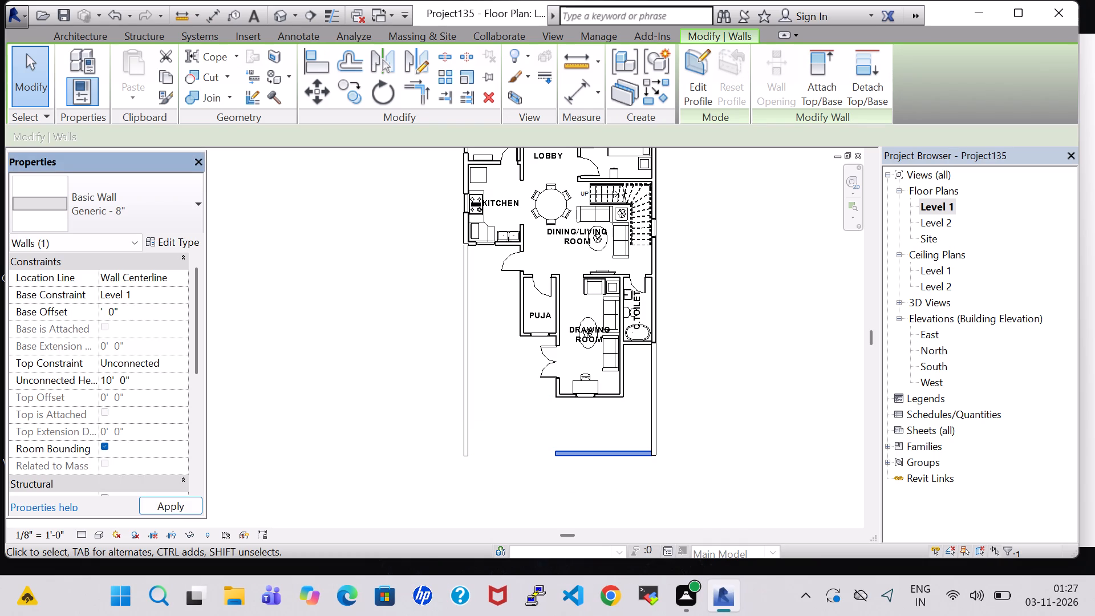
{"action": "key", "text": "5"}
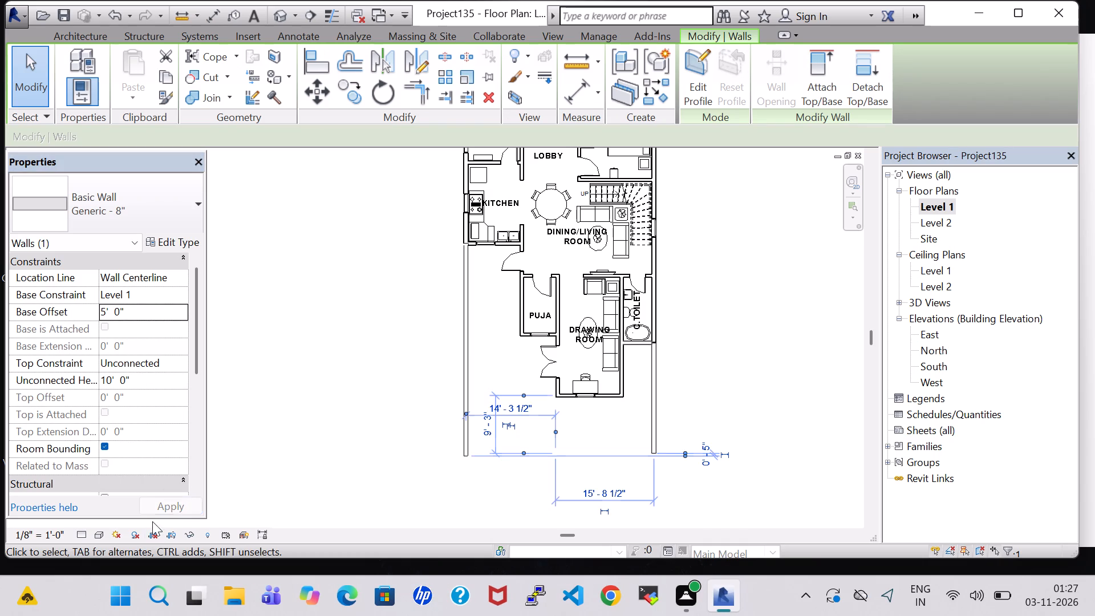
{"action": "left_click", "coordinate": [159, 509]}
{"action": "double_click", "coordinate": [346, 480]}
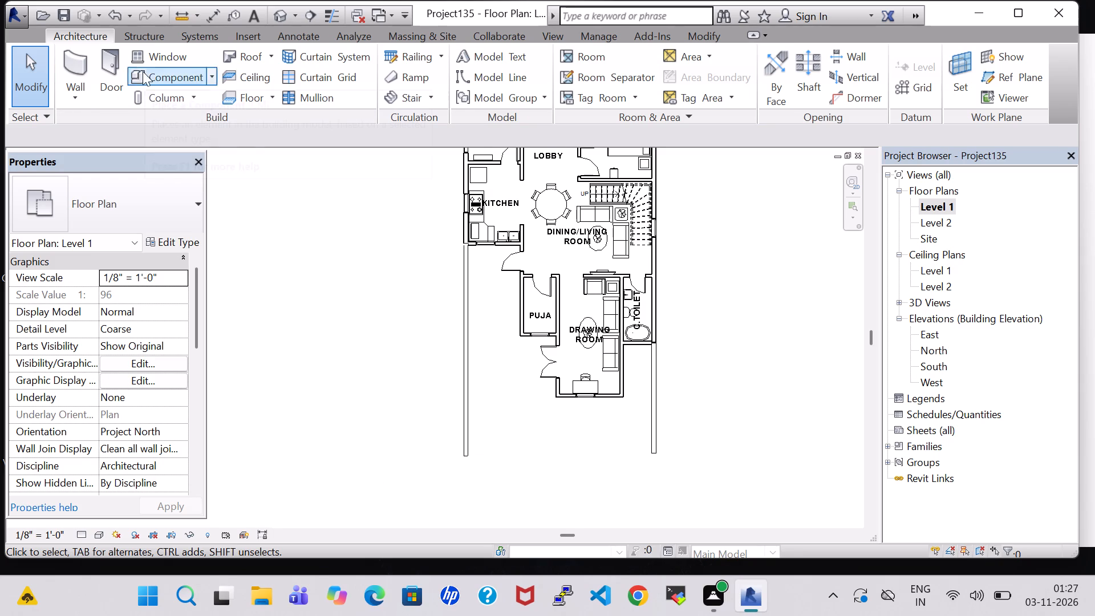
Draw a Generic - 8" wall about 15' 7" long across the front, starting at the free end of the C.TOILET-side boundary wall.
{"action": "left_click", "coordinate": [76, 54]}
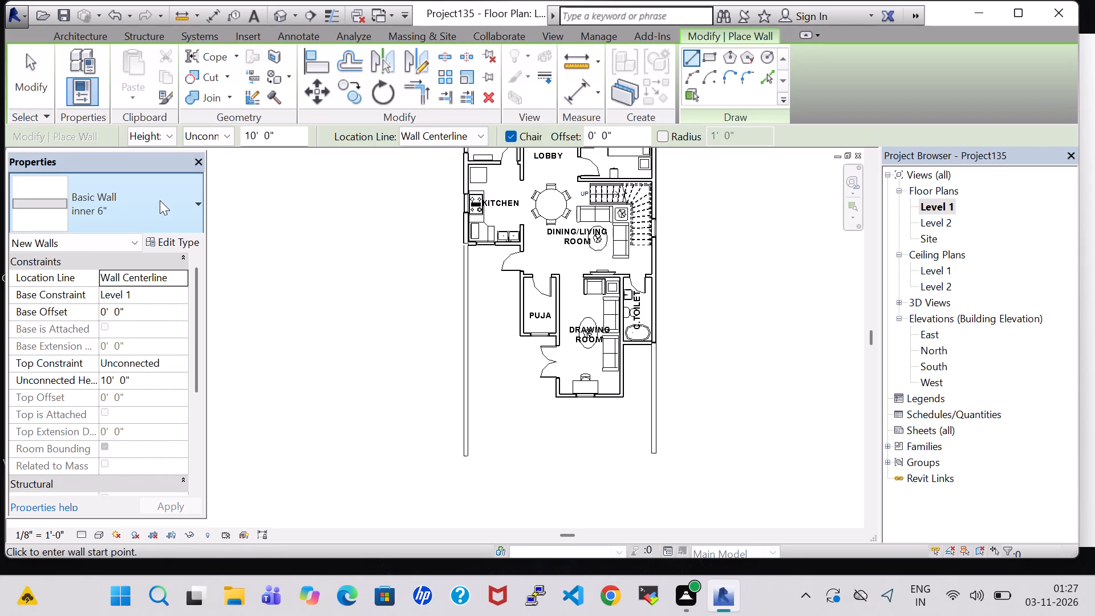
{"action": "left_click", "coordinate": [123, 197]}
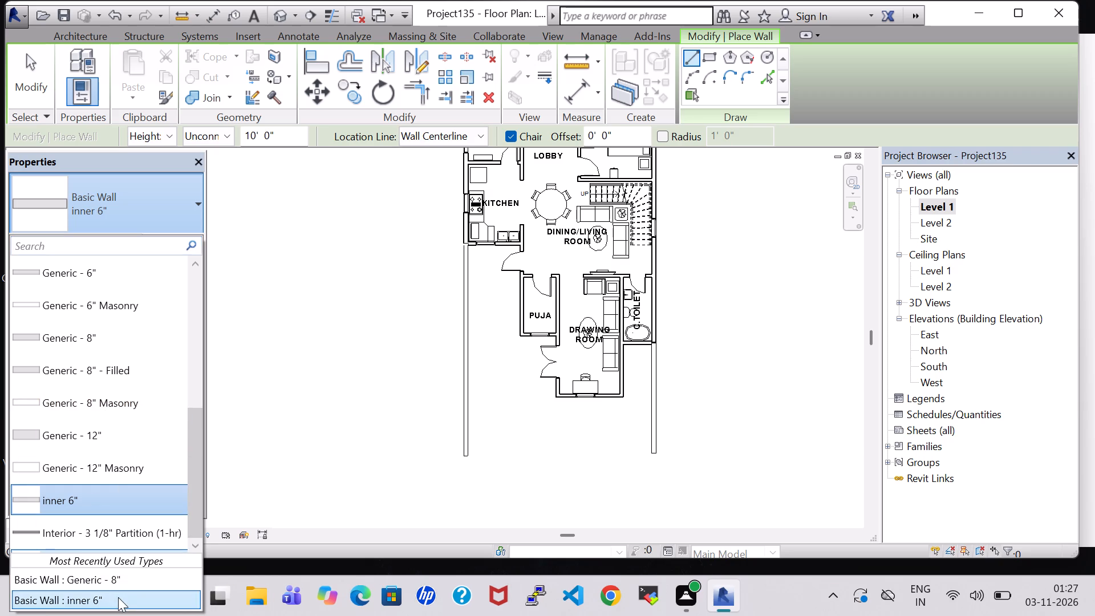
{"action": "left_click", "coordinate": [113, 582]}
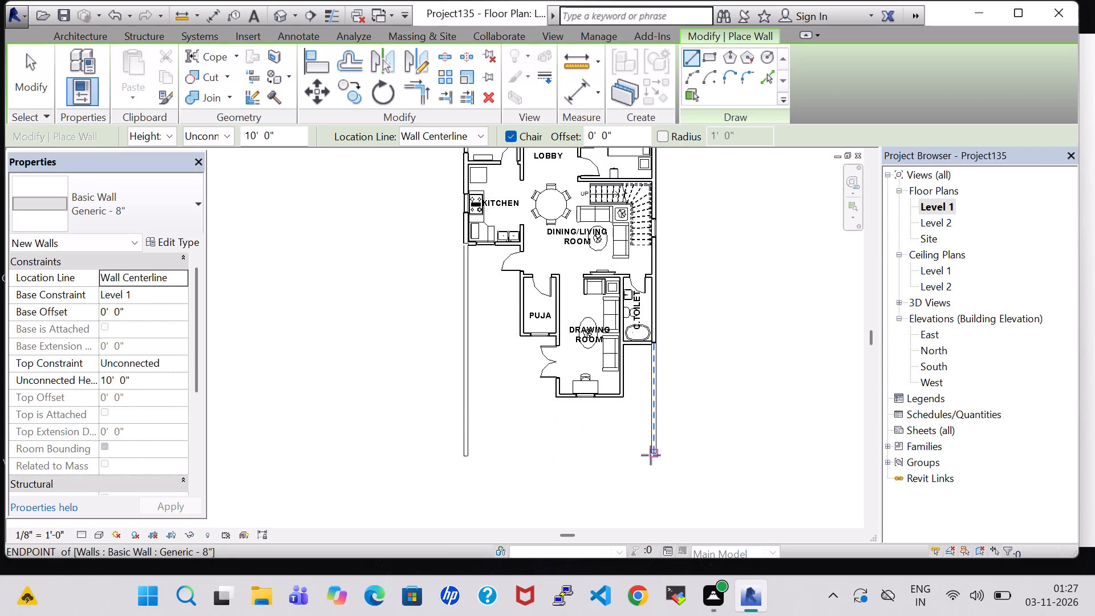
{"action": "left_click", "coordinate": [653, 454]}
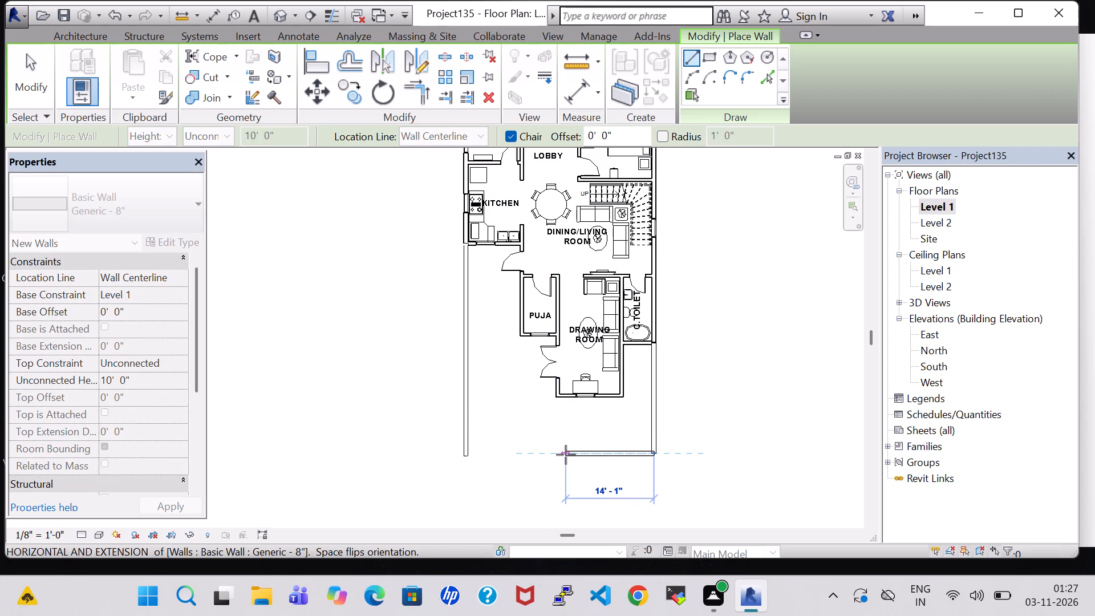
{"action": "left_click", "coordinate": [555, 455]}
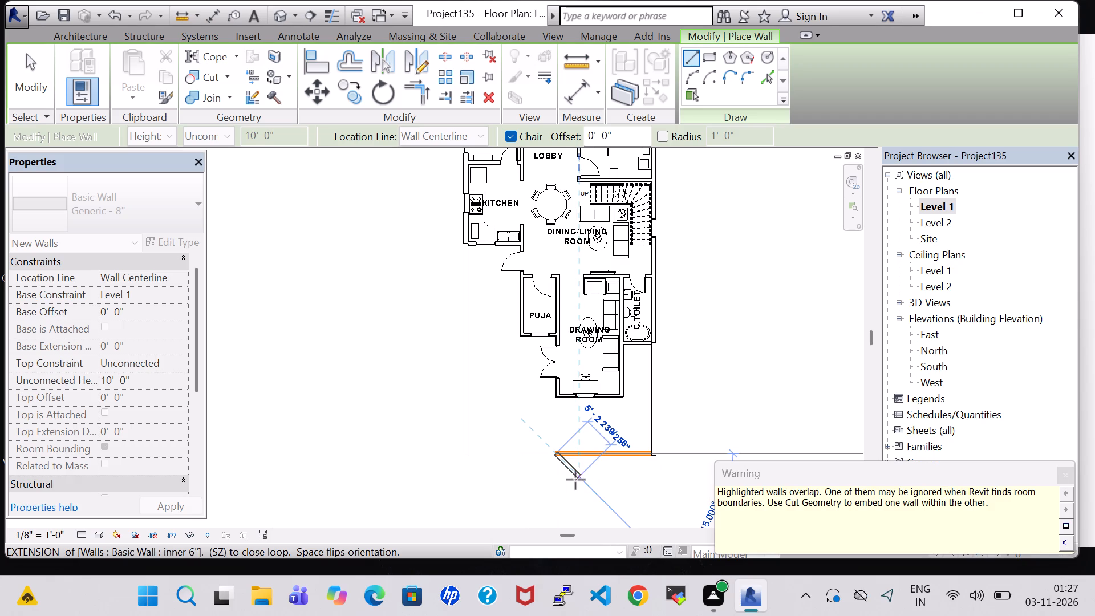
{"action": "key", "text": "Escape"}
{"action": "key", "text": "Escape"}
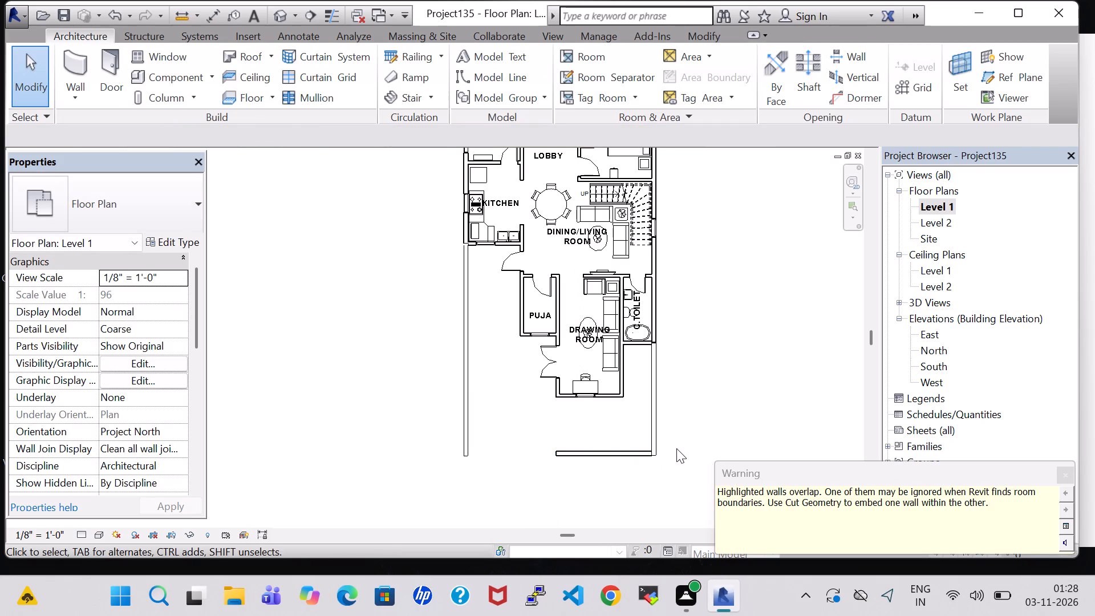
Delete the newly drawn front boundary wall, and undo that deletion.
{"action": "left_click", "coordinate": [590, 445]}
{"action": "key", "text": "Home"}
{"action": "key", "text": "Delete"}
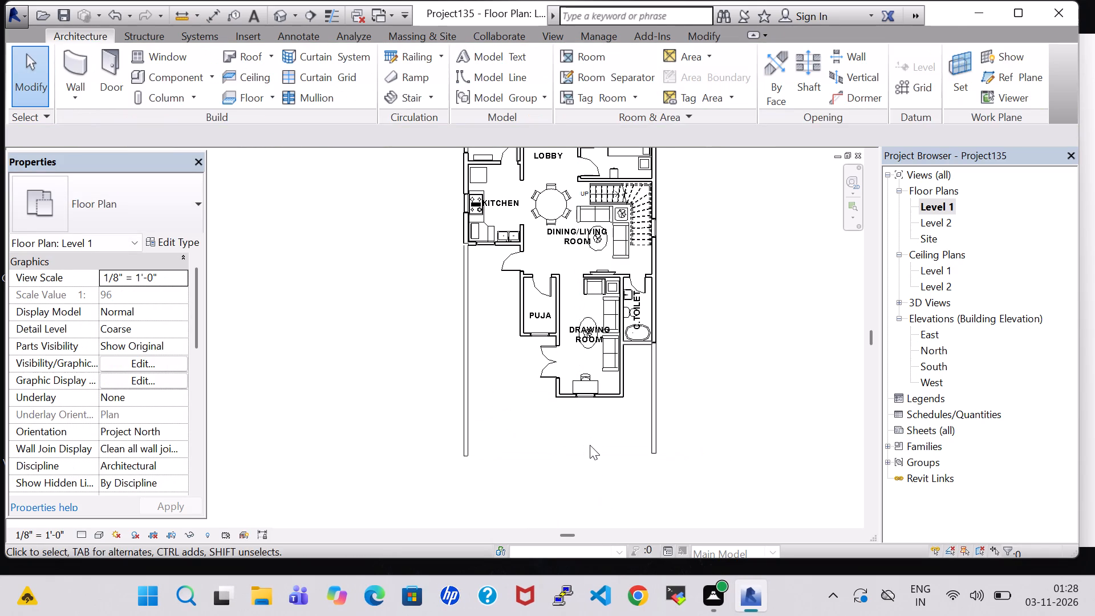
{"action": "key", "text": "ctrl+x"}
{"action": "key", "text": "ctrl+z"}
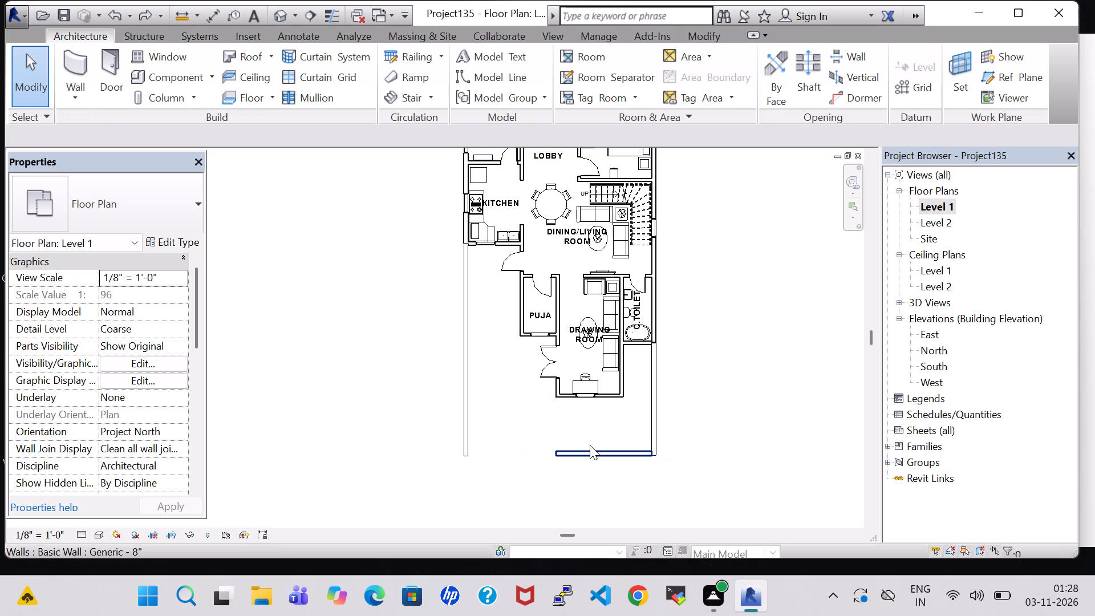
Set the unconnected height of the Generic - 8" front boundary wall facing DRAWING ROOM to 5' 0".
{"action": "left_click", "coordinate": [622, 465]}
{"action": "scroll", "coordinate": [624, 465], "scroll_direction": "up", "scroll_amount": 8}
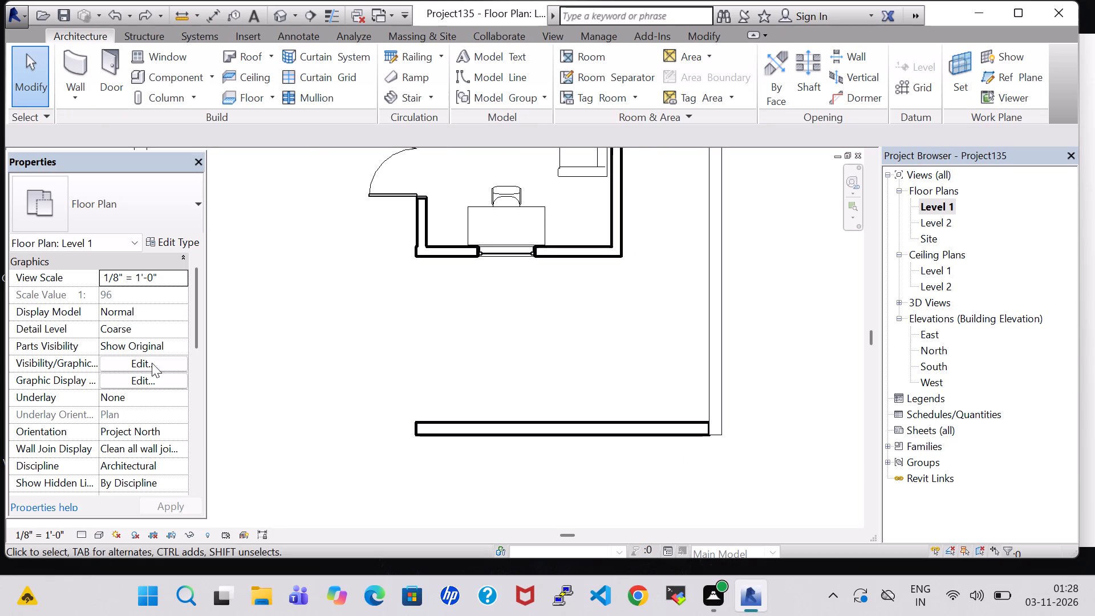
{"action": "left_click", "coordinate": [410, 427]}
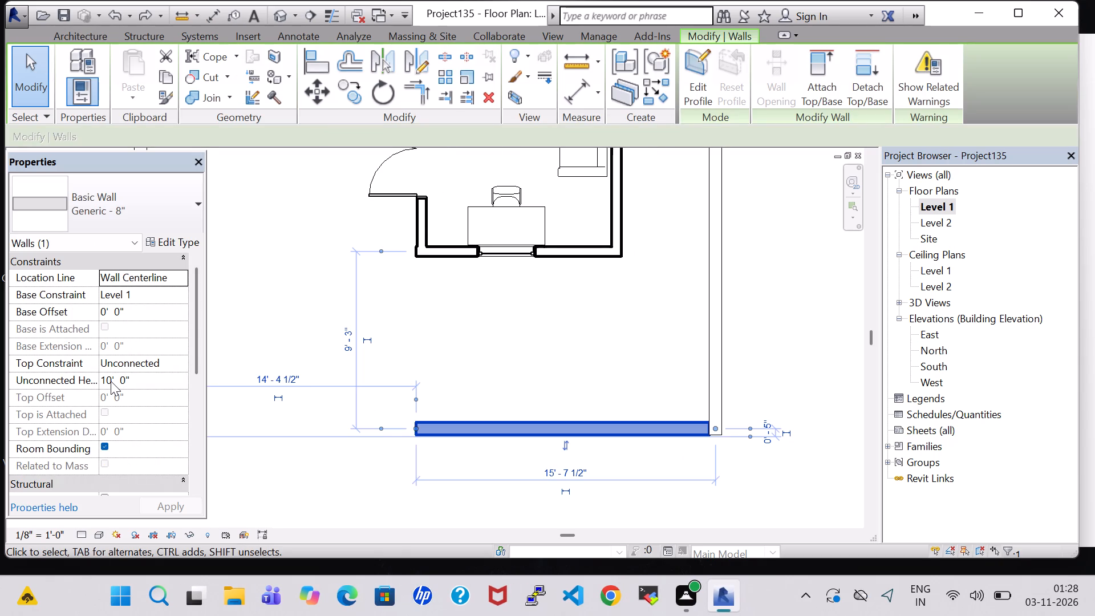
{"action": "double_click", "coordinate": [113, 381]}
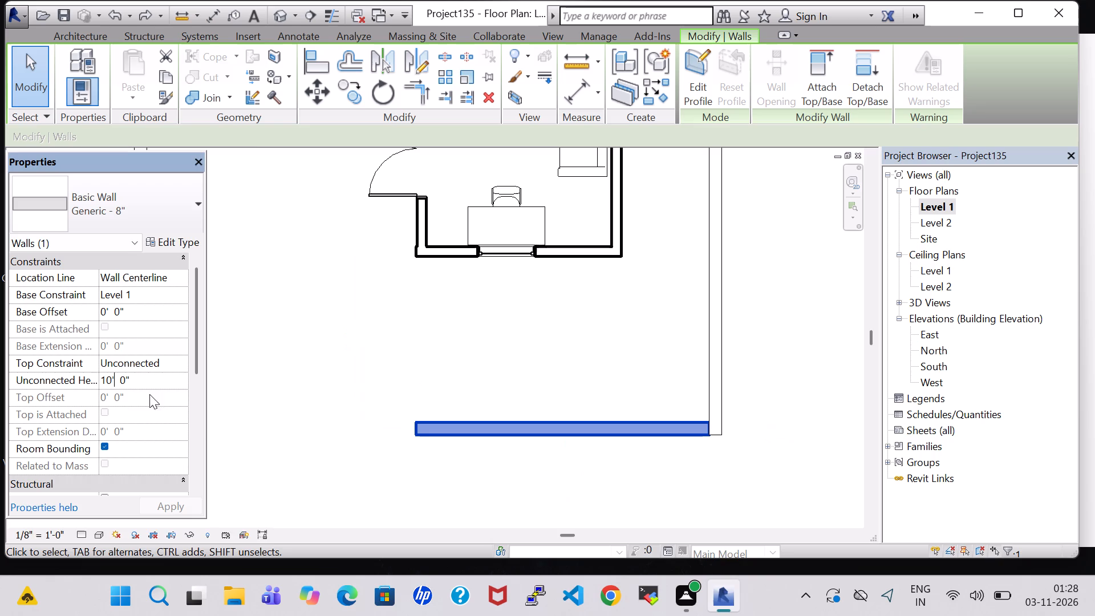
{"action": "left_click", "coordinate": [262, 474]}
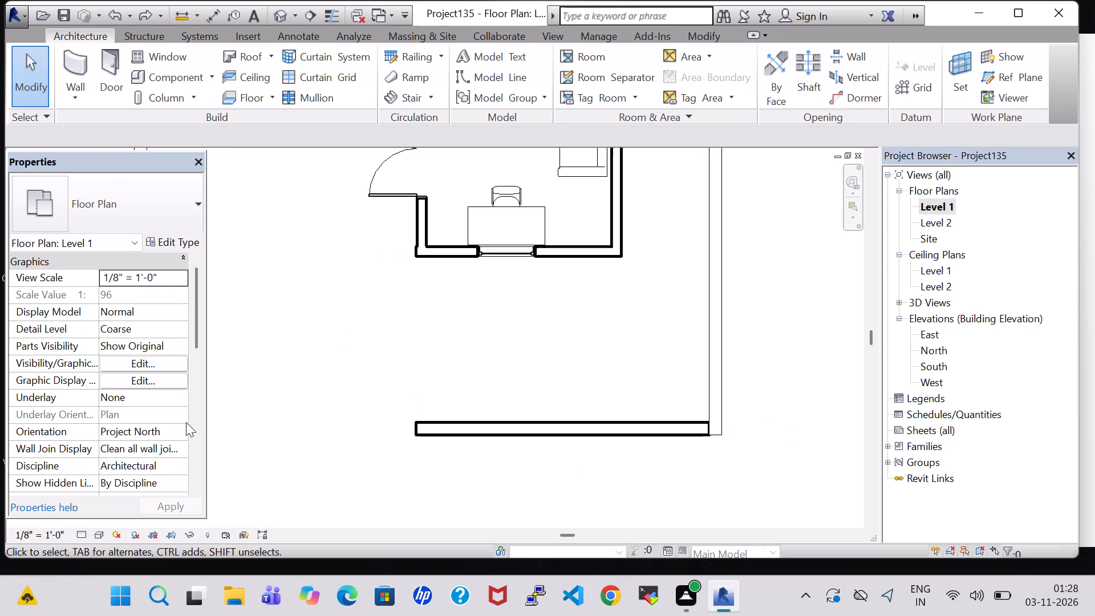
{"action": "left_click", "coordinate": [518, 434]}
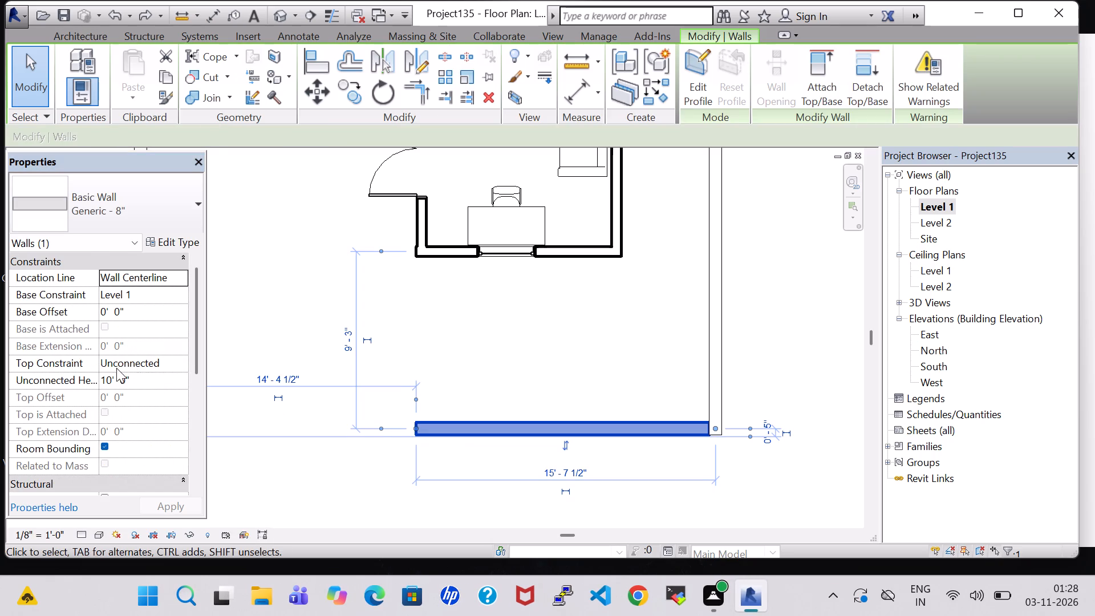
{"action": "left_click", "coordinate": [112, 382]}
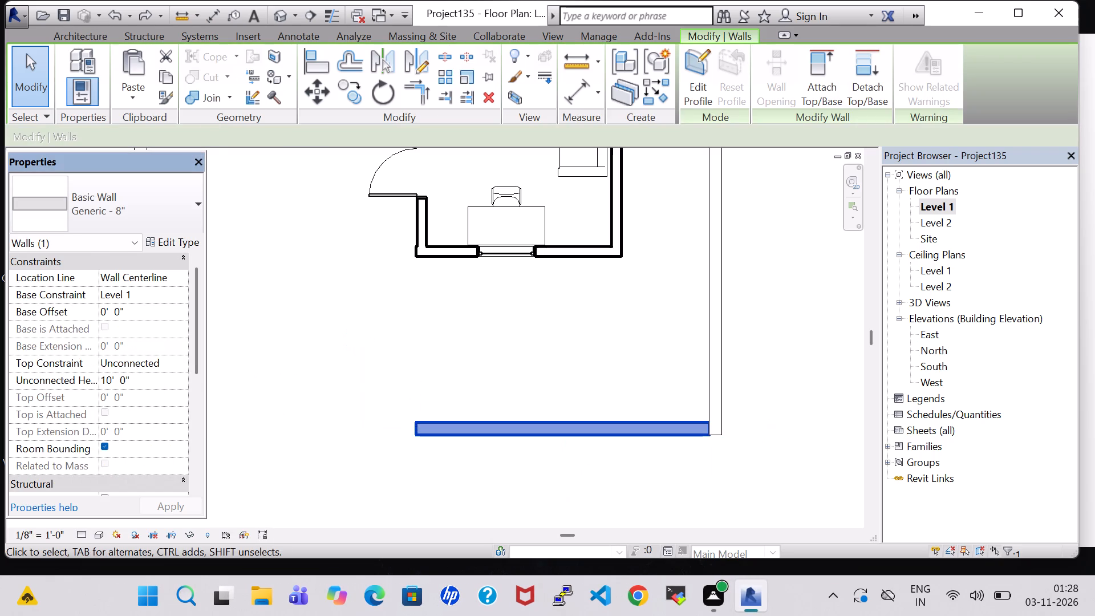
{"action": "key", "text": "BackSpace"}
{"action": "key", "text": "BackSpace"}
{"action": "key", "text": "5"}
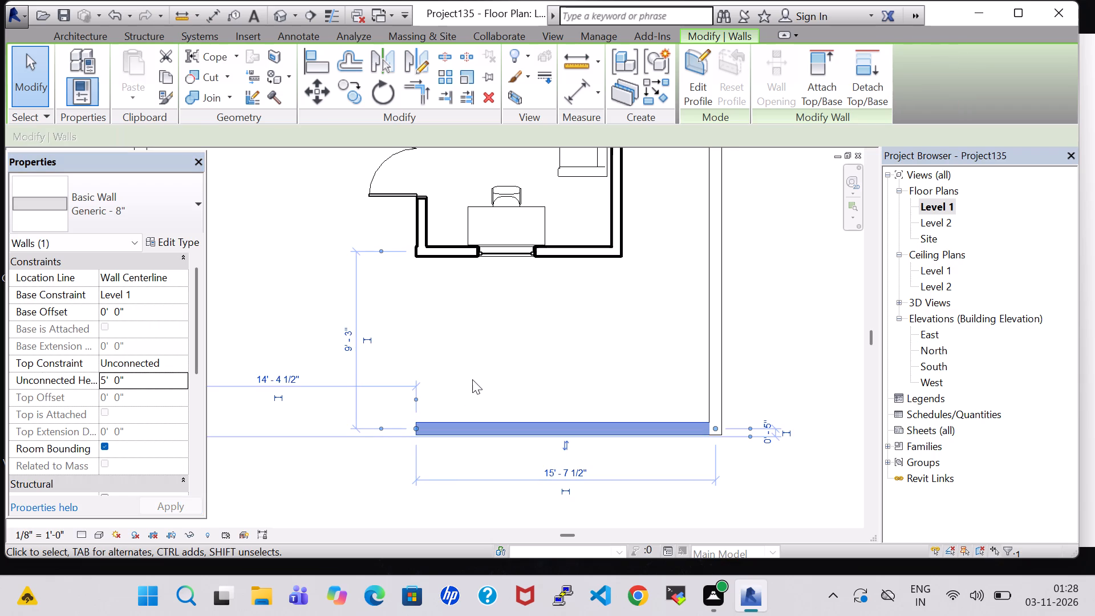
{"action": "left_click", "coordinate": [512, 377]}
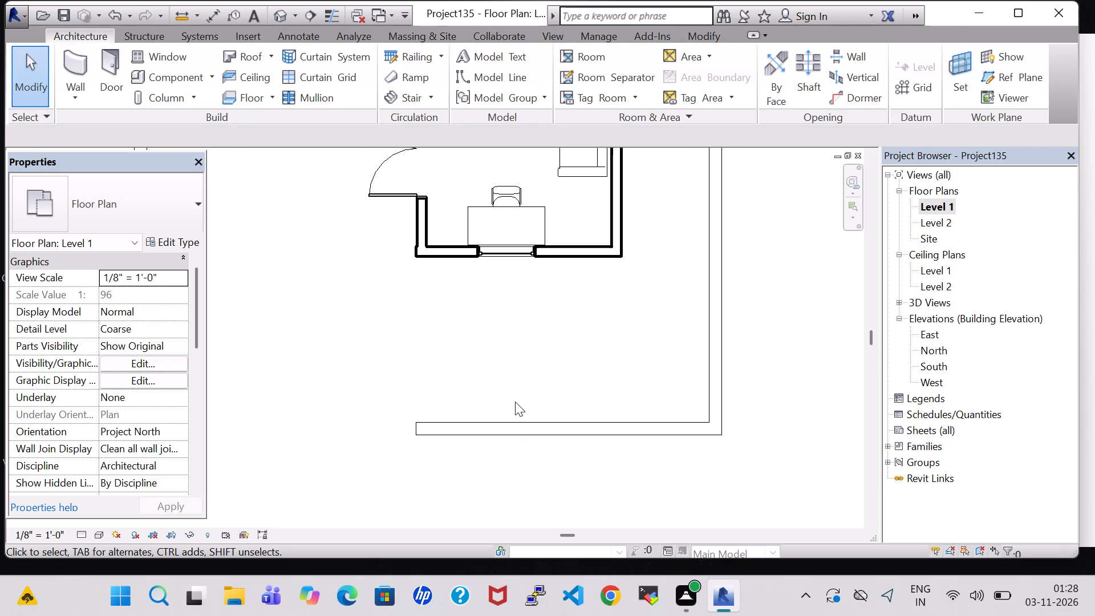
Examine the front boundary wall against the adjoining walls from the front in the 3D view.
{"action": "scroll", "coordinate": [515, 402], "scroll_direction": "down", "scroll_amount": 3}
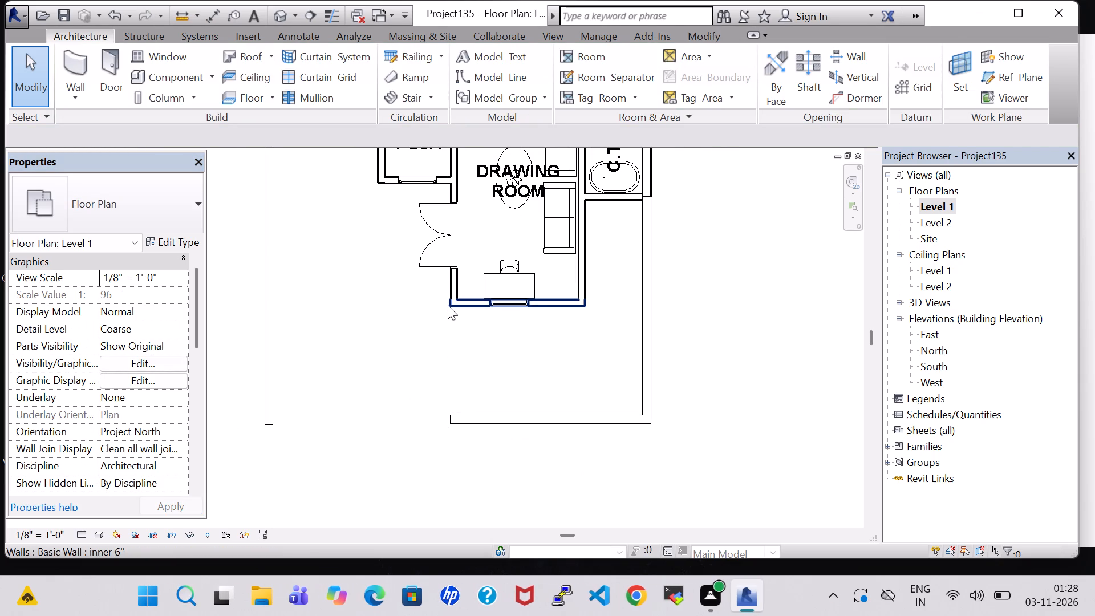
{"action": "scroll", "coordinate": [427, 404], "scroll_direction": "down", "scroll_amount": 4}
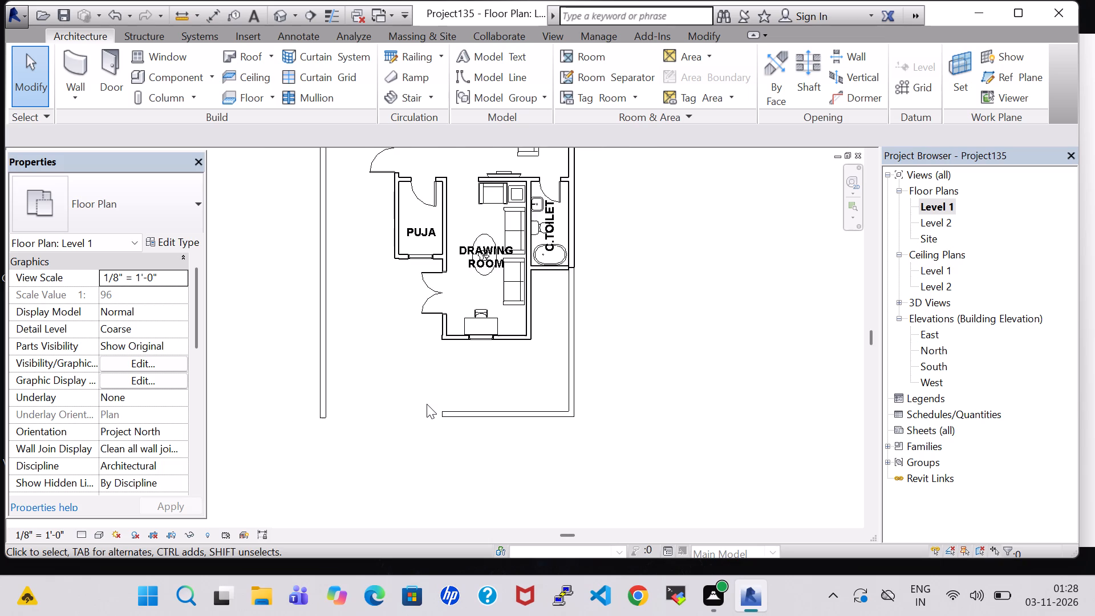
{"action": "left_click", "coordinate": [278, 15]}
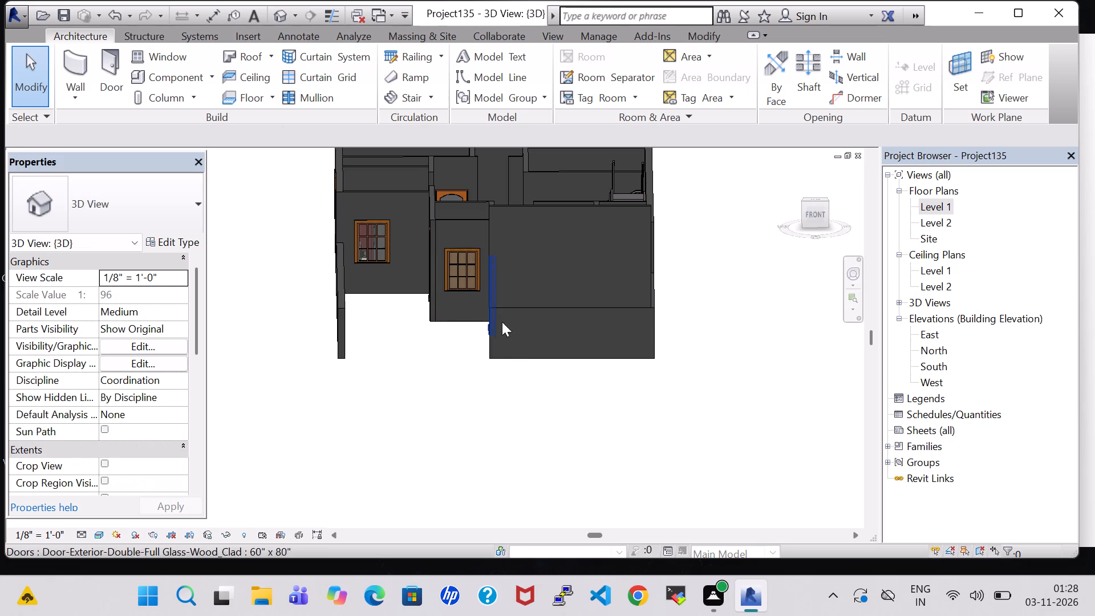
{"action": "middle_click_drag", "start_coordinate": [469, 352], "coordinate": [469, 356], "text": "shift"}
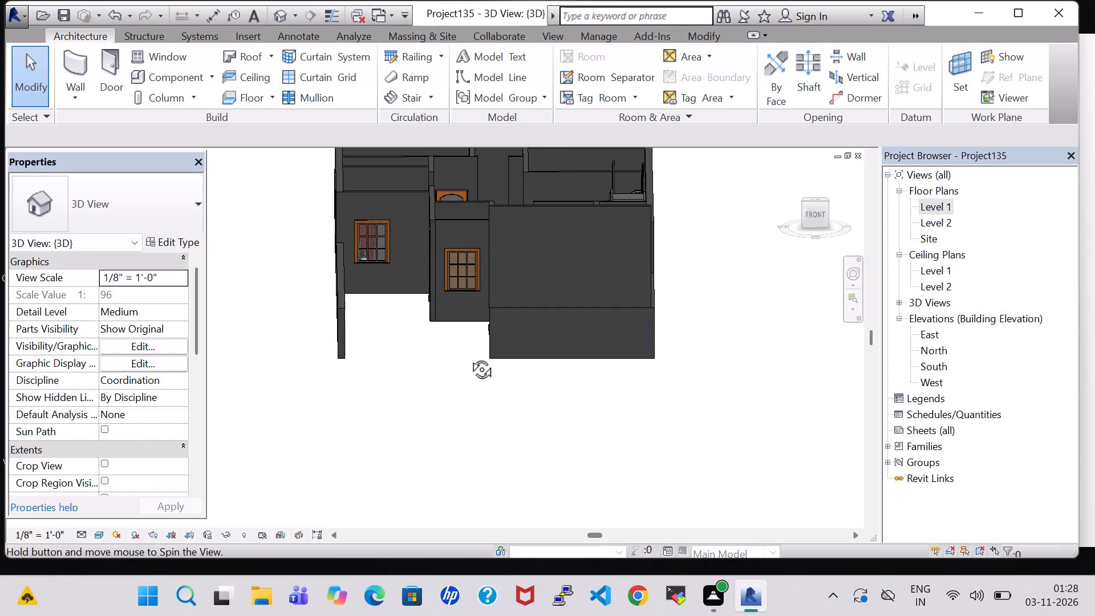
{"action": "middle_click_drag", "start_coordinate": [469, 356], "coordinate": [455, 354], "text": "shift"}
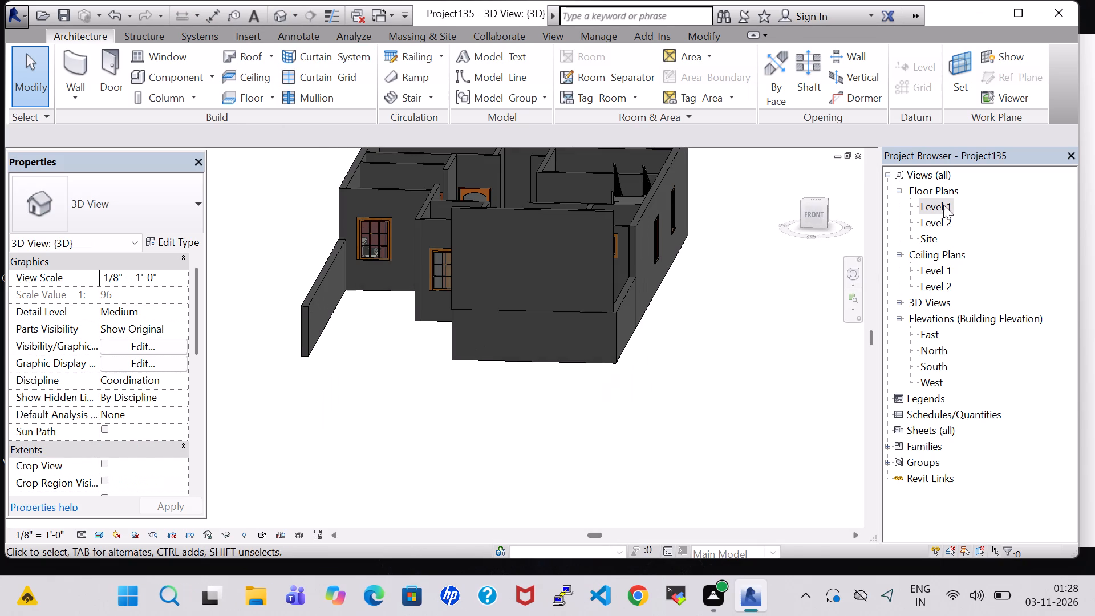
In the Level 1 floor plan, start a Generic - 12" floor boundary sketch using straight lines.
{"action": "left_click", "coordinate": [938, 205]}
{"action": "double_click", "coordinate": [927, 210]}
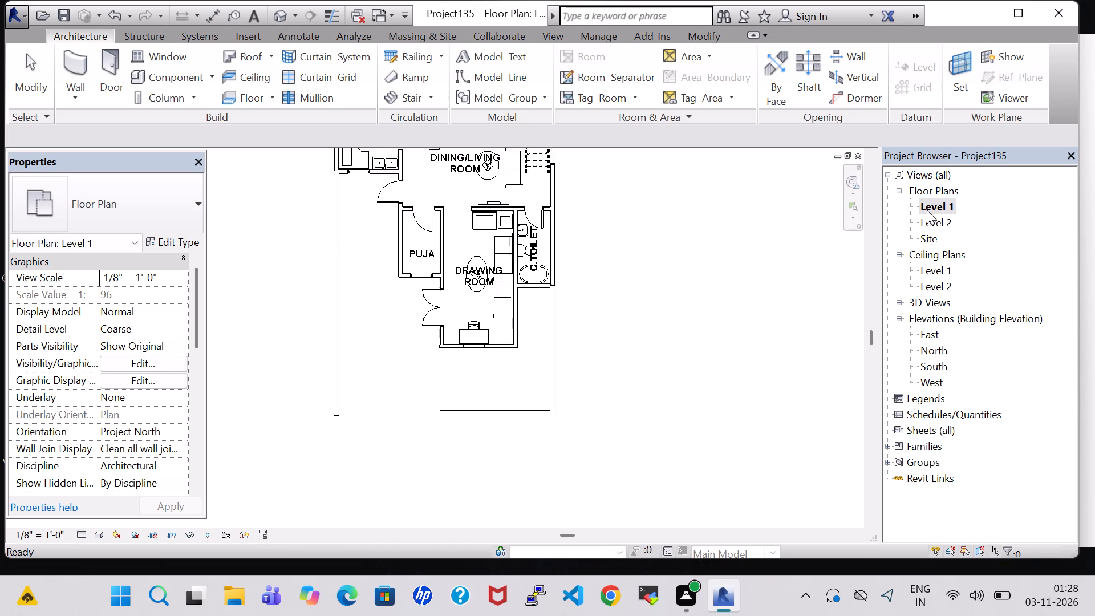
{"action": "middle_click_drag", "start_coordinate": [453, 226], "coordinate": [511, 367]}
{"action": "scroll", "coordinate": [606, 291], "scroll_direction": "down", "scroll_amount": 3}
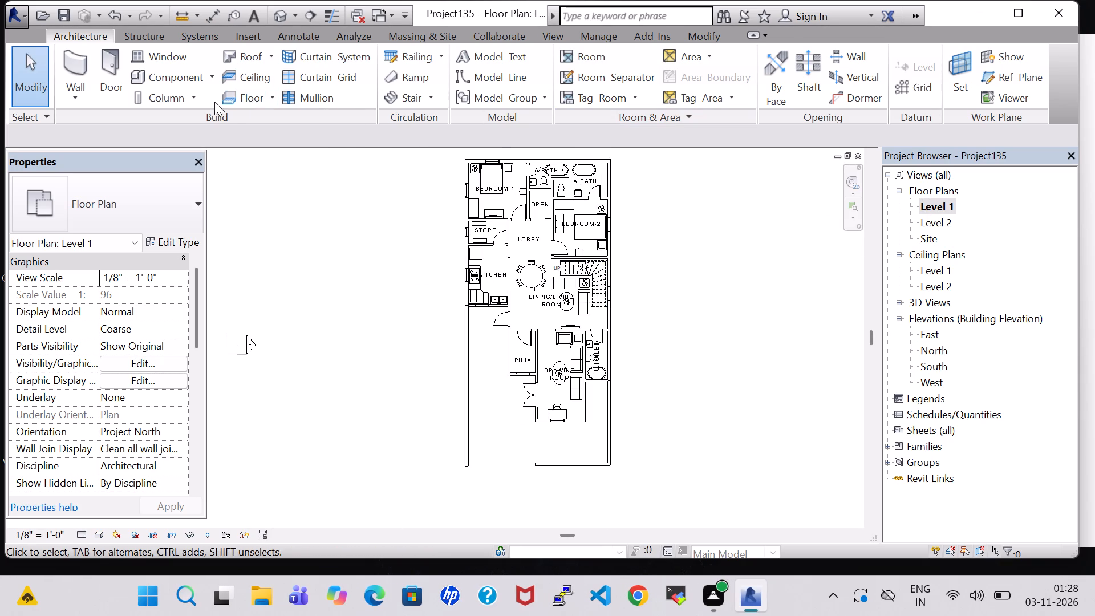
{"action": "left_click", "coordinate": [242, 94]}
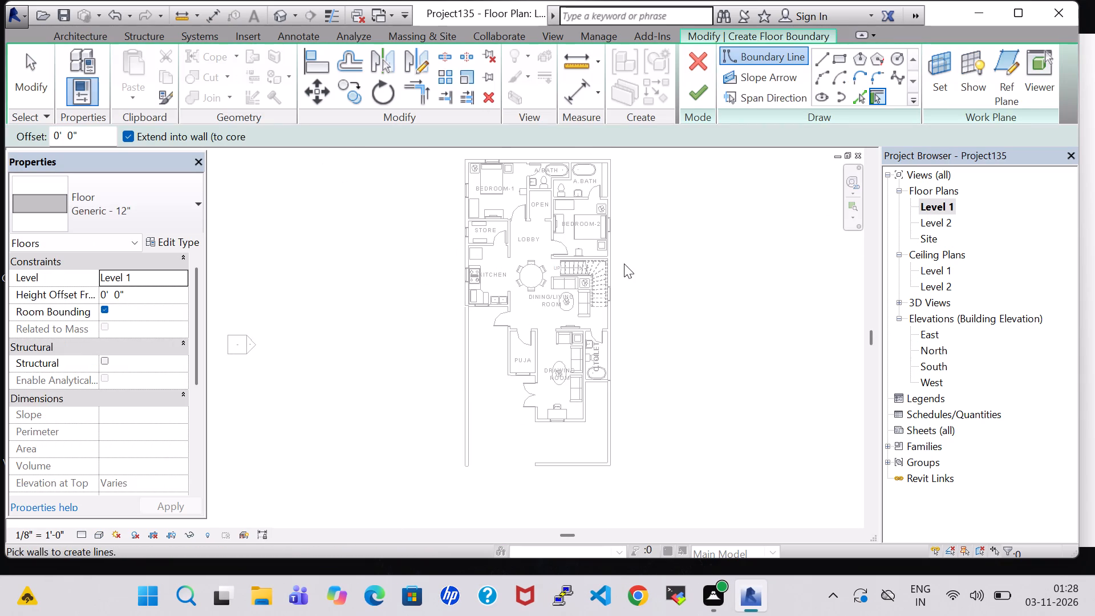
{"action": "left_click", "coordinate": [819, 58]}
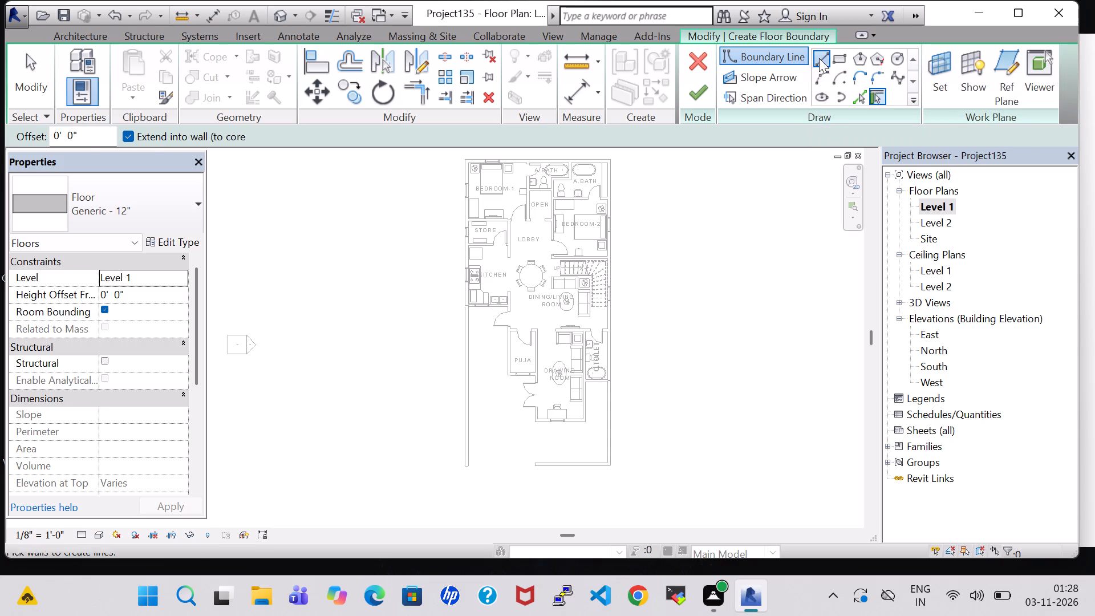
Sketch the floor's rear boundary line along the outer face behind BEDROOM-1 and the attached baths, 30' 8" long.
{"action": "scroll", "coordinate": [396, 221], "scroll_direction": "up", "scroll_amount": 7}
{"action": "middle_click_drag", "start_coordinate": [396, 221], "coordinate": [328, 415]}
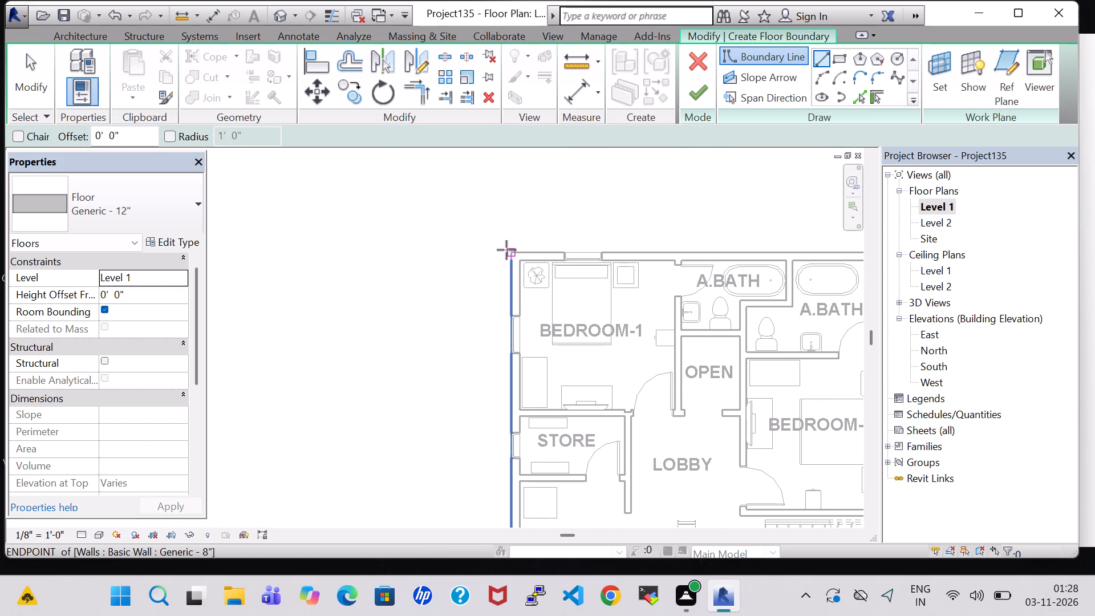
{"action": "left_click", "coordinate": [511, 252]}
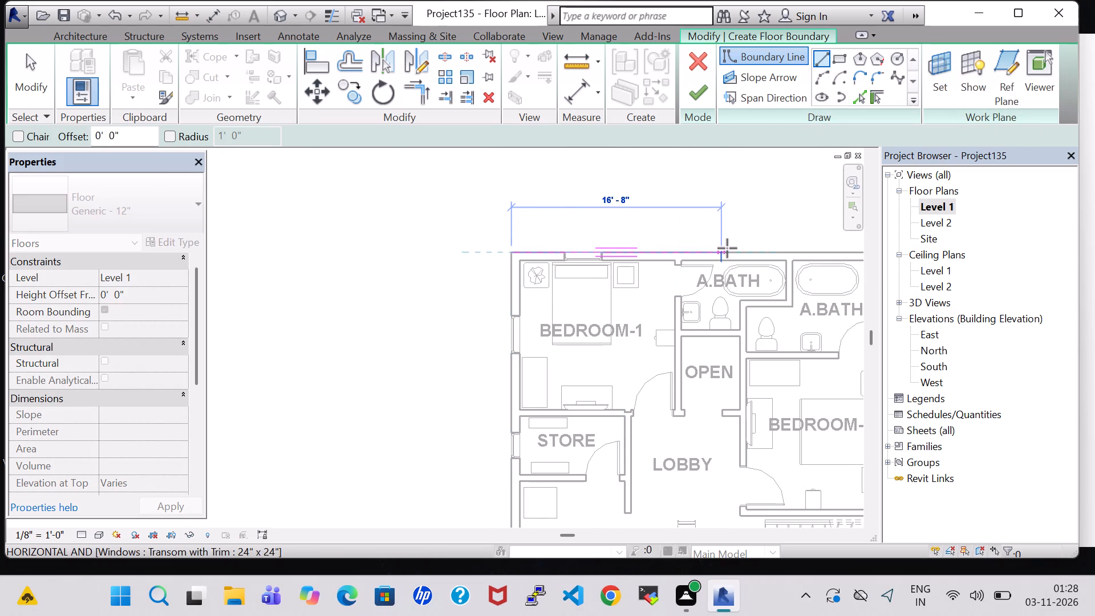
{"action": "middle_click_drag", "start_coordinate": [727, 248], "coordinate": [445, 254]}
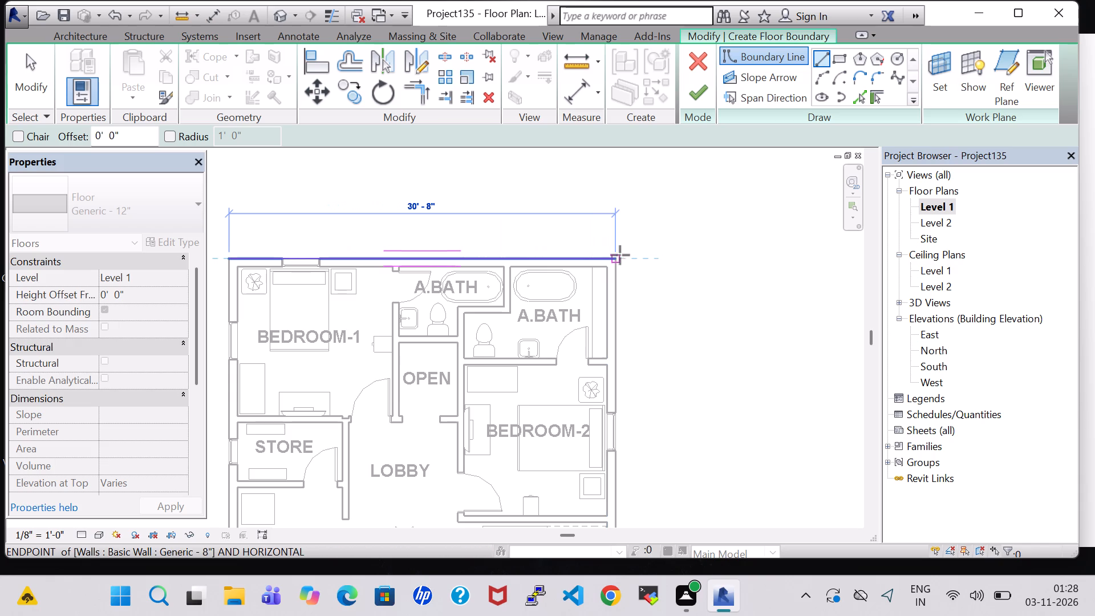
{"action": "left_click", "coordinate": [617, 259]}
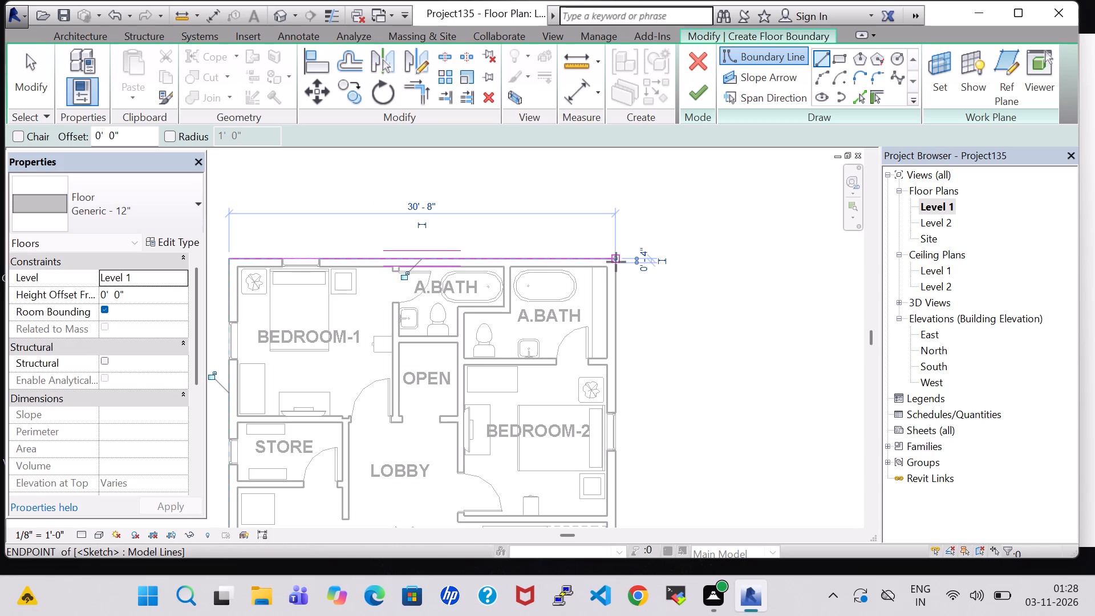
Sketch the boundary line down the outer face of the BEDROOM-2 side wall to the outer corner of C.TOILET.
{"action": "left_click", "coordinate": [615, 259]}
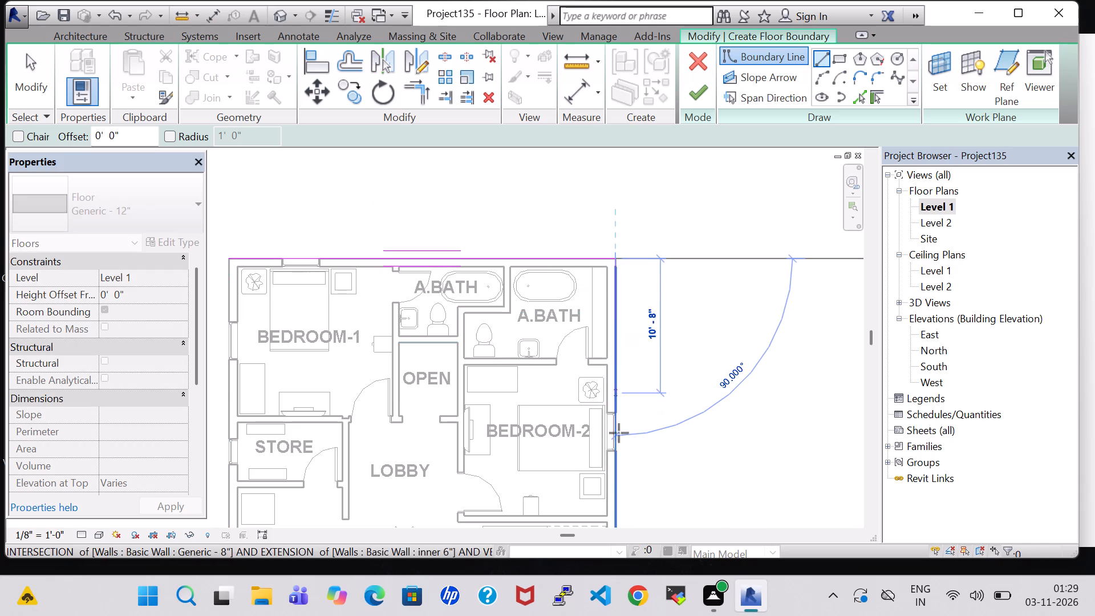
{"action": "middle_click_drag", "start_coordinate": [619, 494], "coordinate": [619, 304]}
{"action": "middle_click_drag", "start_coordinate": [620, 441], "coordinate": [638, 226]}
{"action": "middle_click_drag", "start_coordinate": [638, 429], "coordinate": [638, 201]}
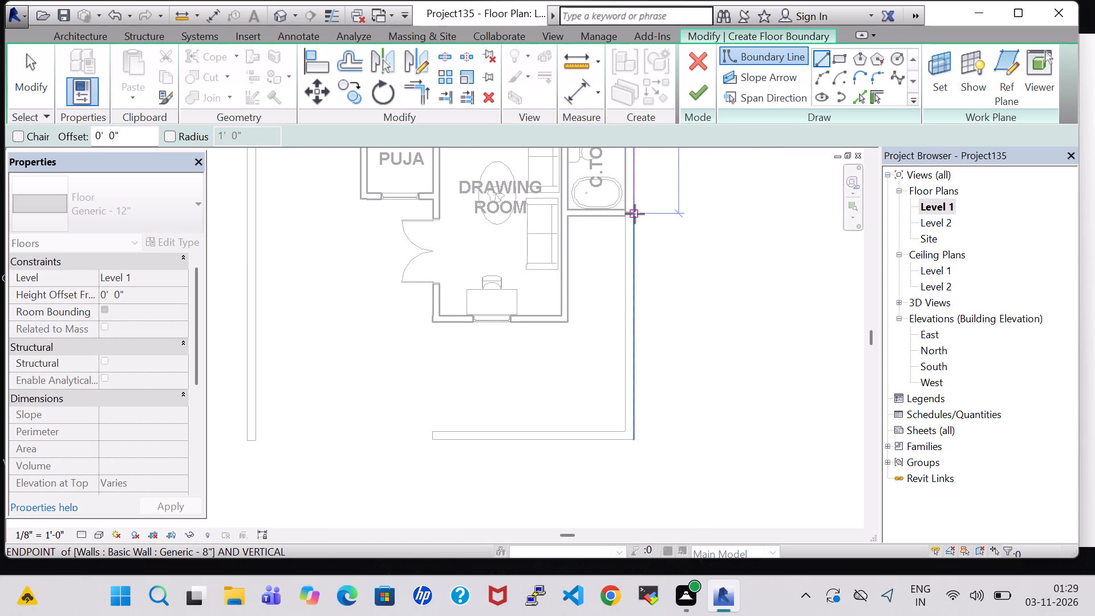
{"action": "scroll", "coordinate": [635, 214], "scroll_direction": "up", "scroll_amount": 8}
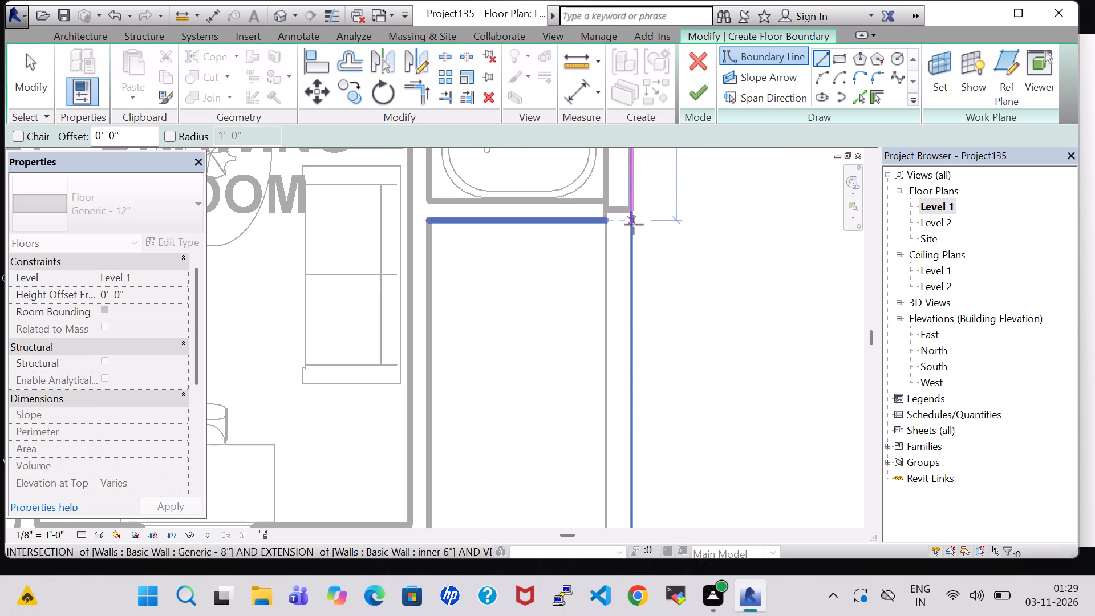
{"action": "left_click", "coordinate": [634, 225]}
Continue the floor boundary 5' 3" along C.TOILET's front wall and 8' 5" down DRAWING ROOM's outer side to its front corner.
{"action": "left_click", "coordinate": [634, 217]}
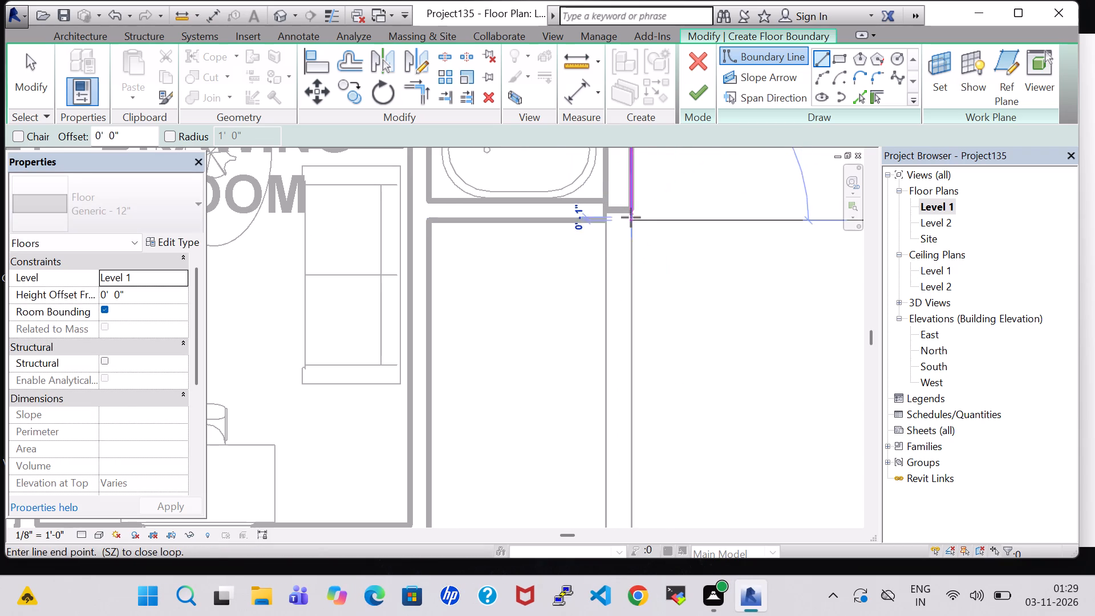
{"action": "left_click", "coordinate": [428, 221]}
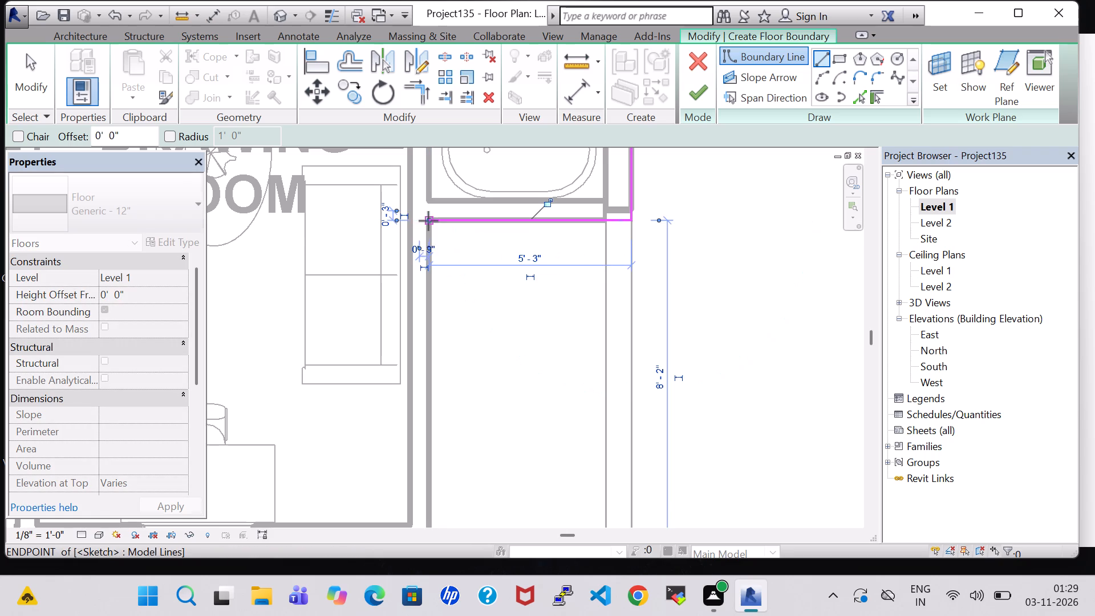
{"action": "left_click", "coordinate": [429, 225]}
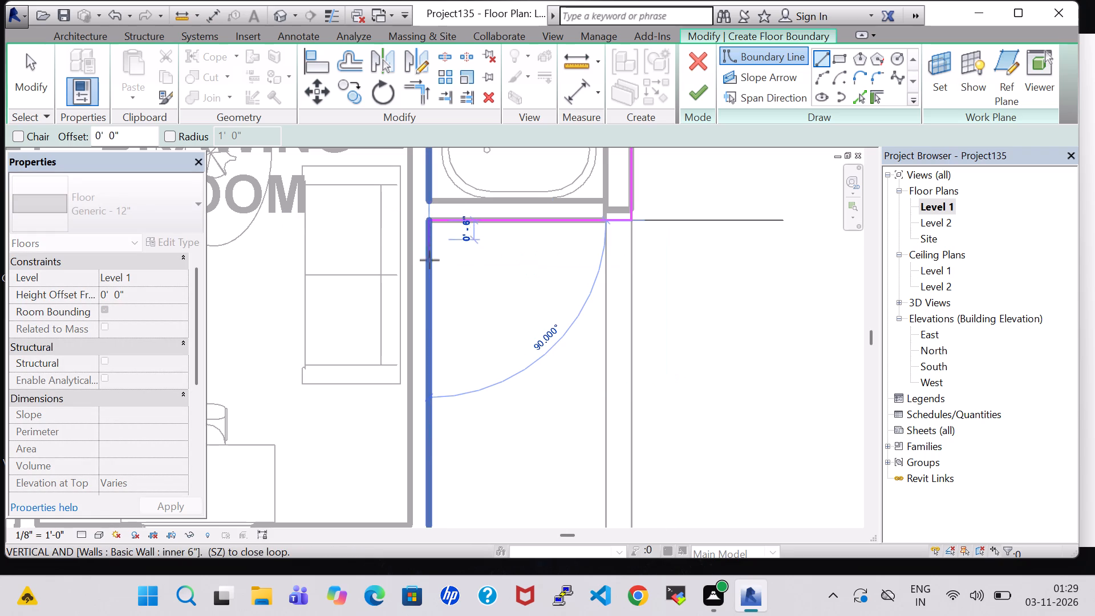
{"action": "middle_click_drag", "start_coordinate": [424, 475], "coordinate": [427, 289]}
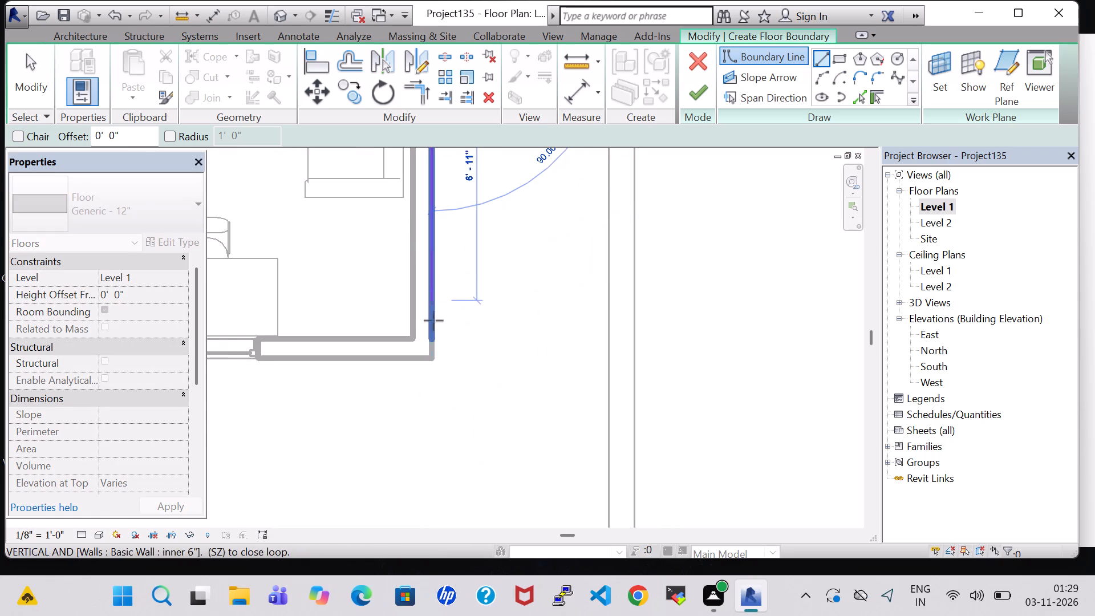
{"action": "left_click", "coordinate": [434, 359]}
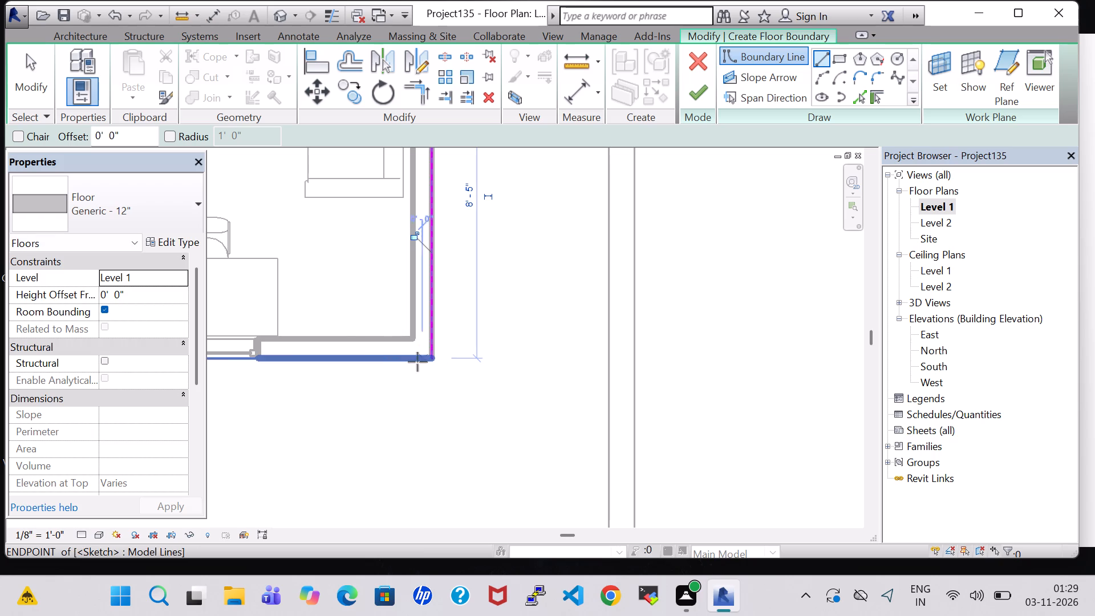
Continue the boundary 10' 8 1/2" across DRAWING ROOM's front wall and 9' 8" past its double door to the PUJA wall.
{"action": "middle_click_drag", "start_coordinate": [292, 355], "coordinate": [580, 364]}
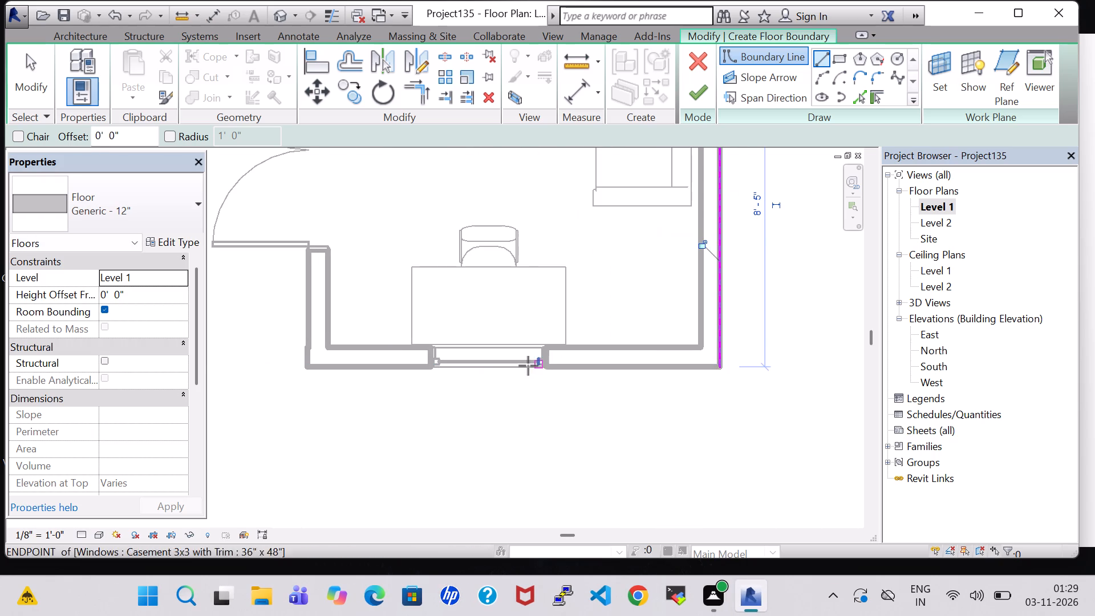
{"action": "left_click", "coordinate": [720, 364]}
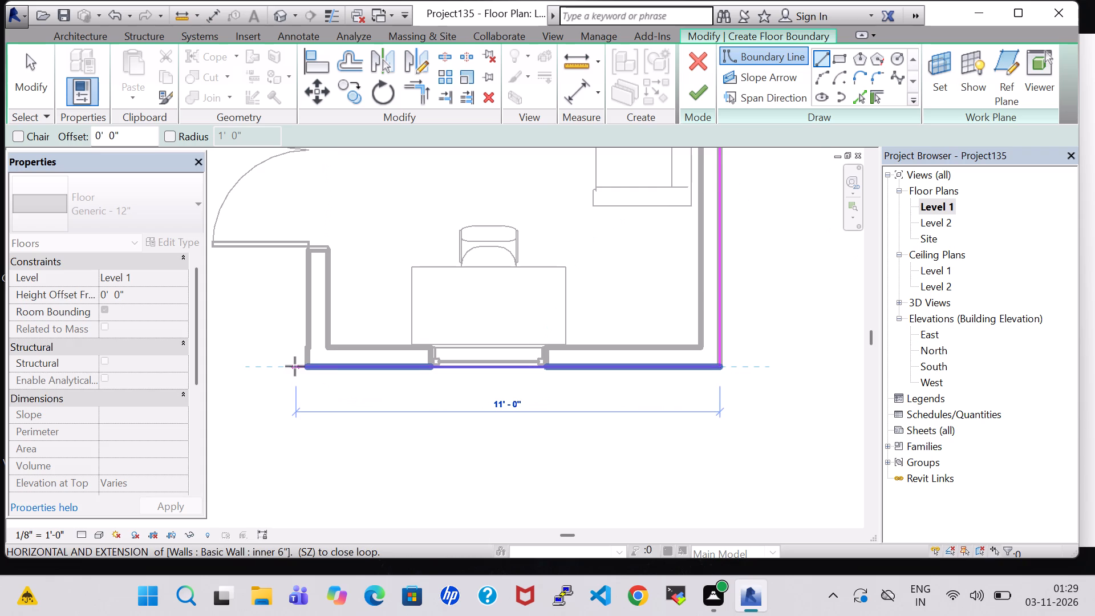
{"action": "scroll", "coordinate": [309, 368], "scroll_direction": "down", "scroll_amount": 8}
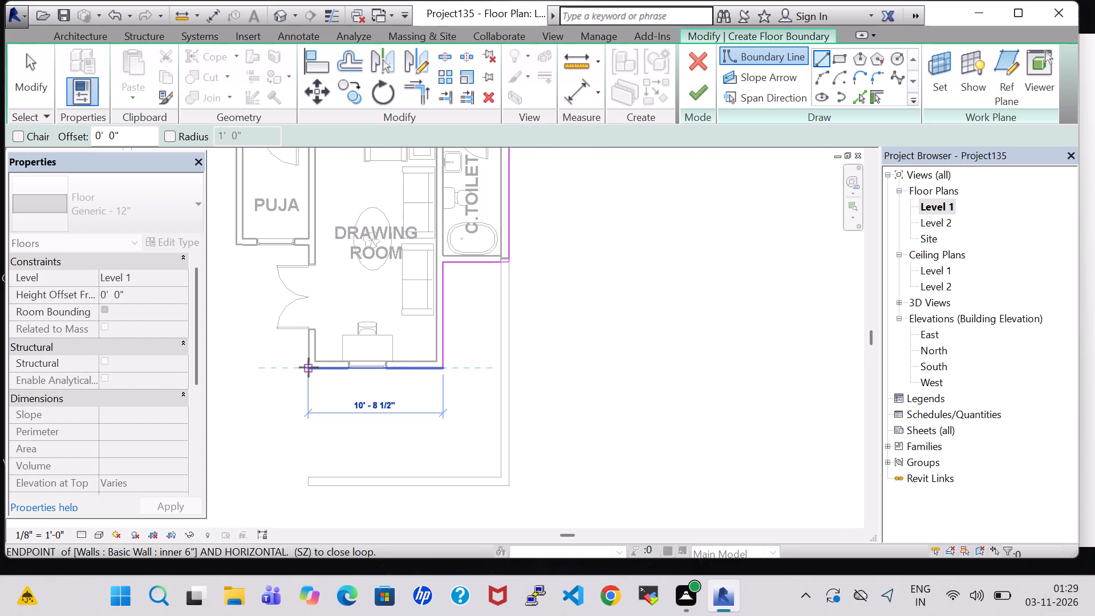
{"action": "left_click", "coordinate": [309, 367]}
{"action": "middle_click_drag", "start_coordinate": [328, 367], "coordinate": [368, 366]}
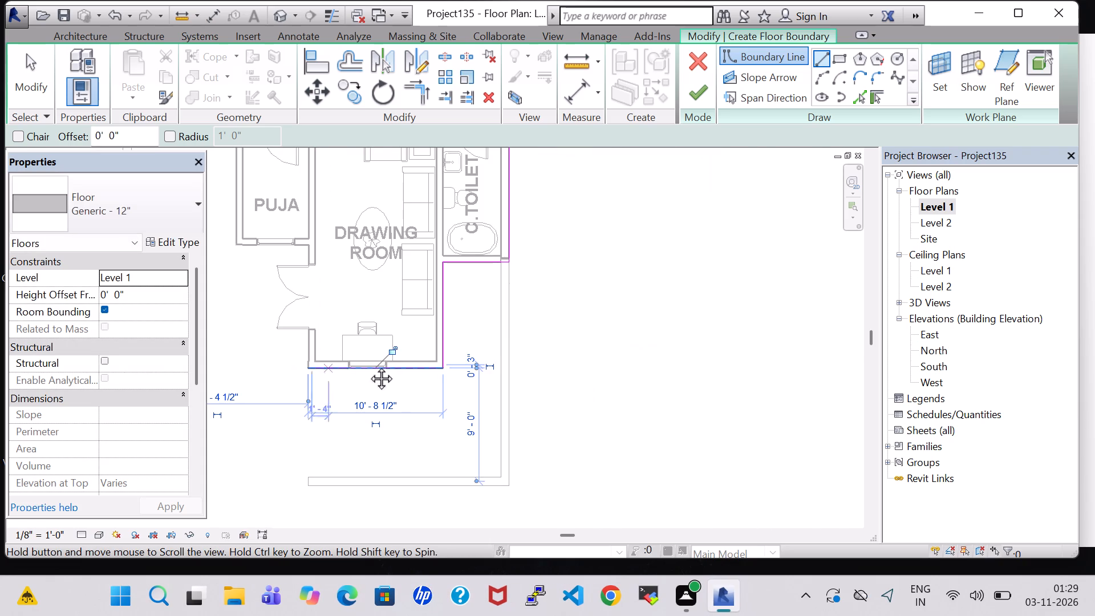
{"action": "middle_click_drag", "start_coordinate": [368, 366], "coordinate": [527, 371]}
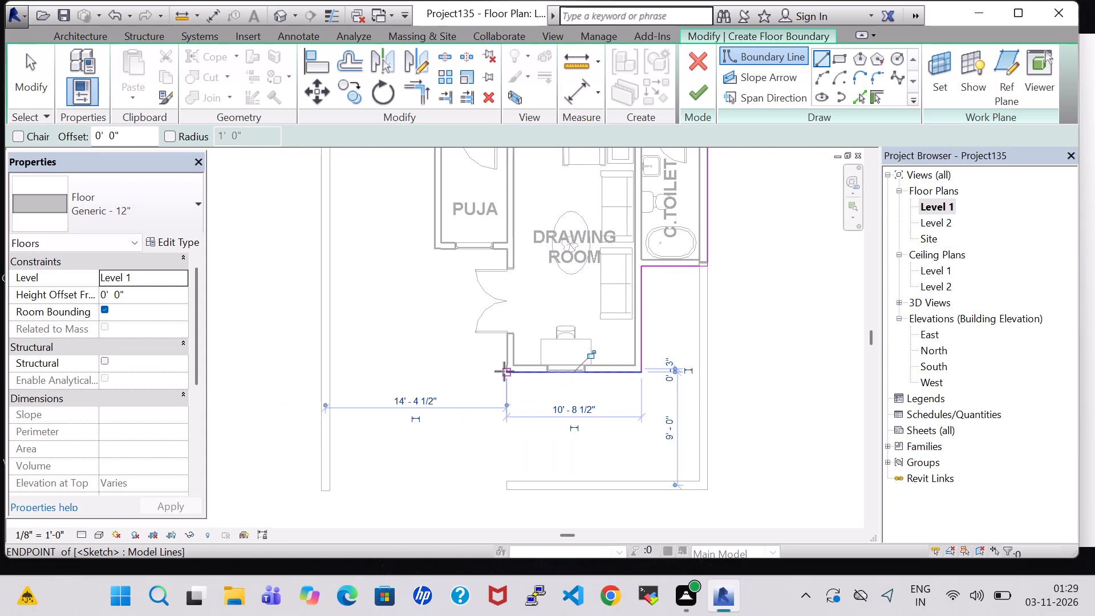
{"action": "scroll", "coordinate": [504, 371], "scroll_direction": "down", "scroll_amount": 2}
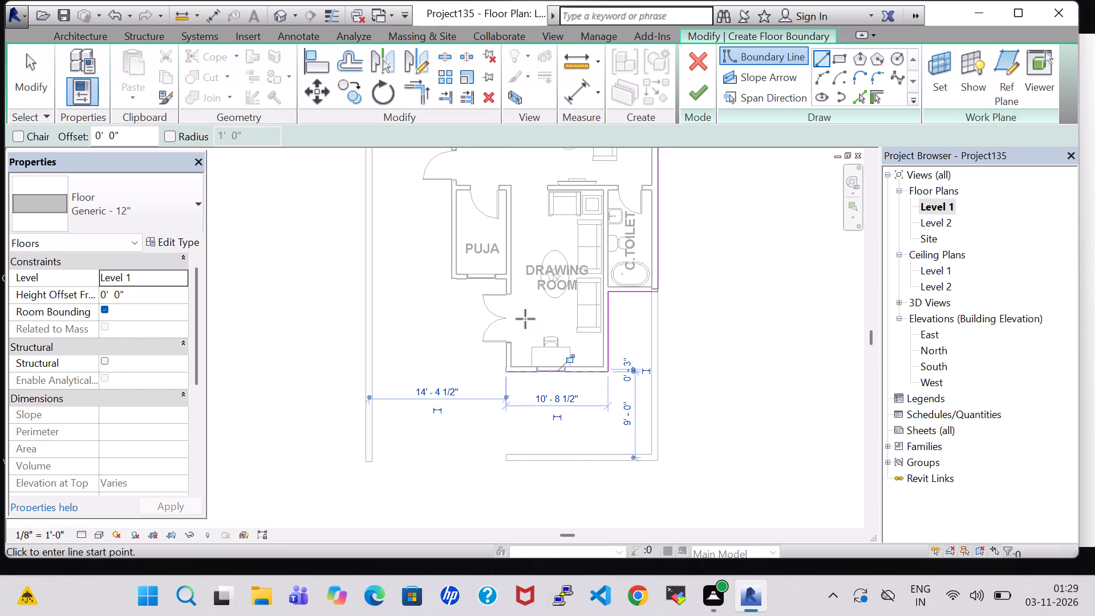
{"action": "scroll", "coordinate": [508, 366], "scroll_direction": "up", "scroll_amount": 8}
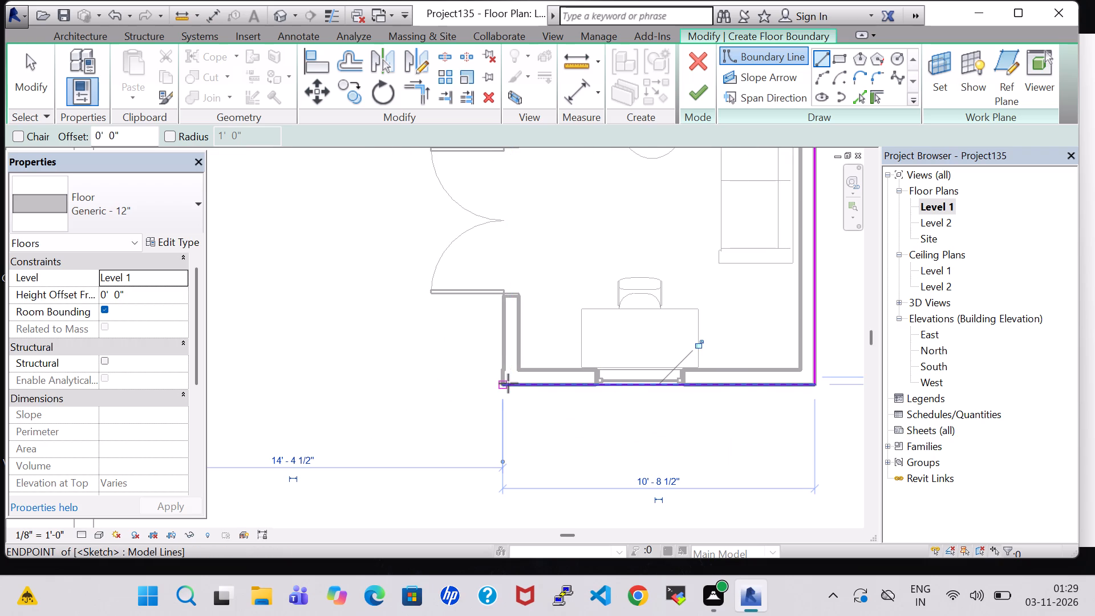
{"action": "left_click", "coordinate": [501, 386]}
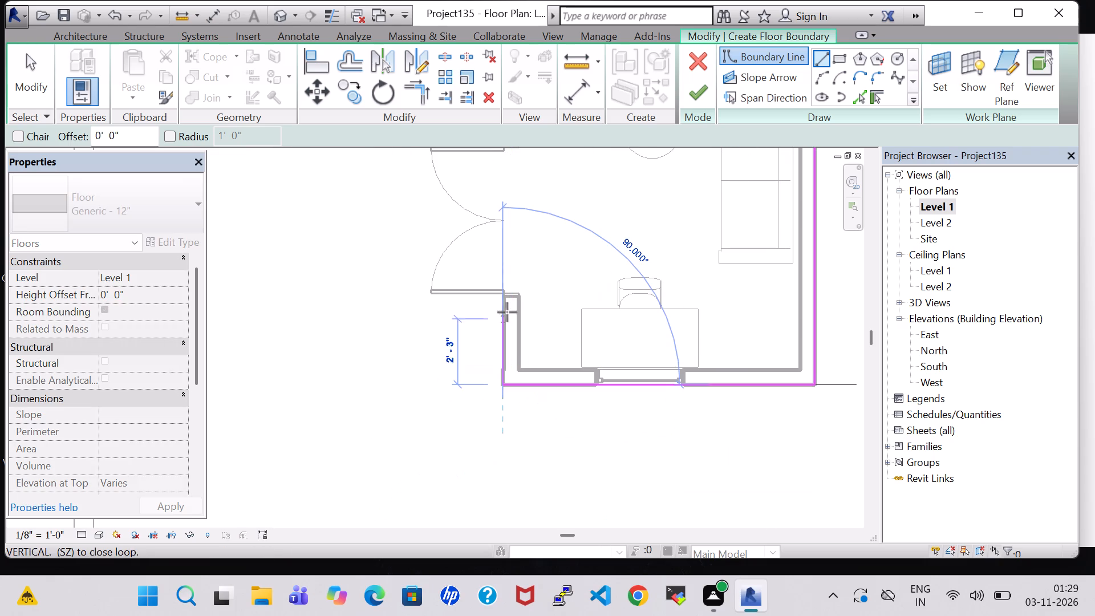
{"action": "middle_click_drag", "start_coordinate": [496, 210], "coordinate": [530, 411]}
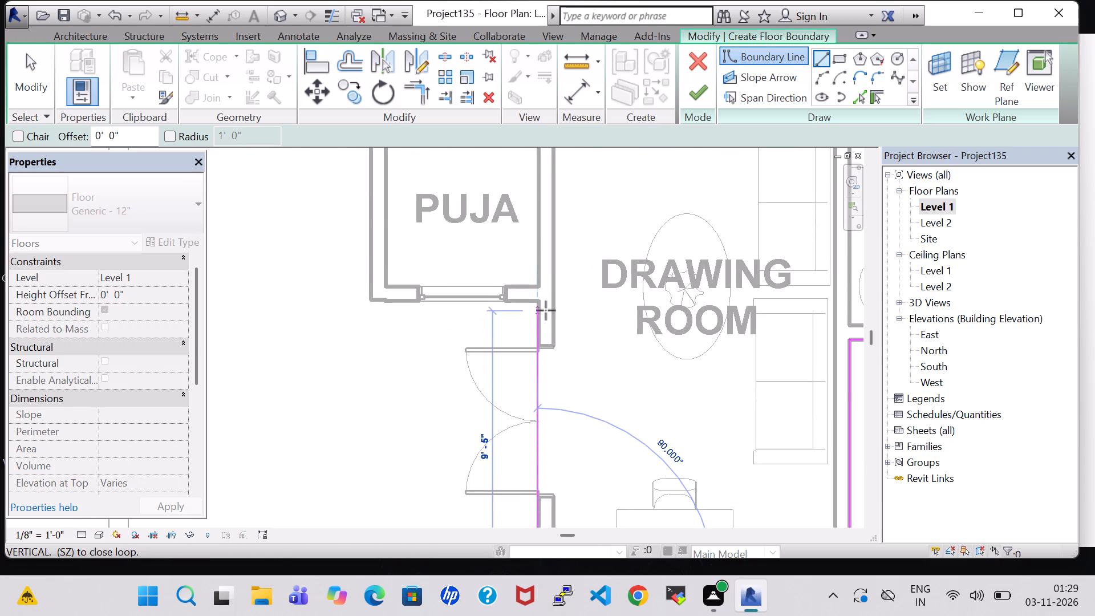
{"action": "left_click", "coordinate": [539, 303]}
Continue the boundary 5' 8 1/2" along PUJA's front wall and 14' 7" up its outer side to the KITCHEN's front wall line.
{"action": "left_click", "coordinate": [536, 303]}
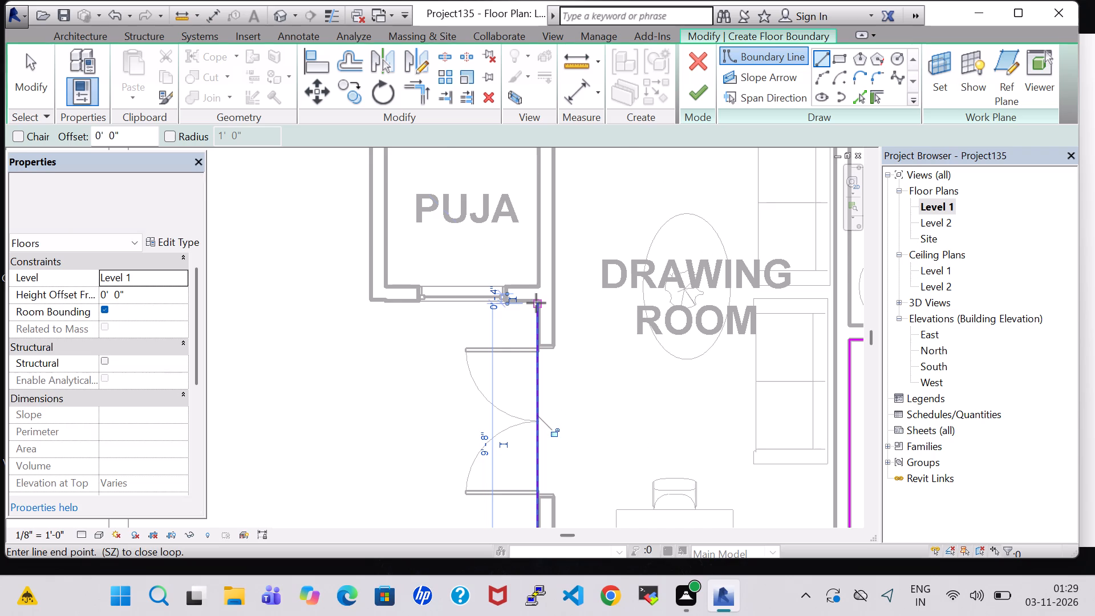
{"action": "left_click", "coordinate": [371, 301]}
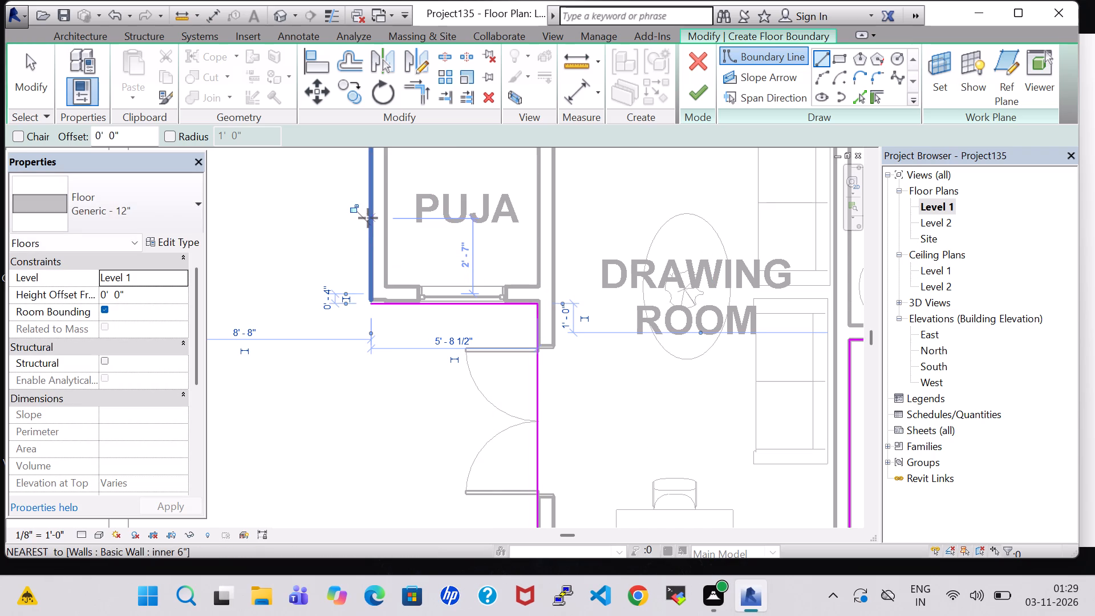
{"action": "left_click", "coordinate": [369, 305]}
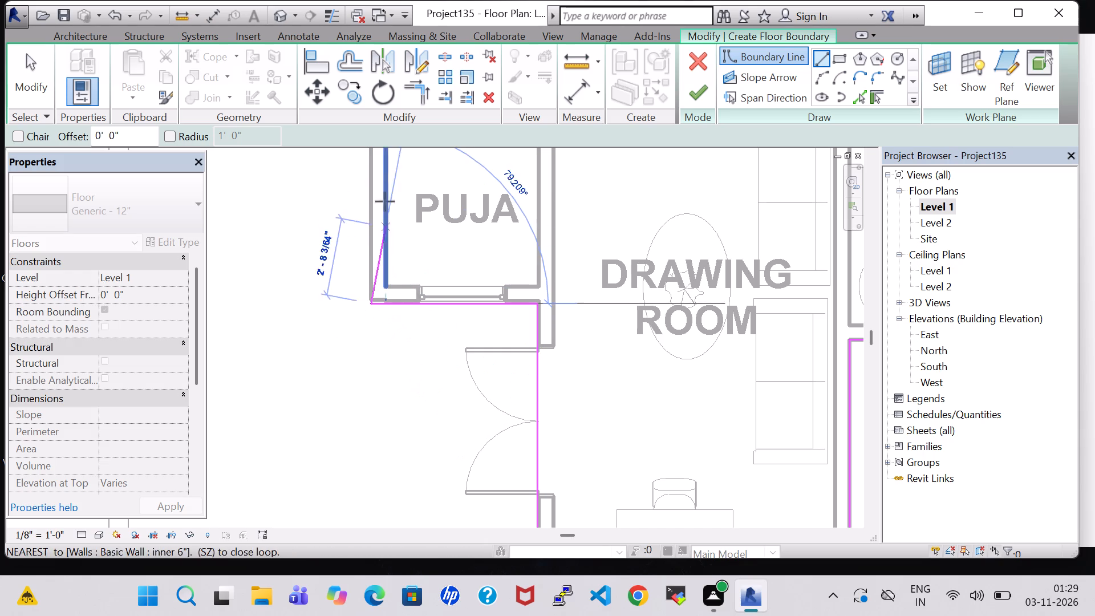
{"action": "middle_click_drag", "start_coordinate": [377, 172], "coordinate": [471, 474]}
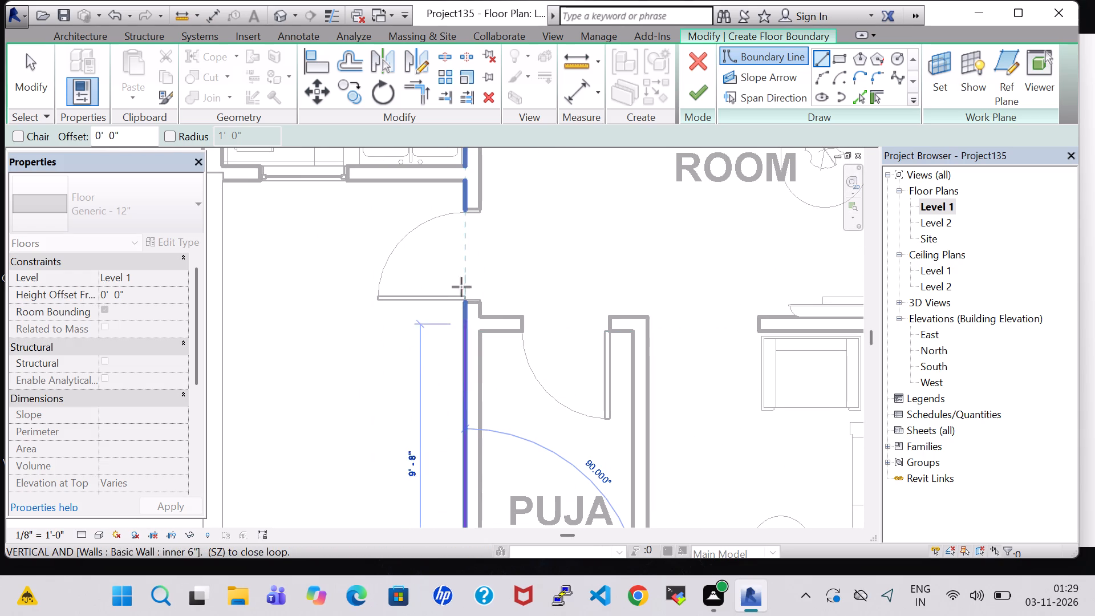
{"action": "left_click", "coordinate": [460, 186]}
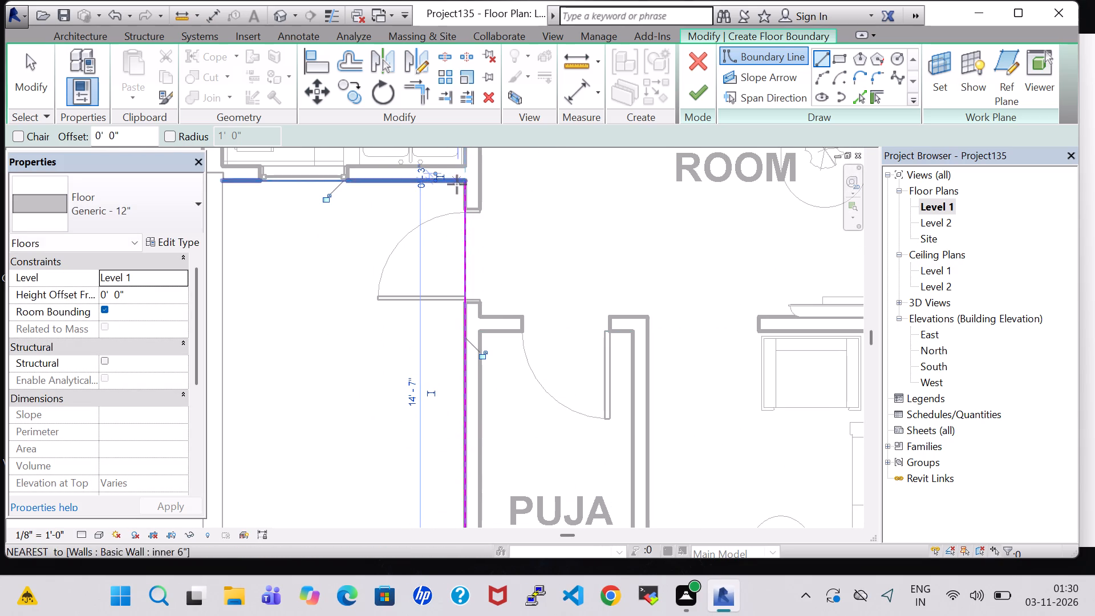
Sketch the boundary line 9' 0" along the outer face of the KITCHEN's front wall to the outer side wall.
{"action": "left_click", "coordinate": [464, 182]}
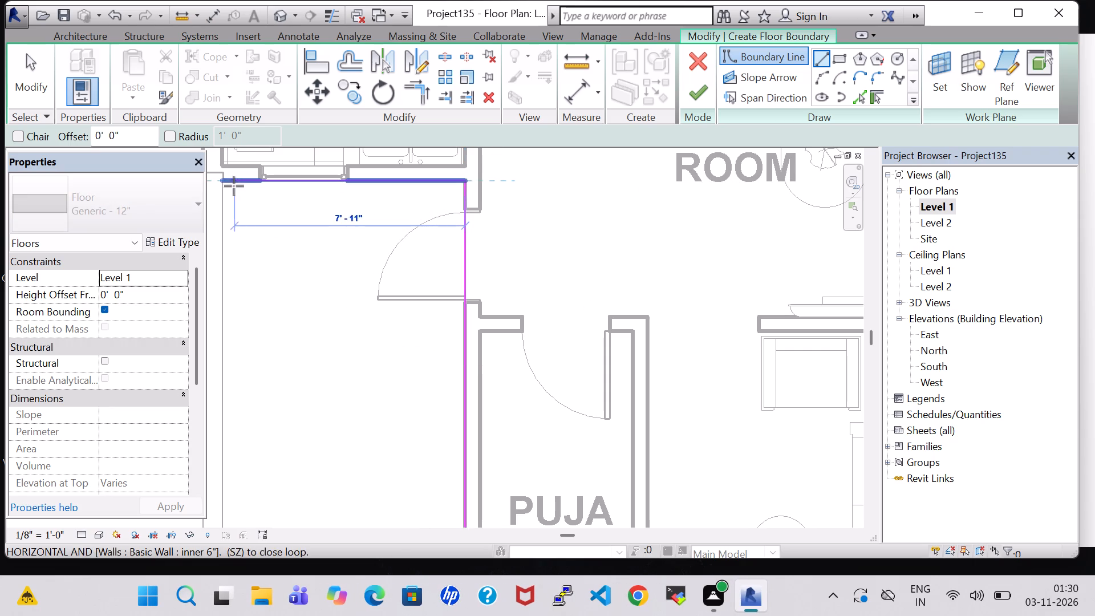
{"action": "middle_click_drag", "start_coordinate": [236, 188], "coordinate": [405, 269]}
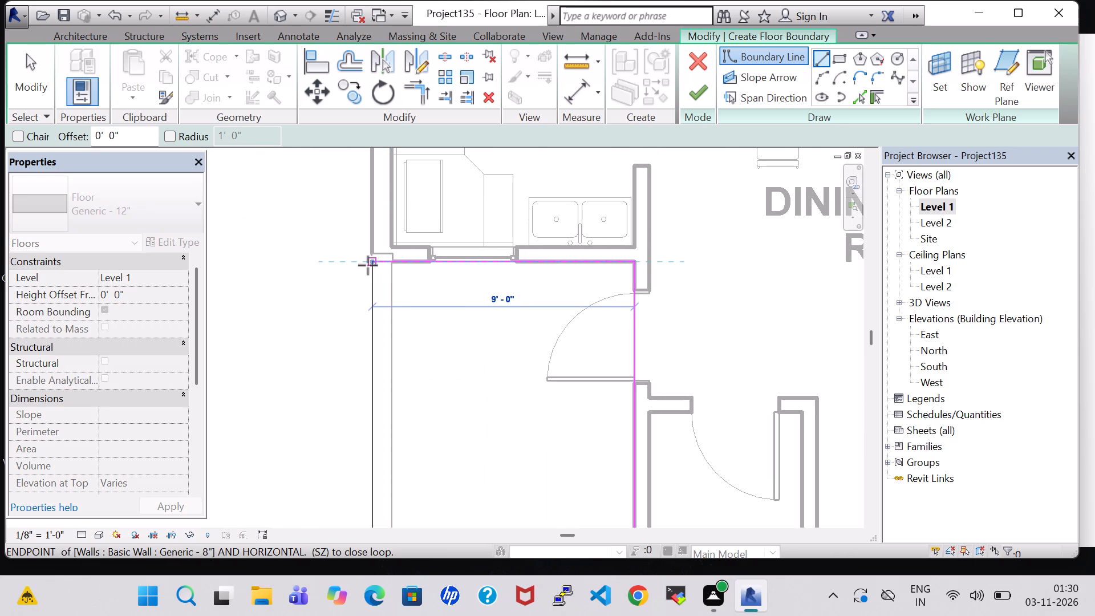
{"action": "left_click", "coordinate": [375, 265]}
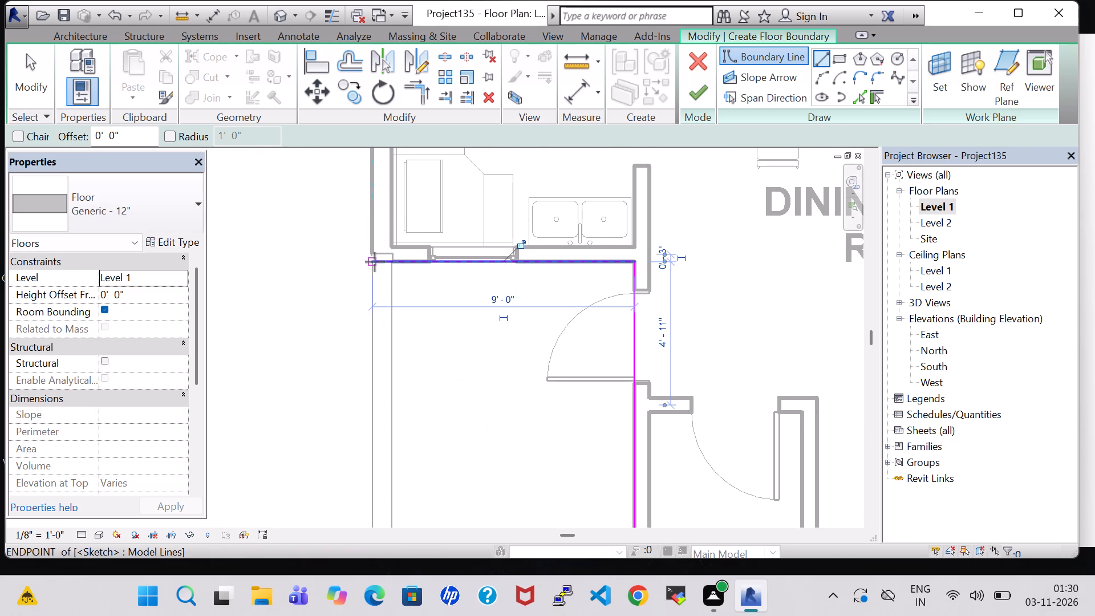
Close the floor boundary with a line up the outer side wall from KITCHEN's front corner to BEDROOM-1's rear corner, and finish the floor.
{"action": "left_click", "coordinate": [375, 262]}
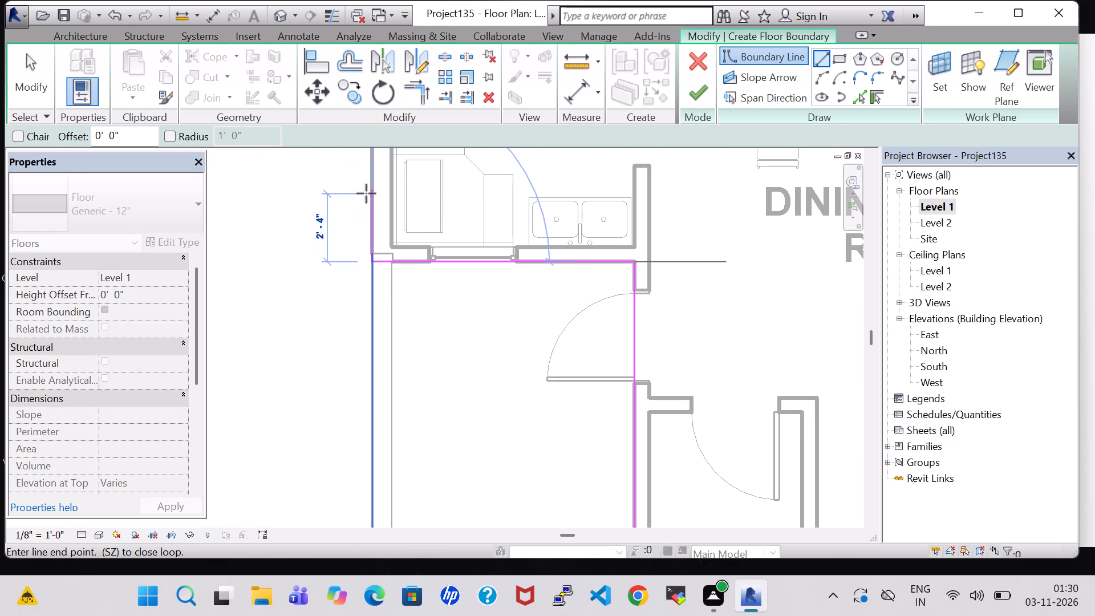
{"action": "scroll", "coordinate": [370, 200], "scroll_direction": "down", "scroll_amount": 3}
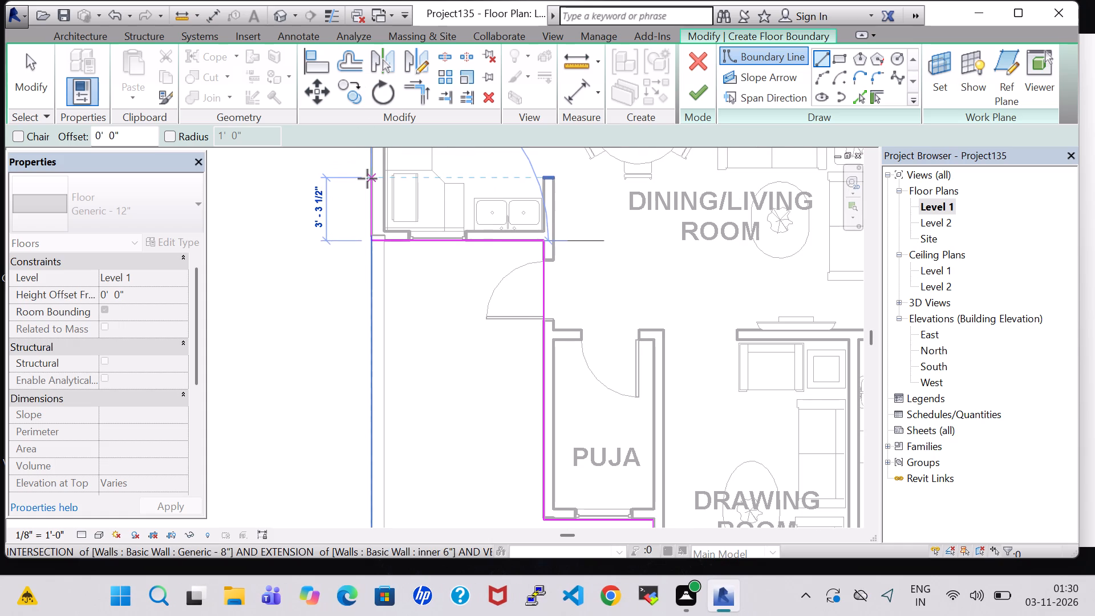
{"action": "middle_click", "coordinate": [372, 185]}
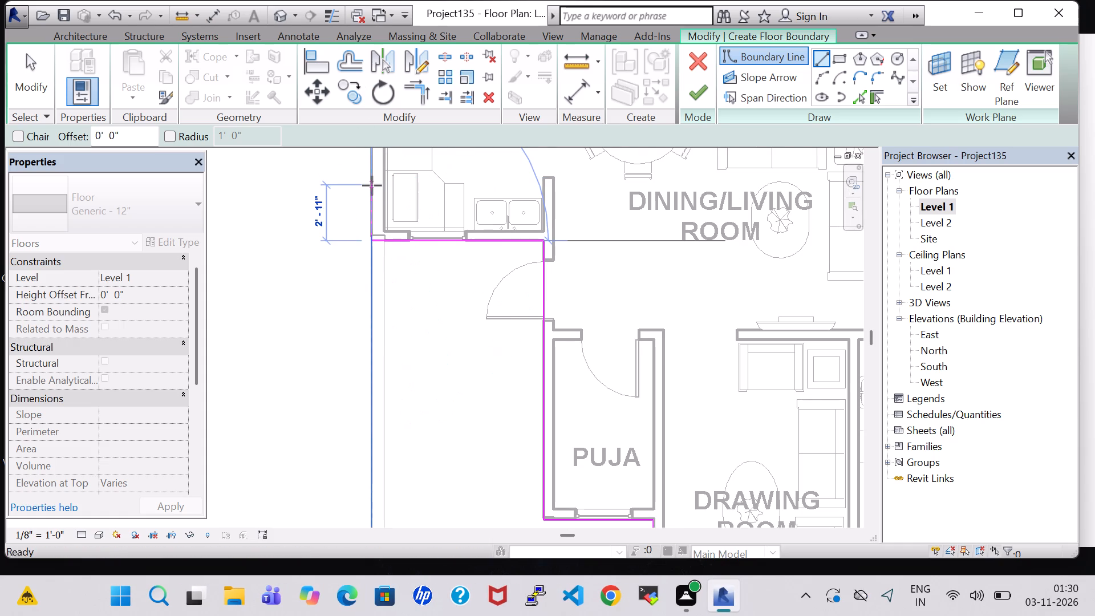
{"action": "middle_click_drag", "start_coordinate": [372, 200], "coordinate": [404, 488]}
{"action": "scroll", "coordinate": [404, 488], "scroll_direction": "up", "scroll_amount": 1}
{"action": "middle_click_drag", "start_coordinate": [405, 216], "coordinate": [402, 380]}
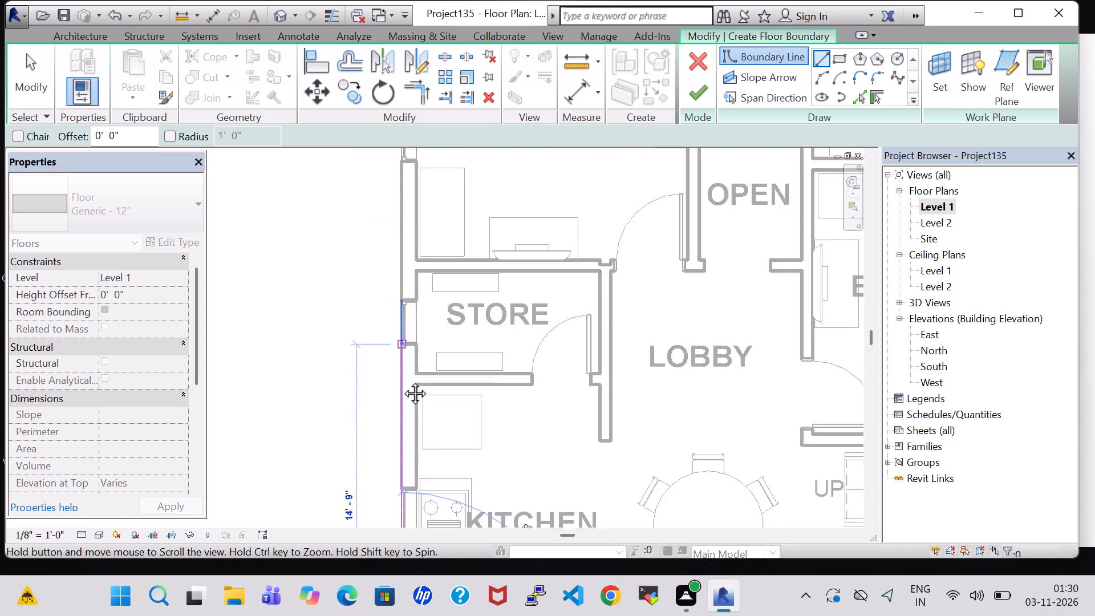
{"action": "middle_click_drag", "start_coordinate": [402, 380], "coordinate": [409, 494]}
{"action": "middle_click", "coordinate": [407, 202]}
{"action": "middle_click_drag", "start_coordinate": [407, 202], "coordinate": [409, 435]}
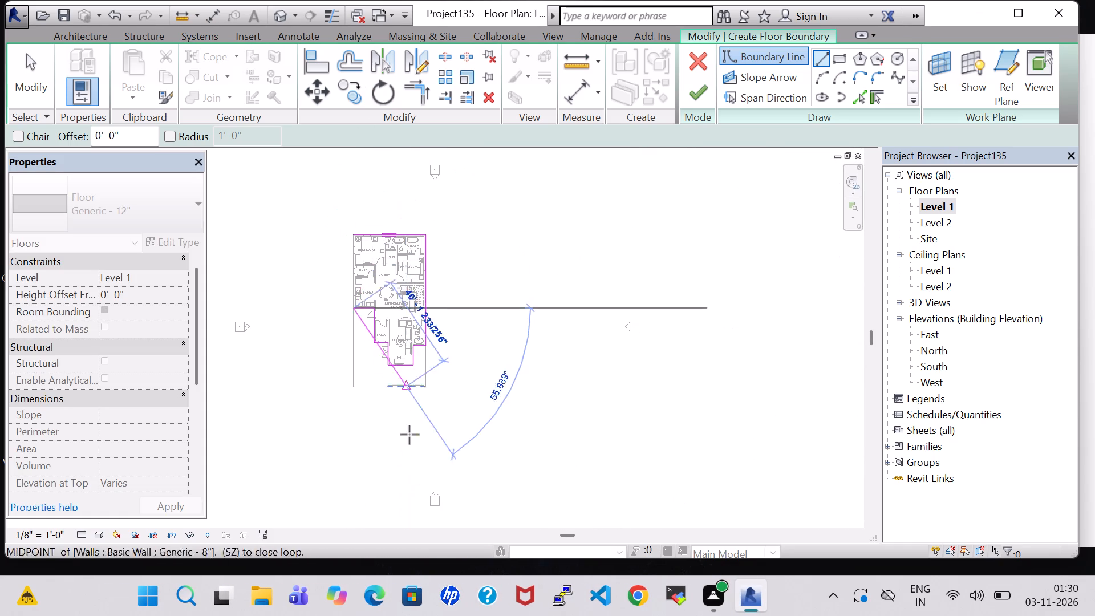
{"action": "middle_click_drag", "start_coordinate": [409, 435], "coordinate": [409, 441]}
{"action": "scroll", "coordinate": [359, 252], "scroll_direction": "up", "scroll_amount": 9}
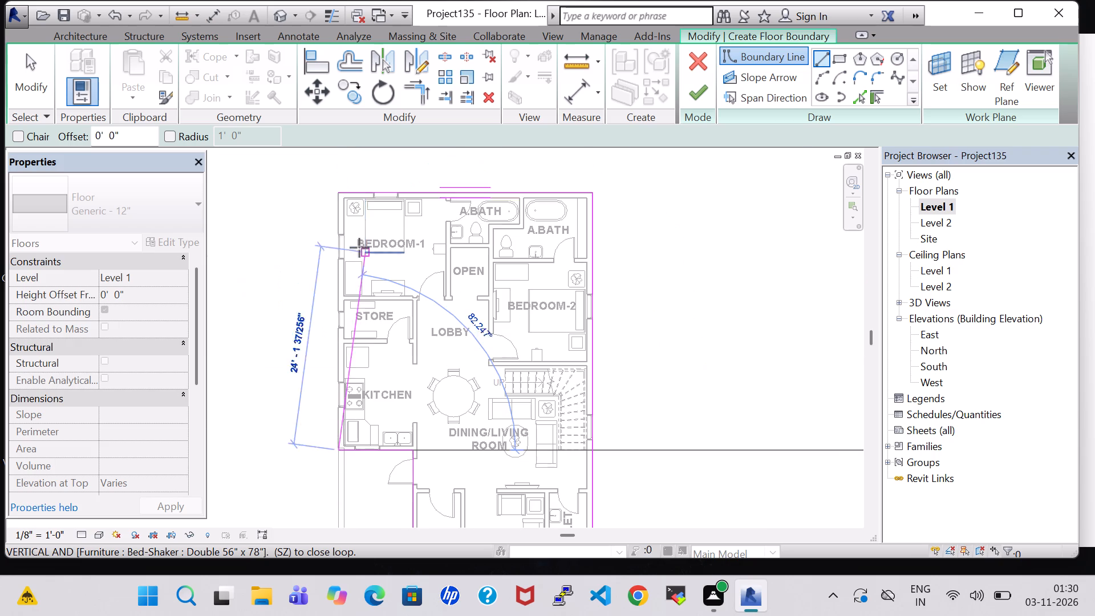
{"action": "left_click", "coordinate": [339, 191]}
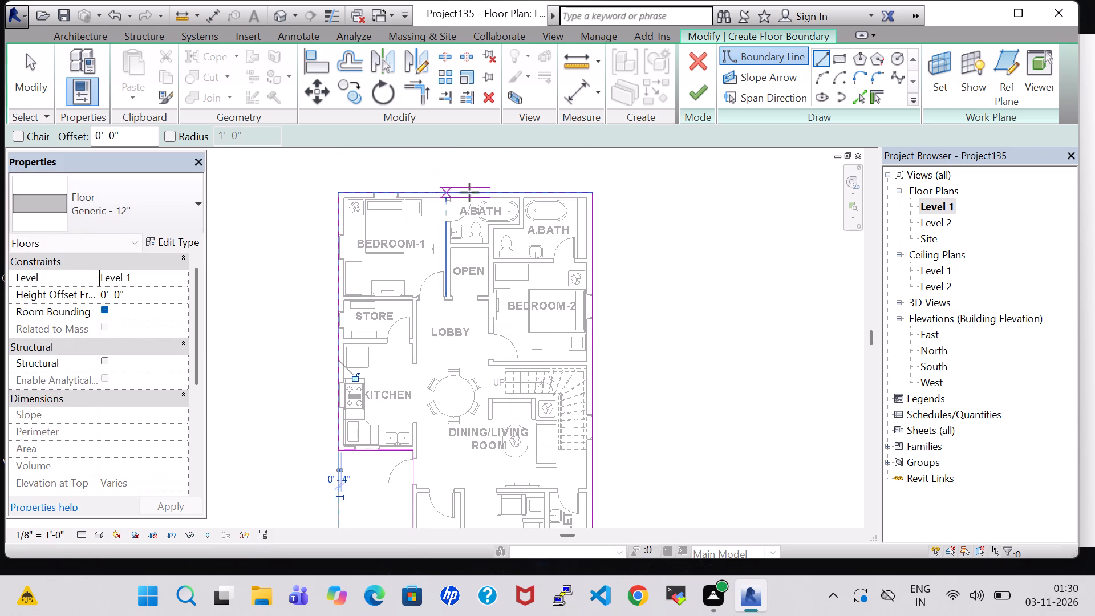
{"action": "left_click", "coordinate": [688, 93]}
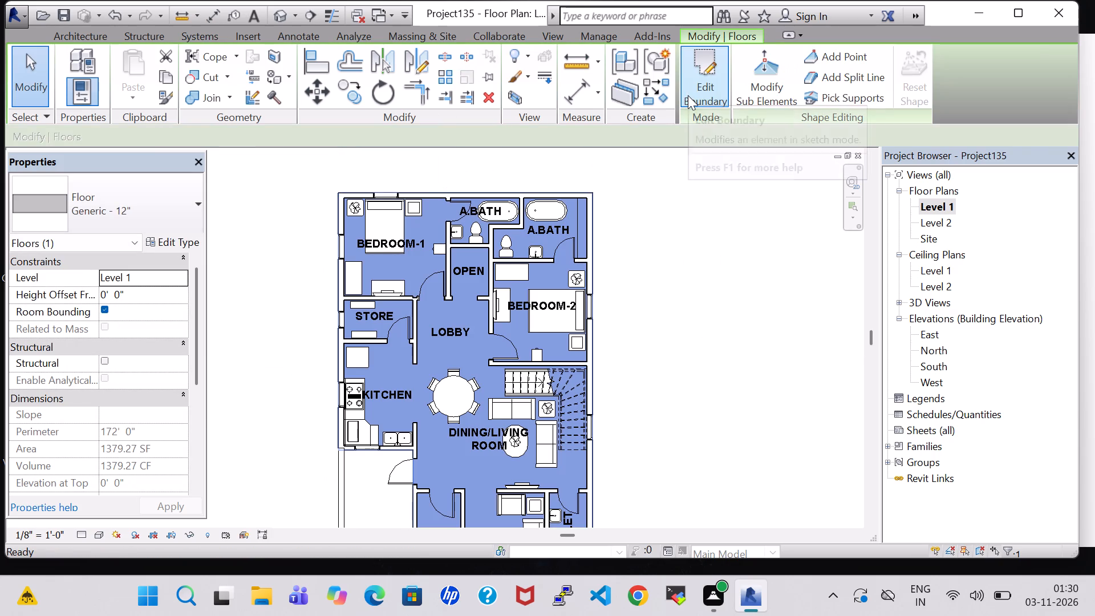
In the default 3D view, delete the raised Generic - 8" wall standing above the front boundary wall.
{"action": "left_click", "coordinate": [278, 18]}
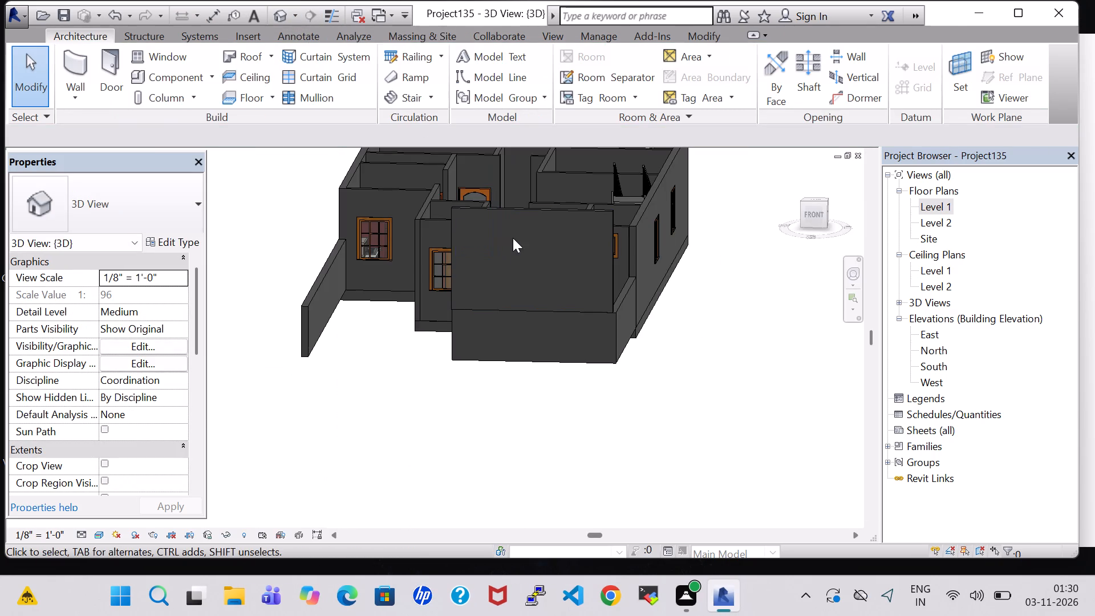
{"action": "middle_click_drag", "start_coordinate": [398, 321], "coordinate": [402, 327], "text": "shift"}
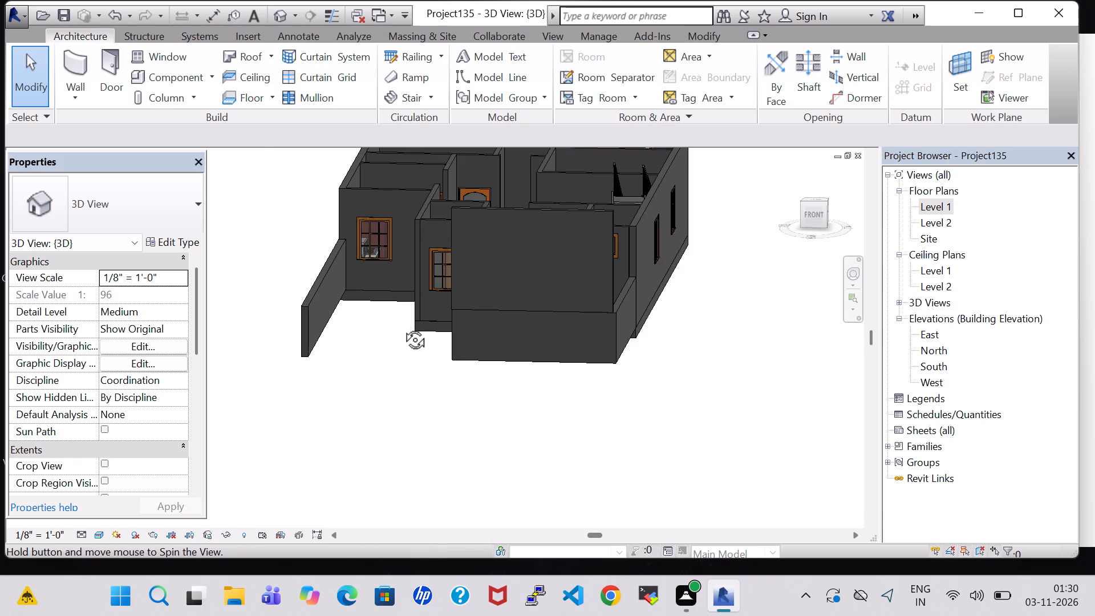
{"action": "middle_click_drag", "start_coordinate": [402, 327], "coordinate": [438, 367], "text": "shift"}
{"action": "left_click", "coordinate": [638, 261]}
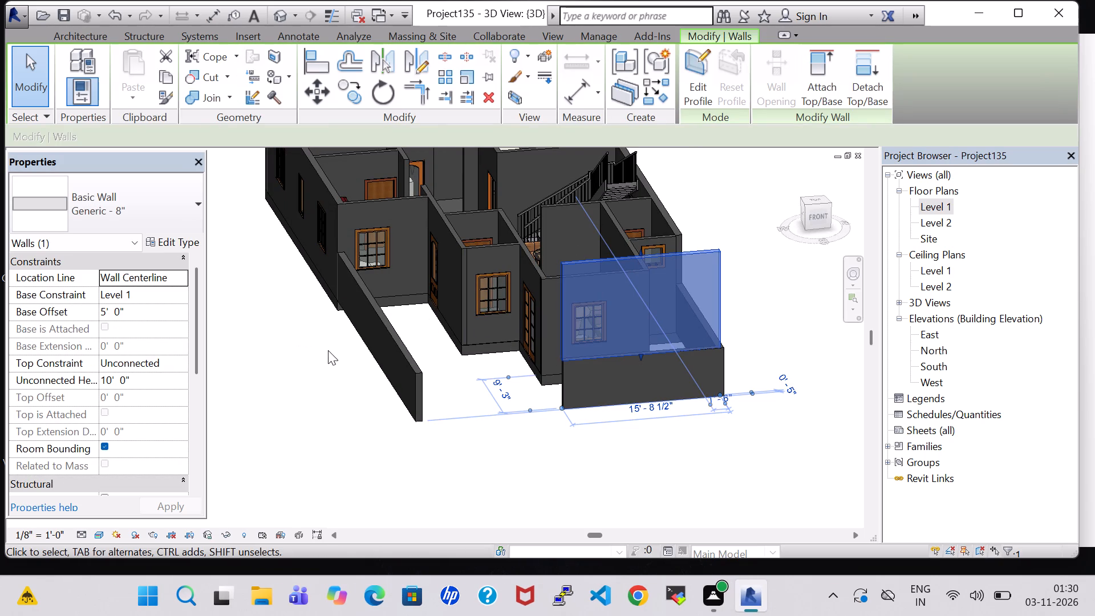
{"action": "key", "text": "Delete"}
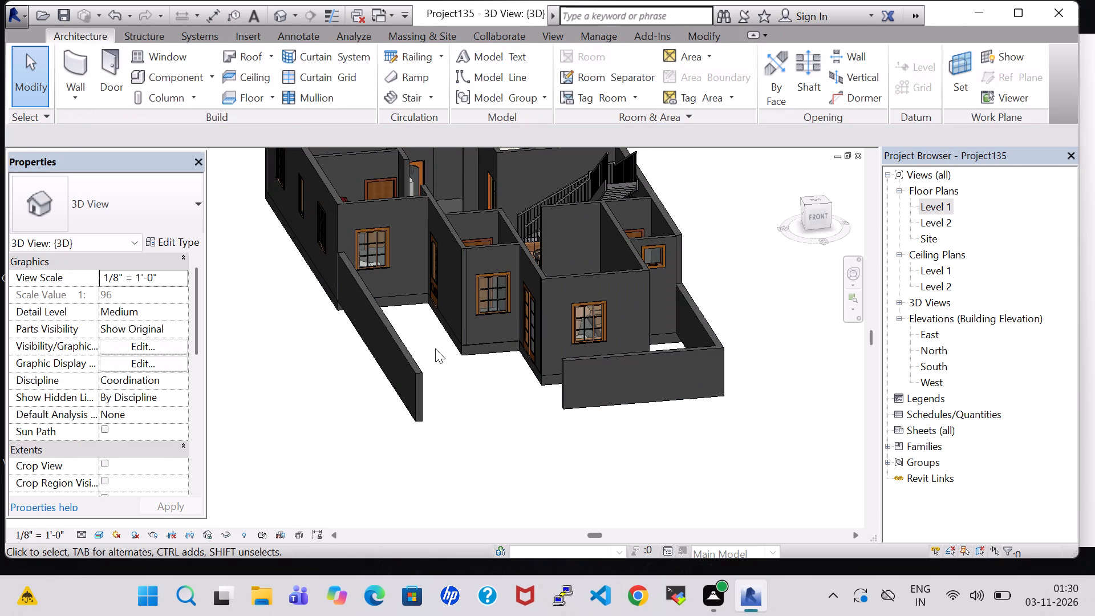
Duplicate the wall type of the side boundary wall beside the kitchen's front as Generic - 5'.
{"action": "scroll", "coordinate": [436, 352], "scroll_direction": "down", "scroll_amount": 2}
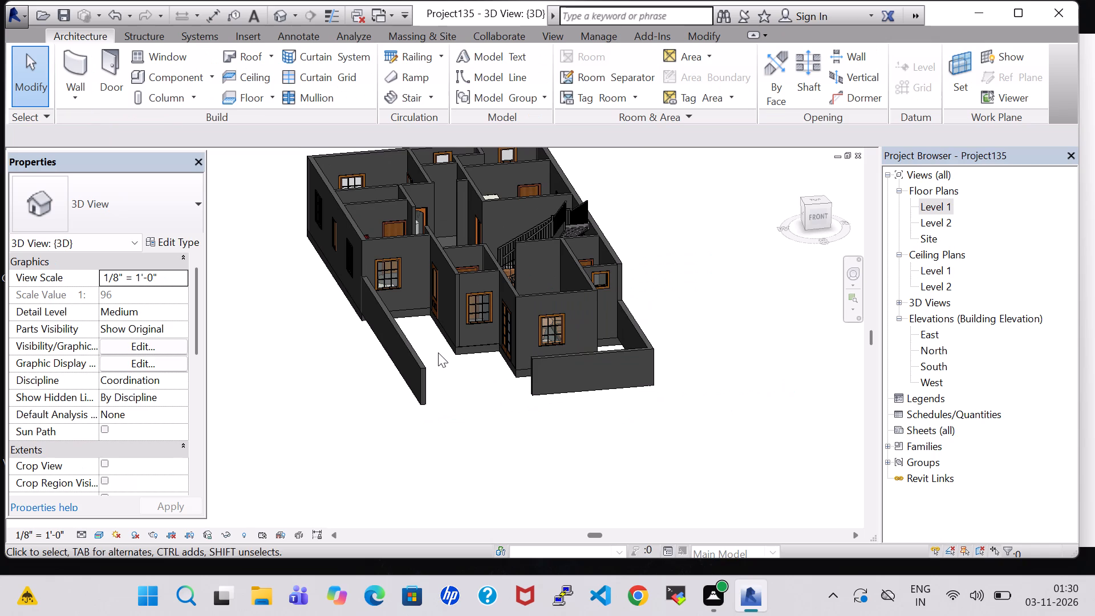
{"action": "left_click", "coordinate": [551, 290]}
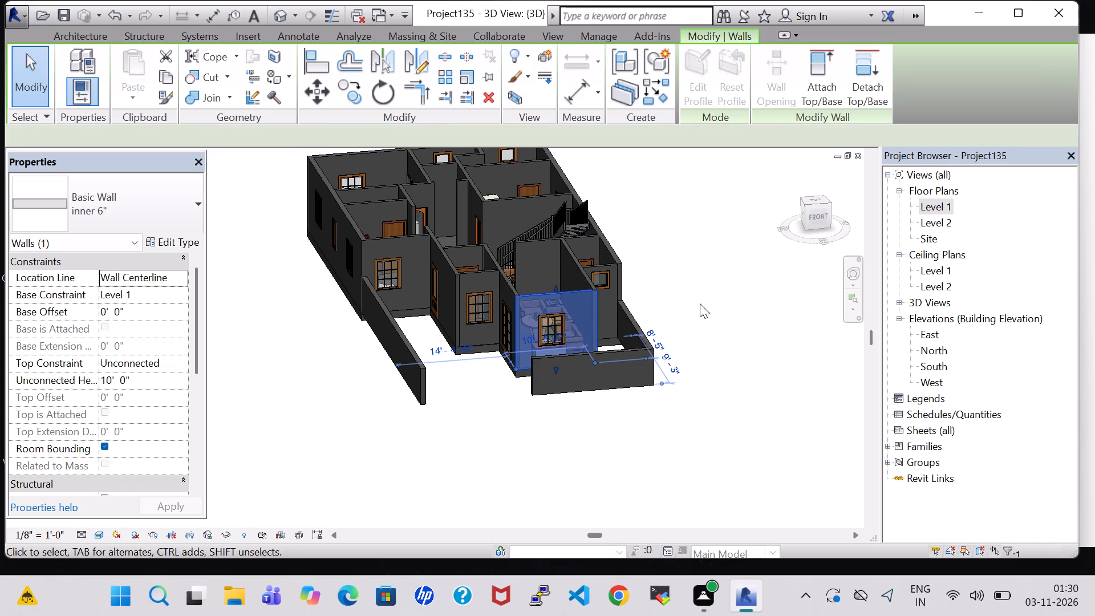
{"action": "double_click", "coordinate": [721, 299]}
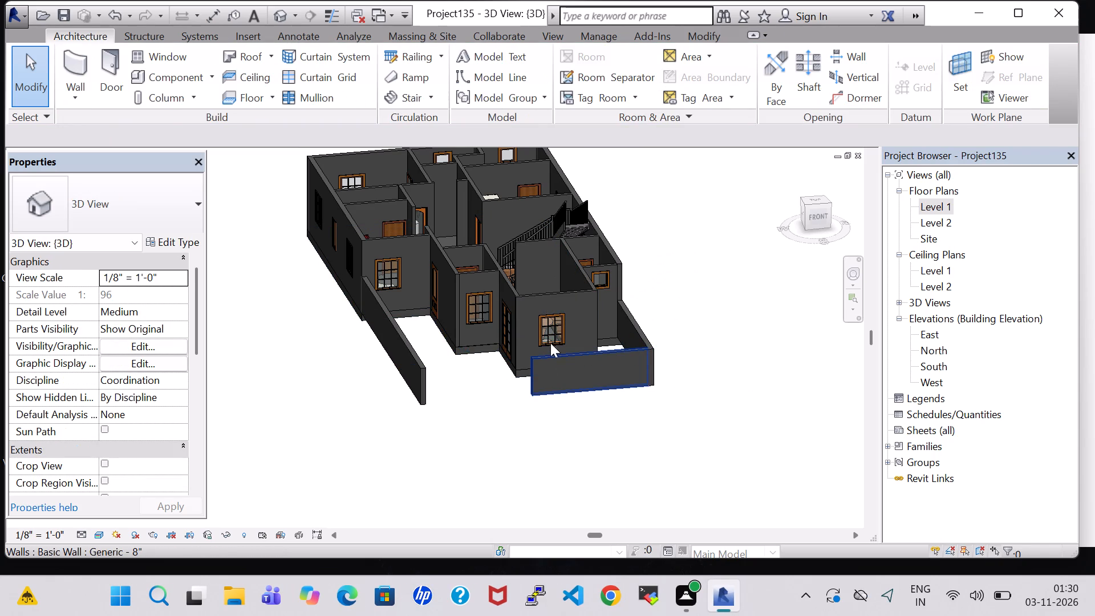
{"action": "left_click", "coordinate": [421, 364]}
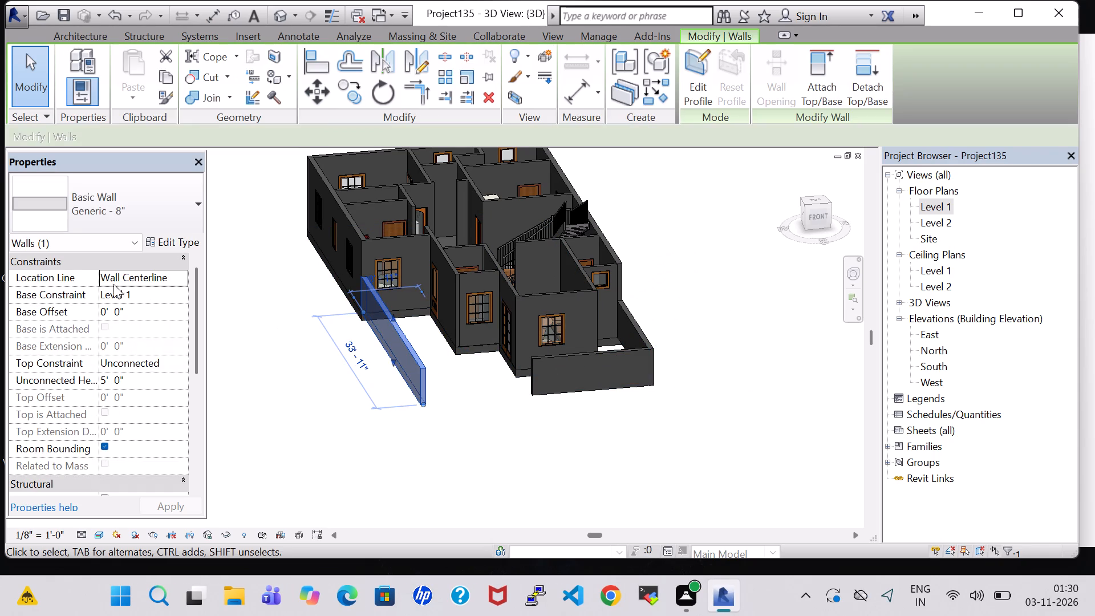
{"action": "left_click", "coordinate": [188, 238]}
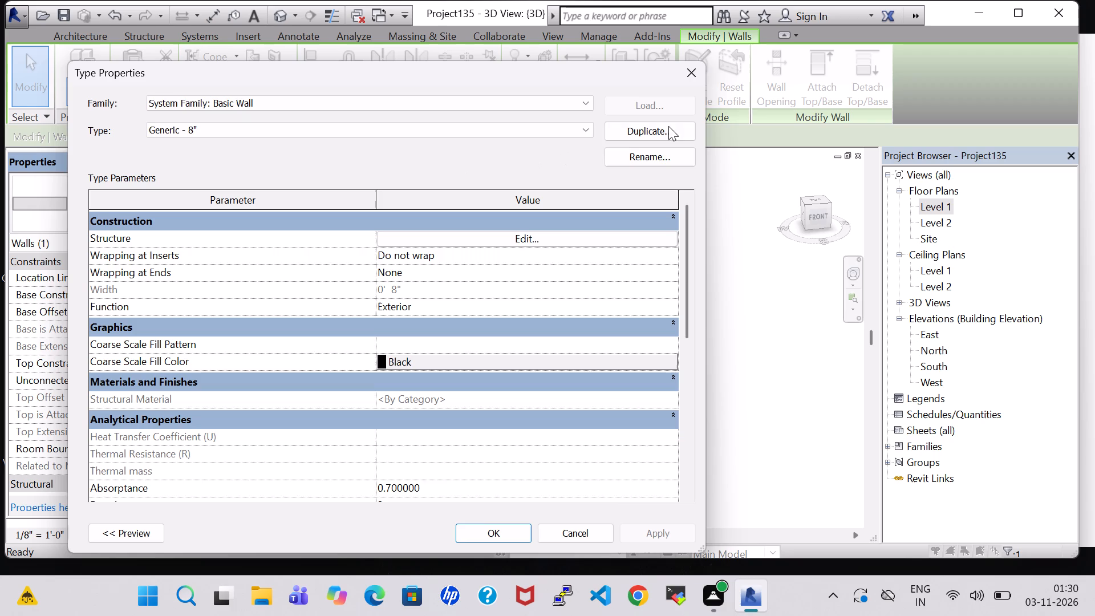
{"action": "left_click", "coordinate": [624, 129]}
{"action": "left_click", "coordinate": [382, 305]}
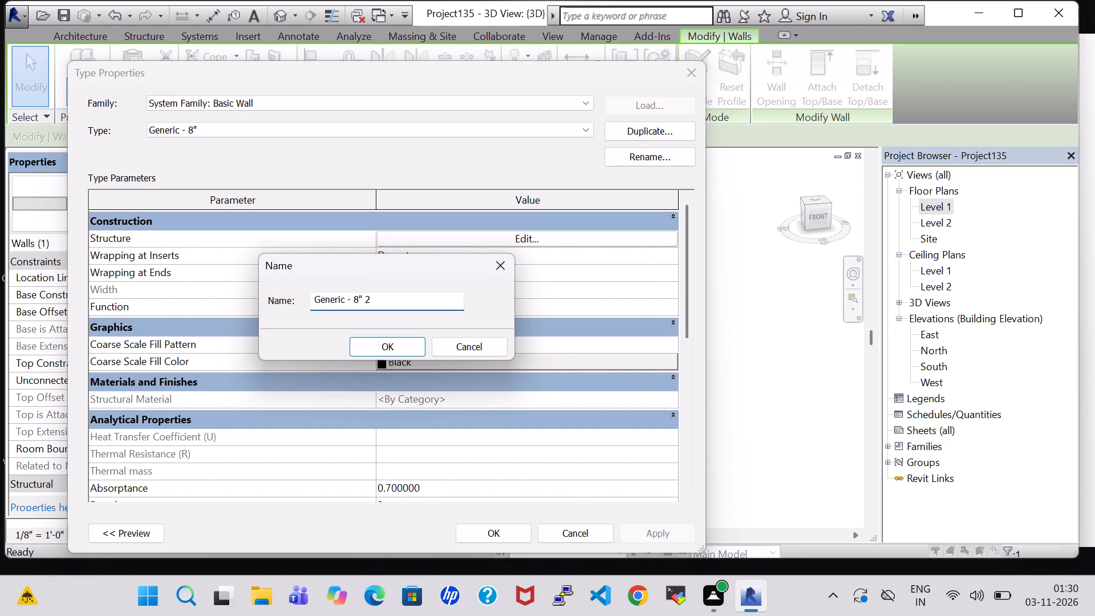
{"action": "key", "text": "BackSpace"}
{"action": "key", "text": "BackSpace"}
{"action": "key", "text": "BackSpace"}
{"action": "key", "text": "BackSpace"}
{"action": "key", "text": "5"}
{"action": "key", "text": "apostrophe"}
{"action": "key", "text": "Return"}
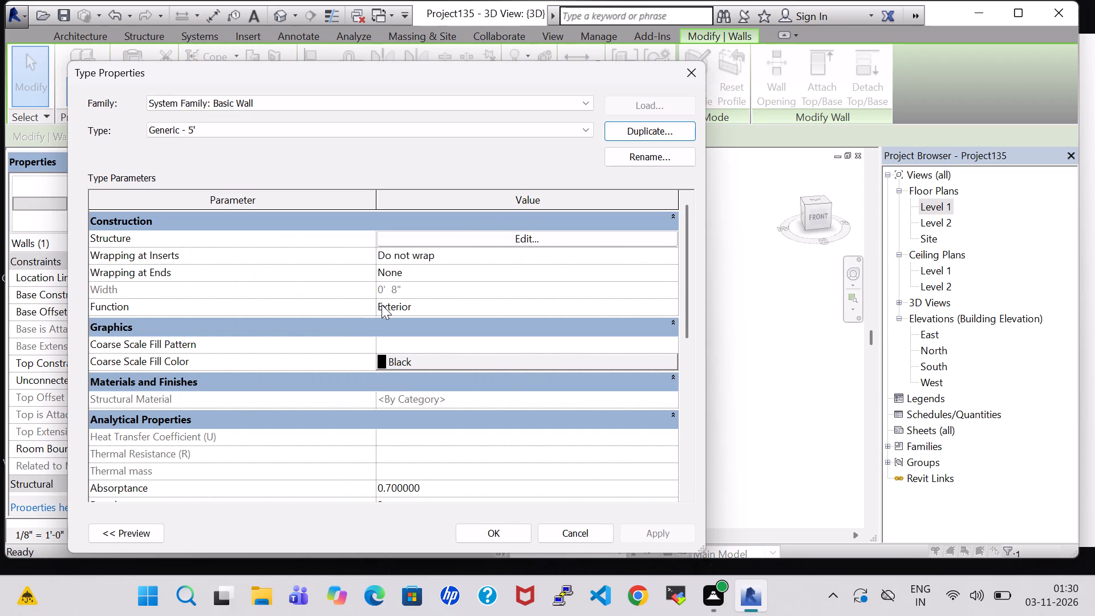
Assign the Birch material to the structure layer of the Generic - 5' wall type.
{"action": "left_click", "coordinate": [535, 243]}
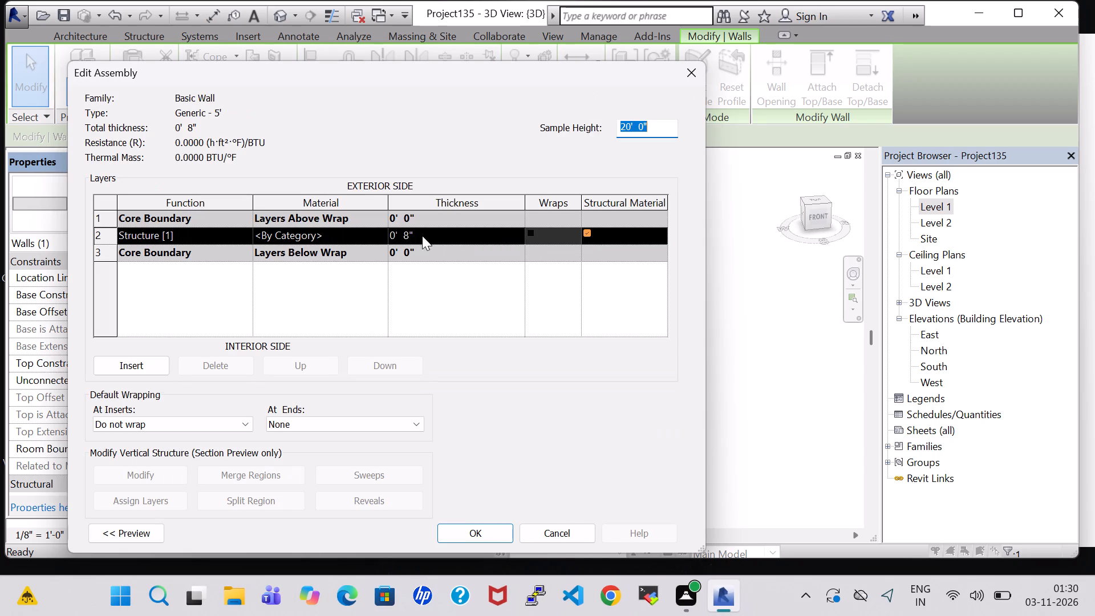
{"action": "left_click", "coordinate": [383, 229]}
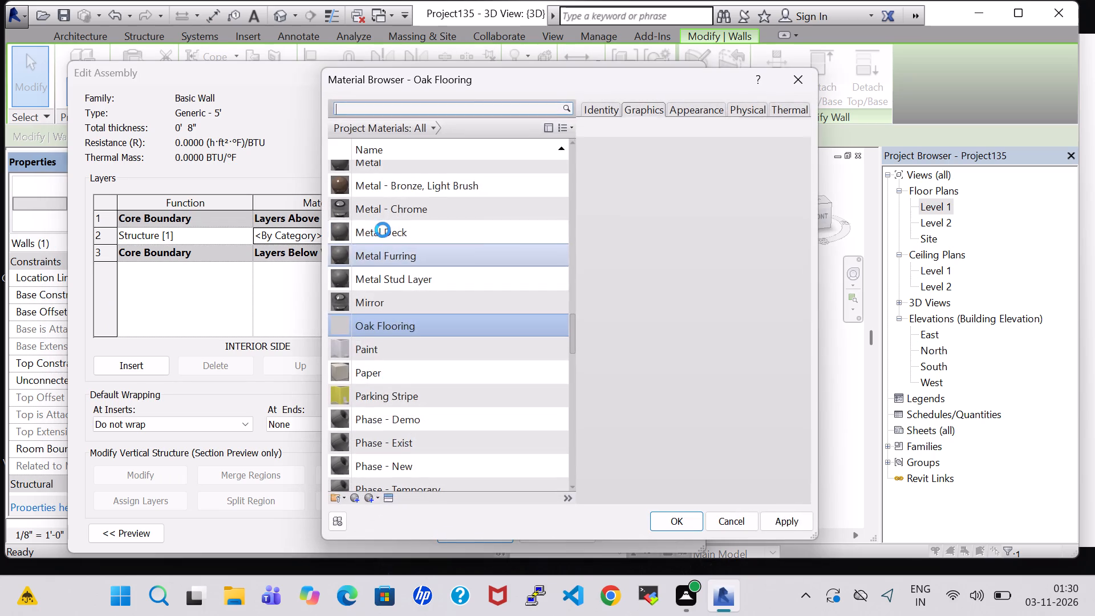
{"action": "scroll", "coordinate": [398, 303], "scroll_direction": "up", "scroll_amount": 14}
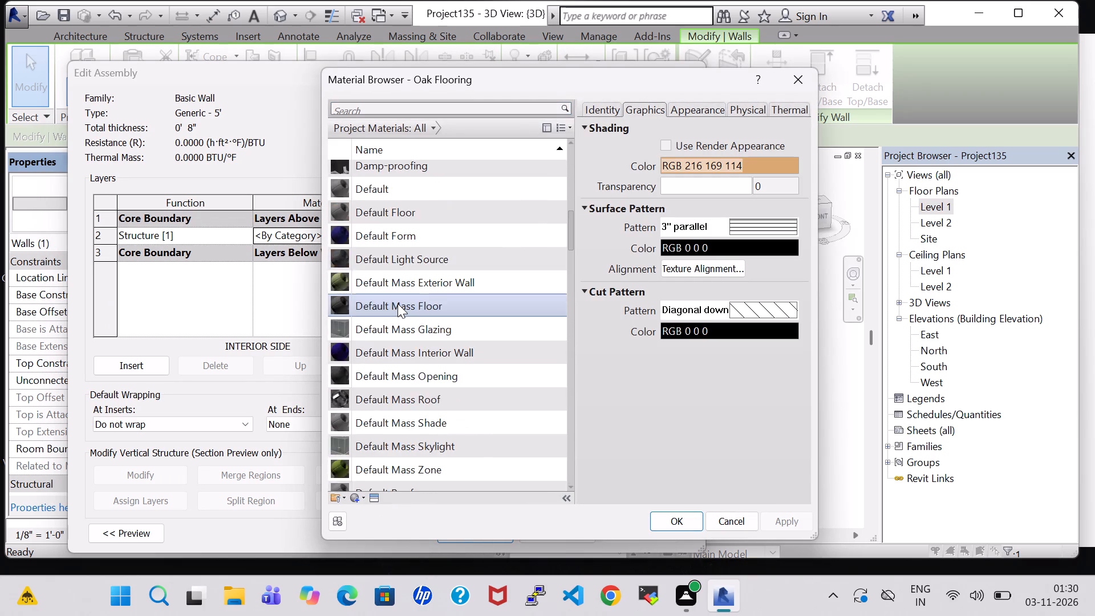
{"action": "scroll", "coordinate": [398, 303], "scroll_direction": "up", "scroll_amount": 6}
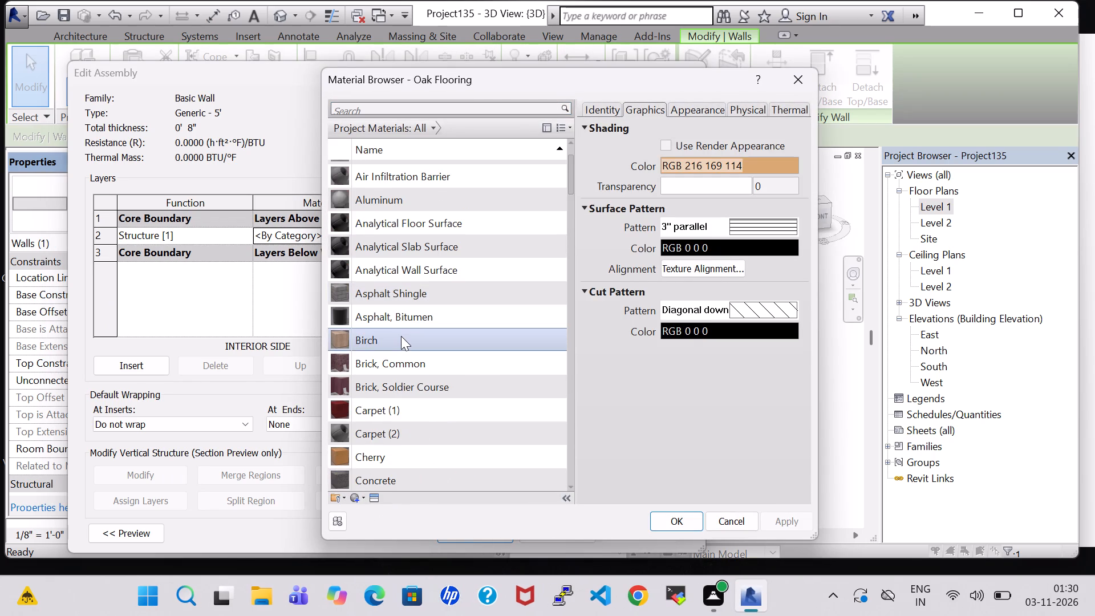
{"action": "left_click", "coordinate": [401, 336]}
{"action": "left_click", "coordinate": [687, 523]}
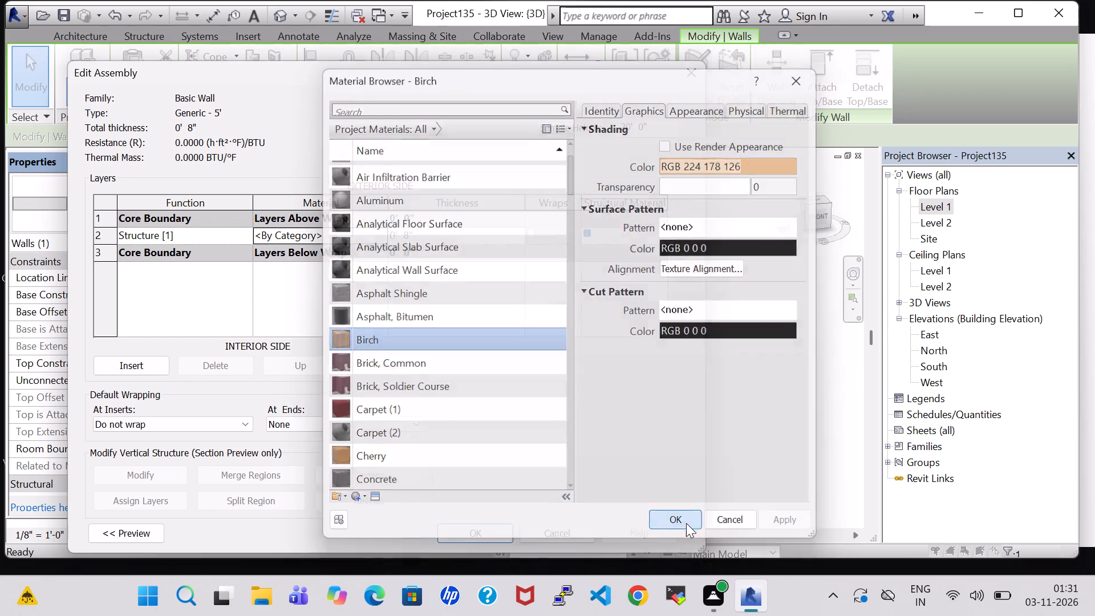
{"action": "scroll", "coordinate": [521, 545], "scroll_direction": "up", "scroll_amount": 1}
{"action": "left_click", "coordinate": [489, 530]}
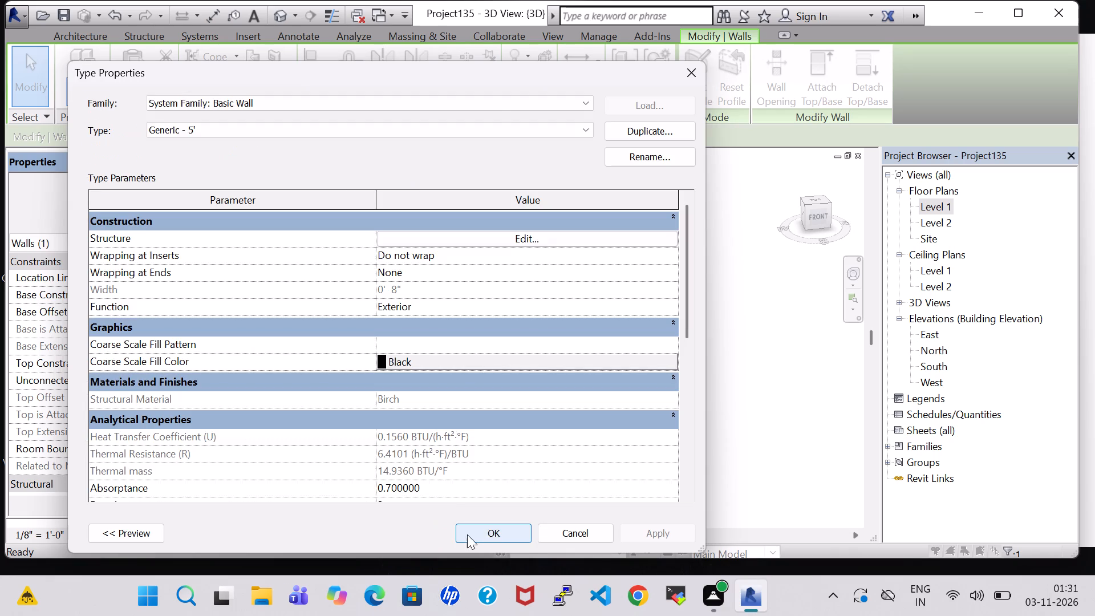
{"action": "left_click", "coordinate": [467, 534]}
{"action": "left_click", "coordinate": [566, 460]}
Assign the Brick, Common material to the structure layer of the inner 6" wall type, starting from DRAWING ROOM's front wall.
{"action": "left_click", "coordinate": [593, 352]}
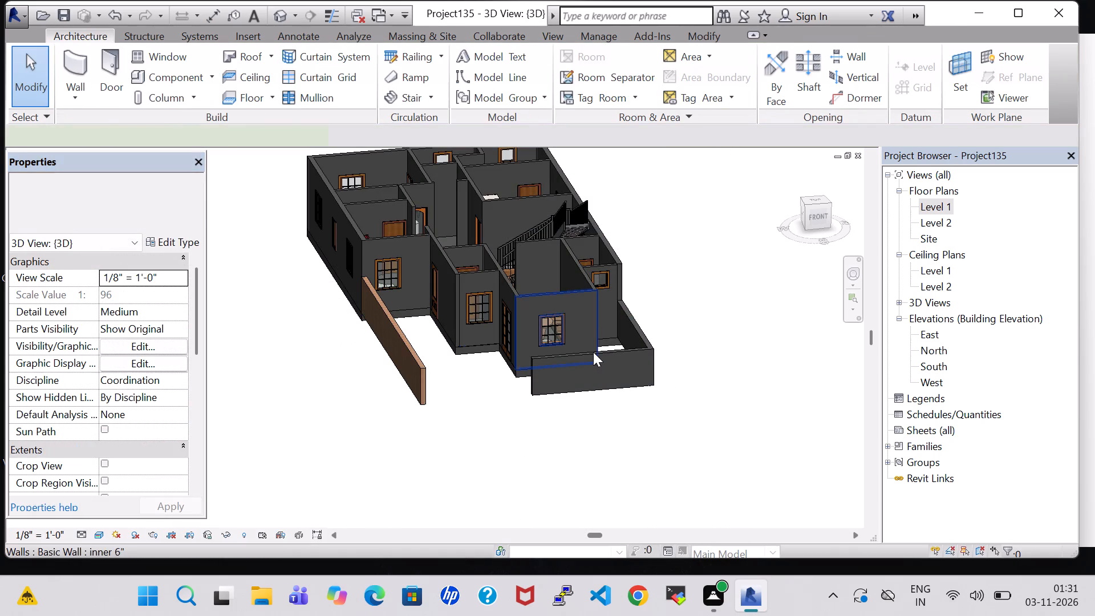
{"action": "left_click", "coordinate": [165, 243]}
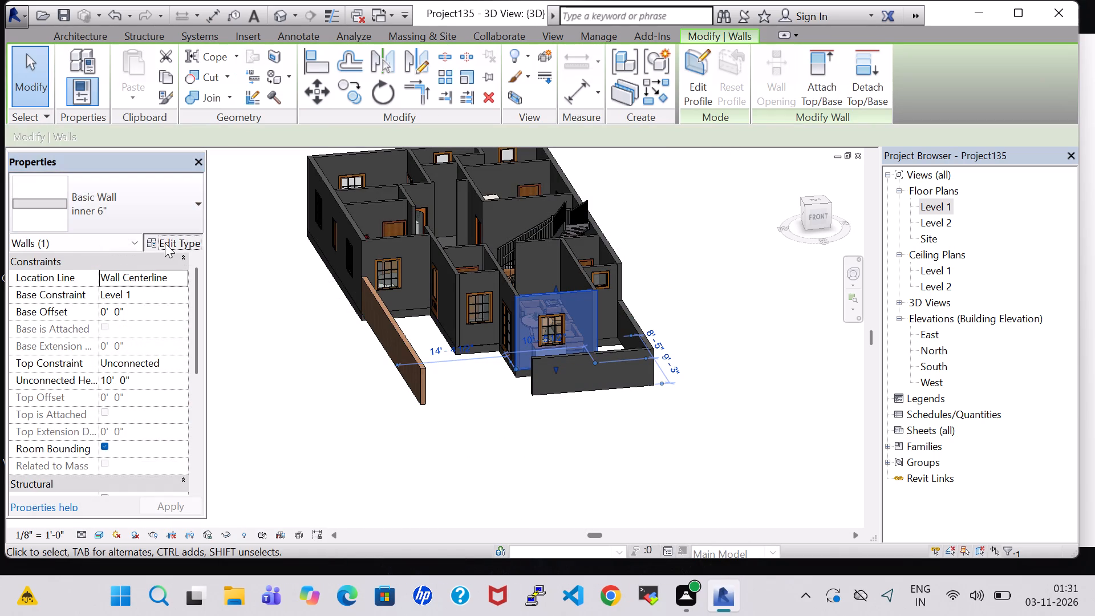
{"action": "left_click", "coordinate": [536, 240]}
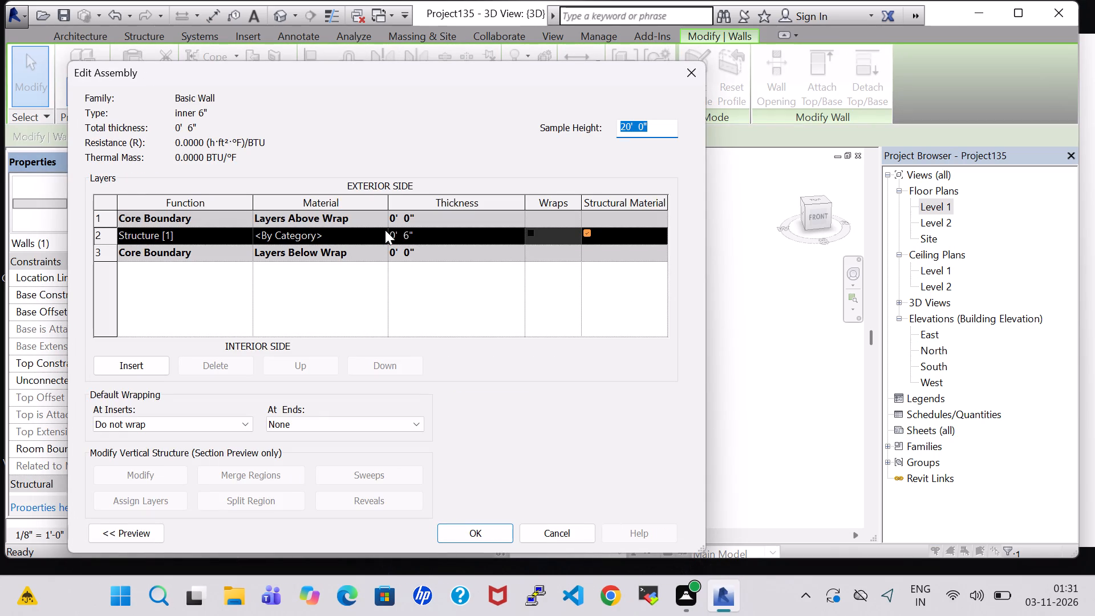
{"action": "left_click", "coordinate": [384, 229]}
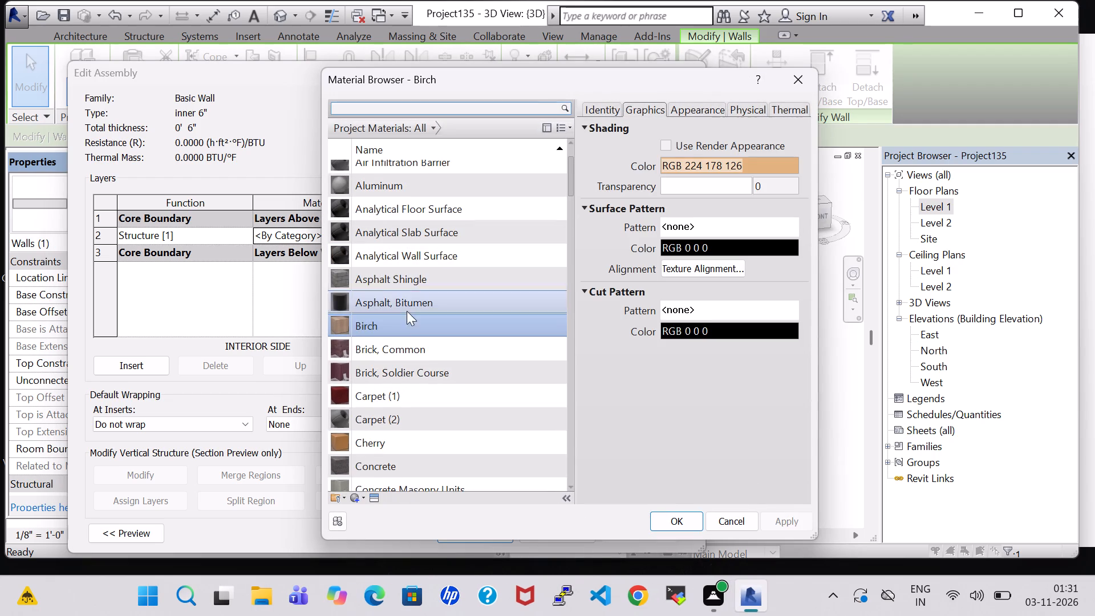
{"action": "left_click", "coordinate": [423, 345]}
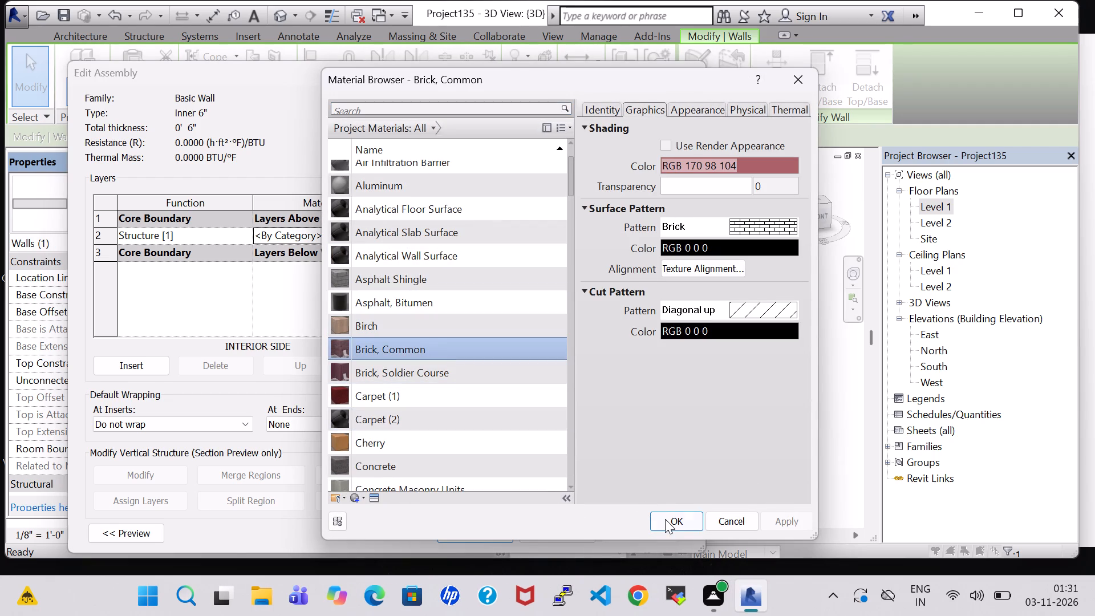
{"action": "left_click", "coordinate": [665, 519]}
{"action": "left_click", "coordinate": [488, 531]}
{"action": "left_click", "coordinate": [488, 531]}
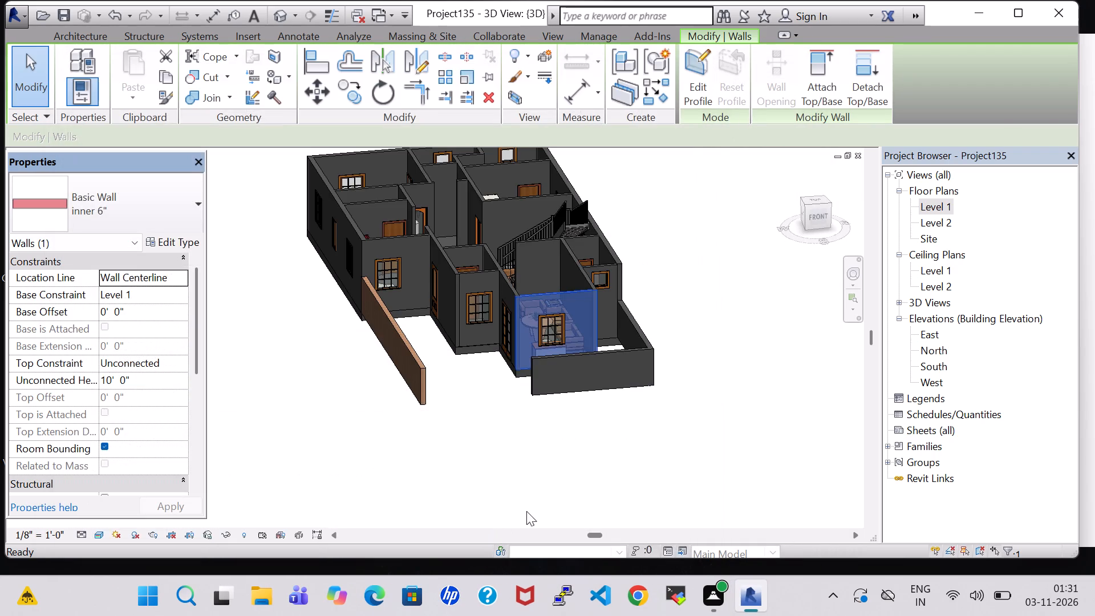
{"action": "left_click", "coordinate": [527, 476]}
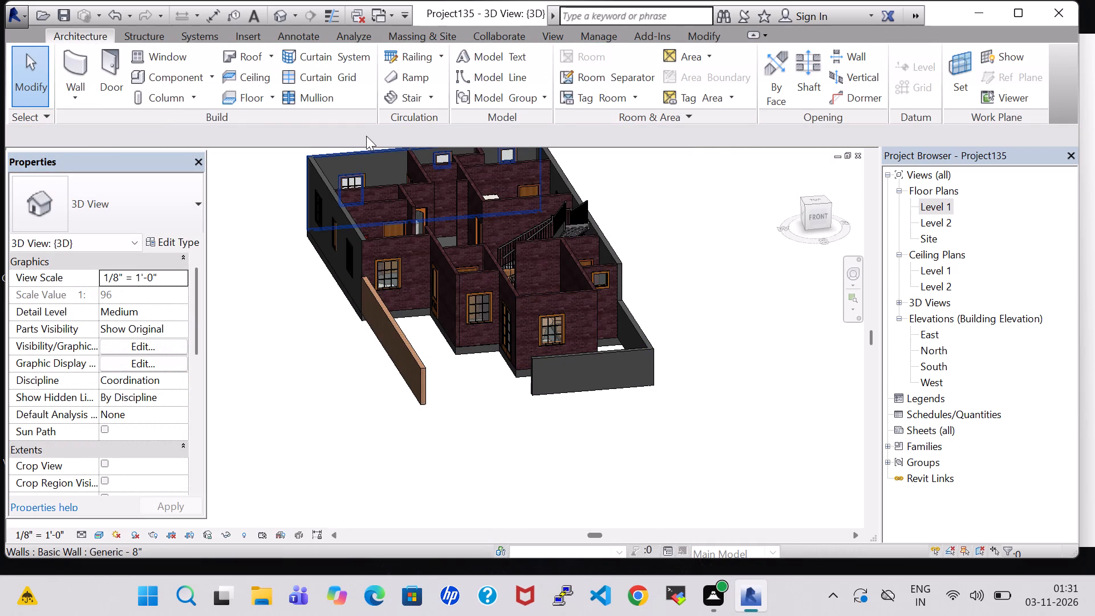
Assign the Brick, Common material to the structure layer of the Generic - 8" wall type, starting from an outer house wall.
{"action": "left_click", "coordinate": [617, 252]}
{"action": "left_click", "coordinate": [176, 239]}
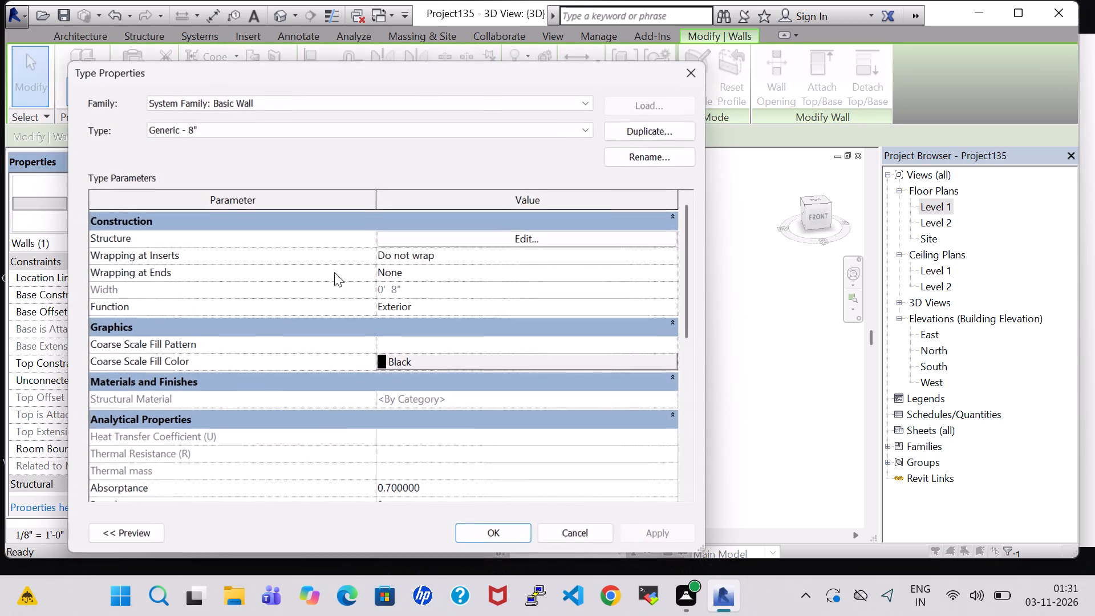
{"action": "left_click", "coordinate": [538, 236]}
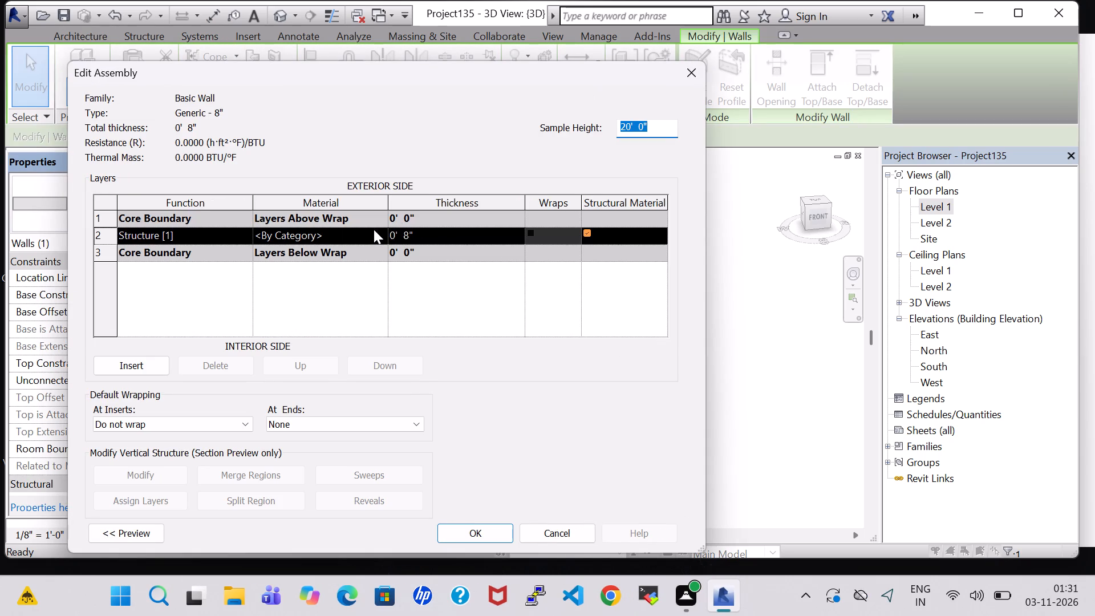
{"action": "left_click", "coordinate": [382, 233]}
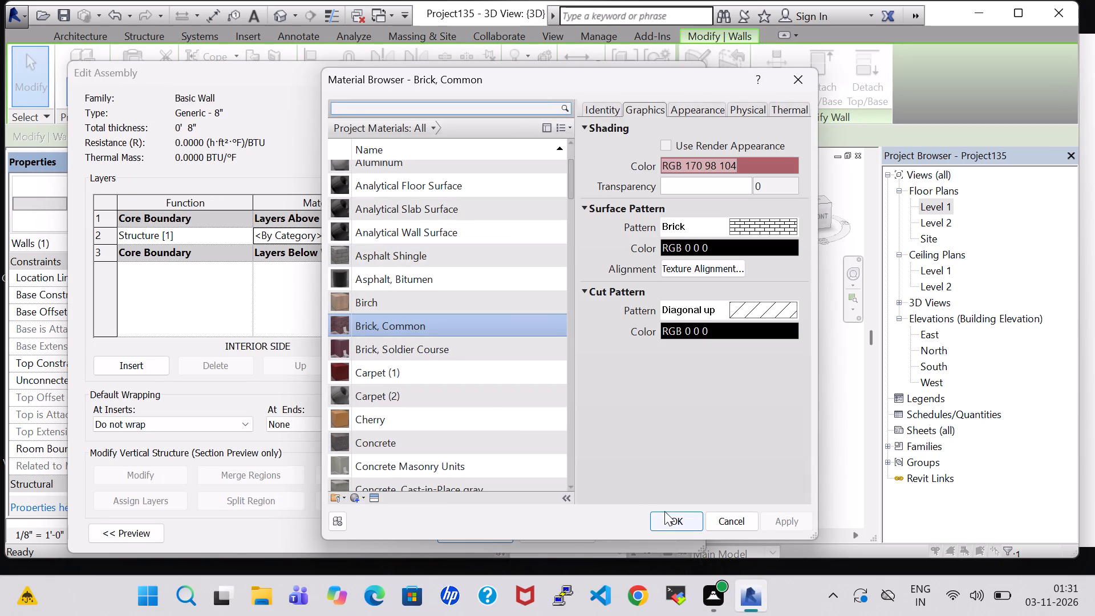
{"action": "left_click", "coordinate": [666, 518]}
{"action": "left_click", "coordinate": [485, 529]}
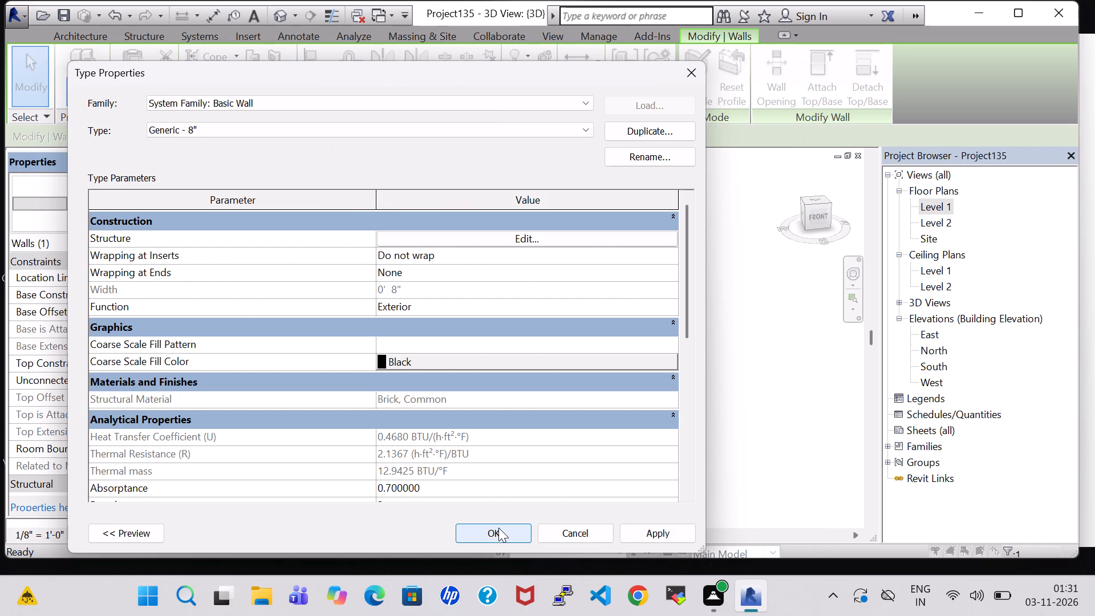
{"action": "left_click", "coordinate": [498, 528]}
{"action": "left_click", "coordinate": [517, 448]}
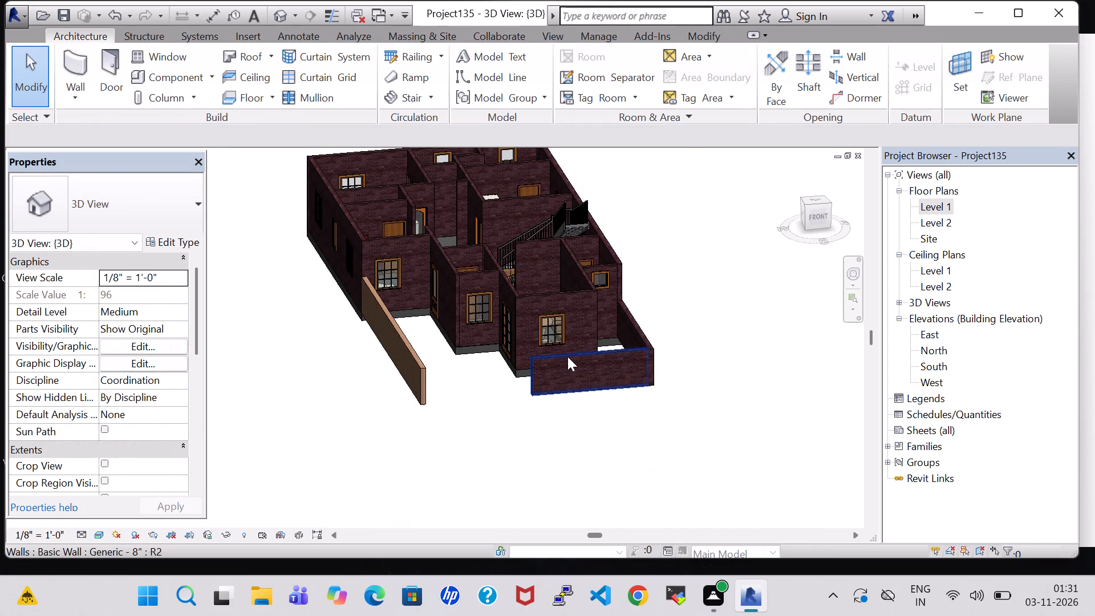
Change the front boundary wall and the short side boundary wall adjoining it to the Generic - 5' type.
{"action": "left_click", "coordinate": [567, 356]}
{"action": "left_click", "coordinate": [161, 209]}
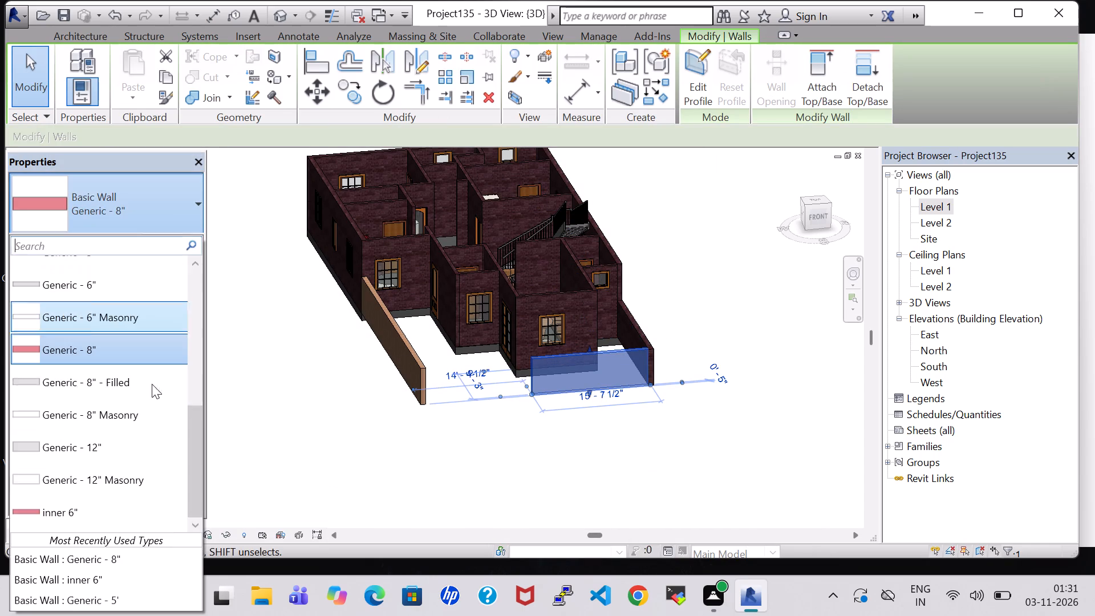
{"action": "left_click", "coordinate": [136, 600]}
{"action": "left_click", "coordinate": [455, 496]}
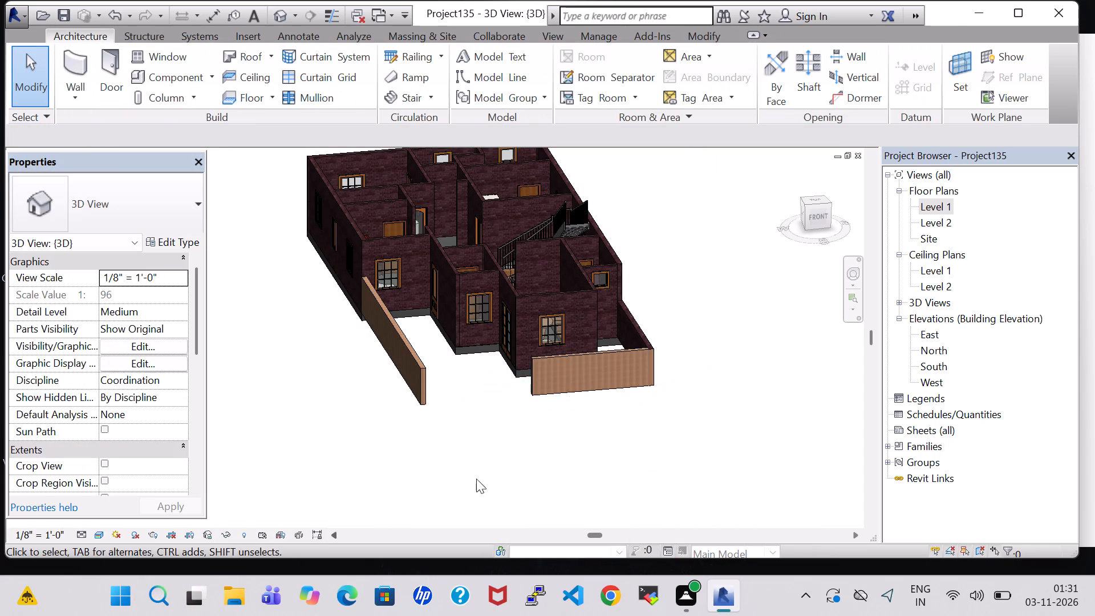
{"action": "left_click", "coordinate": [634, 318]}
{"action": "left_click", "coordinate": [137, 205]}
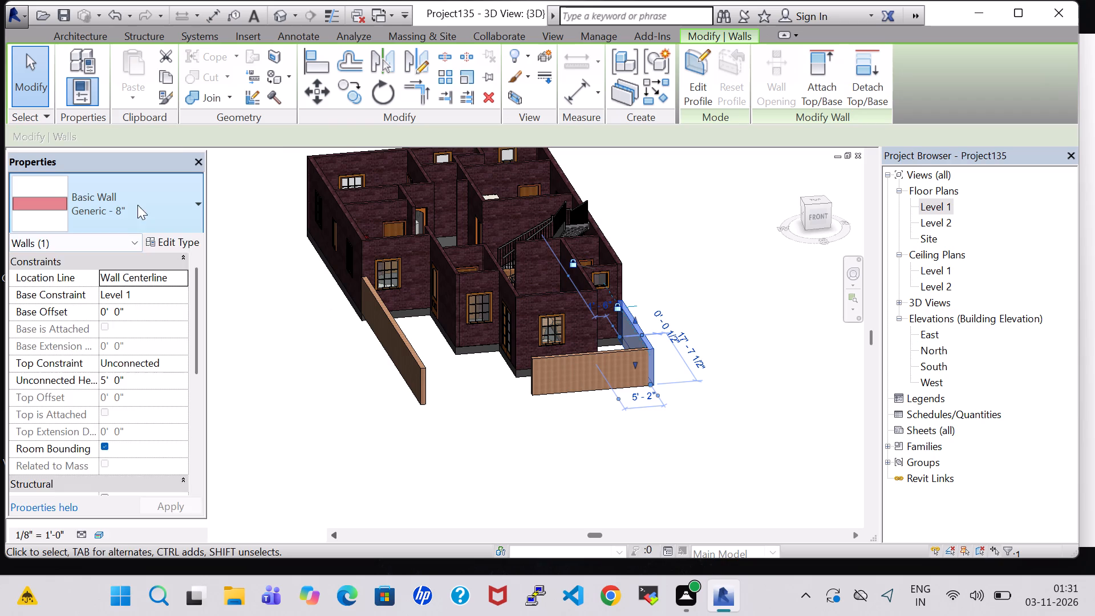
{"action": "left_click", "coordinate": [115, 557]}
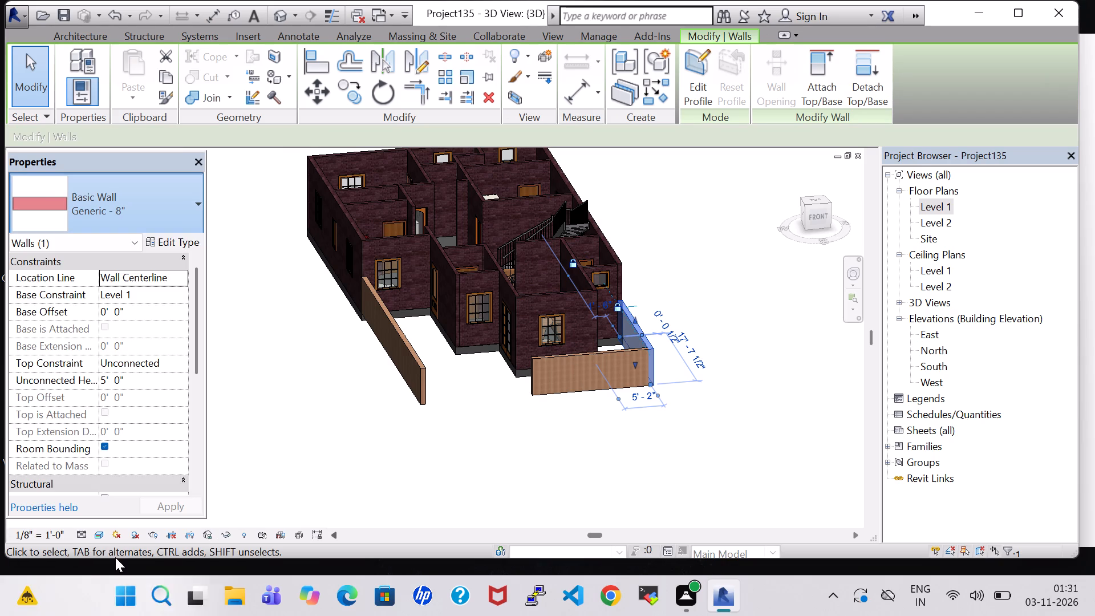
{"action": "left_click", "coordinate": [438, 472]}
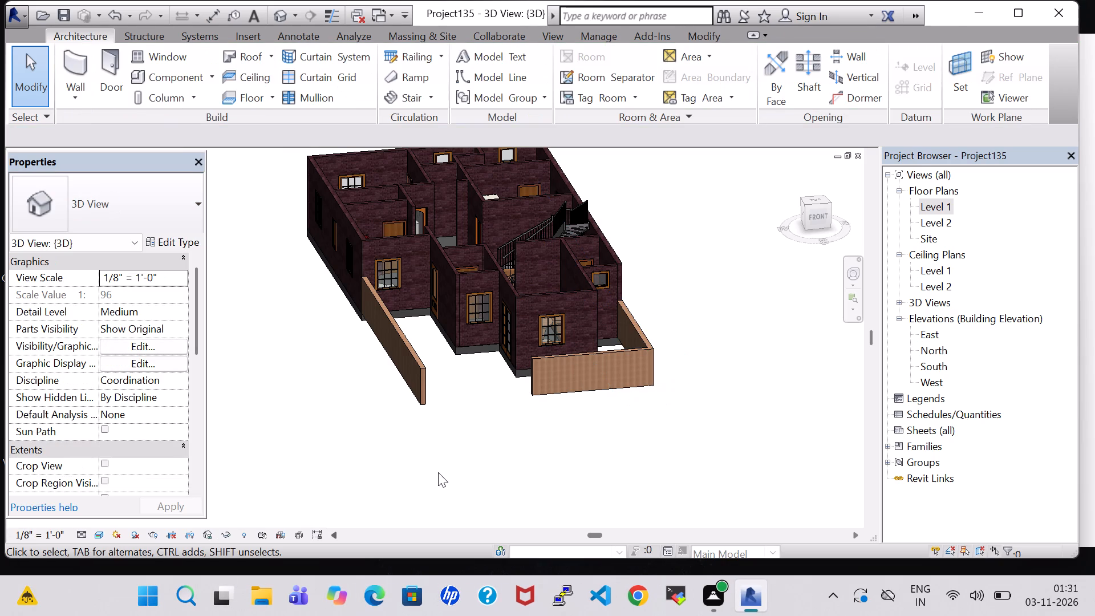
Examine the house walls and the boundary walls in 3D from the front and from above.
{"action": "middle_click_drag", "start_coordinate": [502, 463], "coordinate": [421, 395]}
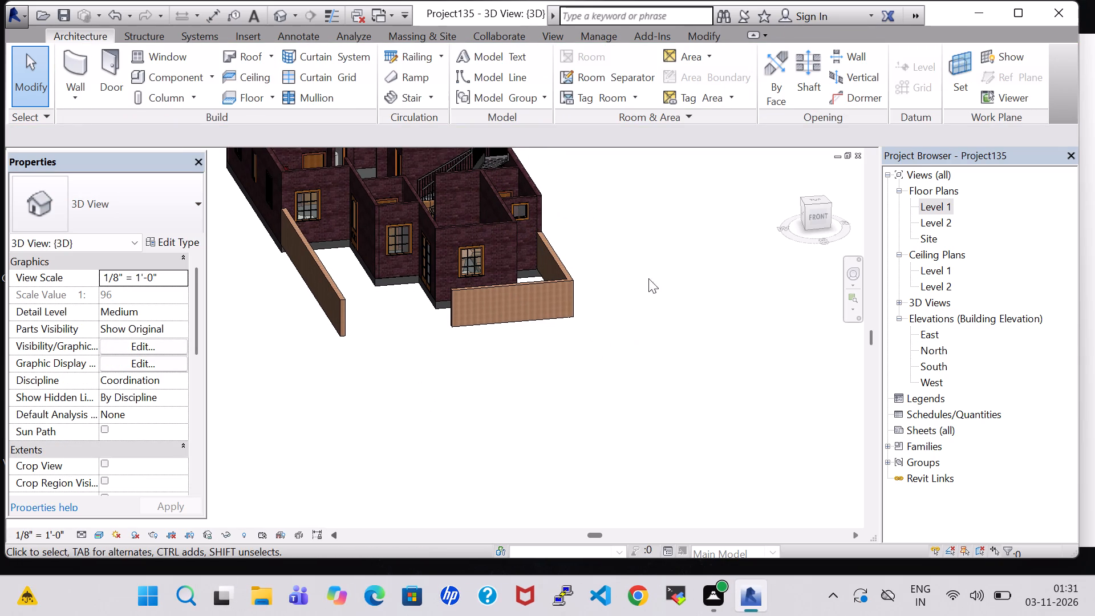
{"action": "middle_click_drag", "start_coordinate": [643, 339], "coordinate": [622, 354], "text": "shift"}
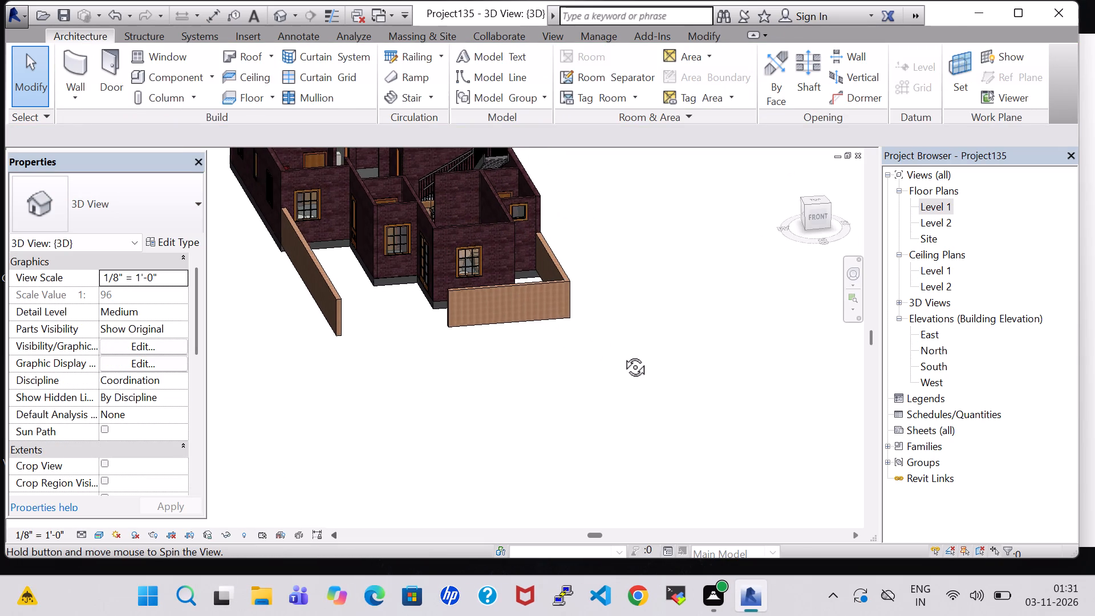
{"action": "middle_click_drag", "start_coordinate": [622, 354], "coordinate": [594, 365], "text": "shift"}
{"action": "middle_click_drag", "start_coordinate": [409, 373], "coordinate": [423, 346], "text": "shift"}
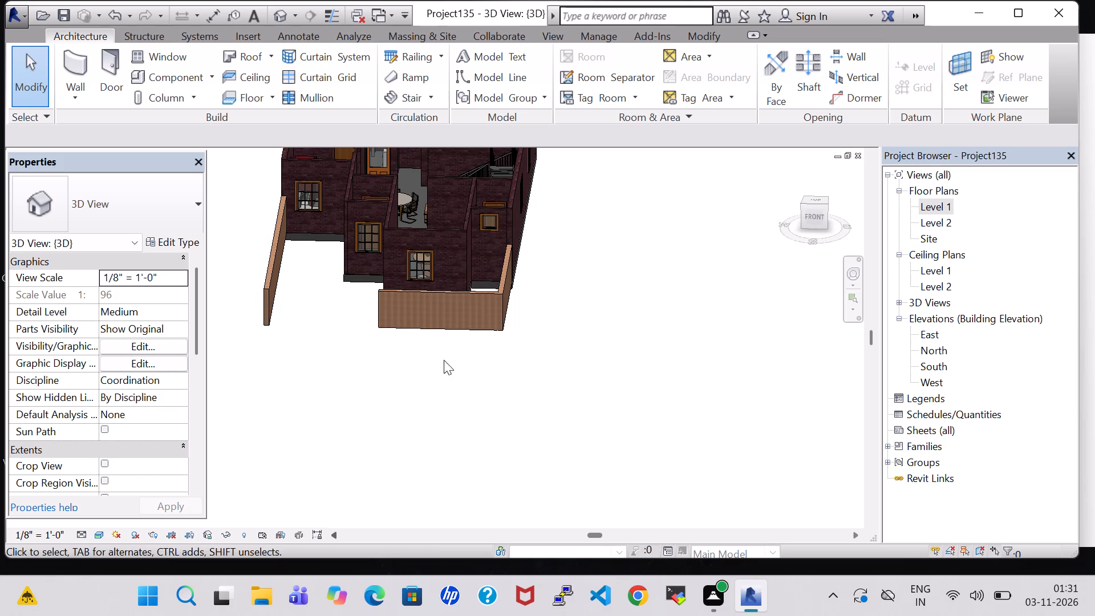
{"action": "middle_click_drag", "start_coordinate": [544, 301], "coordinate": [557, 391]}
{"action": "middle_click_drag", "start_coordinate": [562, 429], "coordinate": [565, 464]}
{"action": "middle_click", "coordinate": [571, 351], "text": "shift"}
{"action": "middle_click_drag", "start_coordinate": [571, 351], "coordinate": [579, 419], "text": "shift"}
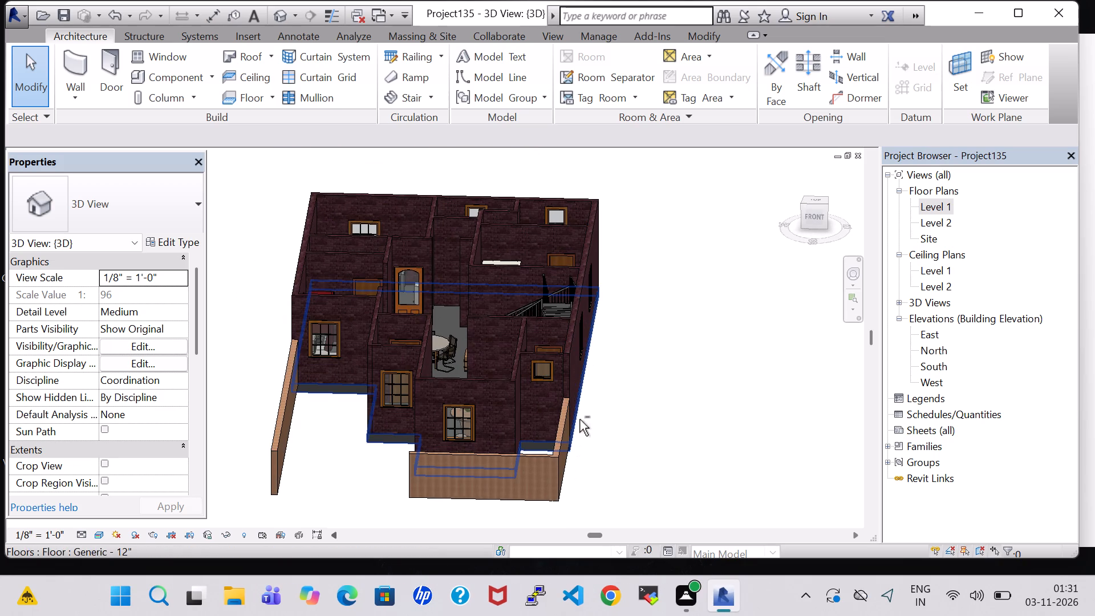
{"action": "middle_click_drag", "start_coordinate": [607, 344], "coordinate": [610, 411]}
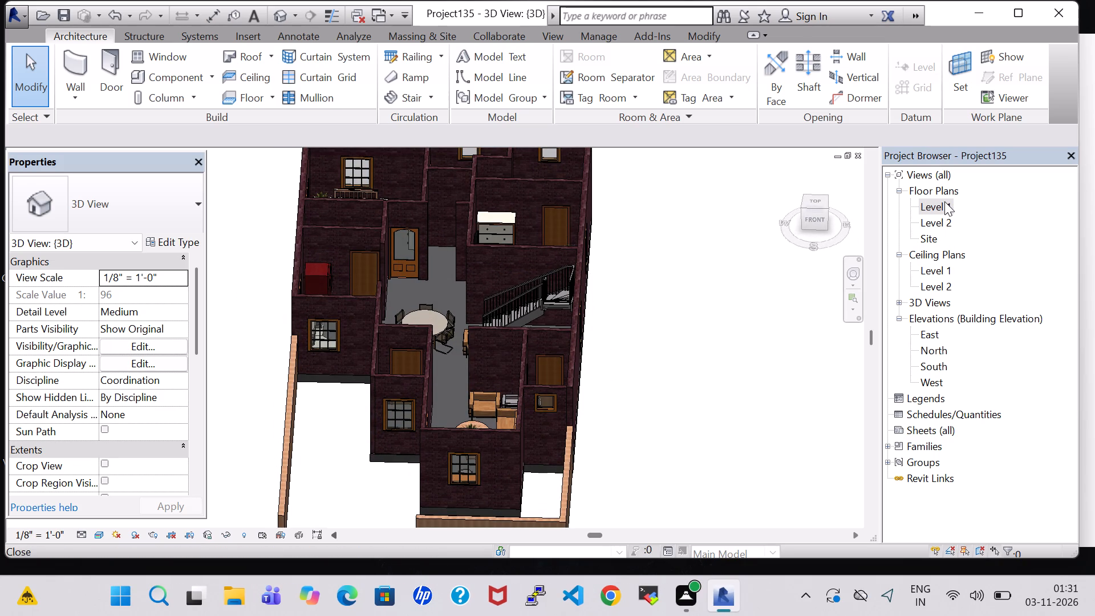
Start a toposurface in the Level 1 plan and place points at 0' 0" elevation at both ends of the kitchen's front wall.
{"action": "double_click", "coordinate": [944, 201]}
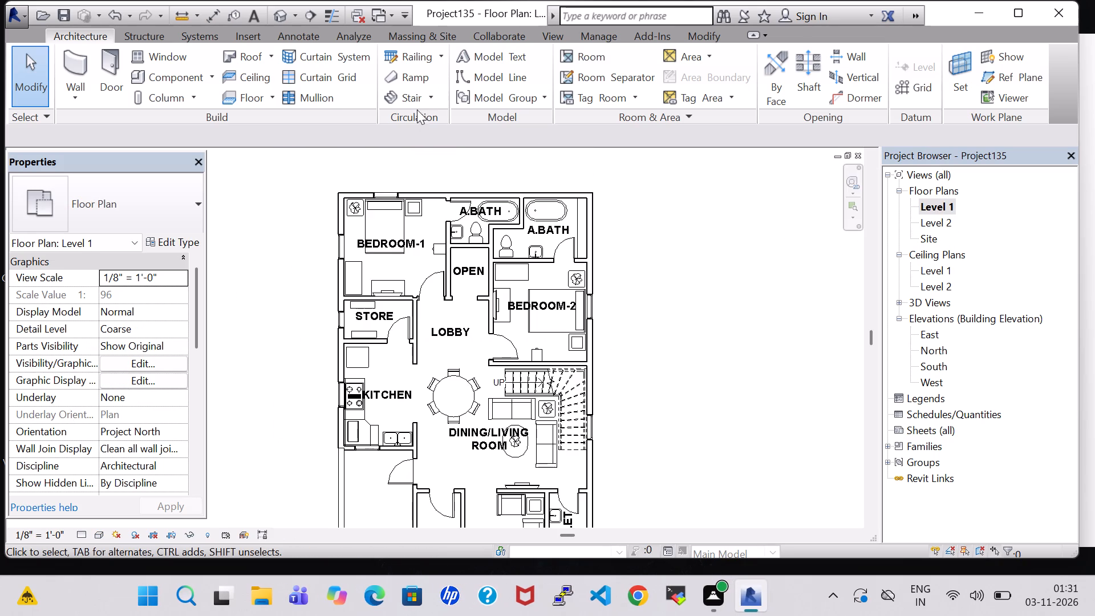
{"action": "left_click", "coordinate": [419, 35]}
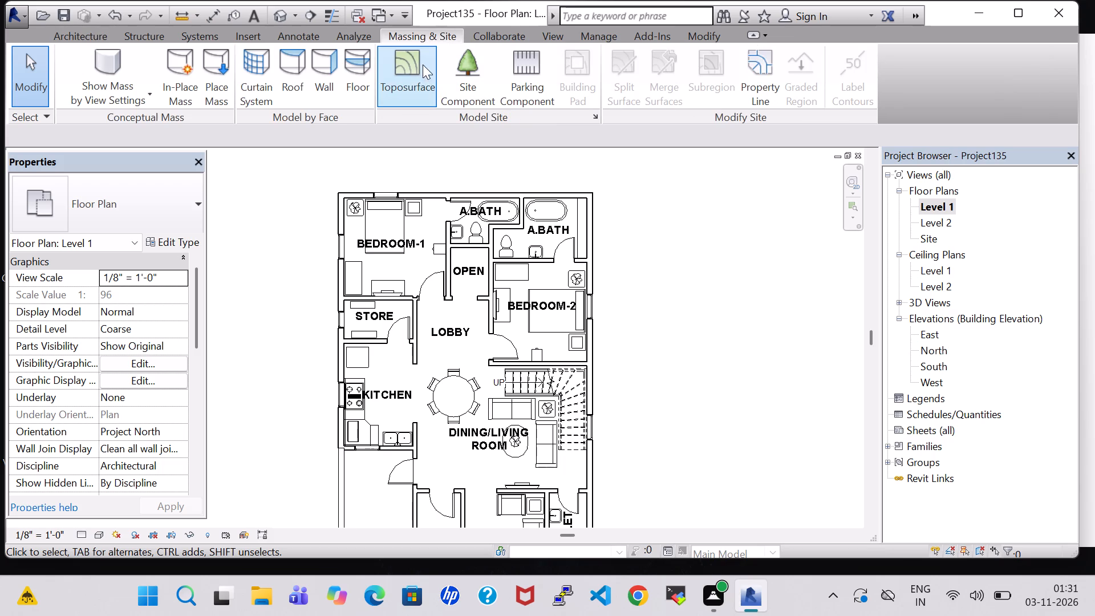
{"action": "left_click", "coordinate": [401, 68]}
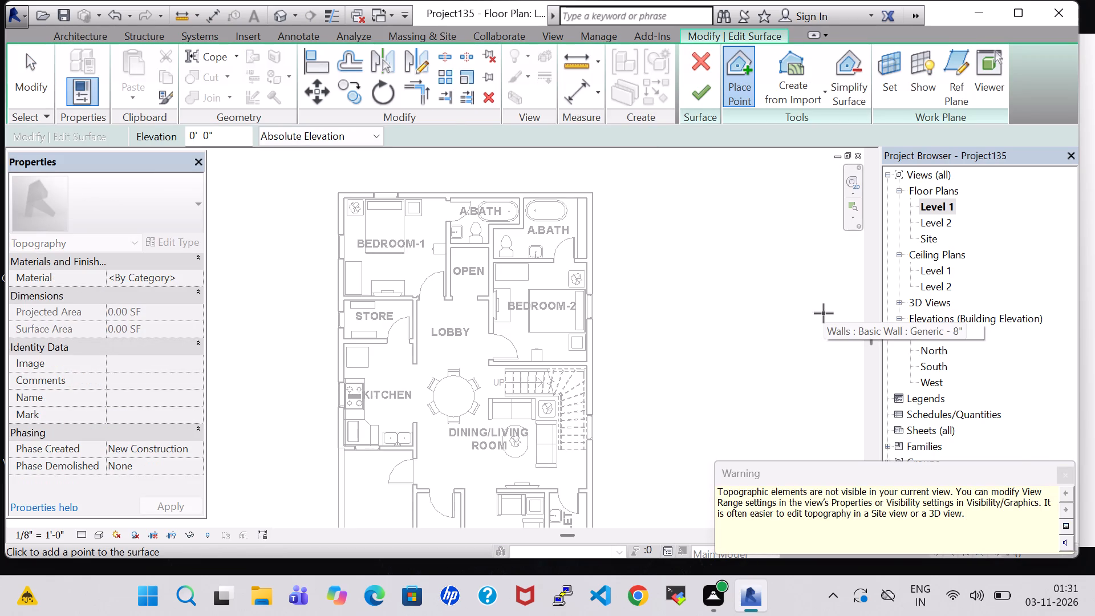
{"action": "left_click", "coordinate": [1069, 471]}
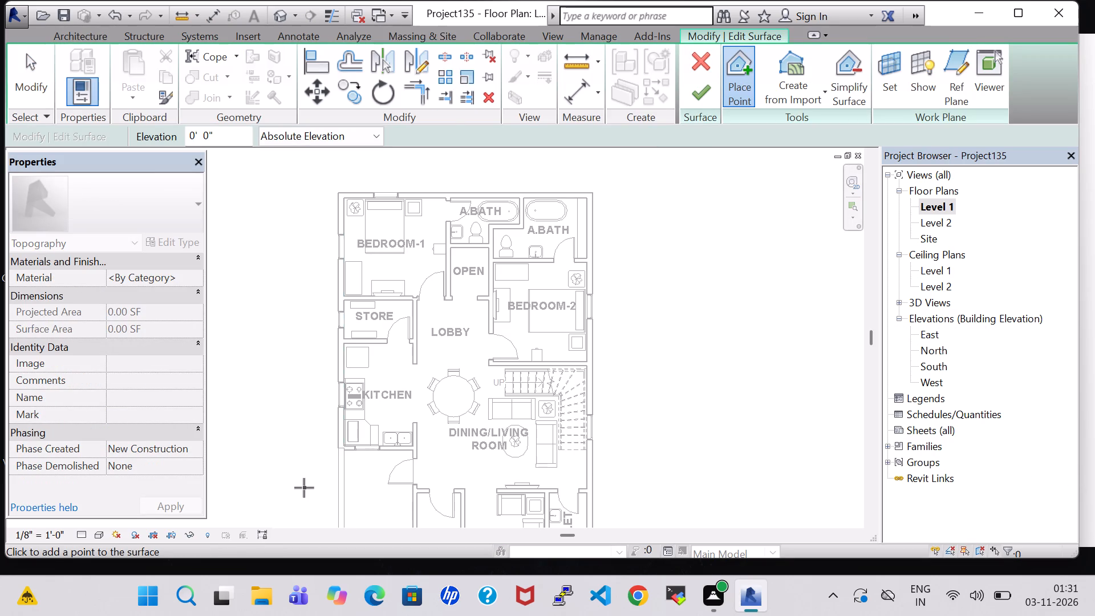
{"action": "scroll", "coordinate": [304, 488], "scroll_direction": "up", "scroll_amount": 4}
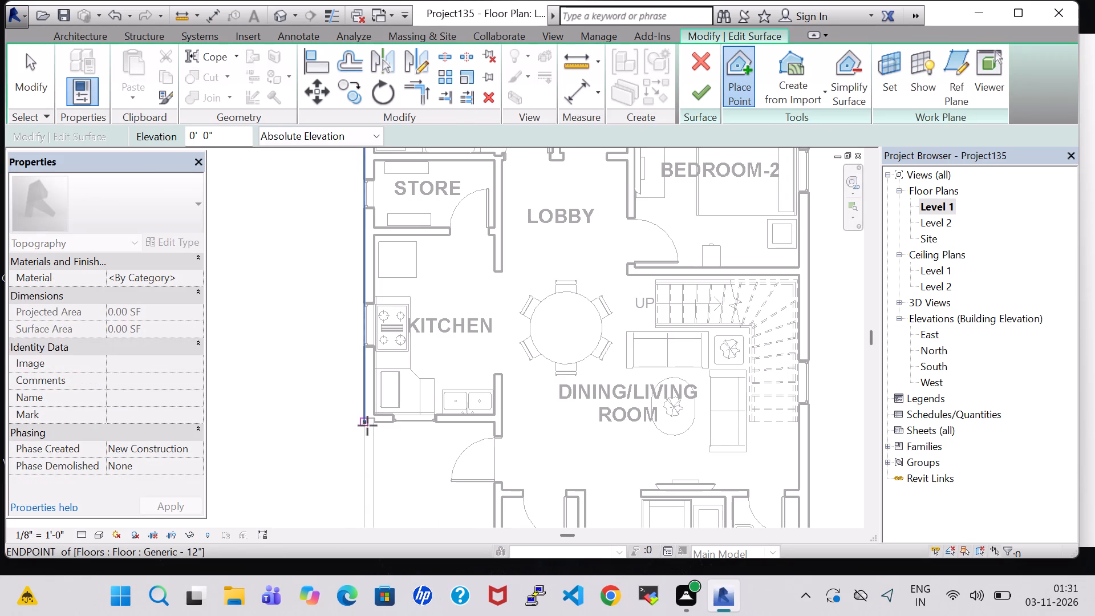
{"action": "left_click", "coordinate": [364, 423]}
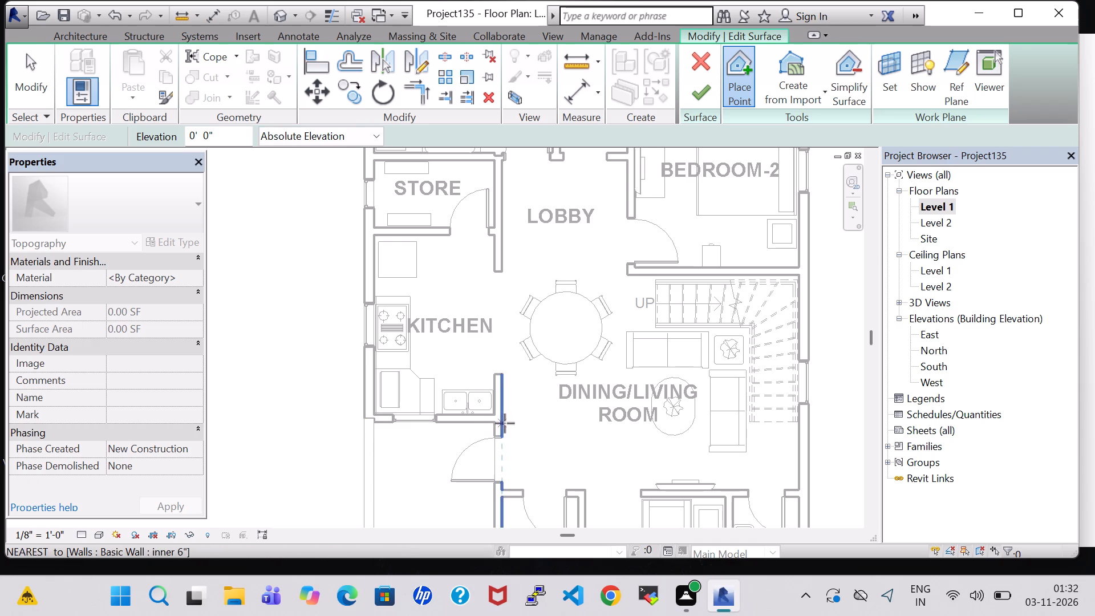
{"action": "scroll", "coordinate": [505, 428], "scroll_direction": "up", "scroll_amount": 8}
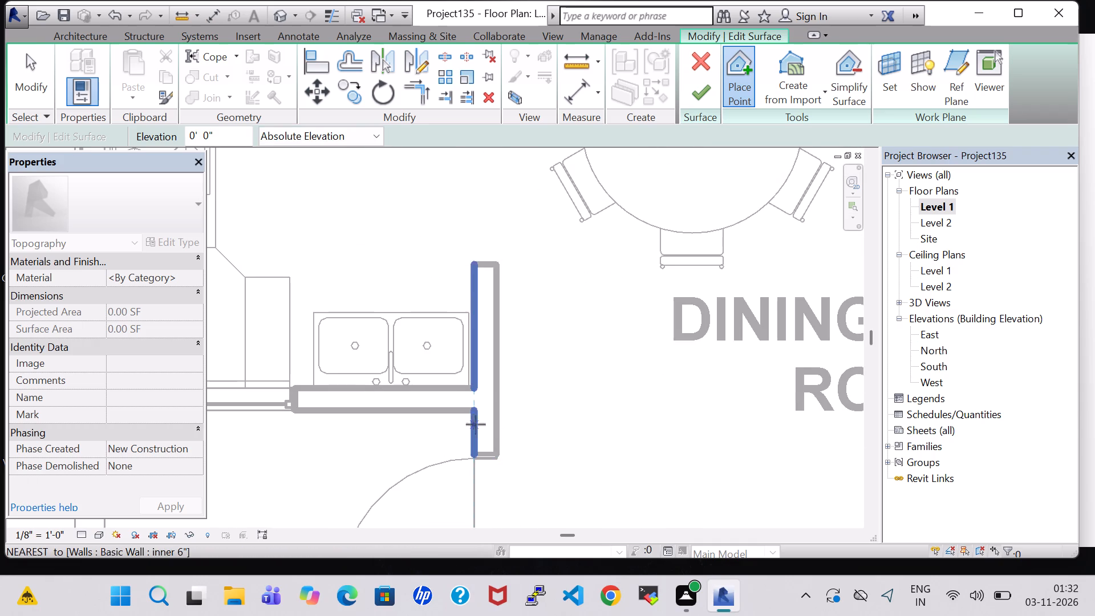
{"action": "left_click", "coordinate": [473, 413]}
Place the remaining two surface points at PUJA's outer front corner and opposite it on the side boundary wall, and finish the toposurface.
{"action": "middle_click_drag", "start_coordinate": [471, 495], "coordinate": [492, 297]}
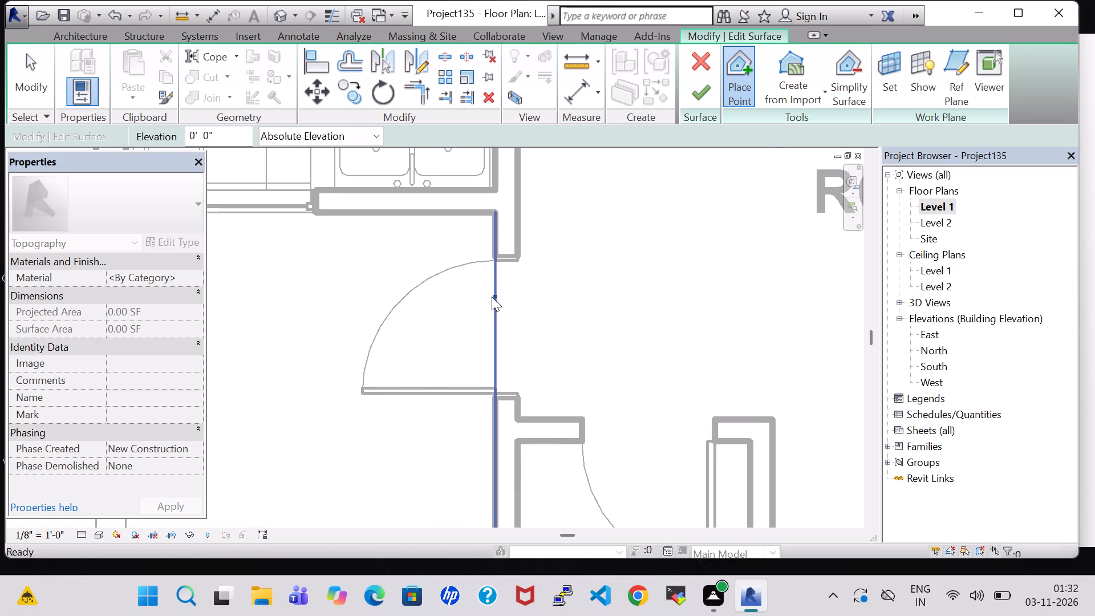
{"action": "middle_click_drag", "start_coordinate": [510, 531], "coordinate": [511, 272]}
{"action": "middle_click_drag", "start_coordinate": [485, 437], "coordinate": [505, 184]}
{"action": "scroll", "coordinate": [510, 420], "scroll_direction": "down", "scroll_amount": 3}
{"action": "middle_click_drag", "start_coordinate": [508, 433], "coordinate": [505, 207]}
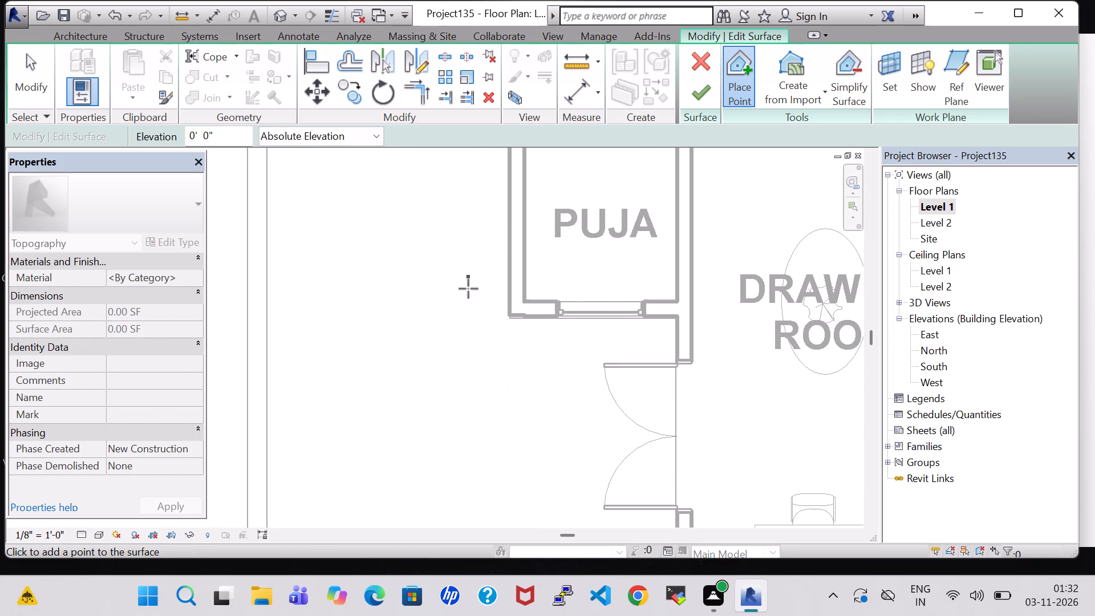
{"action": "scroll", "coordinate": [484, 439], "scroll_direction": "down", "scroll_amount": 1}
{"action": "middle_click_drag", "start_coordinate": [484, 439], "coordinate": [525, 290]}
{"action": "middle_click_drag", "start_coordinate": [563, 417], "coordinate": [563, 415]}
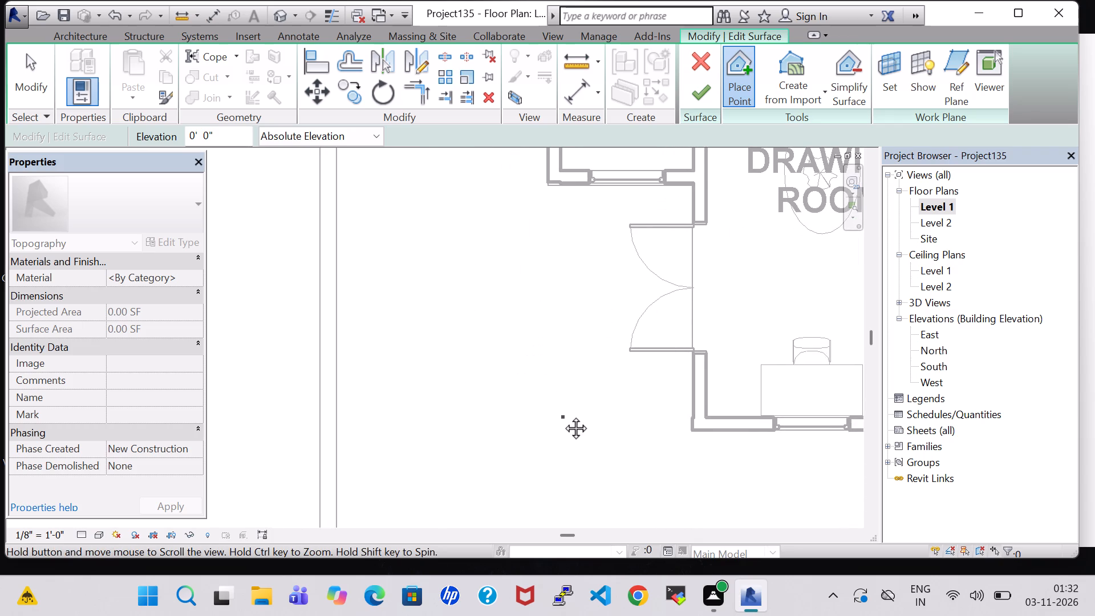
{"action": "middle_click_drag", "start_coordinate": [563, 415], "coordinate": [571, 210]}
{"action": "middle_click_drag", "start_coordinate": [560, 279], "coordinate": [589, 530]}
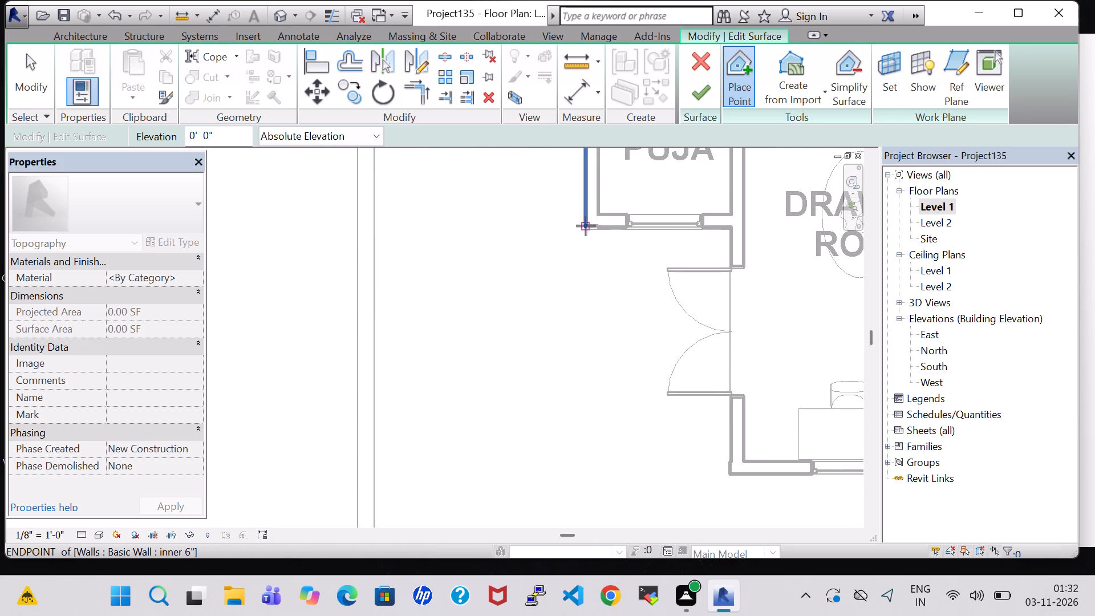
{"action": "left_click", "coordinate": [586, 226]}
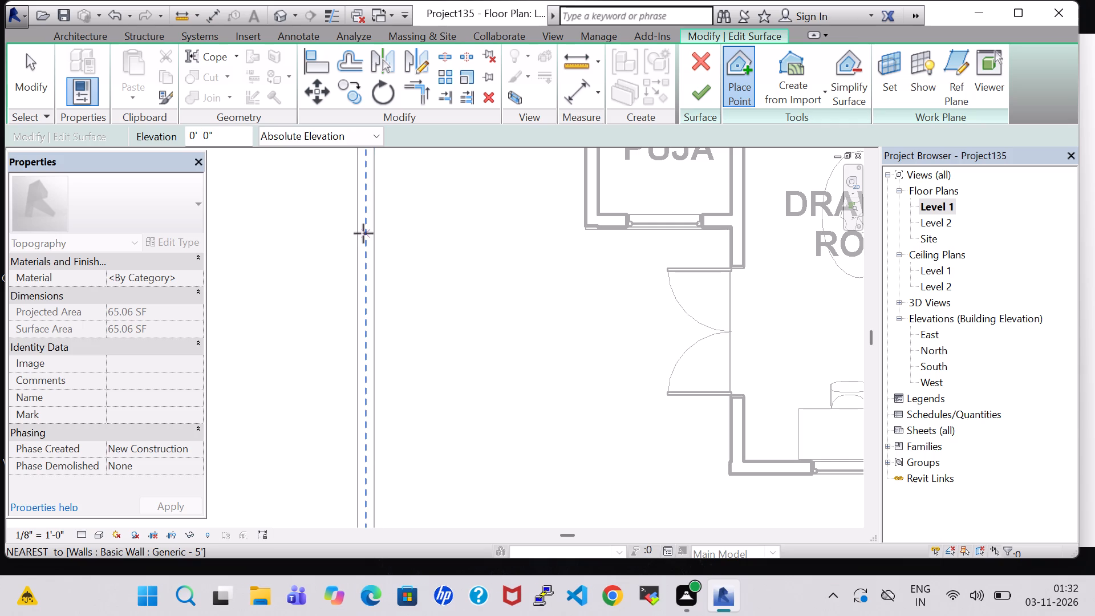
{"action": "left_click", "coordinate": [358, 233]}
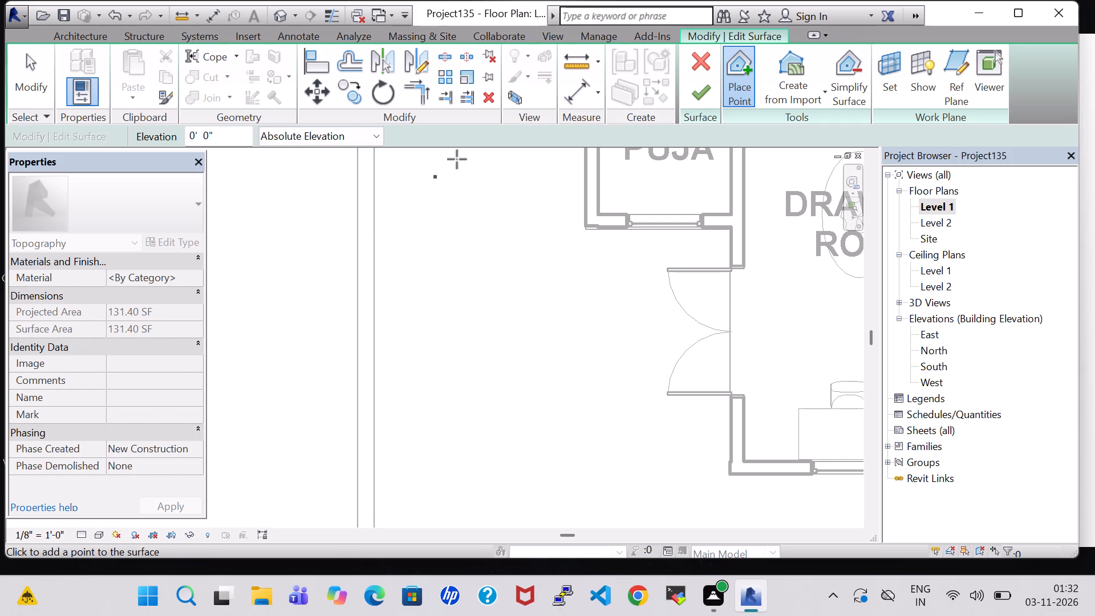
{"action": "left_click", "coordinate": [702, 90]}
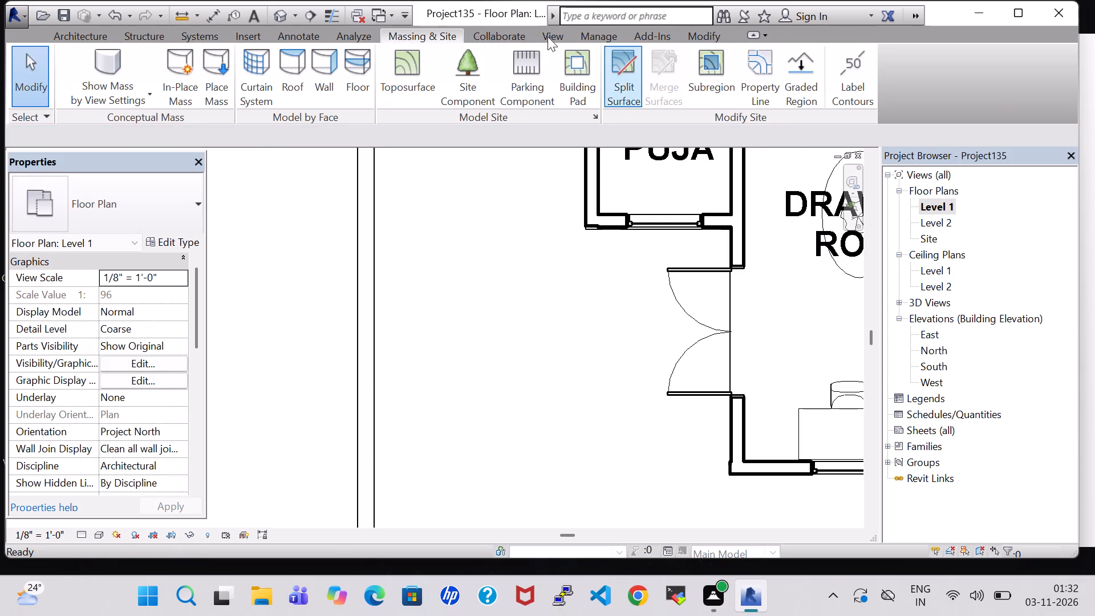
Edit the toposurface beside PUJA, add a point at 0' 0" elevation at PUJA's outer front corner in the Level 1 plan, and finish the surface.
{"action": "left_click", "coordinate": [273, 18]}
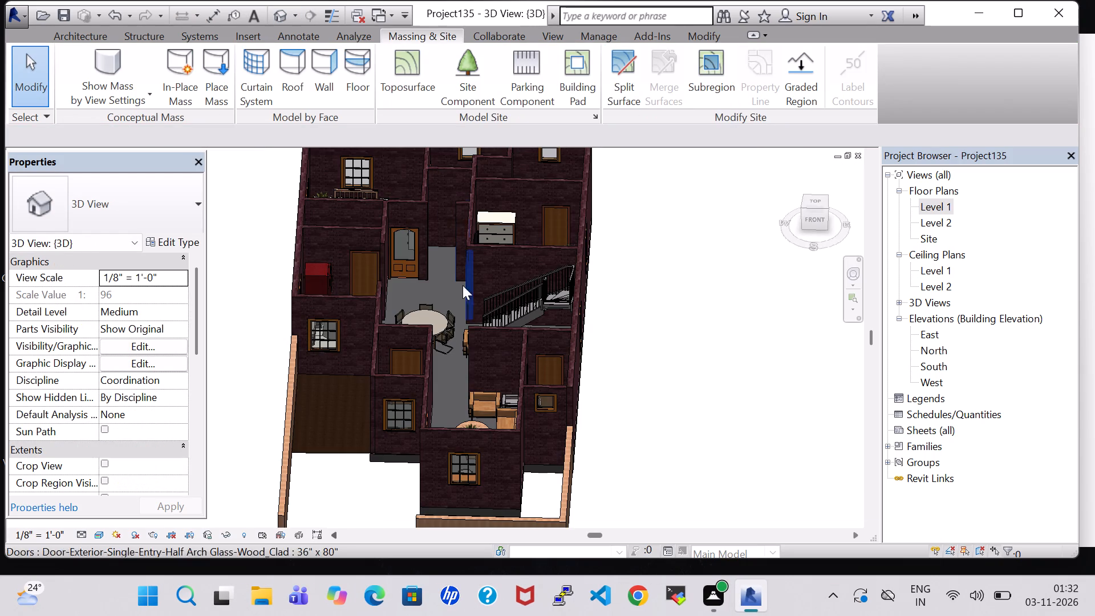
{"action": "middle_click_drag", "start_coordinate": [304, 412], "coordinate": [310, 485], "text": "shift"}
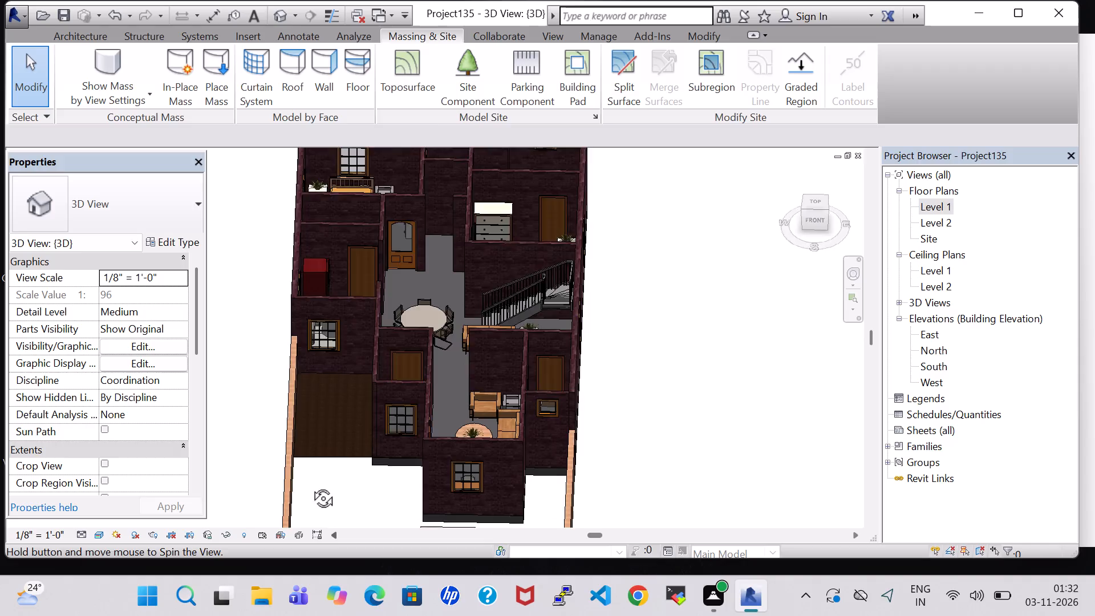
{"action": "middle_click_drag", "start_coordinate": [310, 485], "coordinate": [314, 524], "text": "shift"}
{"action": "scroll", "coordinate": [322, 469], "scroll_direction": "up", "scroll_amount": 7}
{"action": "middle_click_drag", "start_coordinate": [334, 453], "coordinate": [333, 472]}
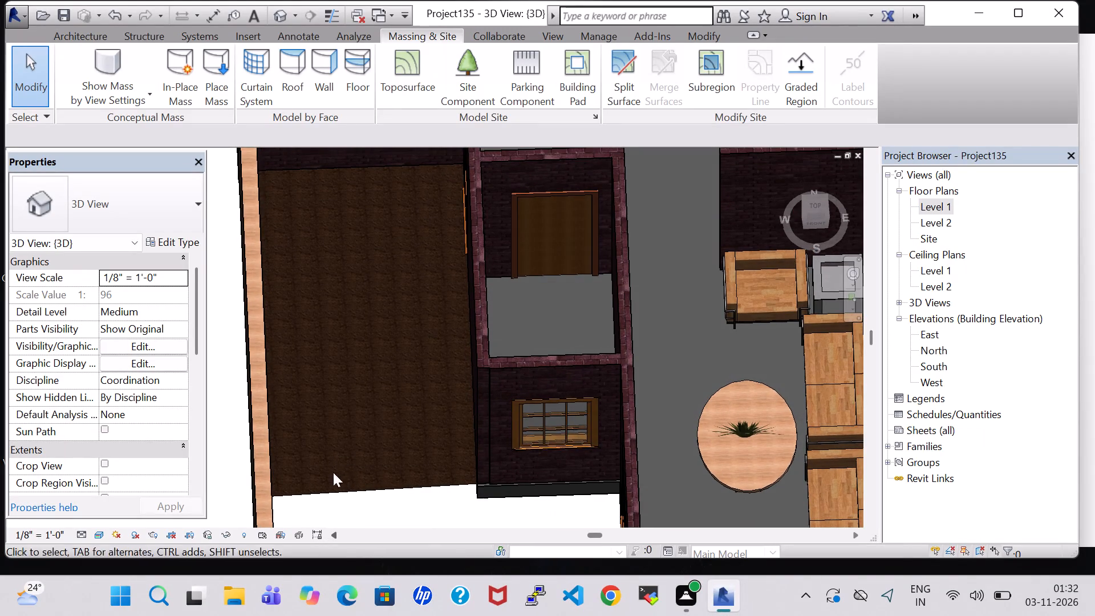
{"action": "left_click", "coordinate": [397, 489]}
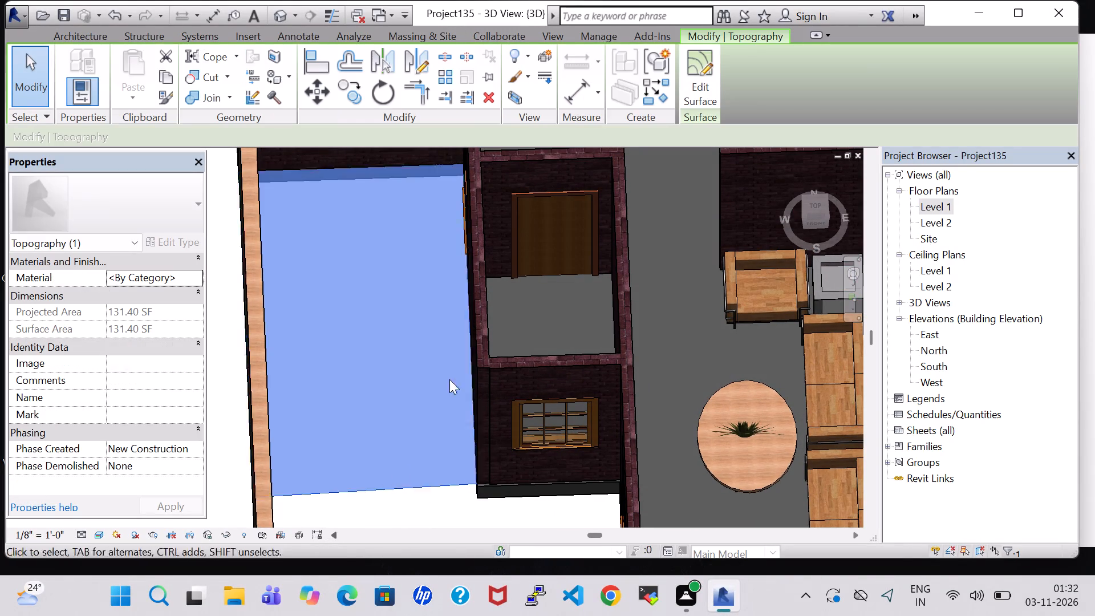
{"action": "left_click", "coordinate": [702, 87]}
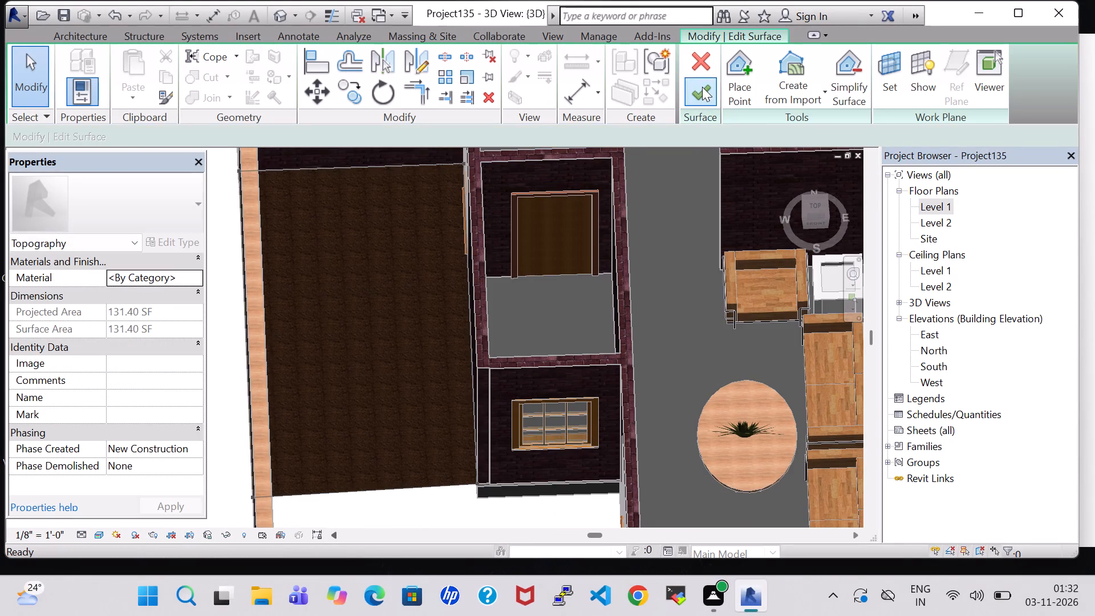
{"action": "double_click", "coordinate": [948, 204]}
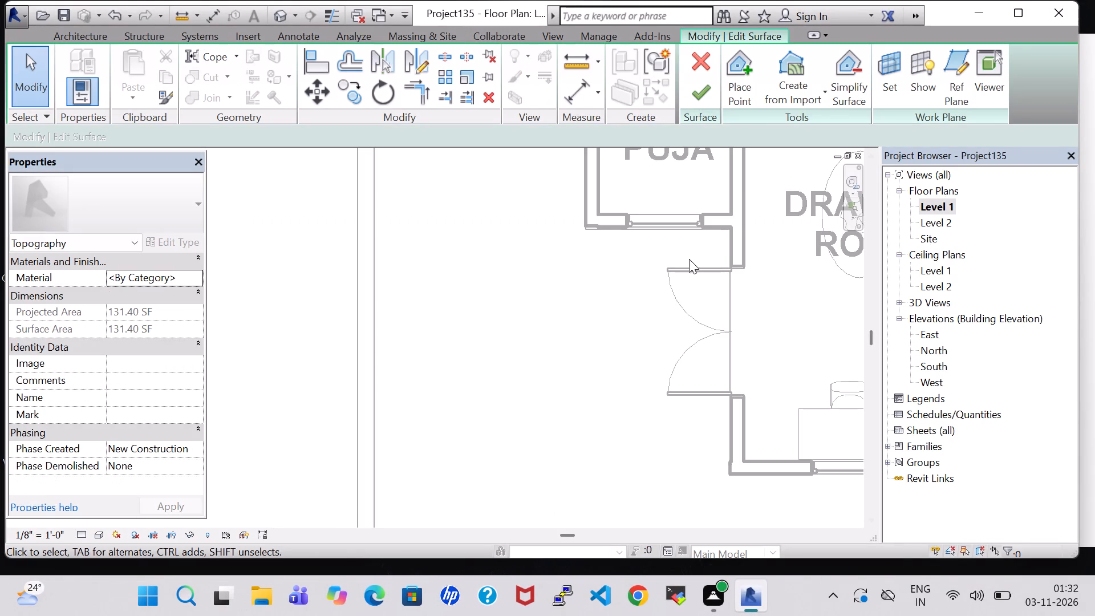
{"action": "scroll", "coordinate": [664, 262], "scroll_direction": "down", "scroll_amount": 4}
{"action": "left_click", "coordinate": [733, 82]}
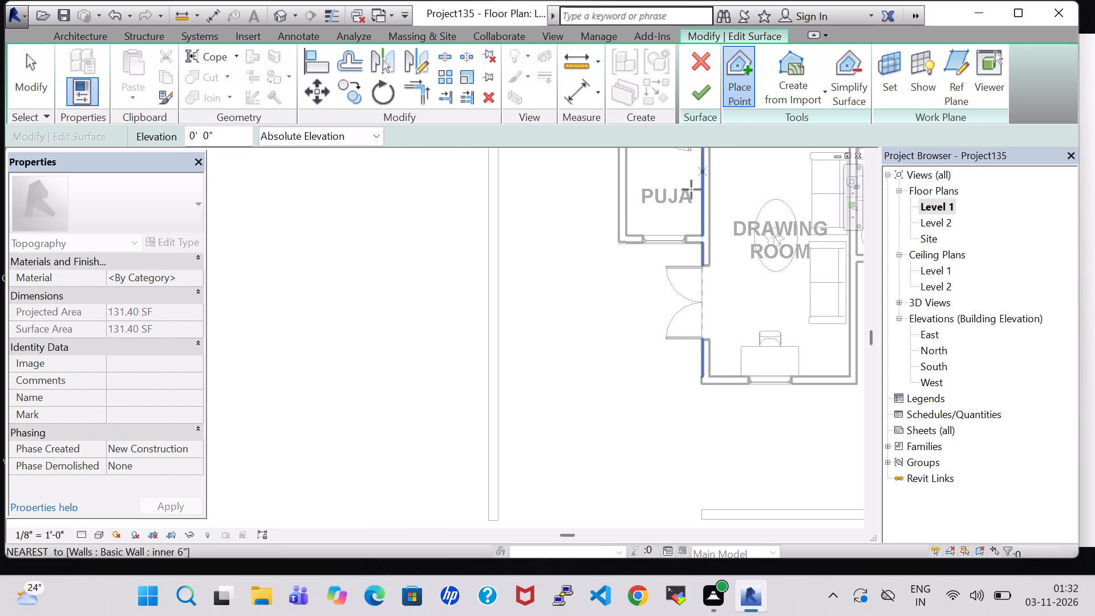
{"action": "scroll", "coordinate": [614, 241], "scroll_direction": "up", "scroll_amount": 3}
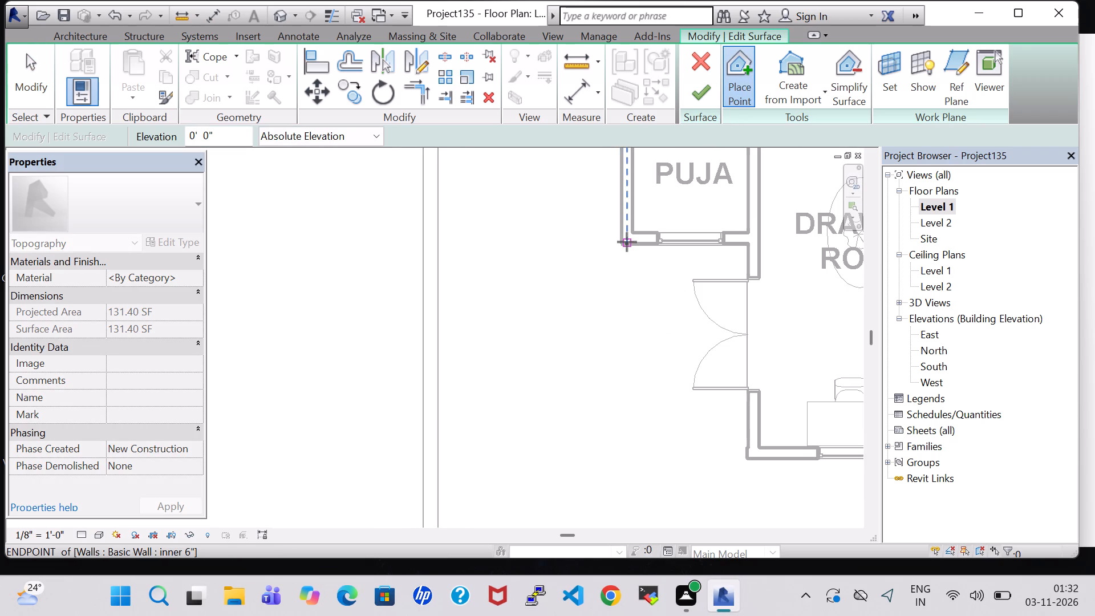
{"action": "left_click", "coordinate": [634, 243]}
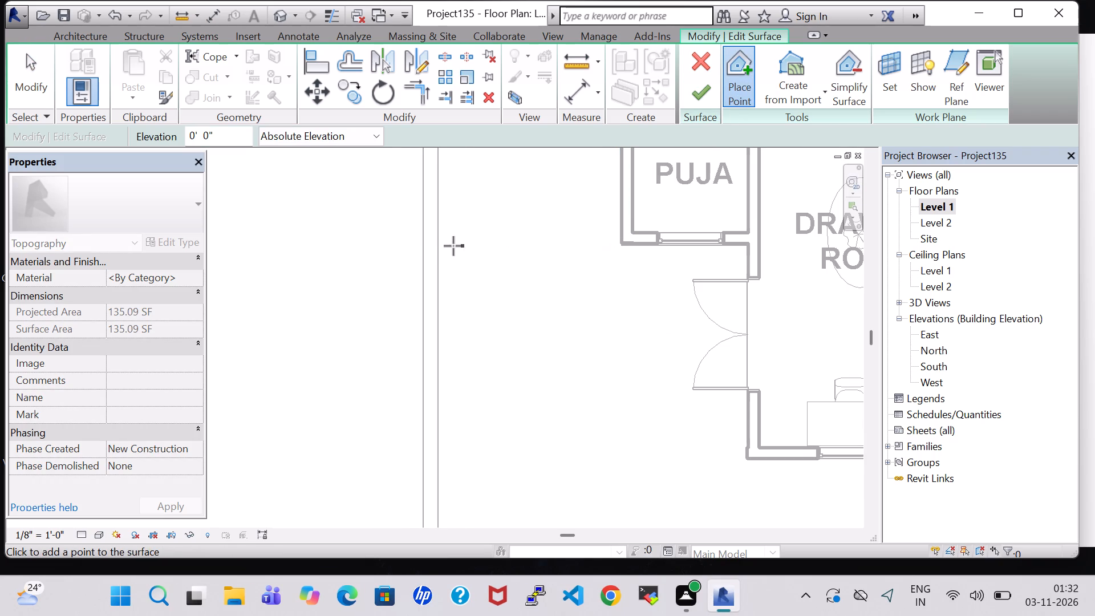
{"action": "left_click", "coordinate": [701, 103]}
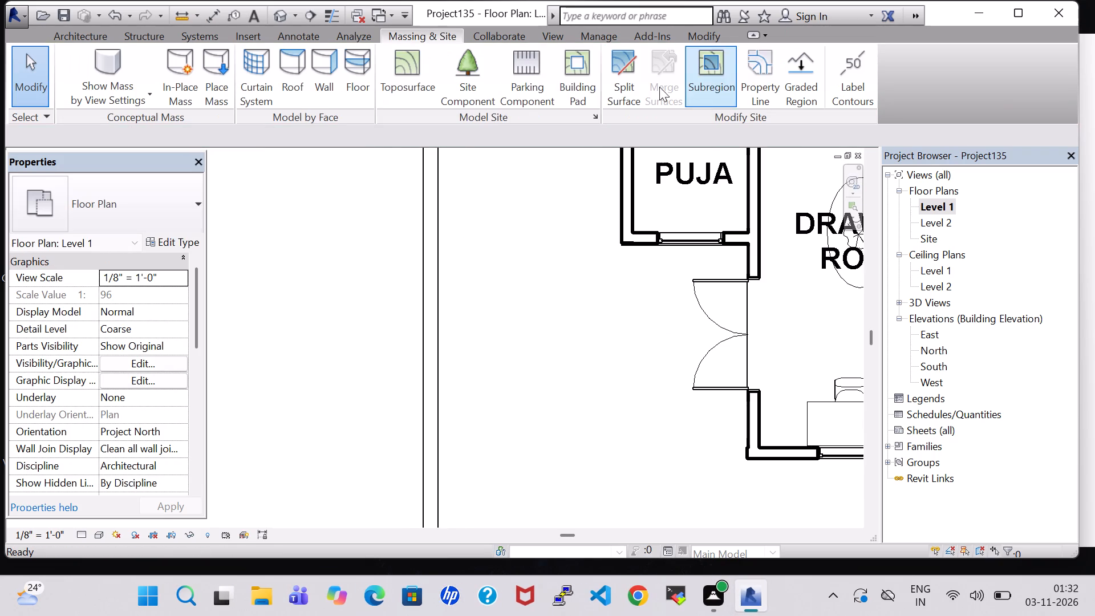
Edit the same toposurface in 3D, add a 0' 0" point at the outer base corner below PUJA's front wall, and finish it.
{"action": "left_click", "coordinate": [274, 11]}
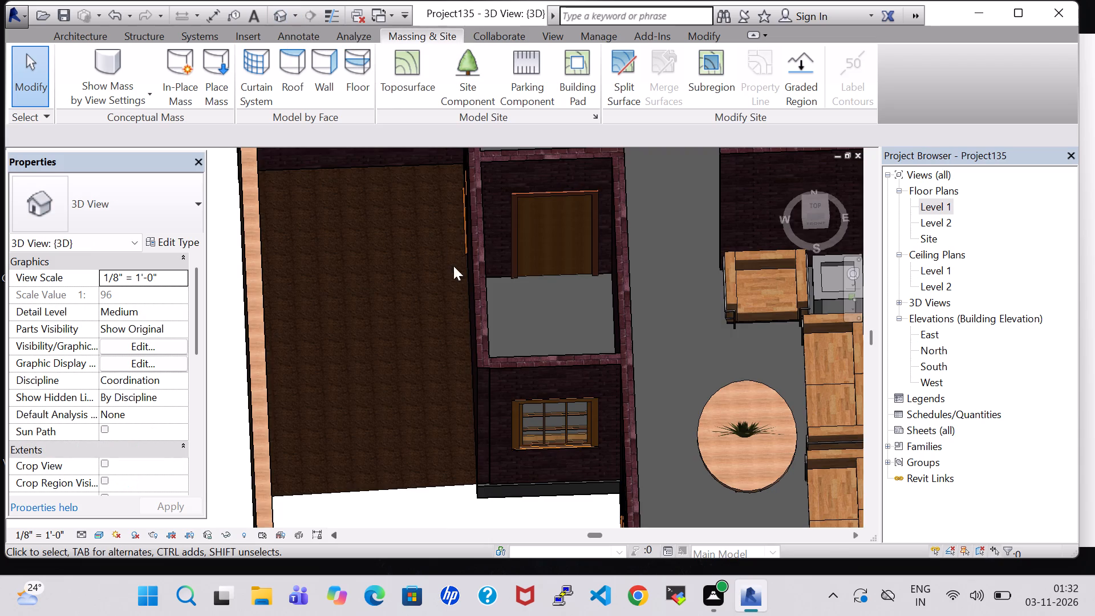
{"action": "left_click", "coordinate": [416, 492]}
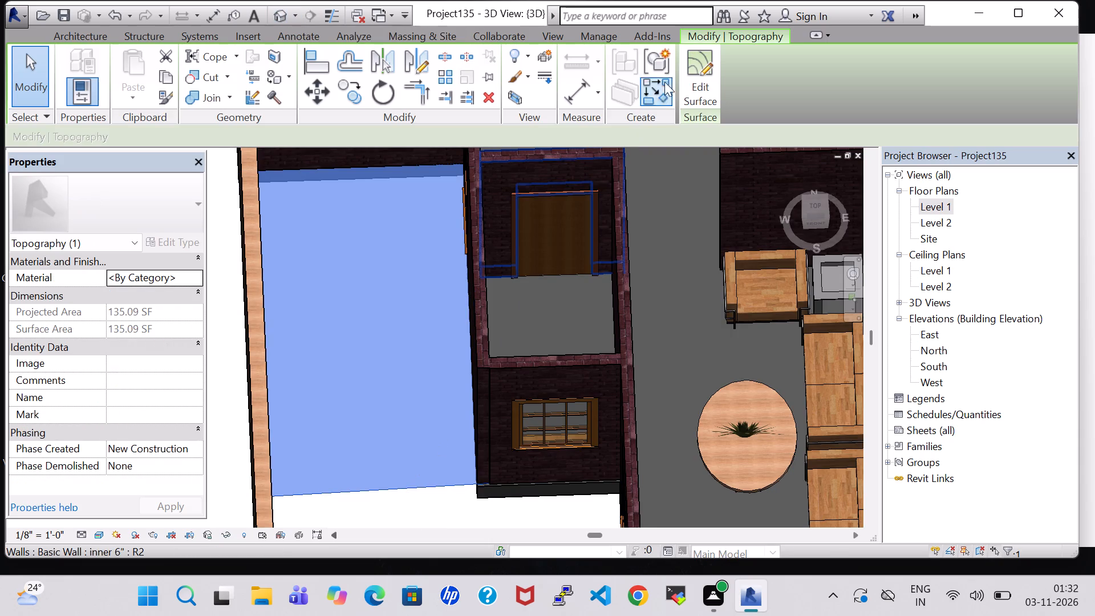
{"action": "left_click", "coordinate": [703, 76]}
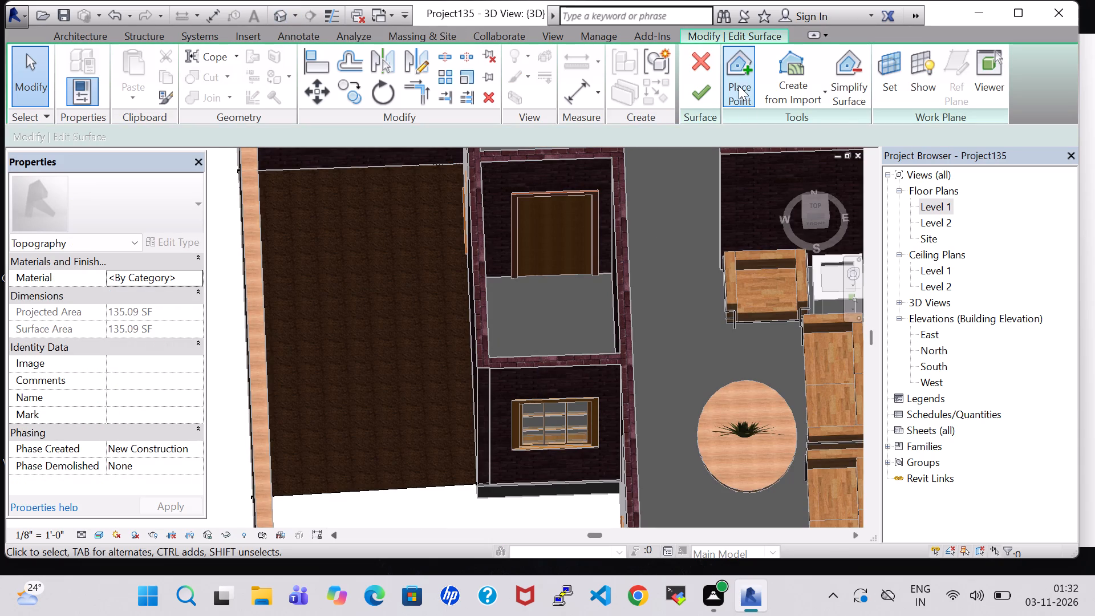
{"action": "left_click", "coordinate": [739, 86]}
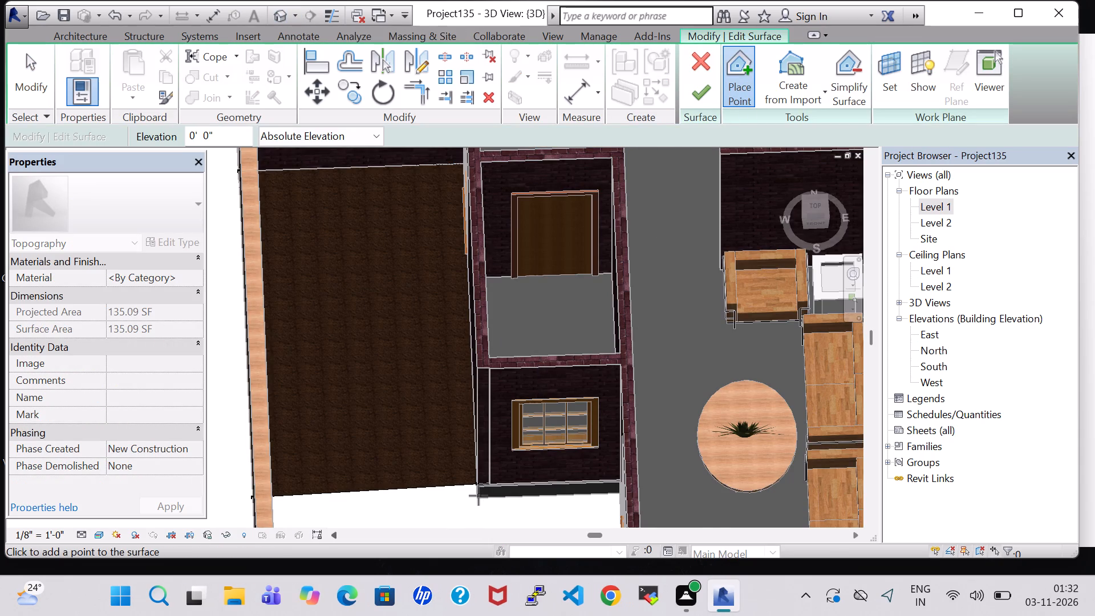
{"action": "scroll", "coordinate": [478, 496], "scroll_direction": "up", "scroll_amount": 10}
{"action": "left_click", "coordinate": [476, 505]}
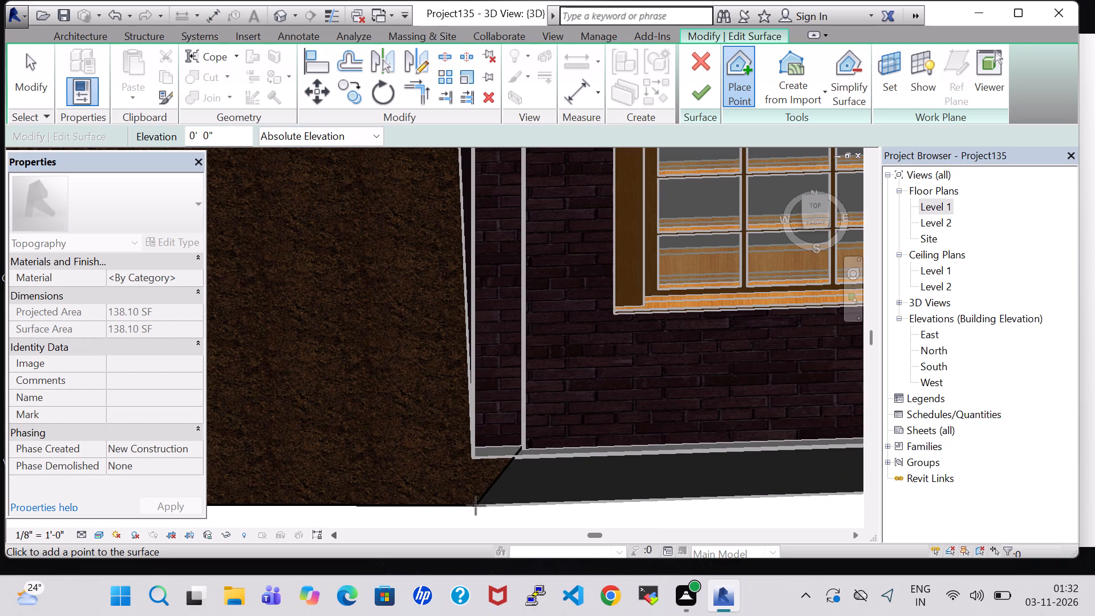
{"action": "middle_click_drag", "start_coordinate": [409, 485], "coordinate": [555, 475]}
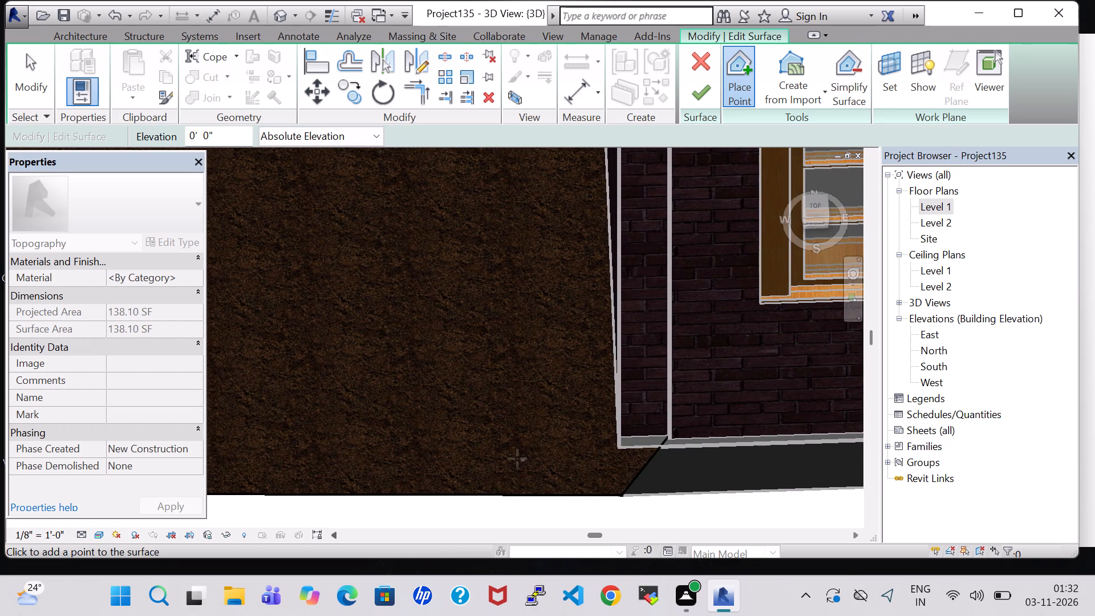
{"action": "scroll", "coordinate": [517, 459], "scroll_direction": "down", "scroll_amount": 9}
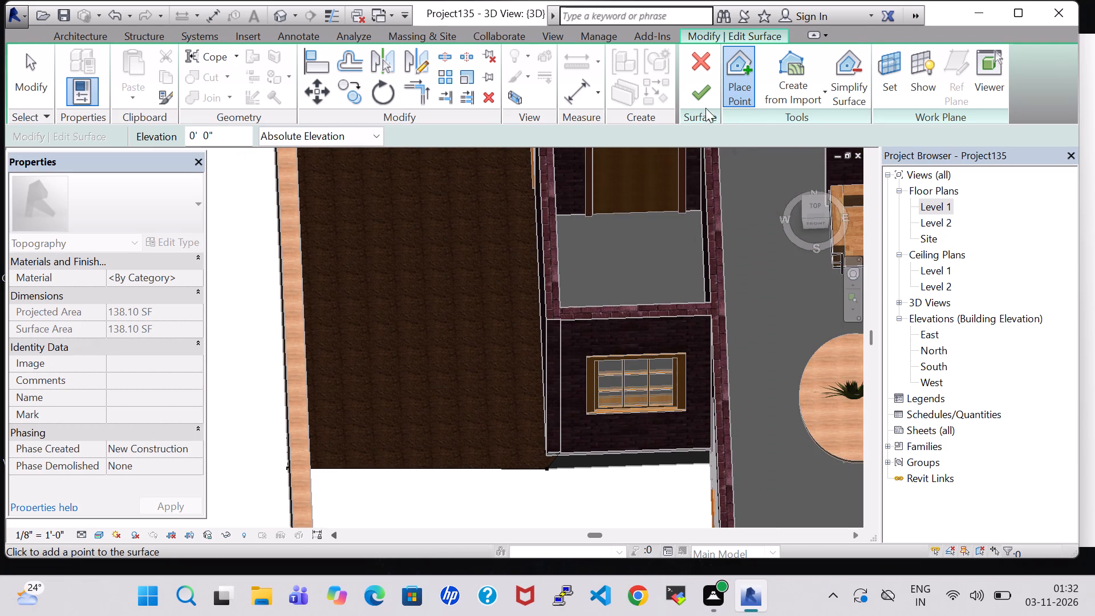
{"action": "left_click", "coordinate": [704, 100]}
Start a second toposurface in the Level 1 plan and save the project.
{"action": "scroll", "coordinate": [469, 433], "scroll_direction": "down", "scroll_amount": 2}
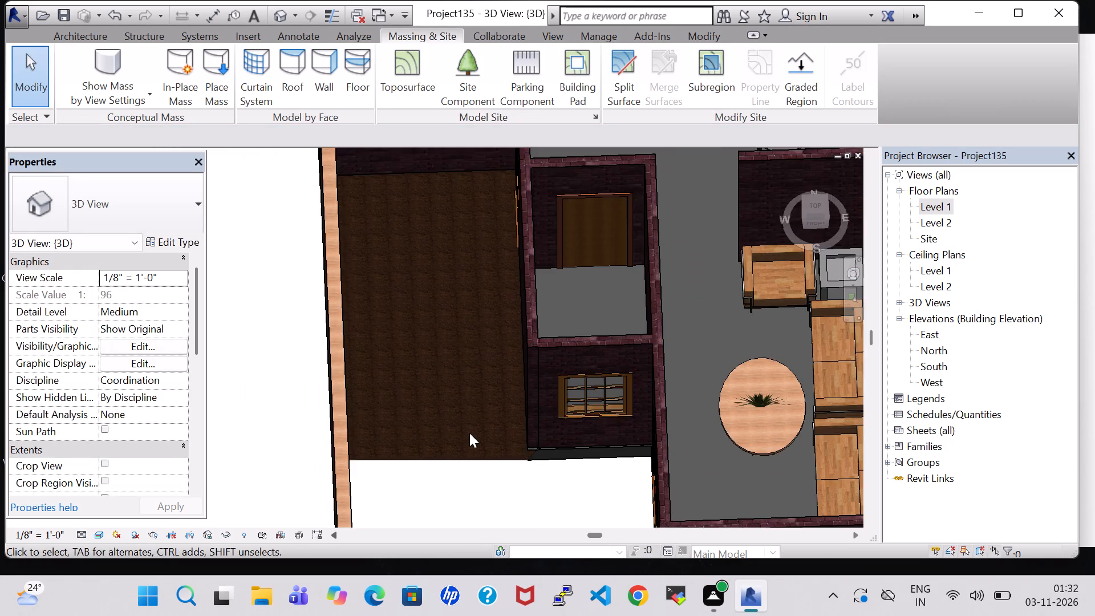
{"action": "scroll", "coordinate": [469, 433], "scroll_direction": "down", "scroll_amount": 2}
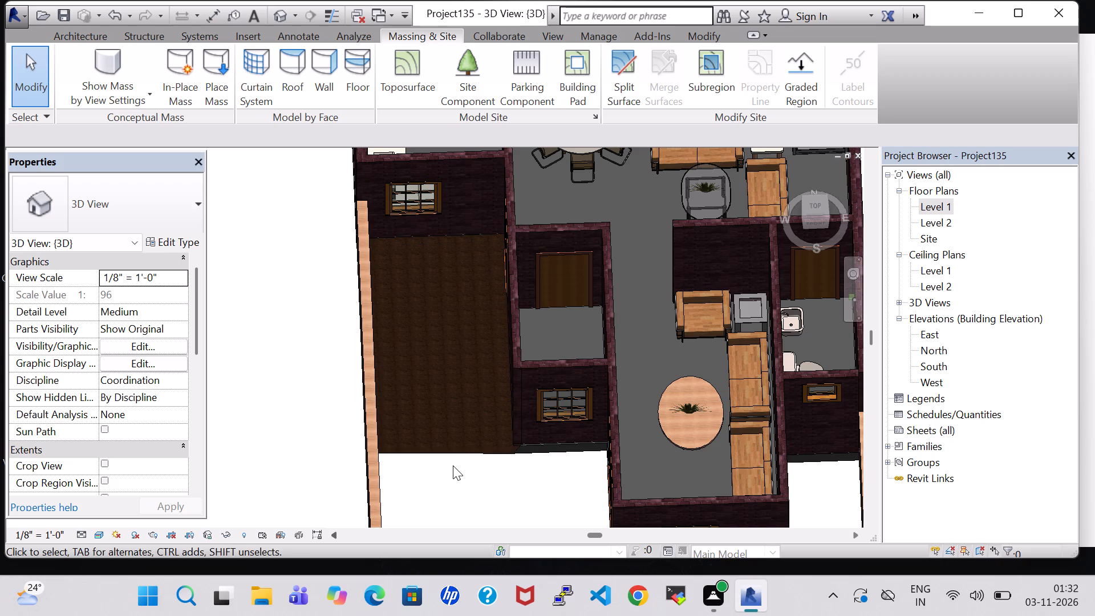
{"action": "double_click", "coordinate": [938, 210]}
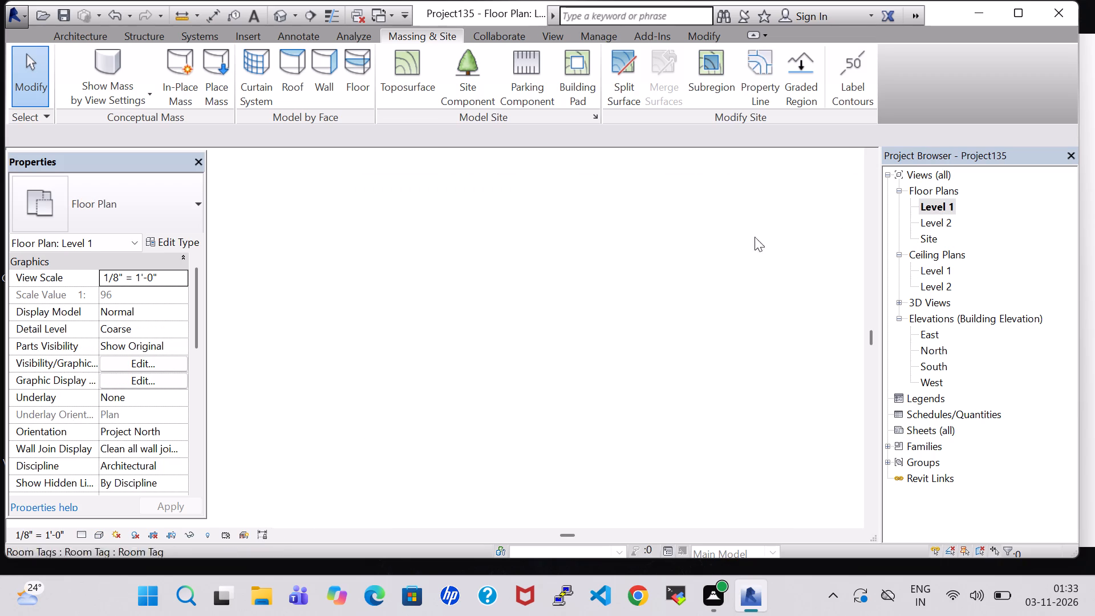
{"action": "scroll", "coordinate": [607, 258], "scroll_direction": "down", "scroll_amount": 3}
{"action": "left_click", "coordinate": [401, 87]}
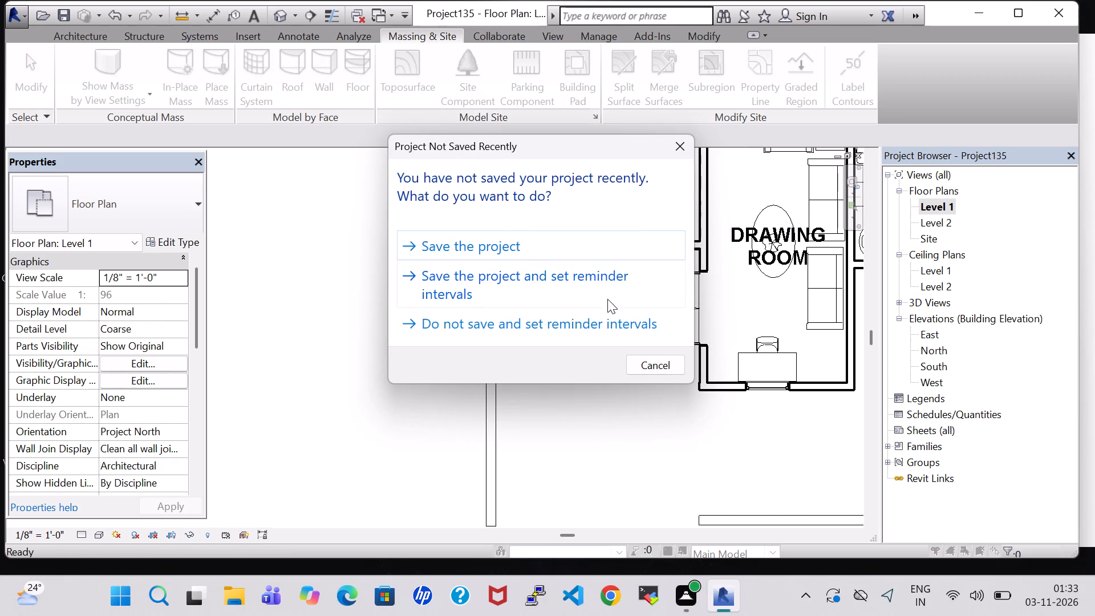
{"action": "left_click", "coordinate": [503, 249]}
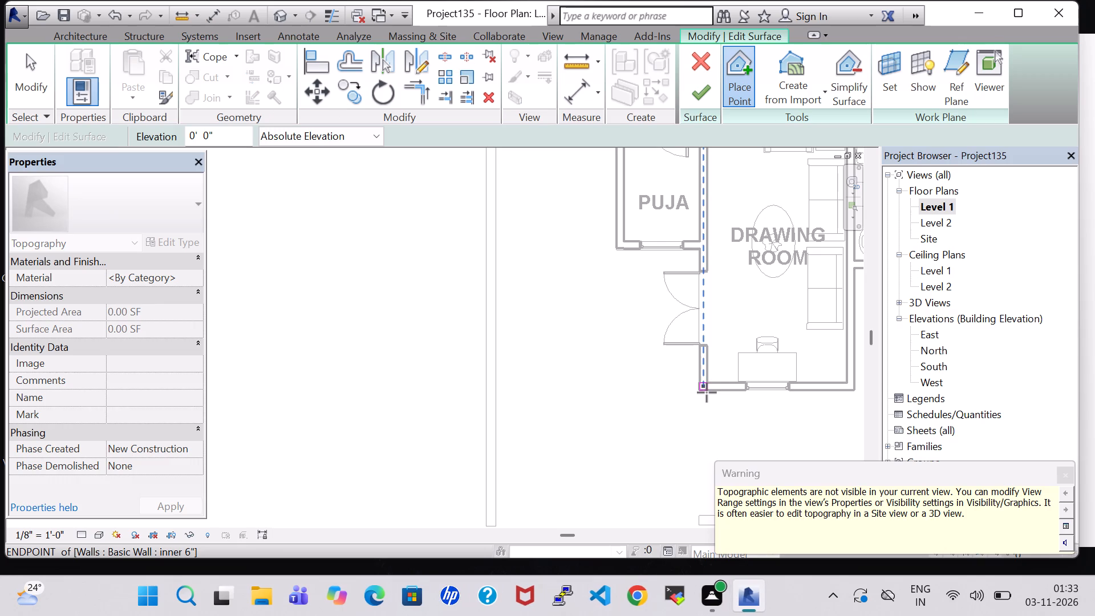
Place 0' 0" points on both side boundary walls level with the drawing room's front wall and at their front ends, and finish the toposurface.
{"action": "left_click", "coordinate": [482, 397]}
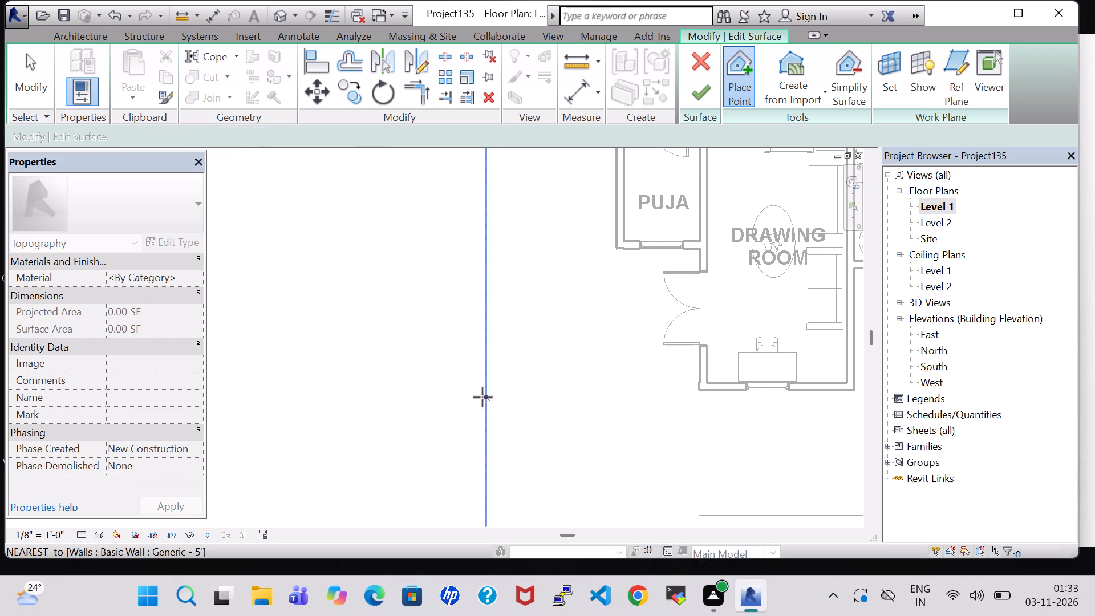
{"action": "middle_click_drag", "start_coordinate": [803, 385], "coordinate": [659, 385]}
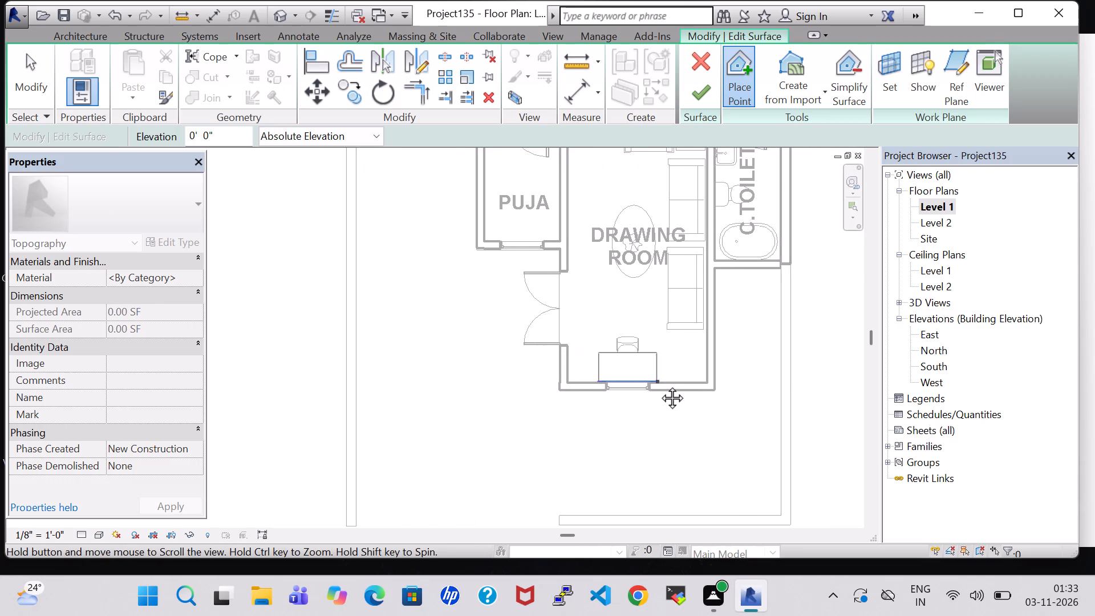
{"action": "middle_click_drag", "start_coordinate": [659, 385], "coordinate": [647, 385]}
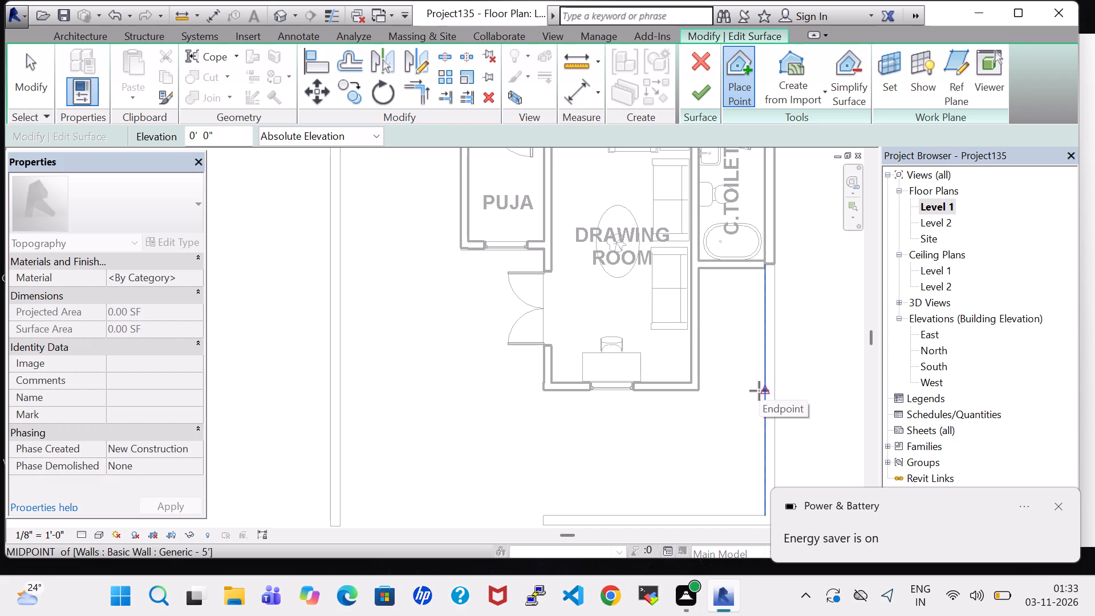
{"action": "left_click", "coordinate": [774, 391]}
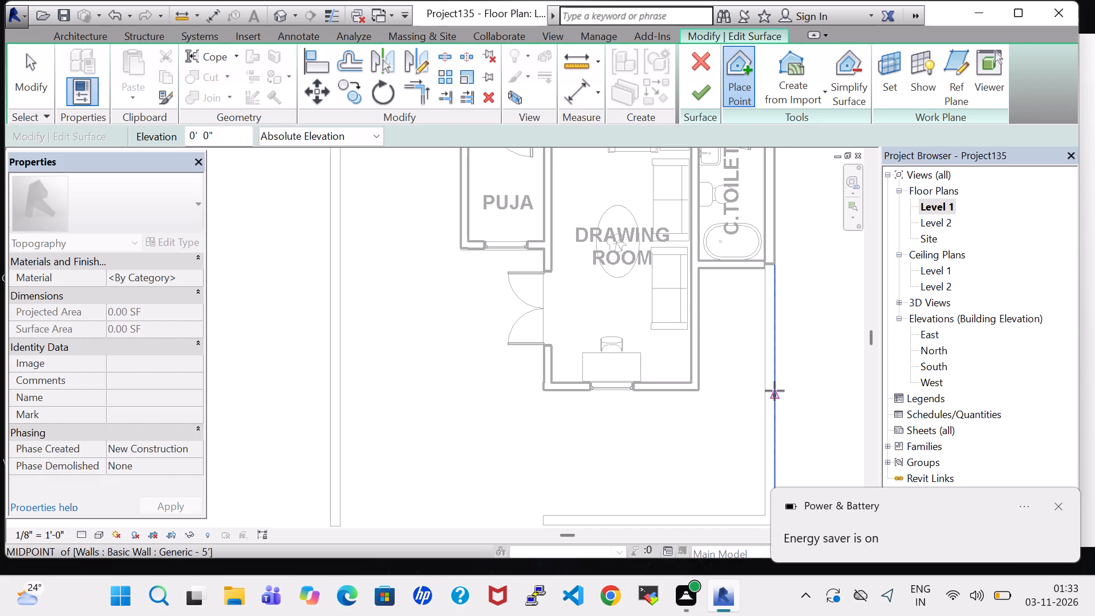
{"action": "middle_click_drag", "start_coordinate": [735, 476], "coordinate": [727, 358]}
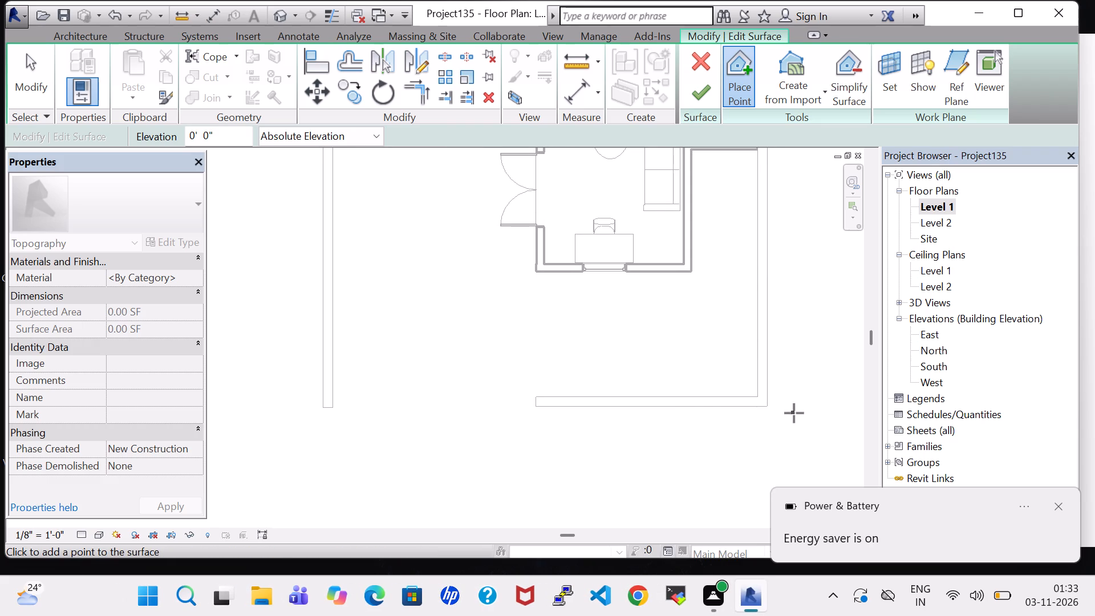
{"action": "left_click", "coordinate": [772, 406]}
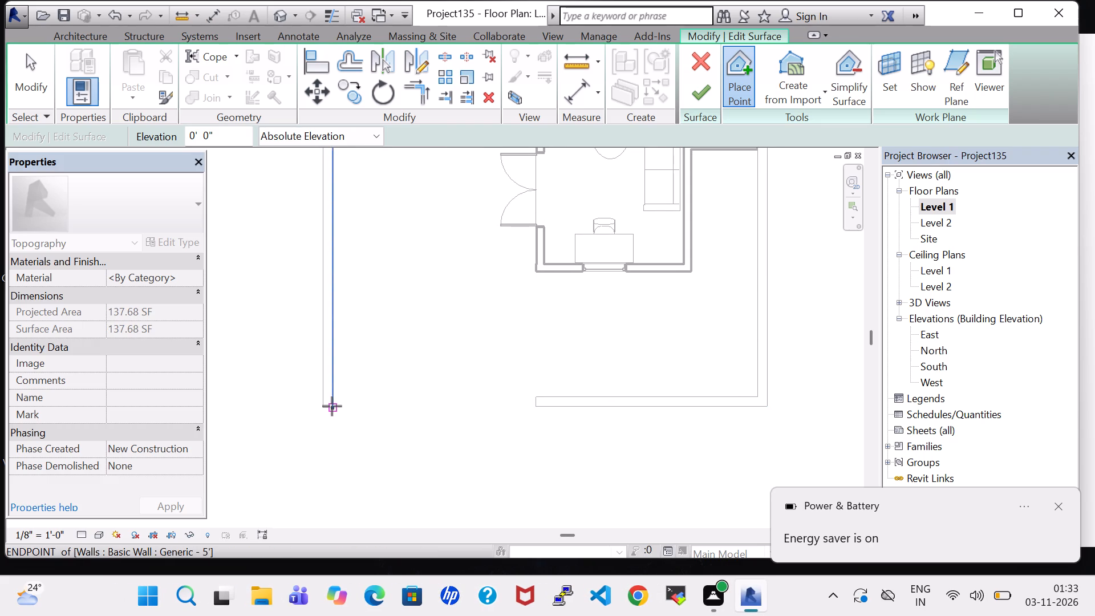
{"action": "left_click", "coordinate": [322, 406]}
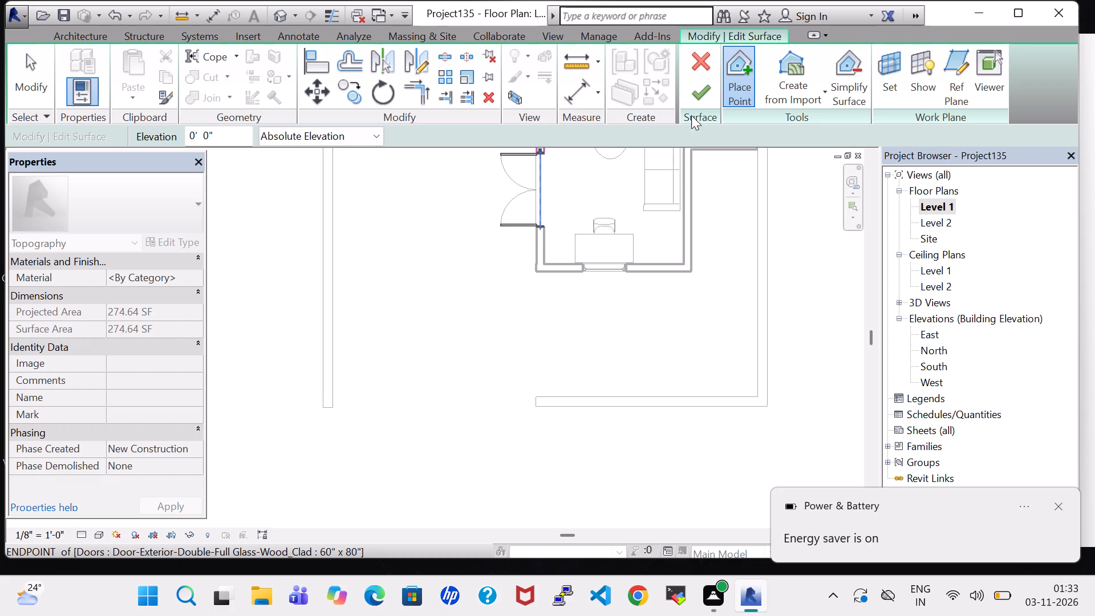
{"action": "left_click", "coordinate": [701, 96]}
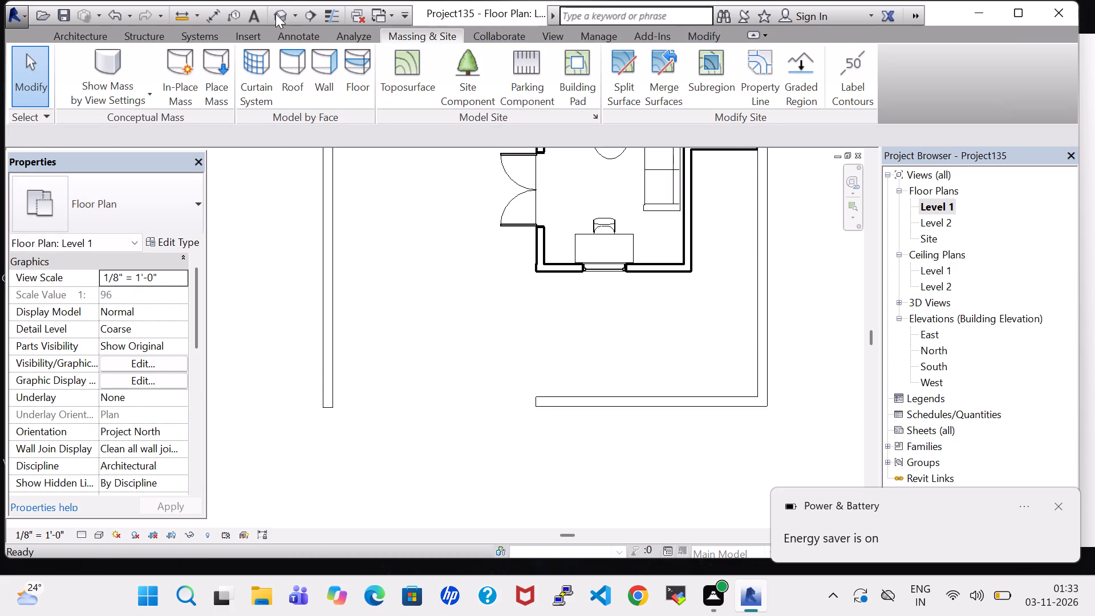
Start a toposurface in 3D for the open ground before PUJA and place two 0' 0" points along the boundary wall at the gap's corners.
{"action": "left_click", "coordinate": [275, 14]}
{"action": "scroll", "coordinate": [484, 351], "scroll_direction": "down", "scroll_amount": 4}
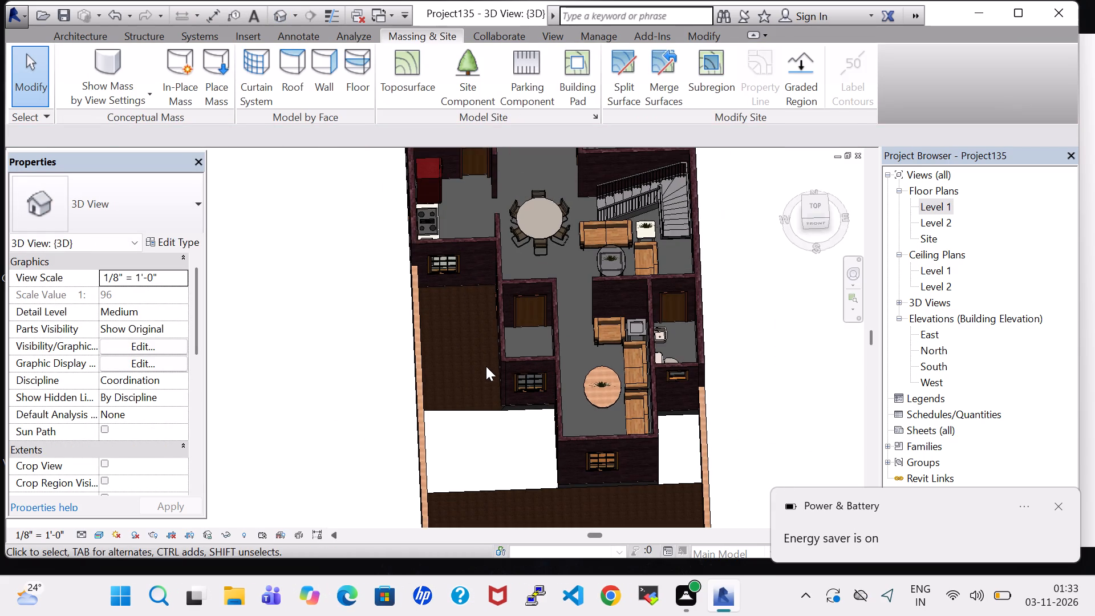
{"action": "middle_click_drag", "start_coordinate": [495, 424], "coordinate": [497, 404]}
{"action": "middle_click_drag", "start_coordinate": [498, 399], "coordinate": [500, 360]}
{"action": "scroll", "coordinate": [497, 441], "scroll_direction": "up", "scroll_amount": 3}
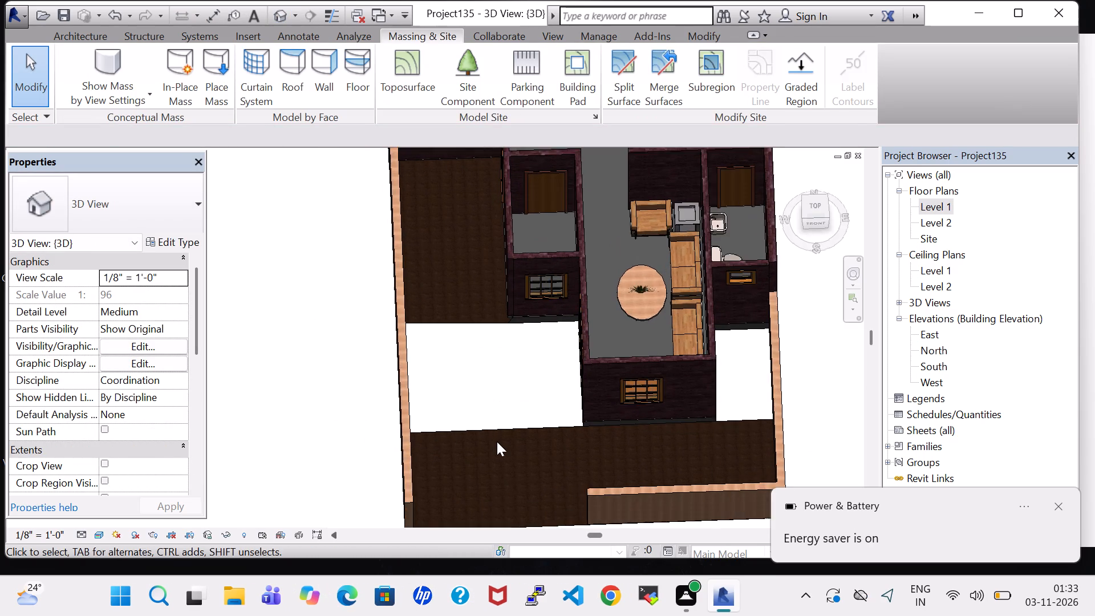
{"action": "scroll", "coordinate": [497, 441], "scroll_direction": "up", "scroll_amount": 3}
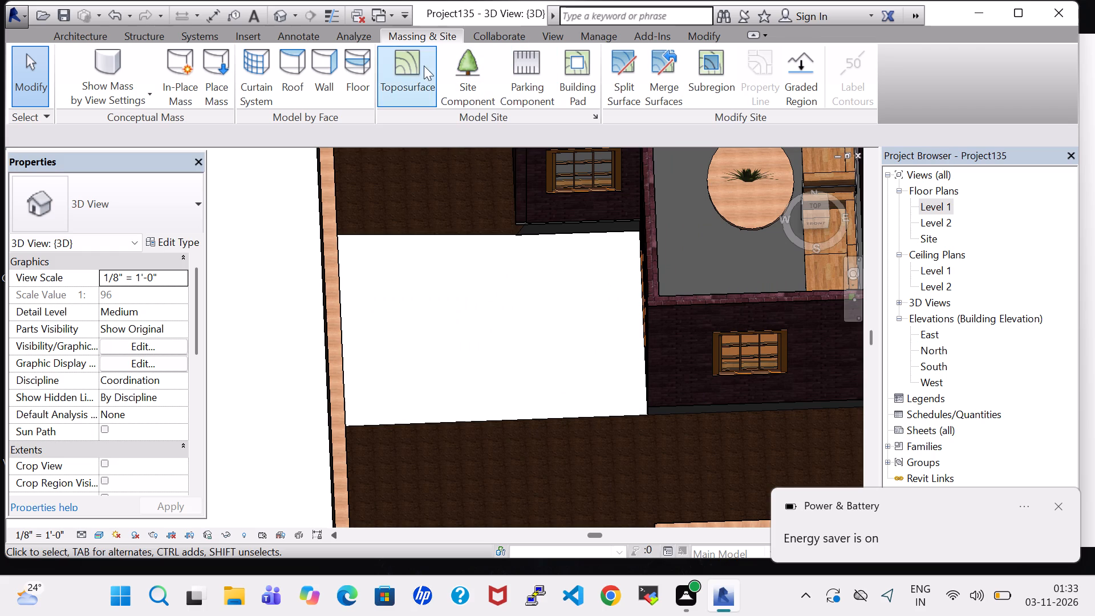
{"action": "left_click", "coordinate": [409, 66]}
{"action": "left_click", "coordinate": [735, 78]}
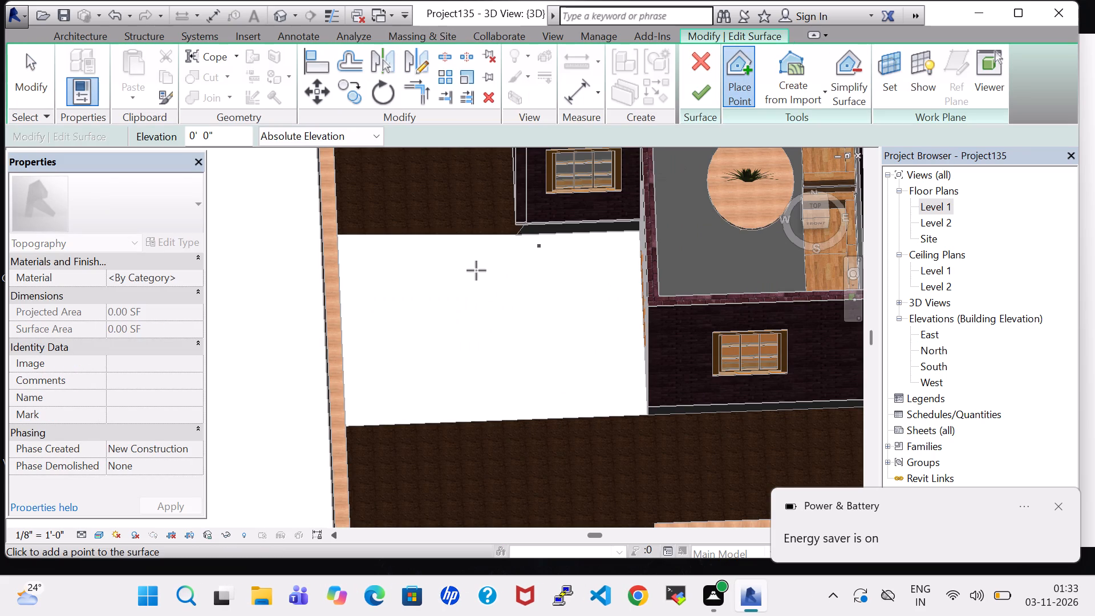
{"action": "middle_click_drag", "start_coordinate": [436, 275], "coordinate": [384, 283]}
{"action": "middle_click_drag", "start_coordinate": [267, 239], "coordinate": [378, 396]}
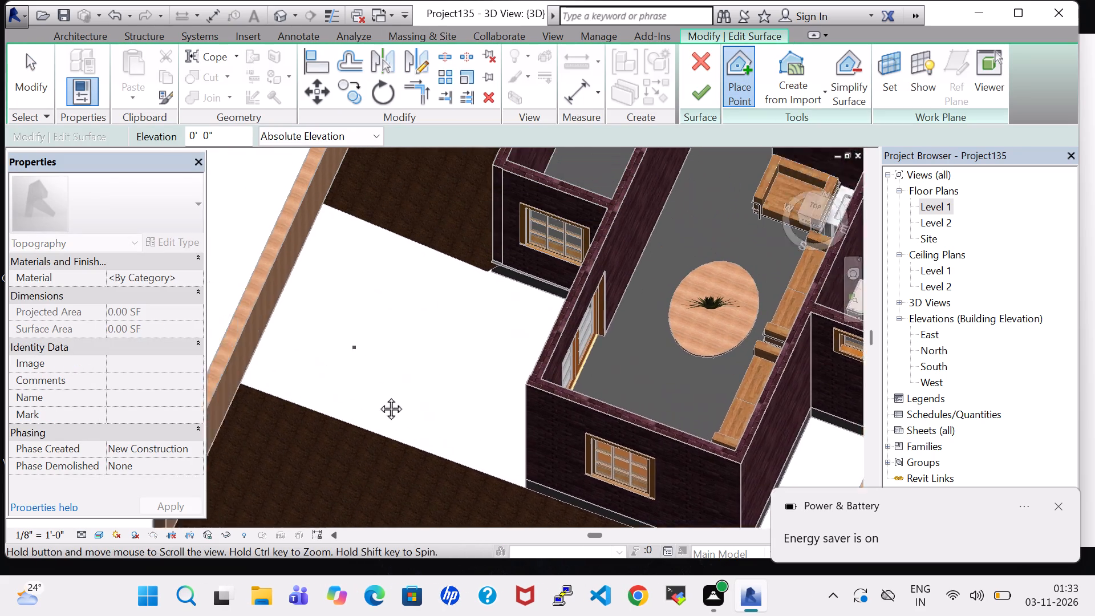
{"action": "middle_click_drag", "start_coordinate": [378, 396], "coordinate": [392, 435]}
{"action": "middle_click", "coordinate": [392, 435]}
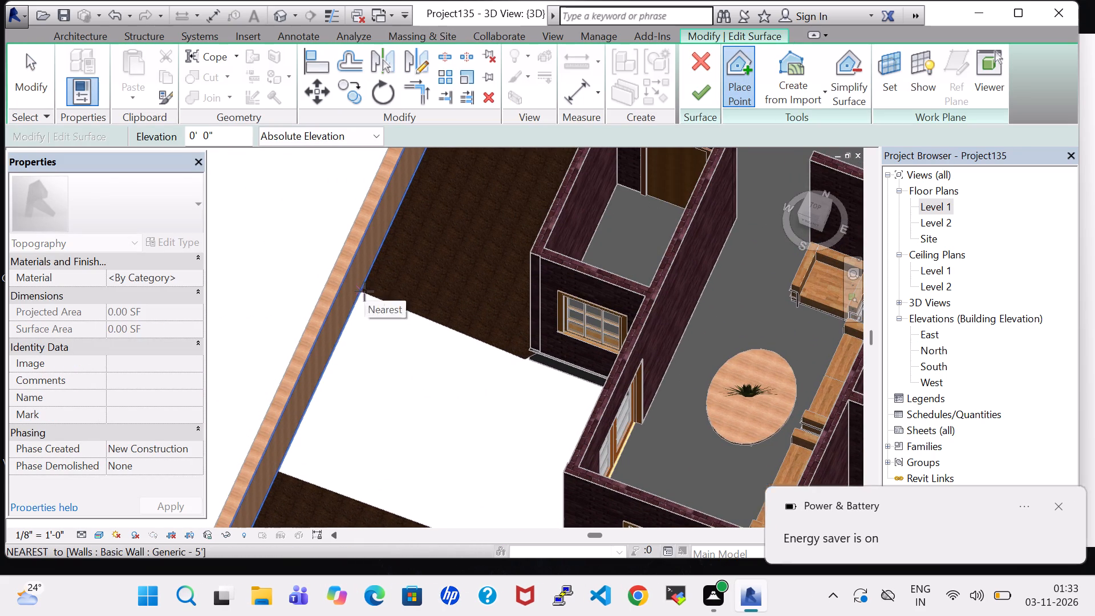
{"action": "left_click", "coordinate": [363, 291]}
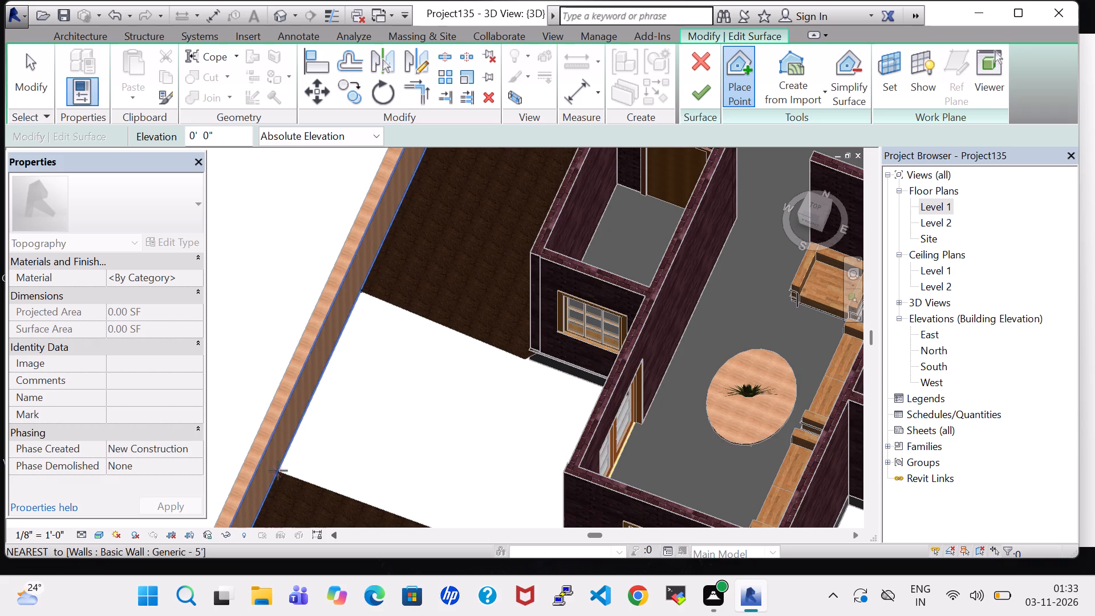
{"action": "left_click", "coordinate": [278, 471]}
Add 0' 0" points at the drawing room side wall's base, at the PUJA corner and the front corner, and finish the toposurface.
{"action": "middle_click_drag", "start_coordinate": [370, 402], "coordinate": [433, 420], "text": "shift"}
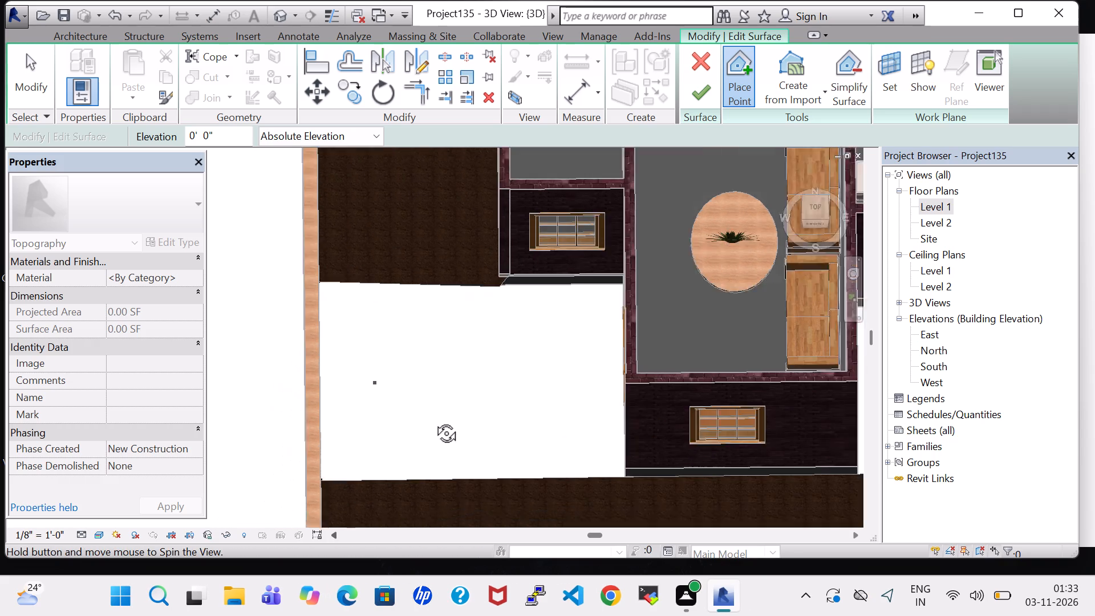
{"action": "middle_click_drag", "start_coordinate": [433, 420], "coordinate": [439, 422], "text": "shift"}
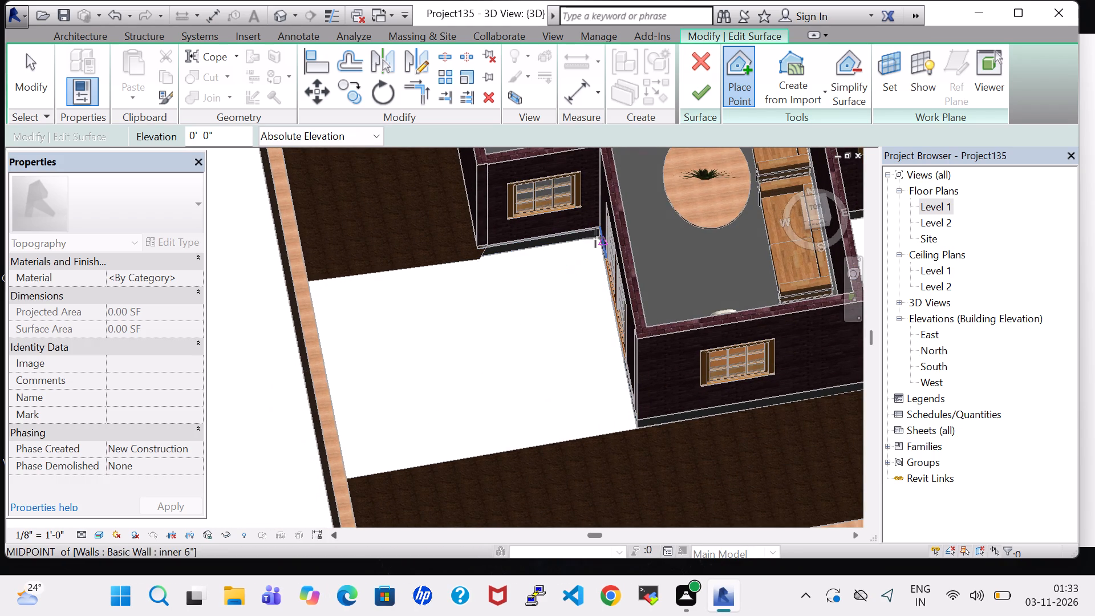
{"action": "scroll", "coordinate": [595, 238], "scroll_direction": "up", "scroll_amount": 9}
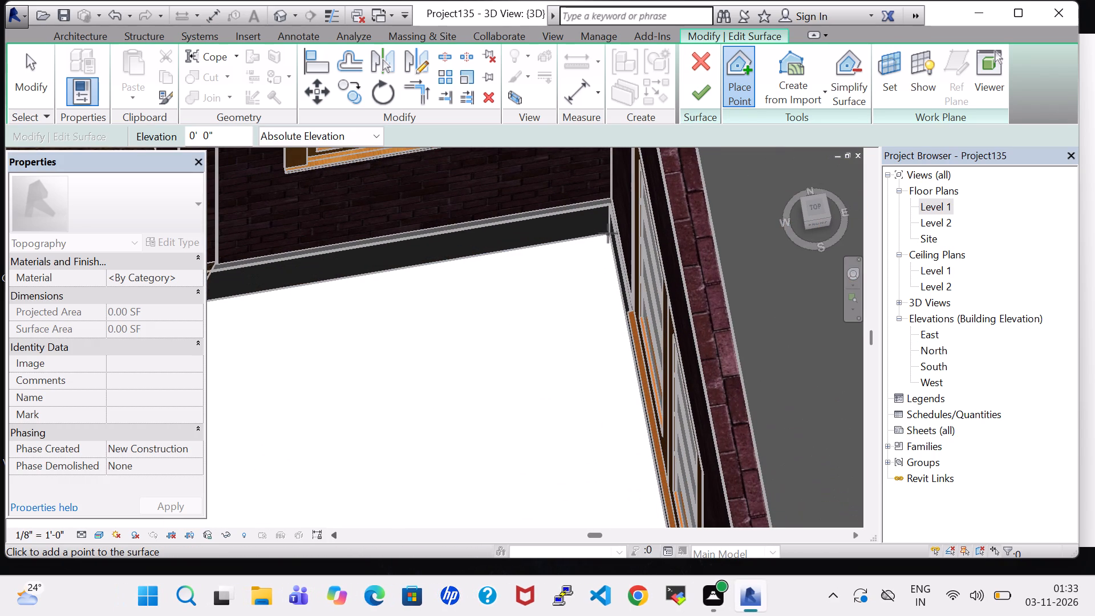
{"action": "left_click", "coordinate": [608, 233]}
{"action": "middle_click_drag", "start_coordinate": [594, 379], "coordinate": [544, 233]}
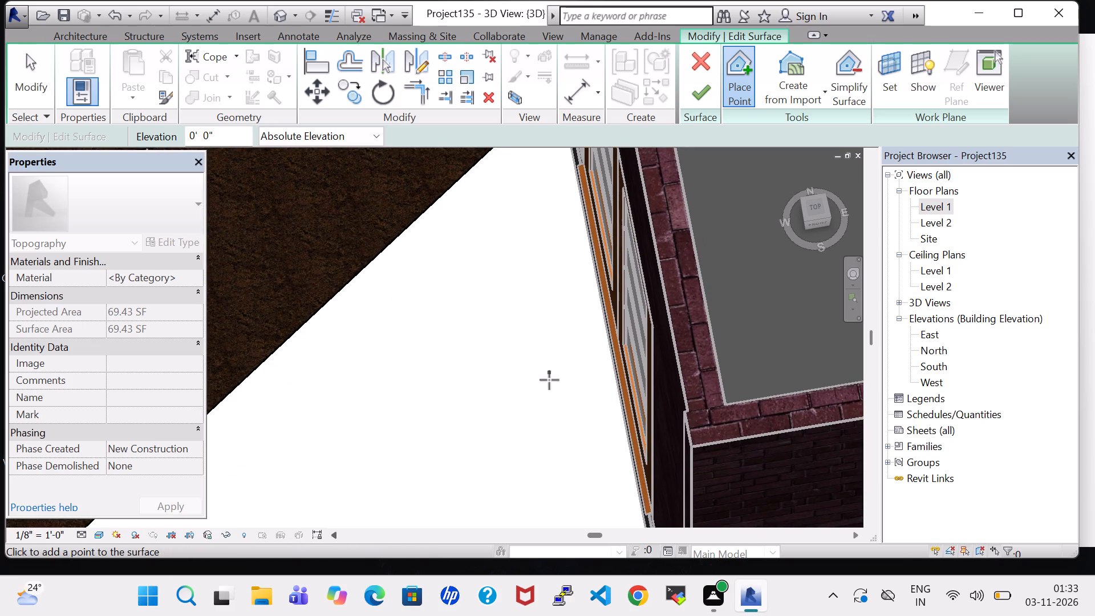
{"action": "middle_click", "coordinate": [549, 380]}
{"action": "middle_click_drag", "start_coordinate": [547, 379], "coordinate": [515, 339]}
{"action": "middle_click_drag", "start_coordinate": [502, 316], "coordinate": [463, 137]}
{"action": "middle_click_drag", "start_coordinate": [538, 359], "coordinate": [502, 173]}
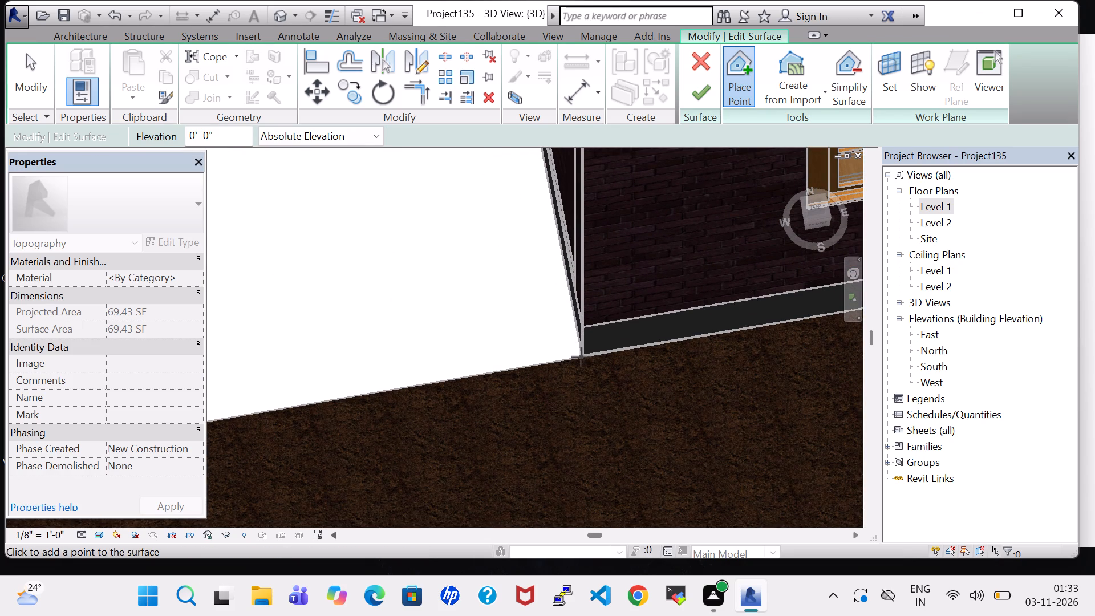
{"action": "left_click", "coordinate": [581, 357]}
{"action": "scroll", "coordinate": [648, 338], "scroll_direction": "down", "scroll_amount": 8}
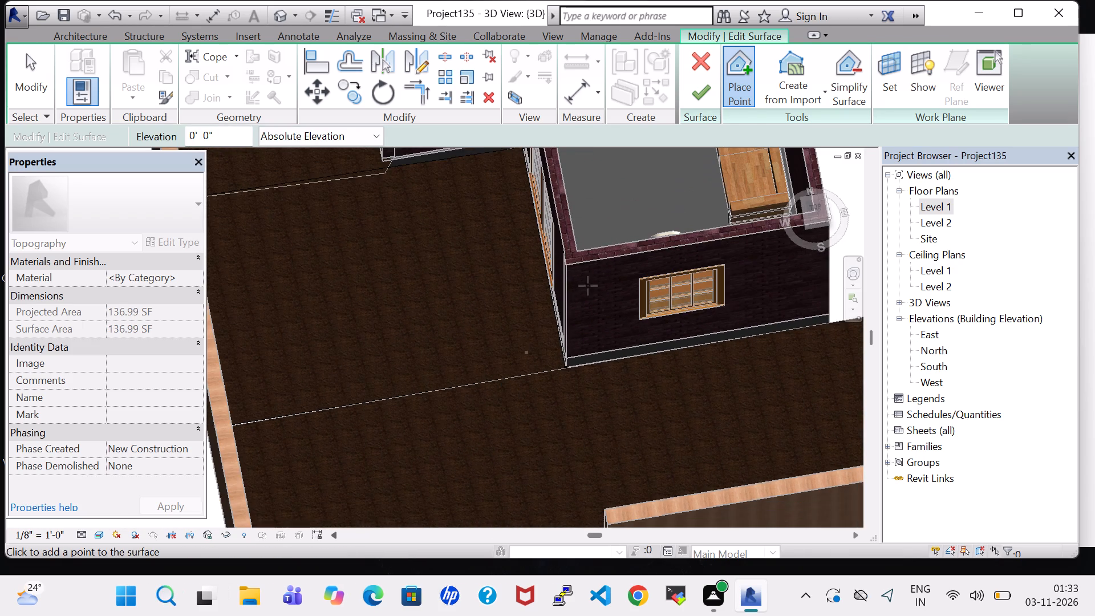
{"action": "left_click", "coordinate": [708, 92]}
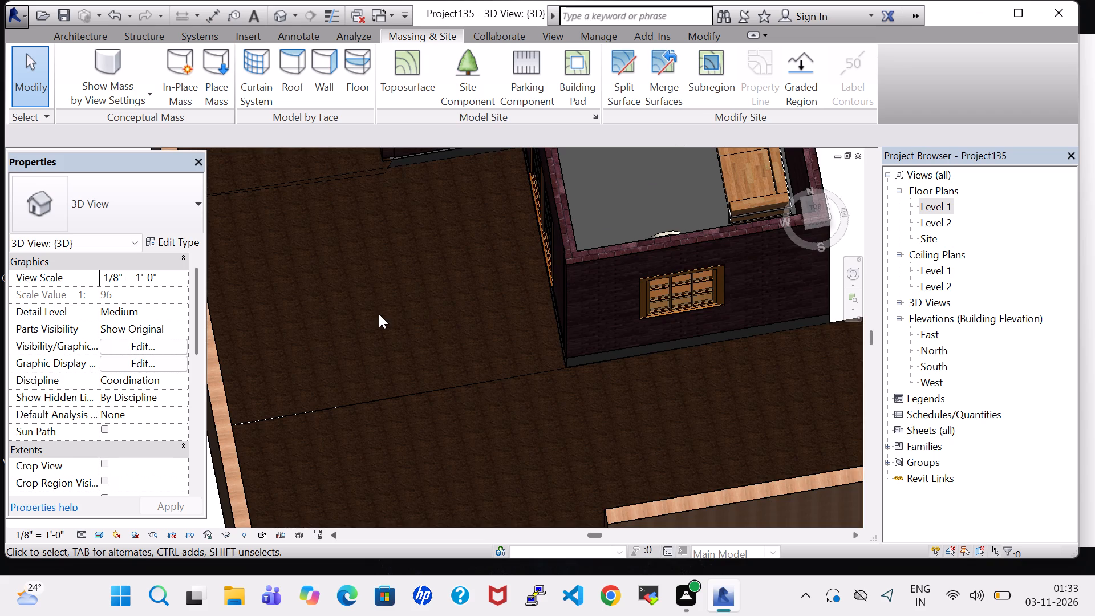
Edit the toposurface in front of PUJA, add 0' 0" points at both base corners of the drawing room's side wall, and finish it.
{"action": "scroll", "coordinate": [379, 314], "scroll_direction": "down", "scroll_amount": 4}
{"action": "middle_click_drag", "start_coordinate": [388, 323], "coordinate": [305, 339]}
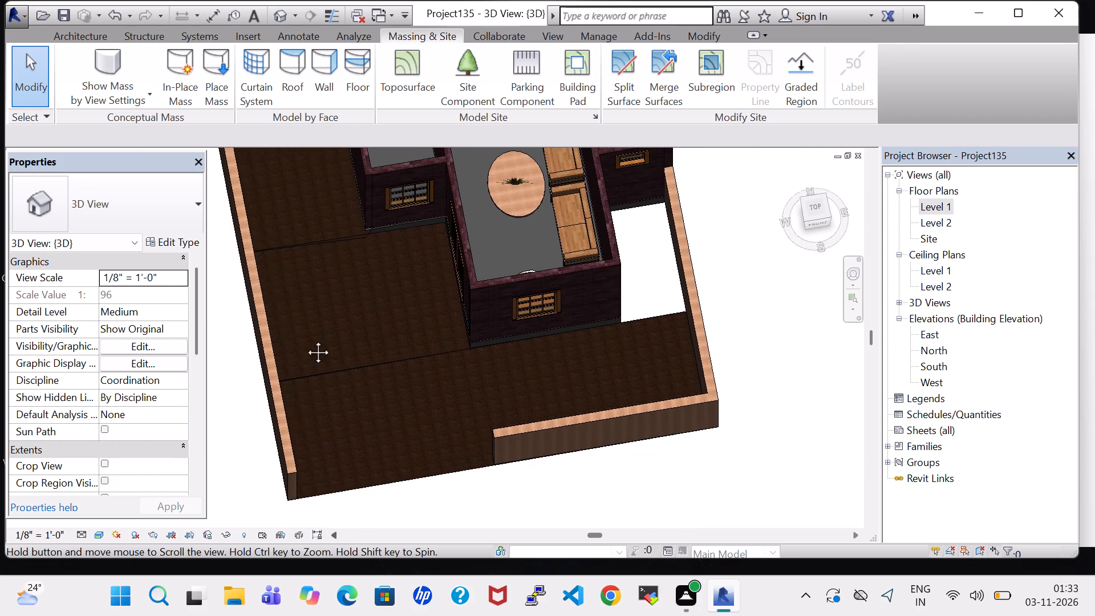
{"action": "middle_click_drag", "start_coordinate": [305, 339], "coordinate": [288, 342]}
{"action": "middle_click_drag", "start_coordinate": [530, 380], "coordinate": [509, 384], "text": "shift"}
{"action": "middle_click", "coordinate": [504, 386], "text": "shift"}
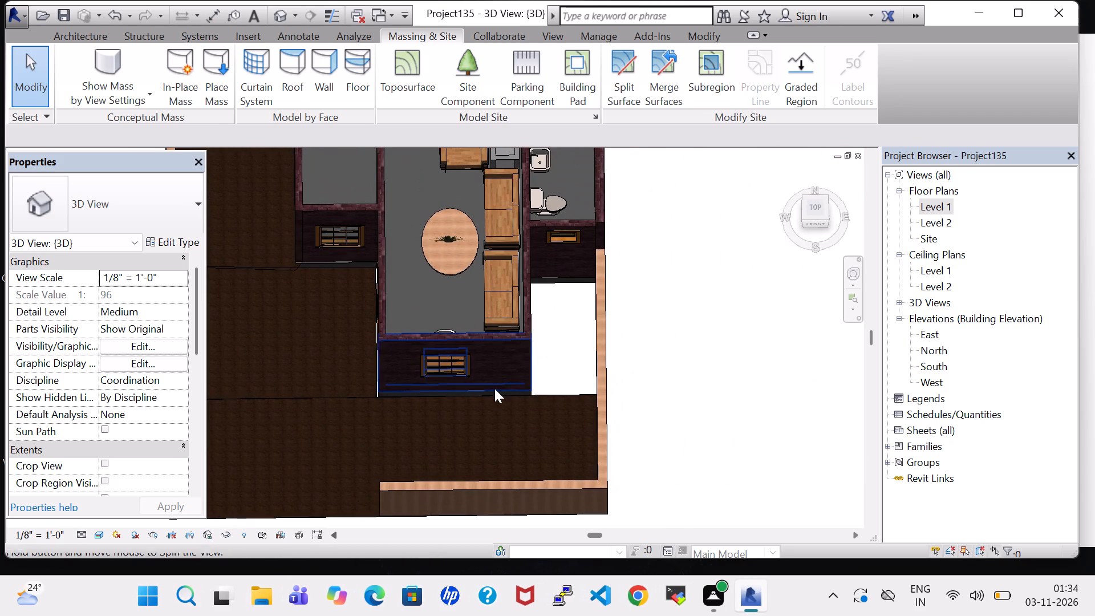
{"action": "scroll", "coordinate": [398, 406], "scroll_direction": "up", "scroll_amount": 8}
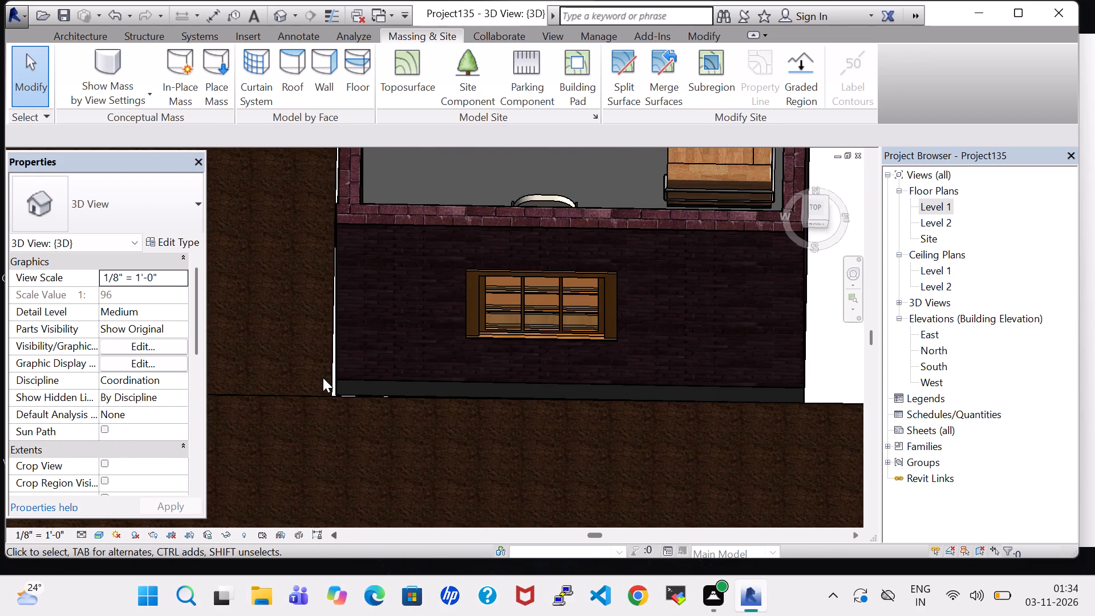
{"action": "left_click", "coordinate": [328, 378]}
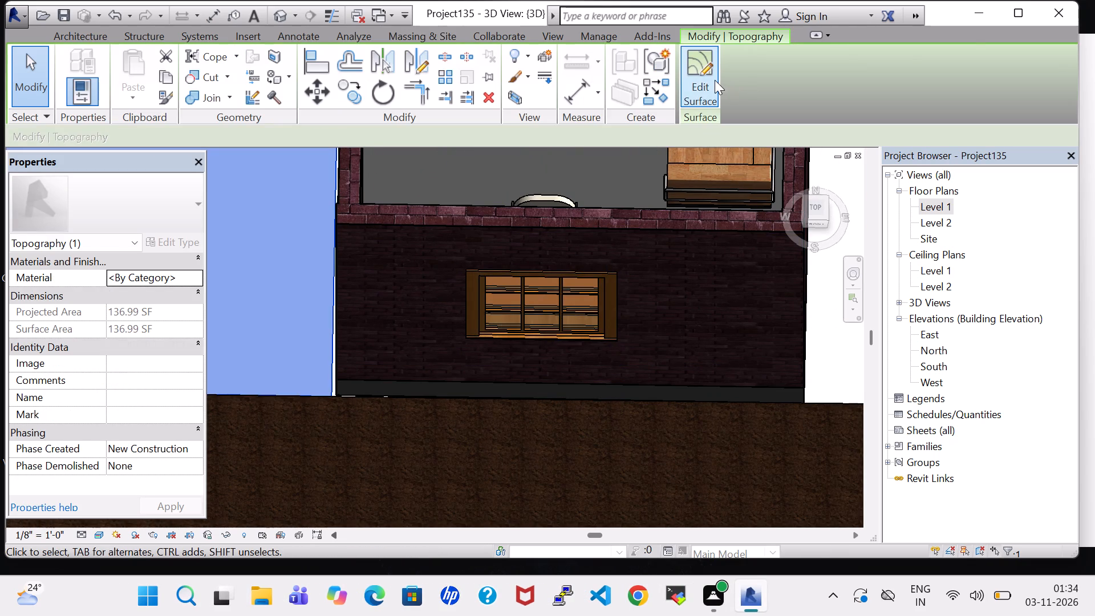
{"action": "left_click", "coordinate": [715, 80]}
{"action": "left_click", "coordinate": [743, 80]}
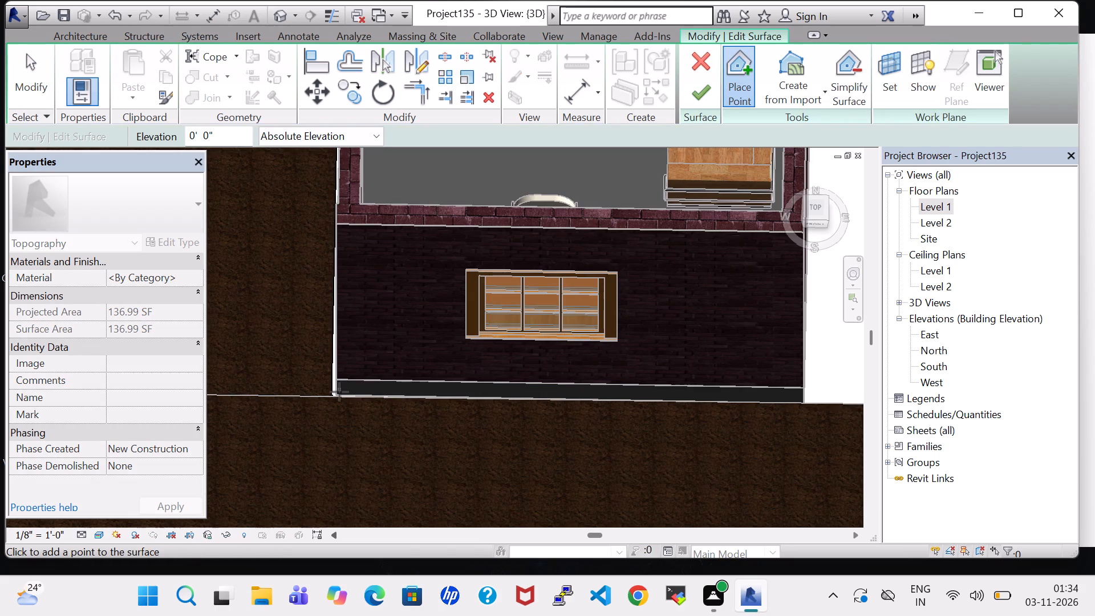
{"action": "left_click", "coordinate": [335, 394]}
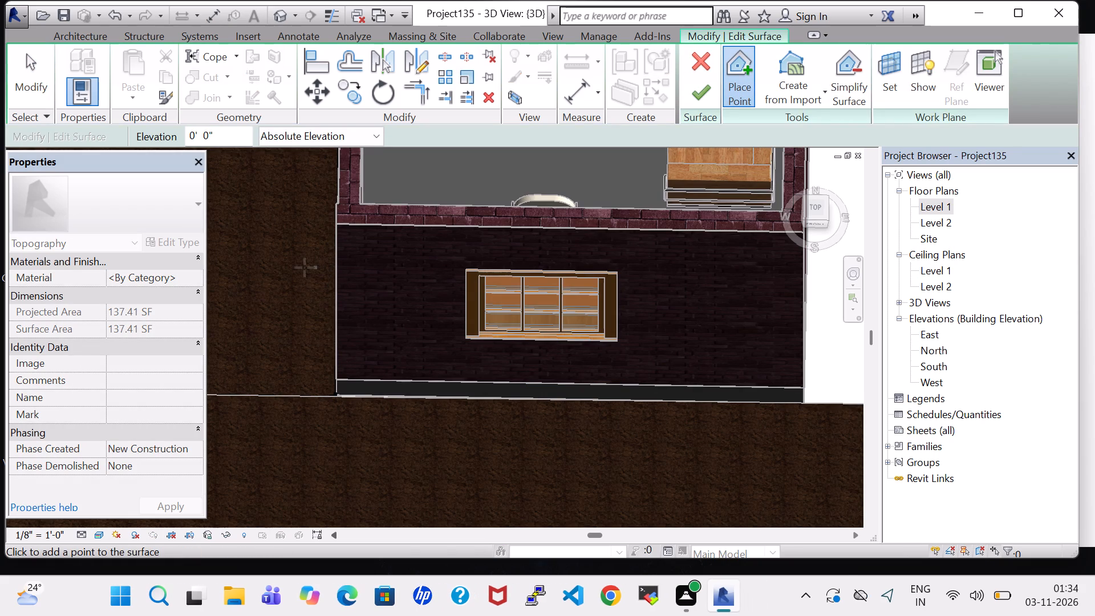
{"action": "middle_click_drag", "start_coordinate": [304, 268], "coordinate": [317, 271], "text": "shift"}
{"action": "middle_click_drag", "start_coordinate": [220, 244], "coordinate": [240, 386]}
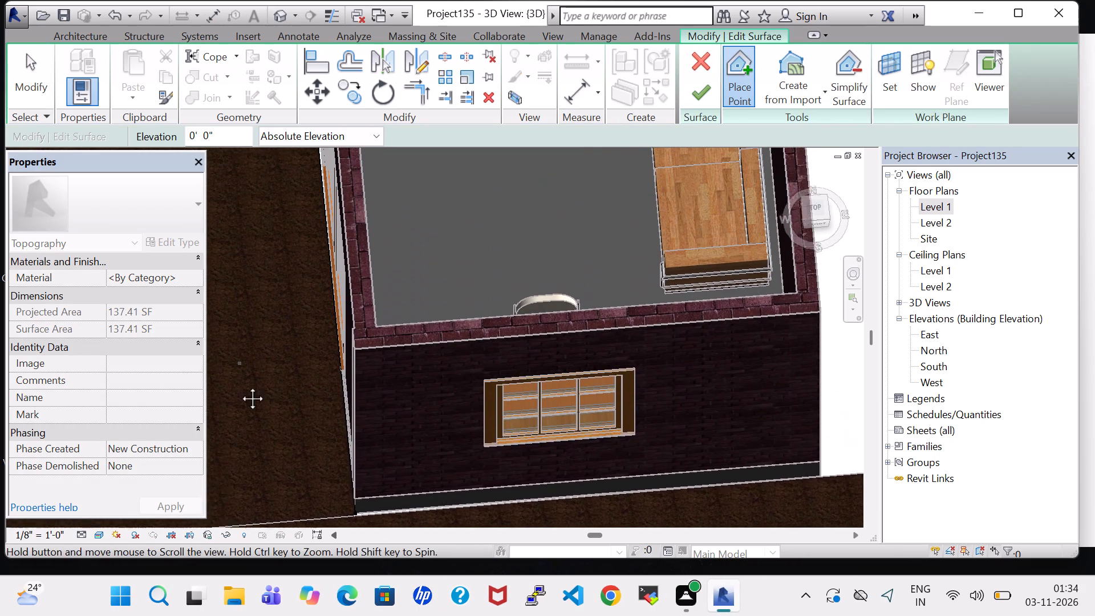
{"action": "middle_click_drag", "start_coordinate": [240, 386], "coordinate": [238, 483]}
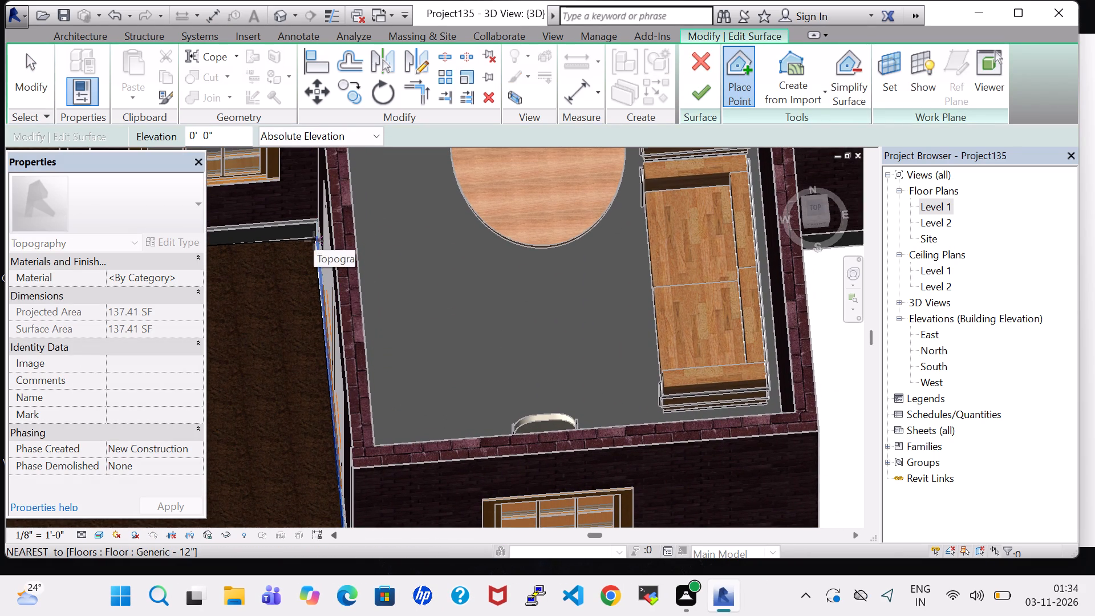
{"action": "left_click", "coordinate": [314, 241]}
{"action": "left_click", "coordinate": [695, 91]}
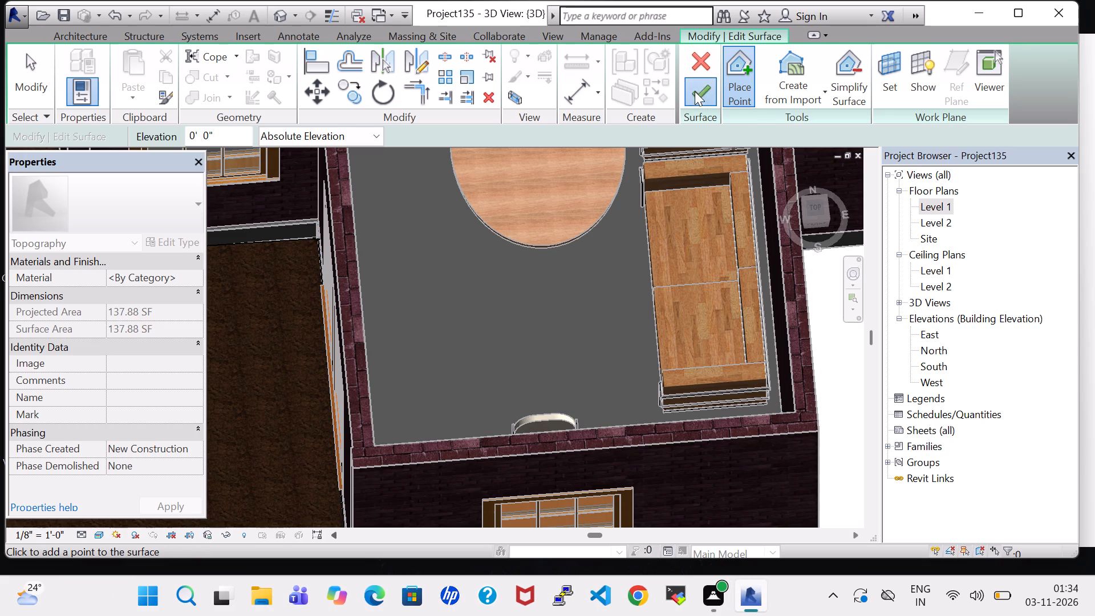
Create a toposurface in the gap before the toilet, with 0' 0" points at two drawing room wall corners and two boundary wall corners.
{"action": "scroll", "coordinate": [395, 332], "scroll_direction": "down", "scroll_amount": 10}
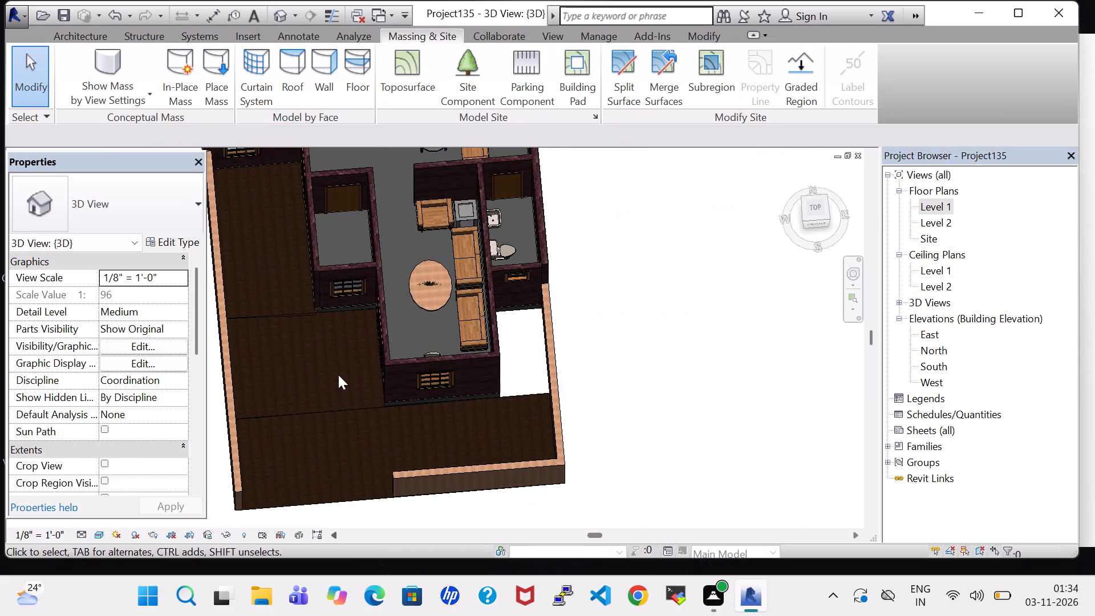
{"action": "middle_click_drag", "start_coordinate": [338, 375], "coordinate": [359, 306]}
{"action": "left_click", "coordinate": [404, 66]}
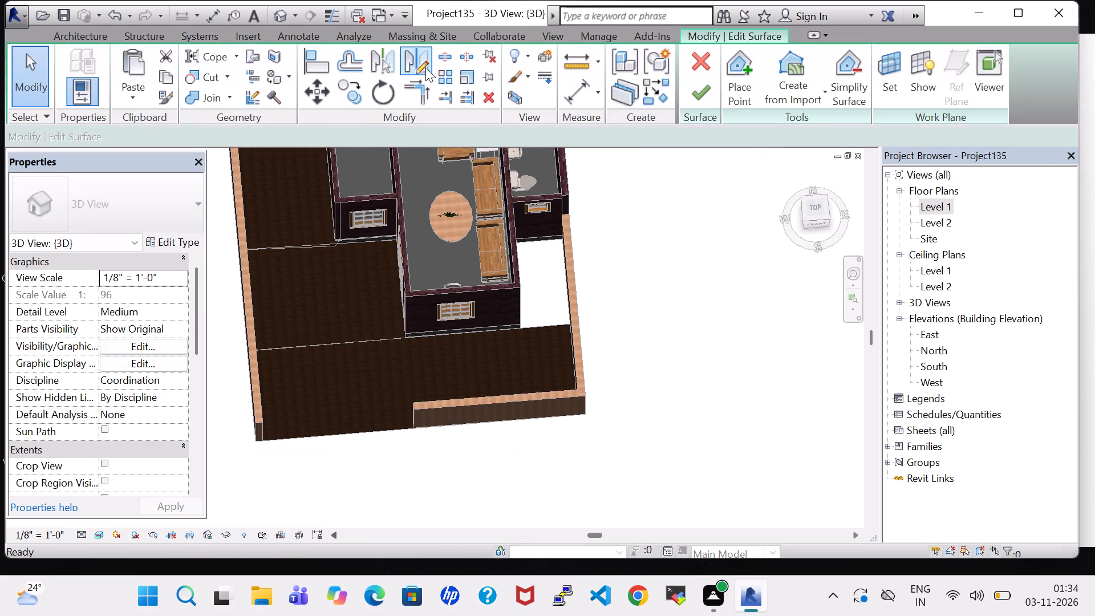
{"action": "left_click", "coordinate": [731, 72]}
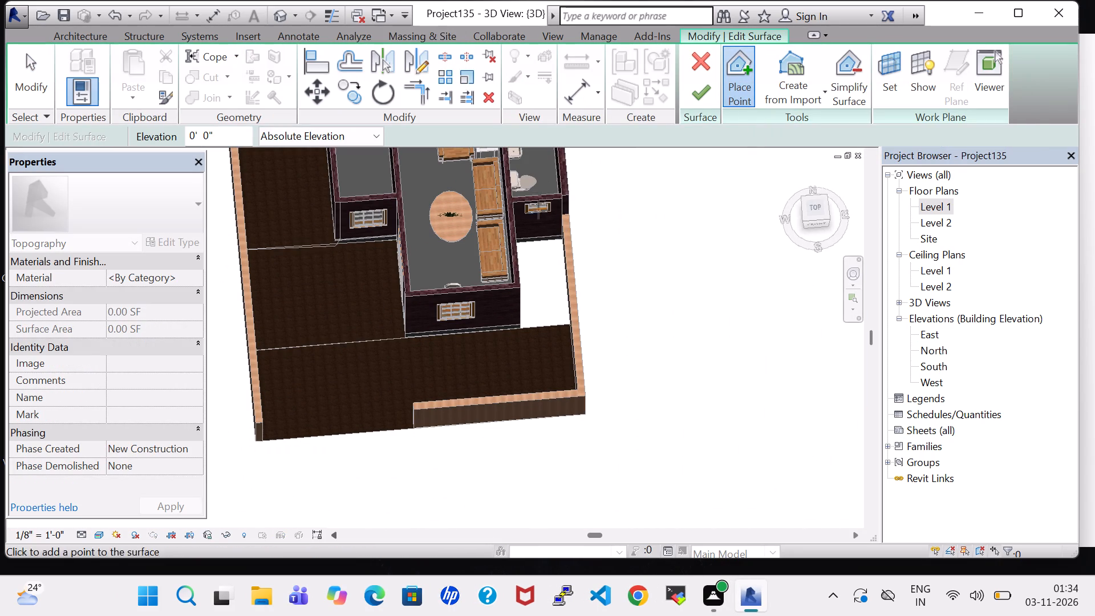
{"action": "middle_click_drag", "start_coordinate": [535, 266], "coordinate": [513, 269], "text": "shift"}
{"action": "scroll", "coordinate": [519, 302], "scroll_direction": "up", "scroll_amount": 8}
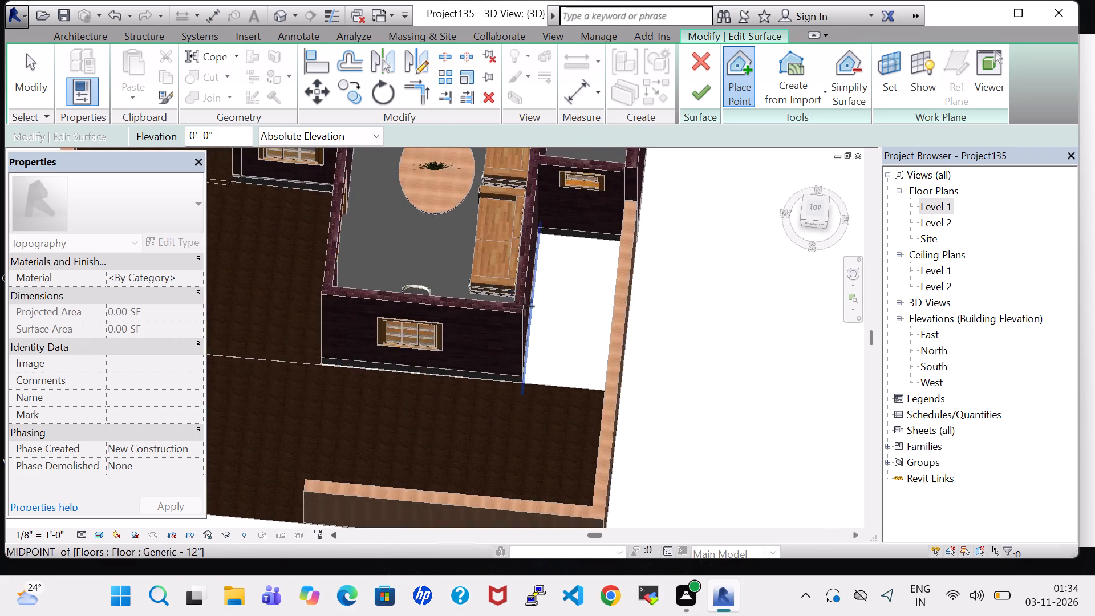
{"action": "scroll", "coordinate": [525, 306], "scroll_direction": "up", "scroll_amount": 1}
{"action": "left_click", "coordinate": [555, 159]}
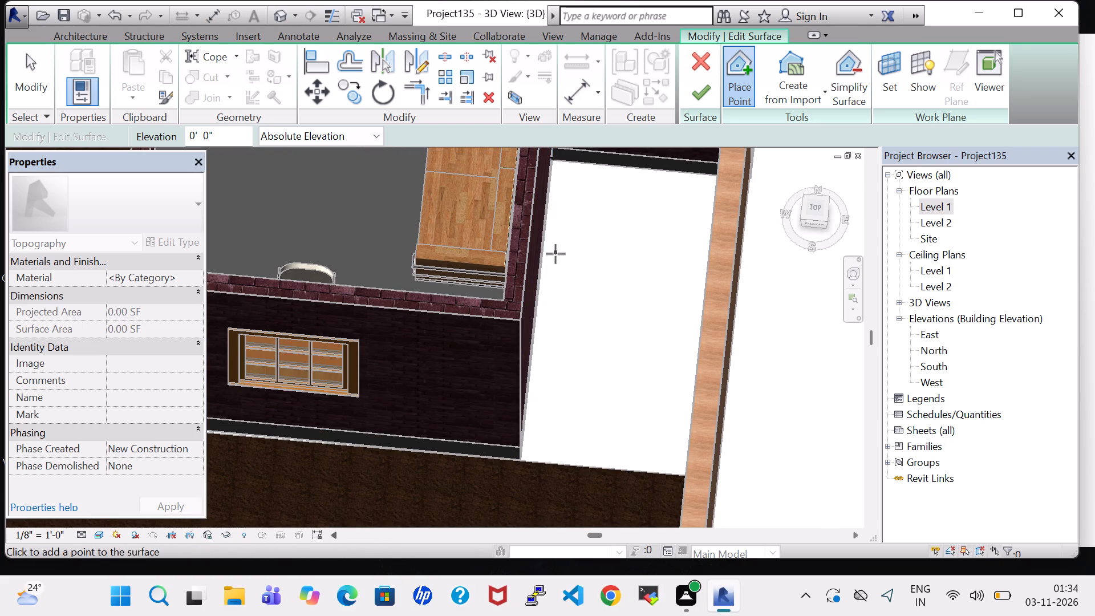
{"action": "left_click", "coordinate": [520, 460]}
{"action": "middle_click_drag", "start_coordinate": [537, 316], "coordinate": [585, 328], "text": "shift"}
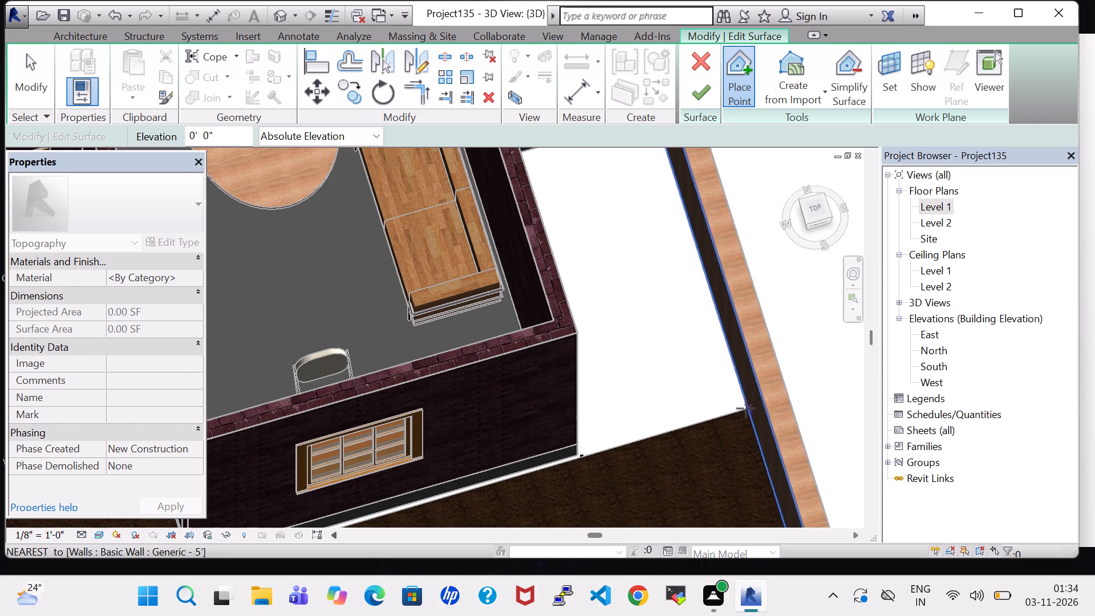
{"action": "left_click", "coordinate": [746, 408]}
{"action": "middle_click_drag", "start_coordinate": [680, 235], "coordinate": [697, 360]}
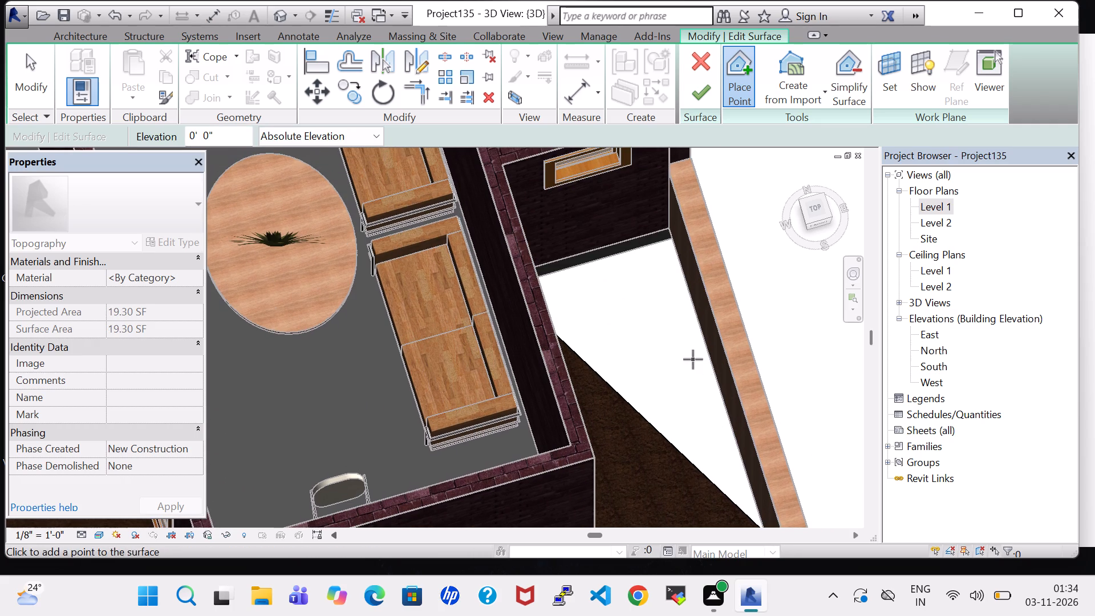
{"action": "left_click", "coordinate": [669, 238]}
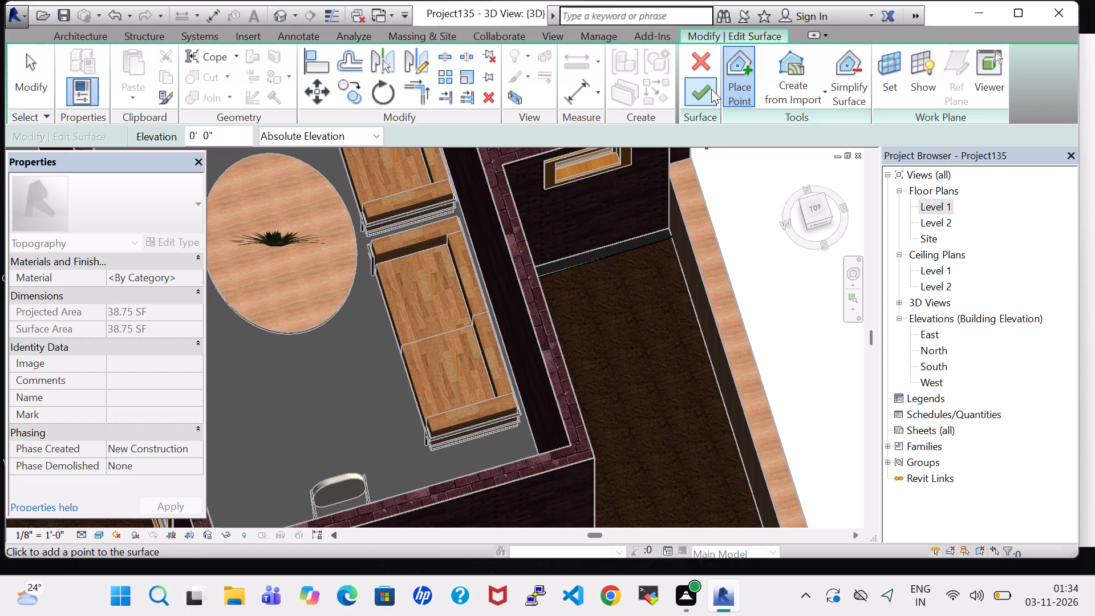
{"action": "left_click", "coordinate": [707, 89]}
Edit the front strip toposurface, add 0' 0" points at both base corners of the drawing room's front wall, and finish it.
{"action": "scroll", "coordinate": [647, 350], "scroll_direction": "down", "scroll_amount": 6}
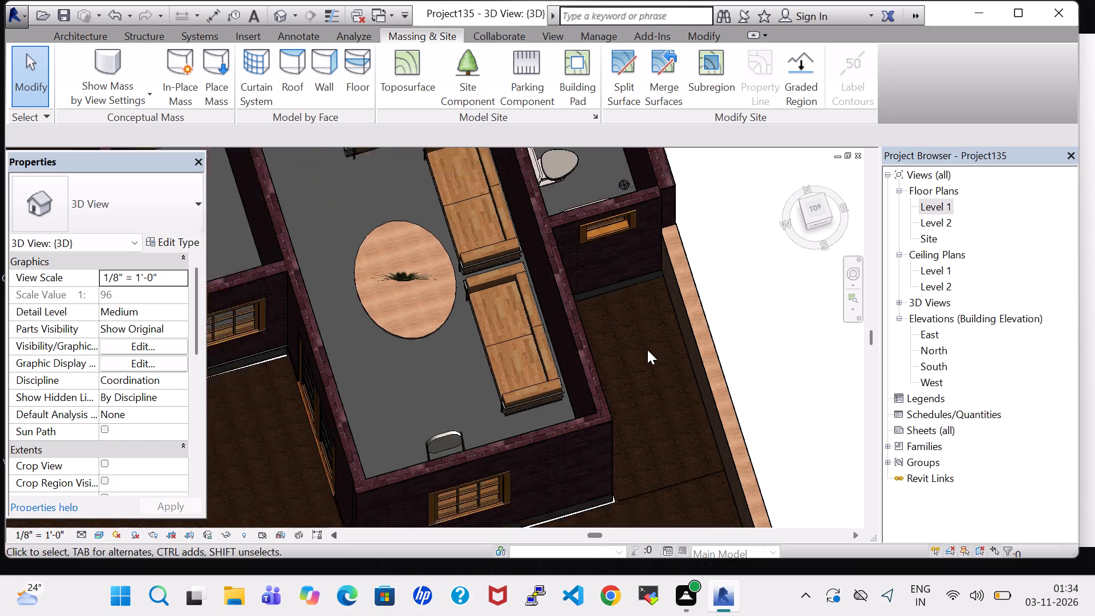
{"action": "scroll", "coordinate": [647, 350], "scroll_direction": "down", "scroll_amount": 1}
{"action": "middle_click_drag", "start_coordinate": [647, 350], "coordinate": [619, 323]}
{"action": "scroll", "coordinate": [540, 440], "scroll_direction": "up", "scroll_amount": 8}
{"action": "left_click", "coordinate": [543, 406]}
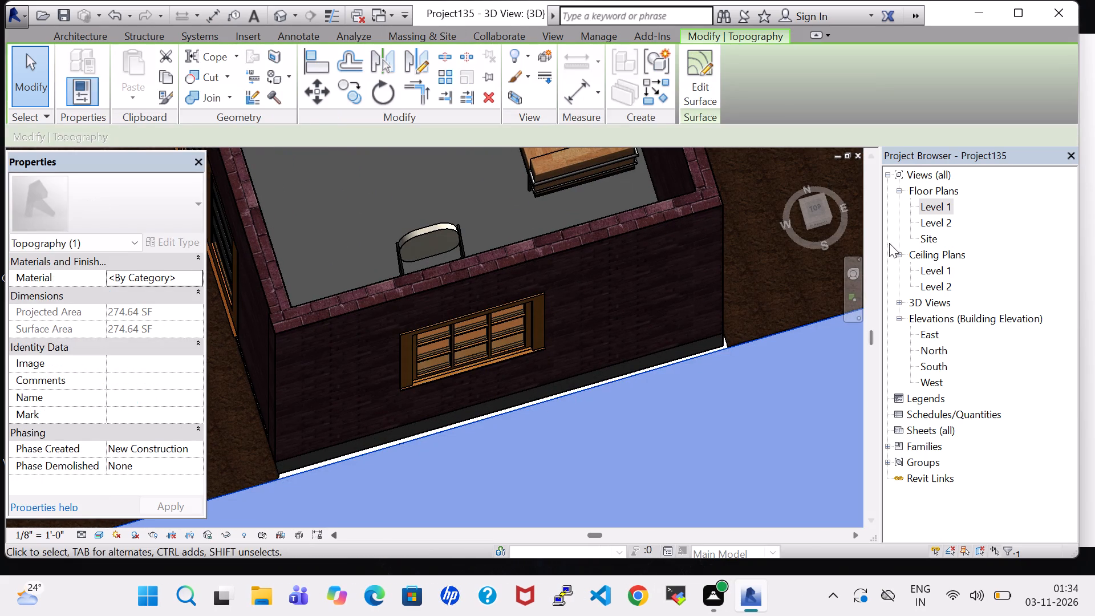
{"action": "left_click", "coordinate": [703, 67]}
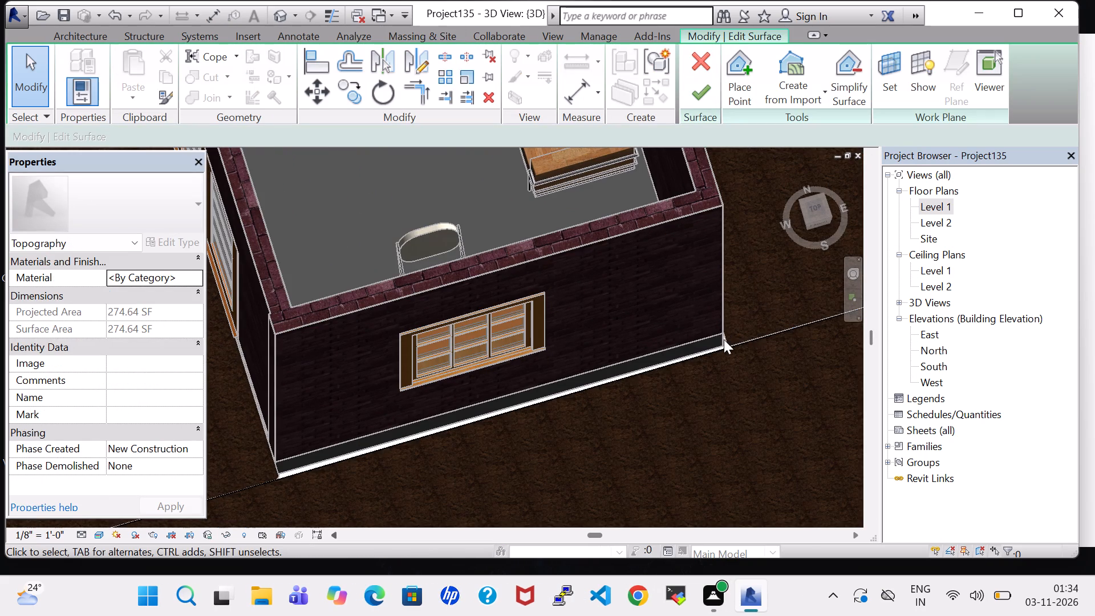
{"action": "left_click", "coordinate": [728, 74]}
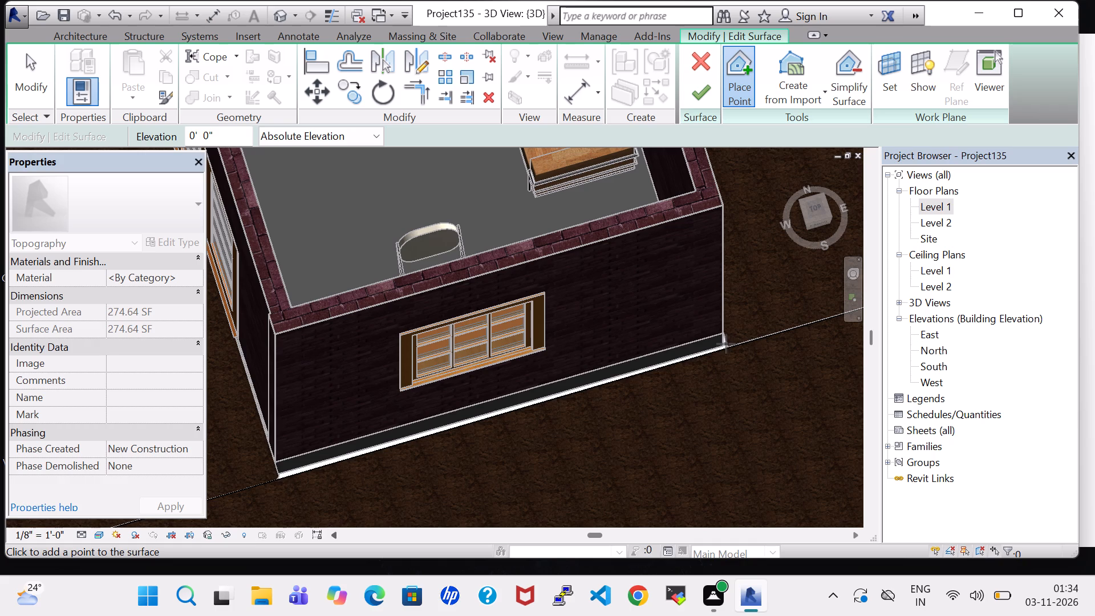
{"action": "left_click", "coordinate": [724, 344]}
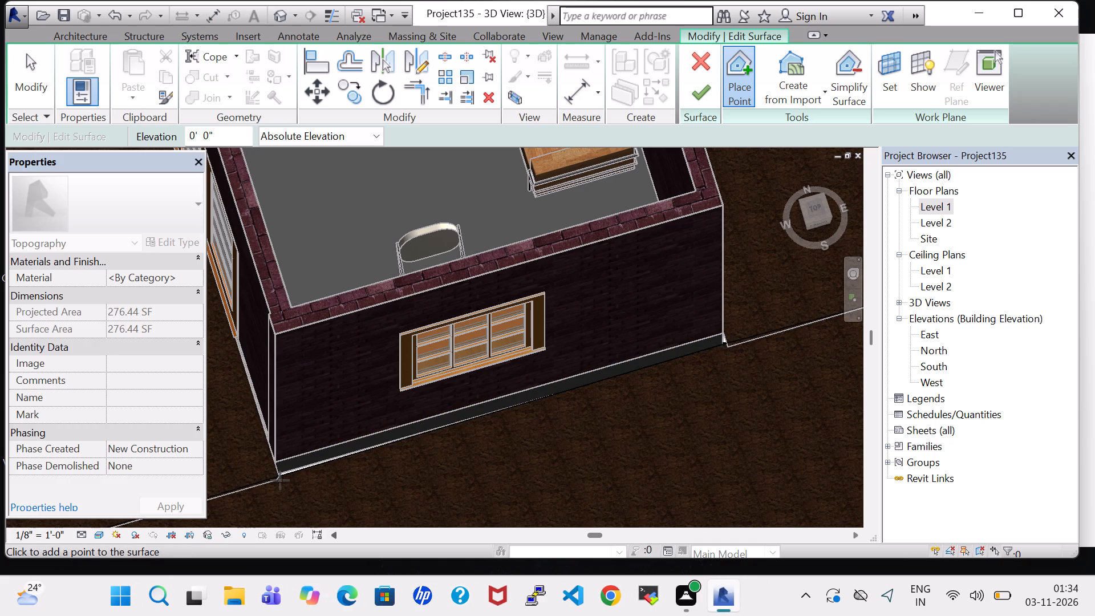
{"action": "left_click", "coordinate": [282, 472]}
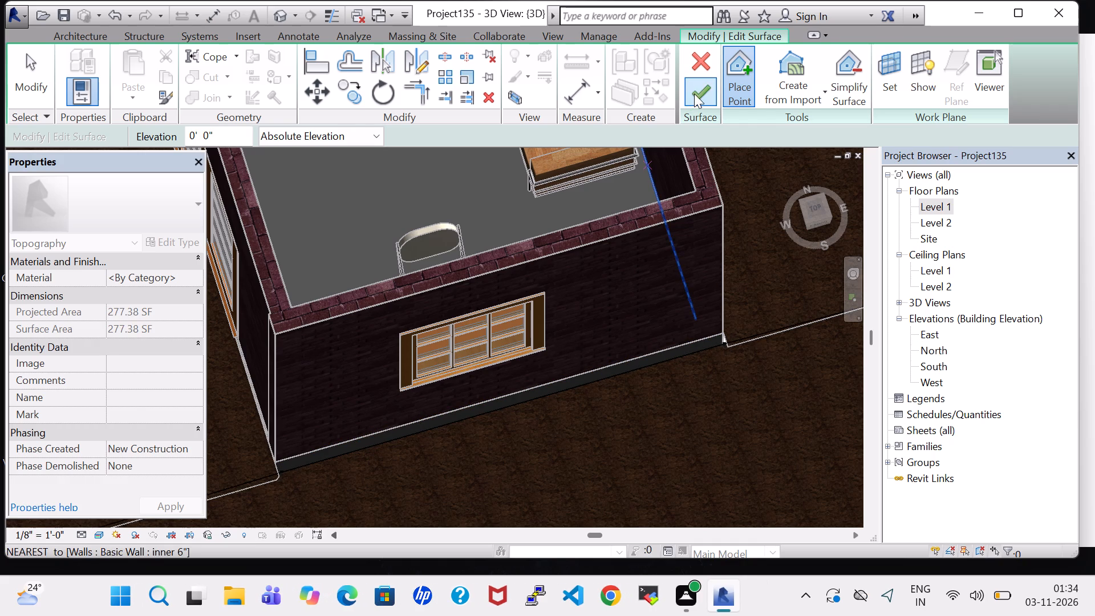
{"action": "left_click", "coordinate": [694, 94]}
Assign the Plant material to the toposurface in front of PUJA.
{"action": "scroll", "coordinate": [700, 290], "scroll_direction": "down", "scroll_amount": 10}
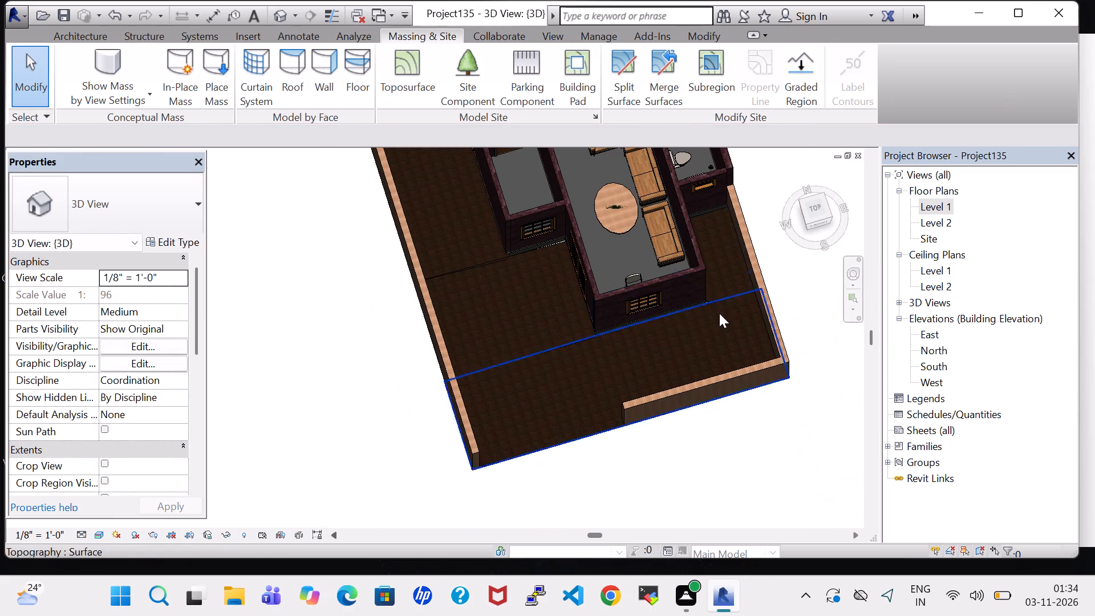
{"action": "middle_click_drag", "start_coordinate": [720, 315], "coordinate": [651, 338]}
{"action": "scroll", "coordinate": [427, 348], "scroll_direction": "down", "scroll_amount": 4}
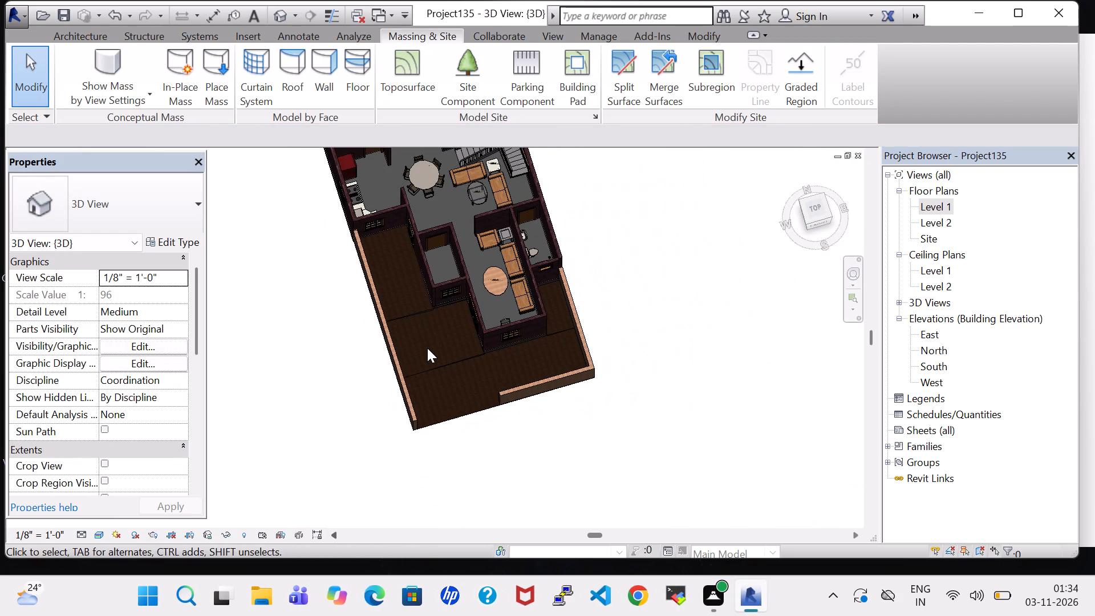
{"action": "left_click", "coordinate": [421, 313]}
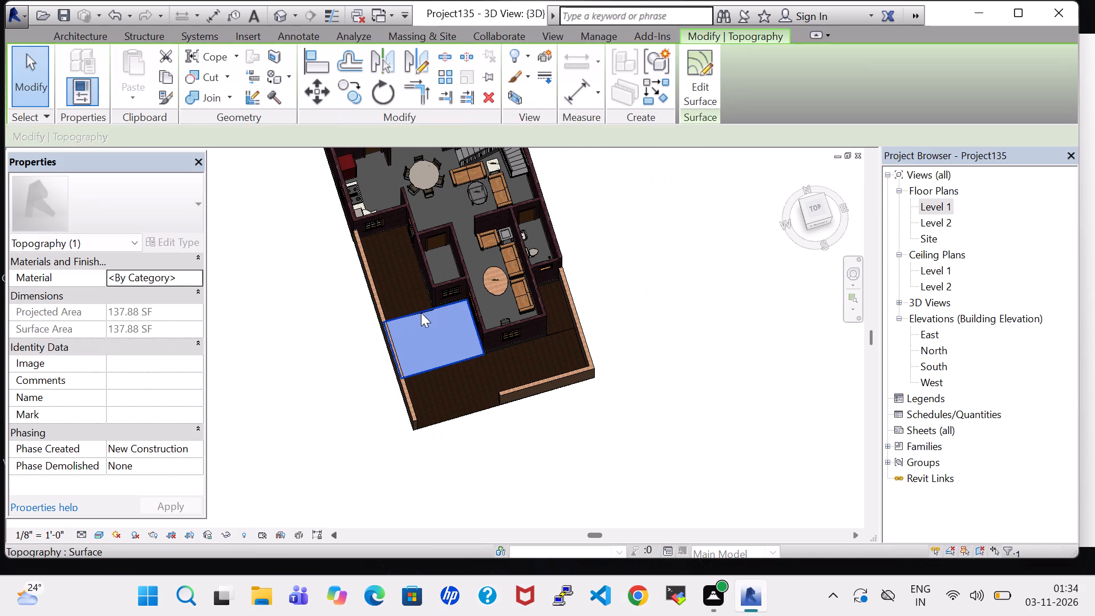
{"action": "left_click", "coordinate": [198, 273]}
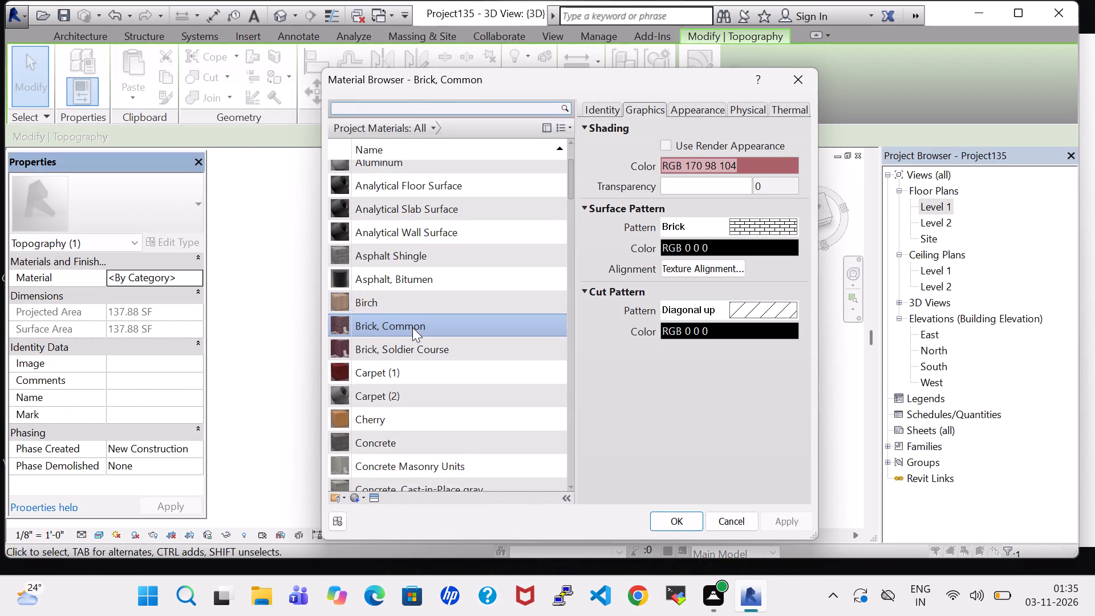
{"action": "scroll", "coordinate": [413, 329], "scroll_direction": "down", "scroll_amount": 13}
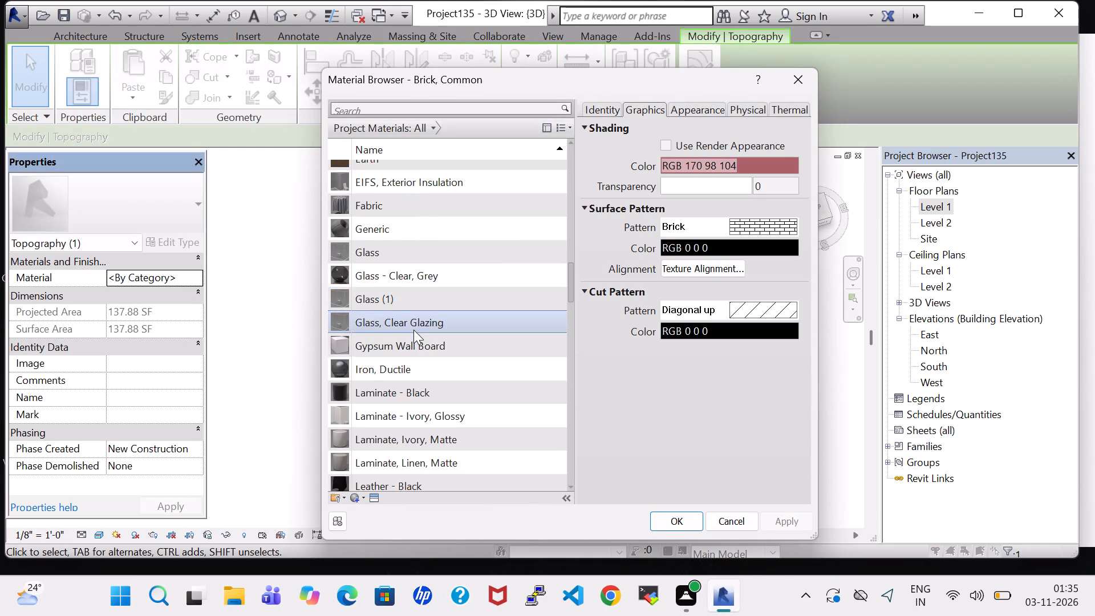
{"action": "scroll", "coordinate": [413, 330], "scroll_direction": "down", "scroll_amount": 6}
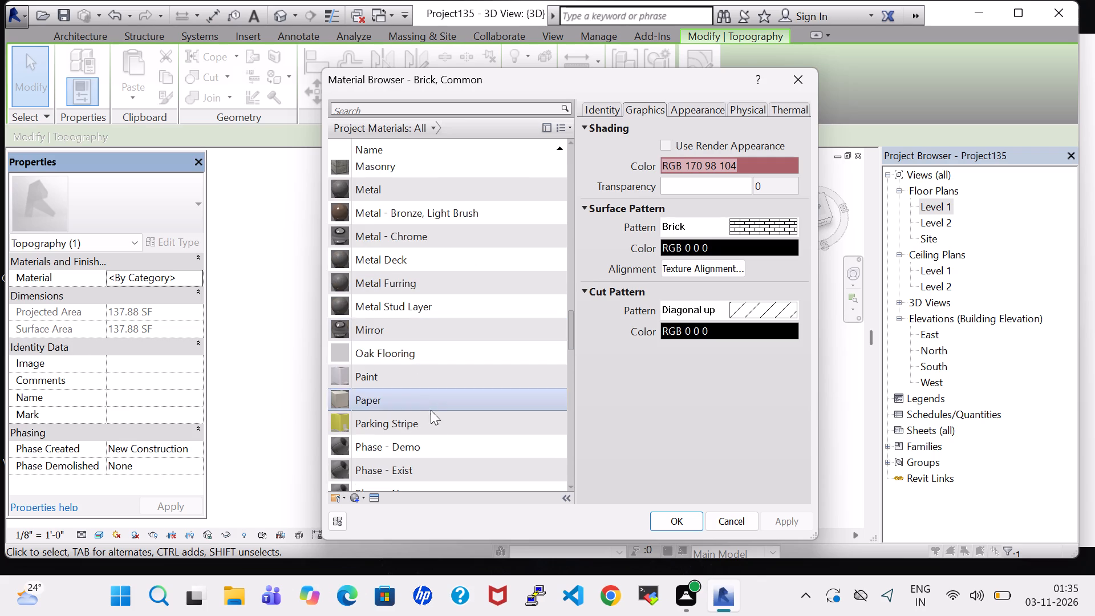
{"action": "scroll", "coordinate": [406, 363], "scroll_direction": "down", "scroll_amount": 2}
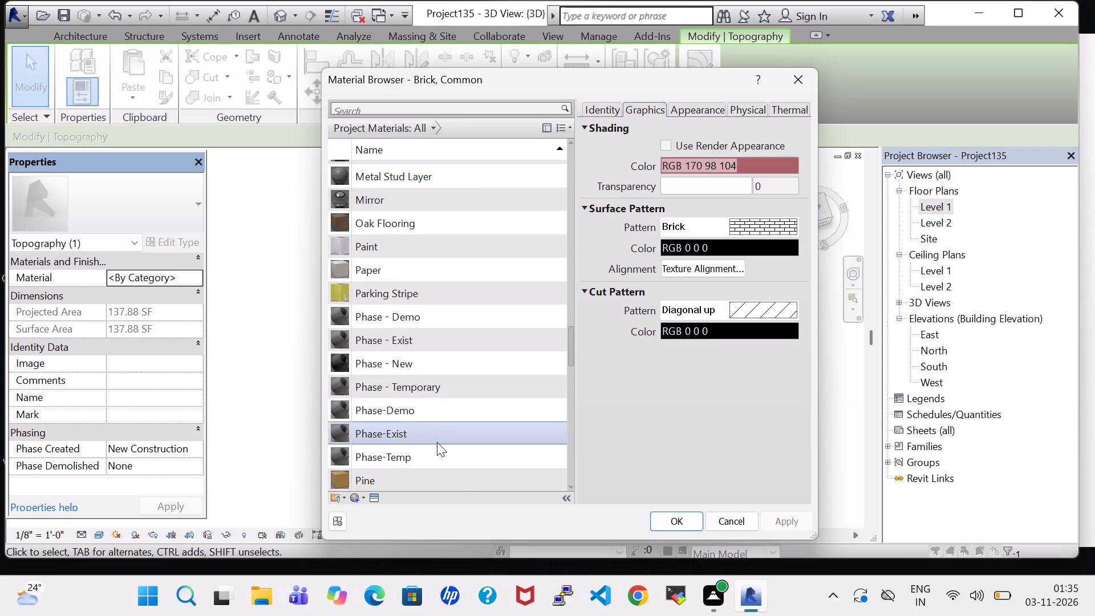
{"action": "scroll", "coordinate": [437, 442], "scroll_direction": "down", "scroll_amount": 2}
{"action": "left_click", "coordinate": [404, 373]}
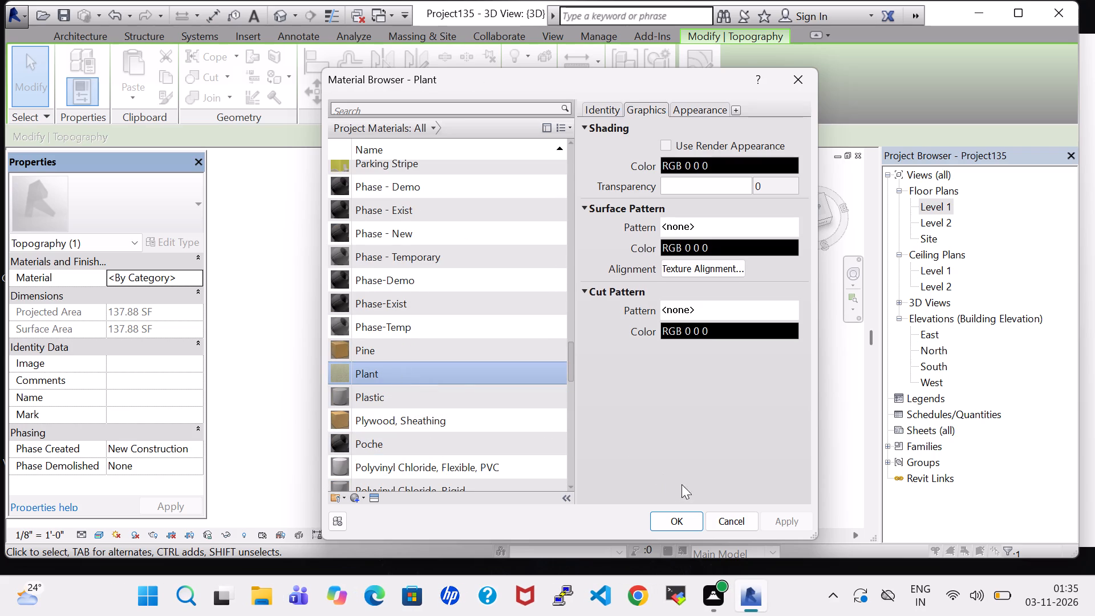
{"action": "left_click", "coordinate": [678, 515]}
{"action": "left_click", "coordinate": [487, 476]}
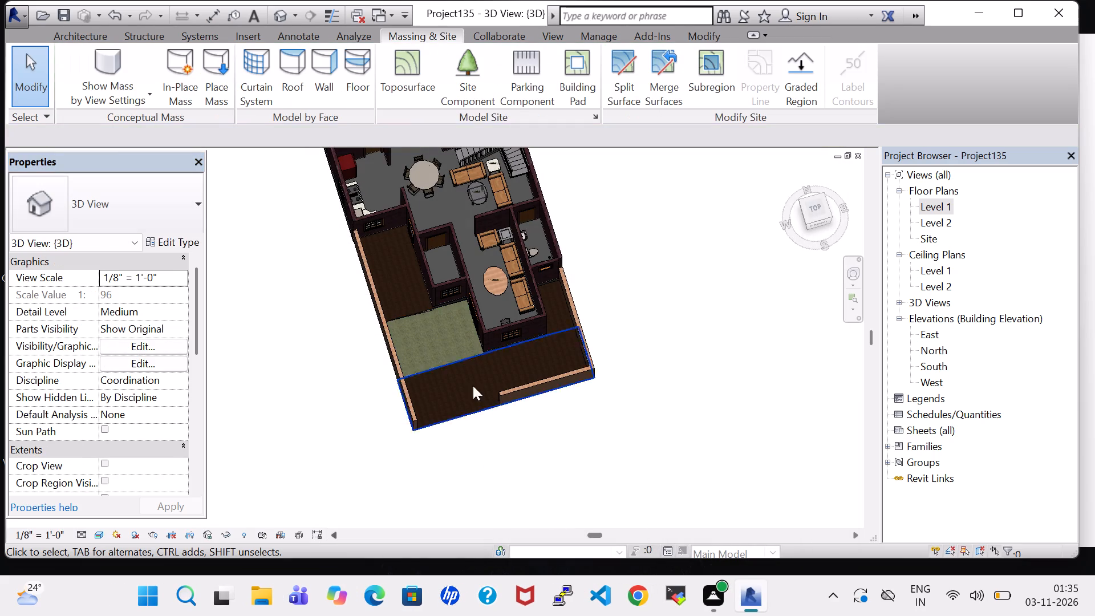
{"action": "left_click", "coordinate": [411, 307]}
{"action": "left_click", "coordinate": [468, 474]}
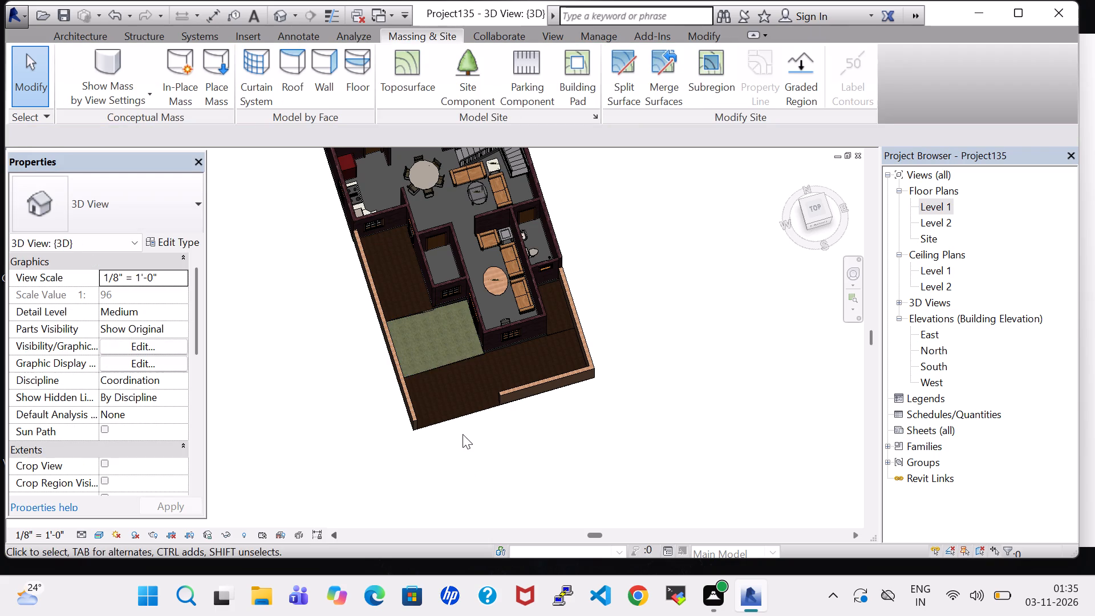
Assign the Plant material to the front strip toposurface along the front boundary wall.
{"action": "left_click", "coordinate": [458, 419]}
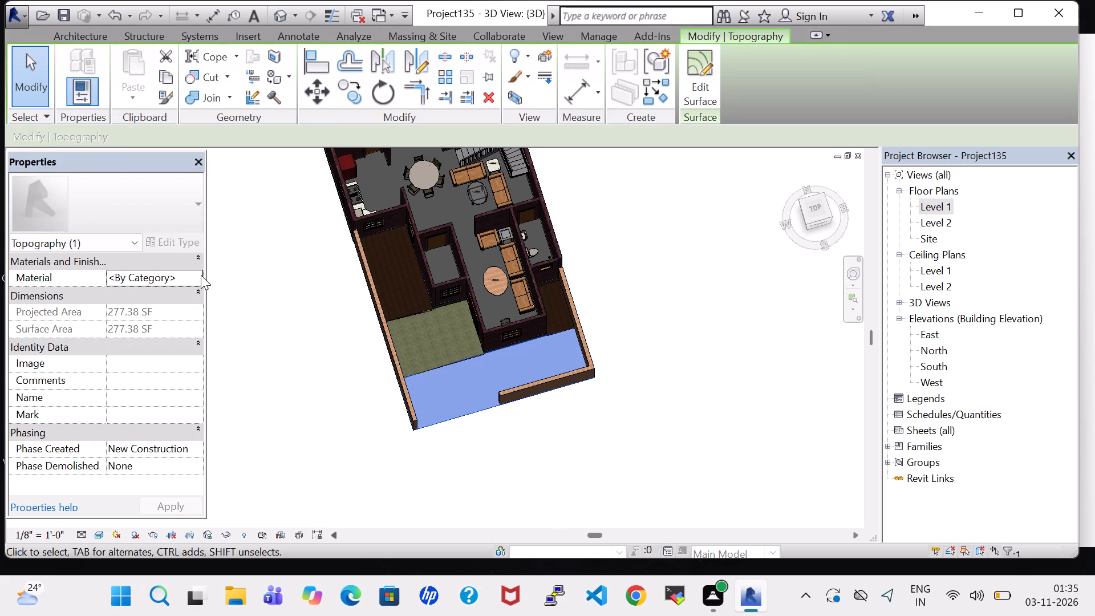
{"action": "left_click", "coordinate": [196, 275]}
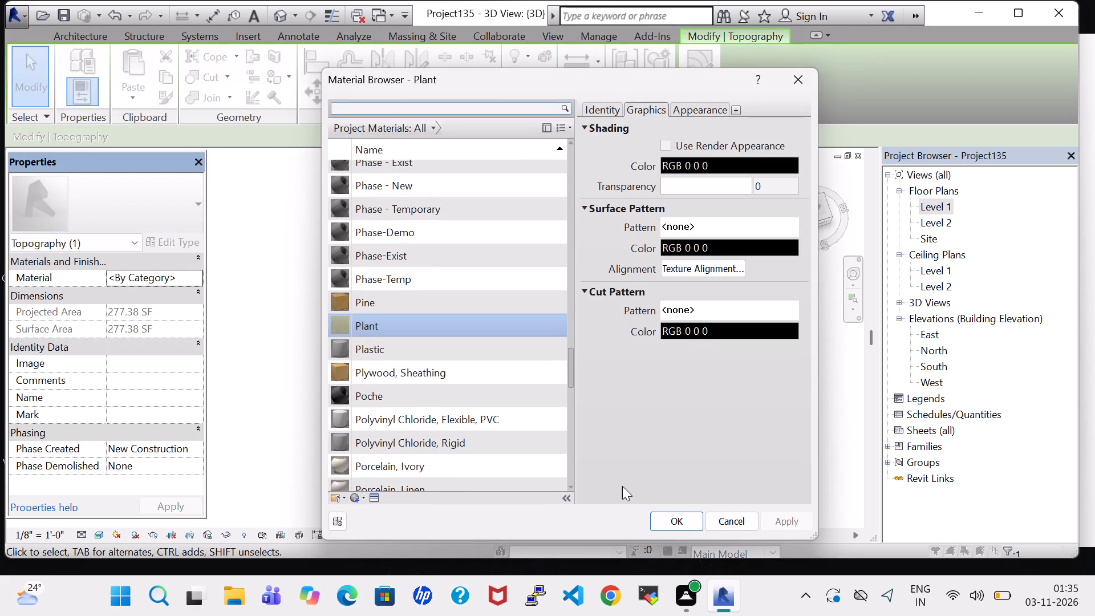
{"action": "left_click", "coordinate": [680, 517]}
{"action": "left_click", "coordinate": [512, 454]}
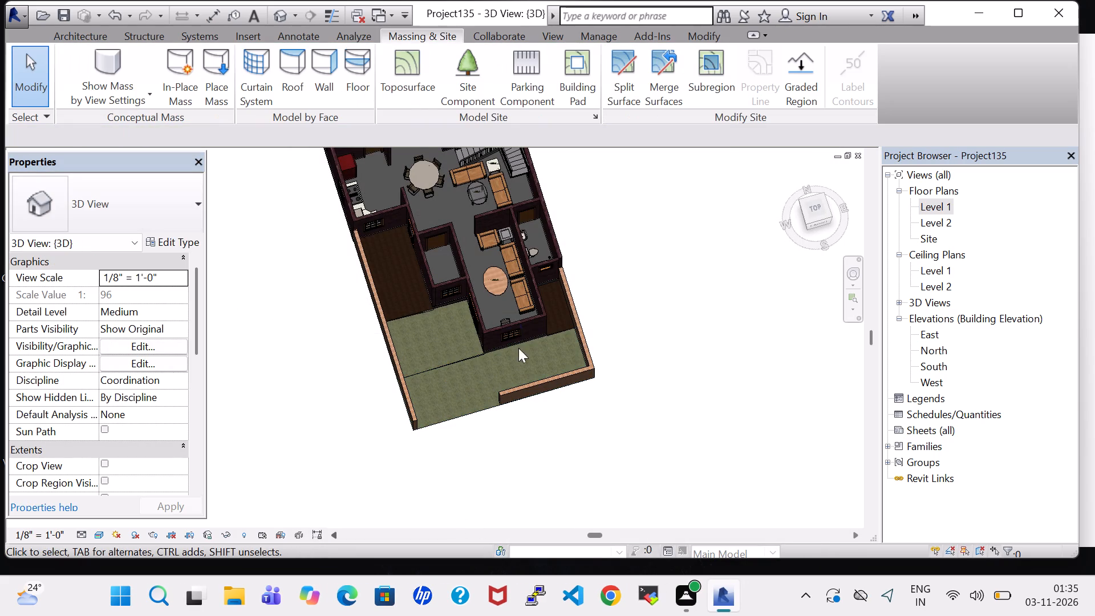
Assign the Plant material to the toposurface before the toilet, beside the drawing room.
{"action": "left_click", "coordinate": [562, 313]}
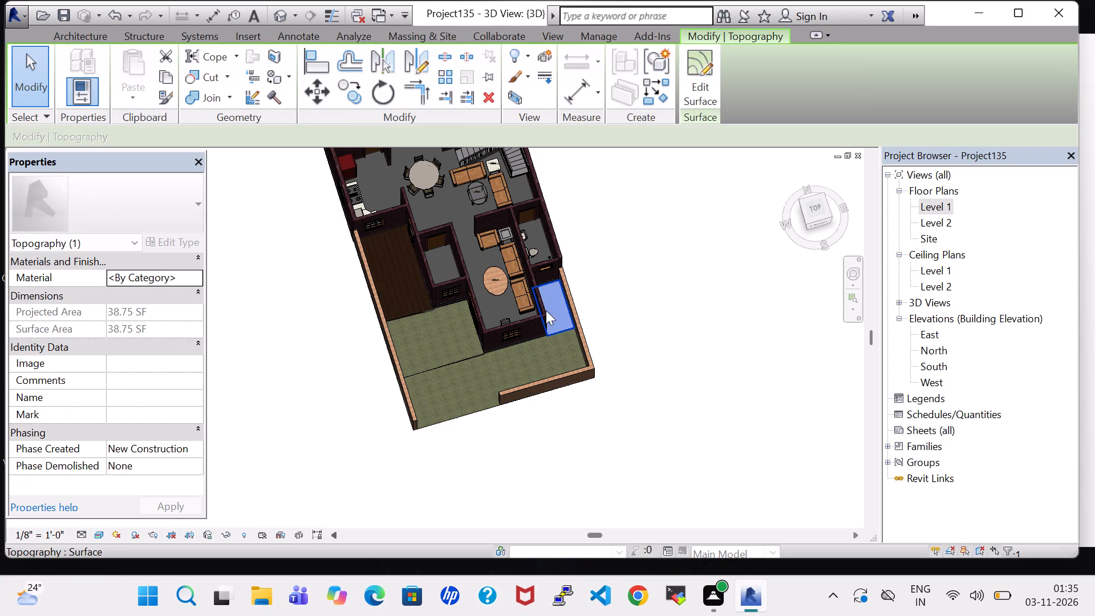
{"action": "left_click", "coordinate": [196, 274]}
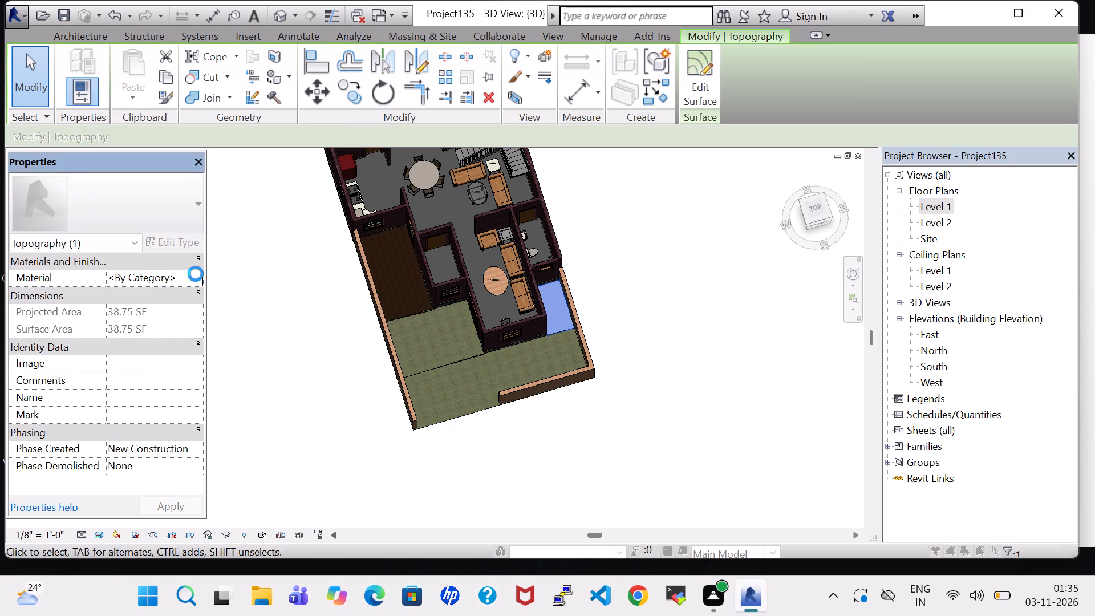
{"action": "left_click", "coordinate": [665, 527]}
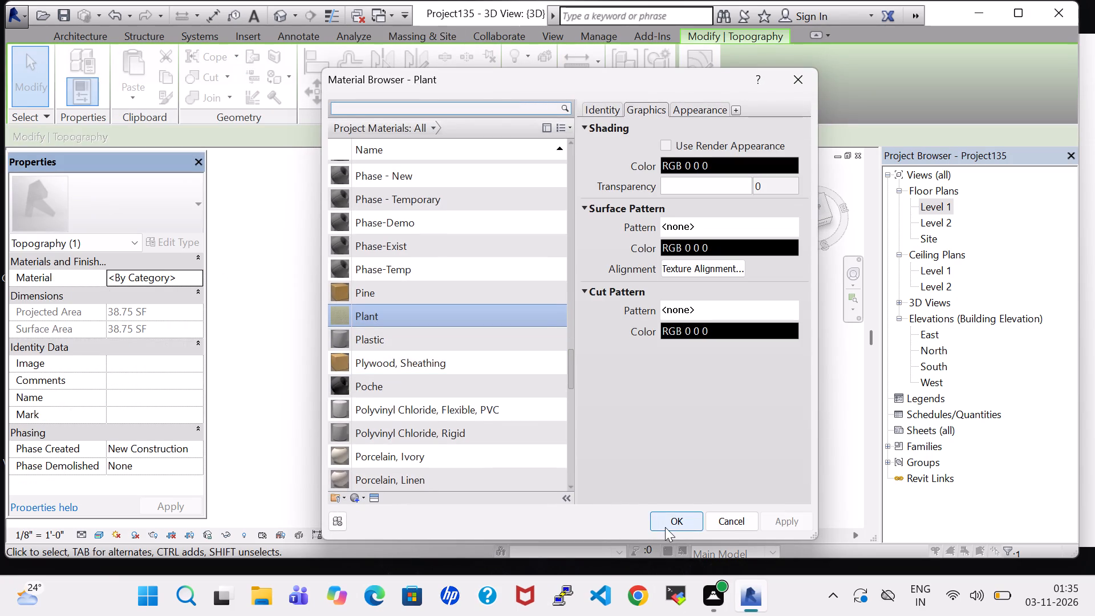
{"action": "left_click", "coordinate": [518, 483]}
Assign the Plant material to the remaining toposurface between PUJA's side wall and the boundary wall.
{"action": "scroll", "coordinate": [557, 290], "scroll_direction": "up", "scroll_amount": 2}
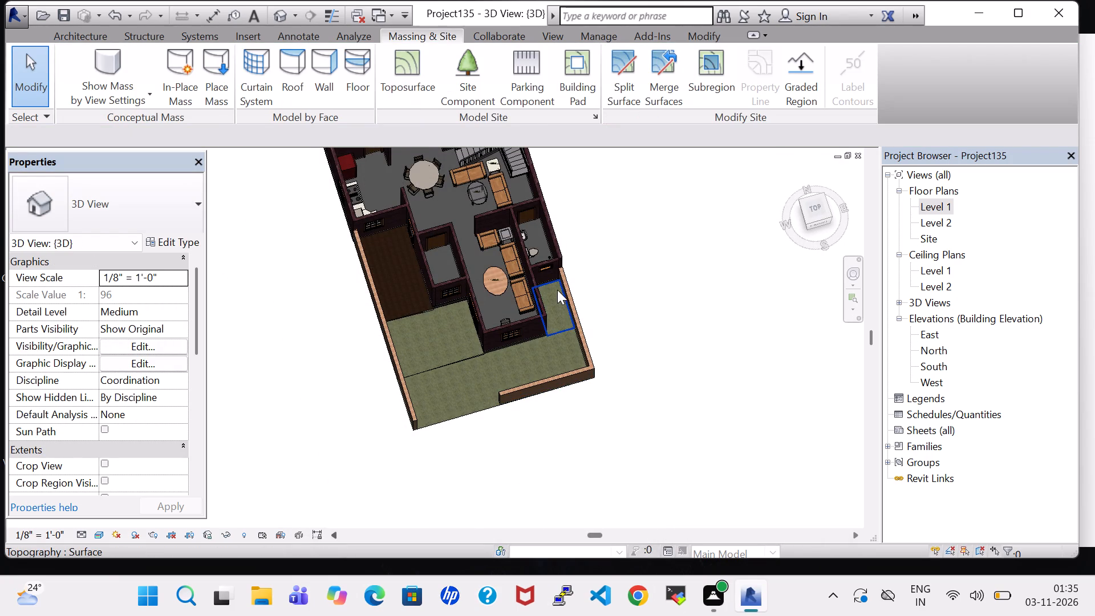
{"action": "scroll", "coordinate": [557, 290], "scroll_direction": "up", "scroll_amount": 10}
{"action": "scroll", "coordinate": [557, 290], "scroll_direction": "down", "scroll_amount": 5}
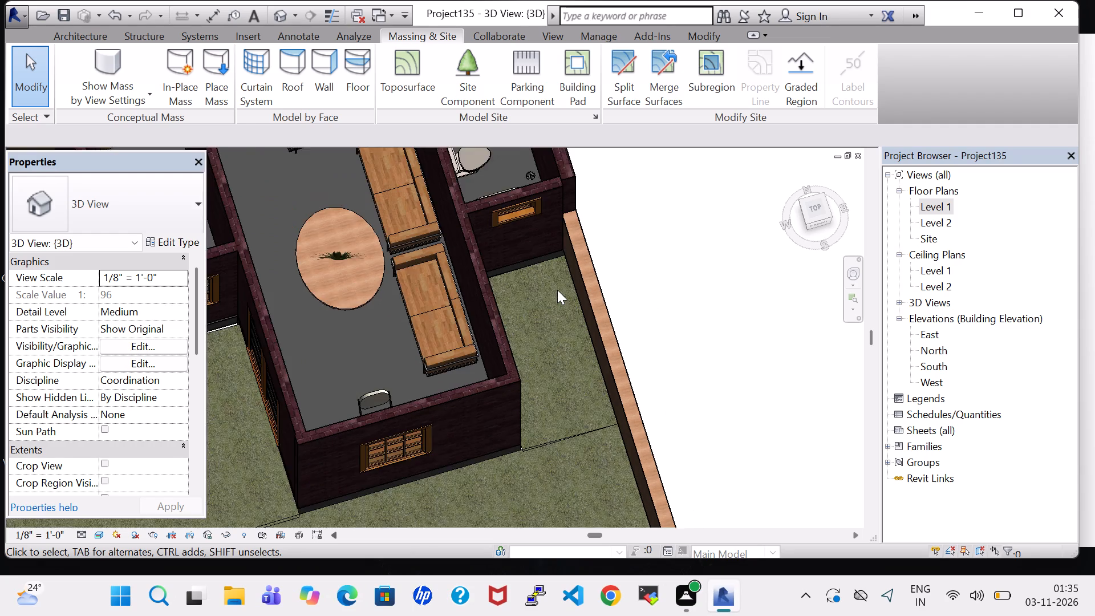
{"action": "scroll", "coordinate": [557, 290], "scroll_direction": "down", "scroll_amount": 6}
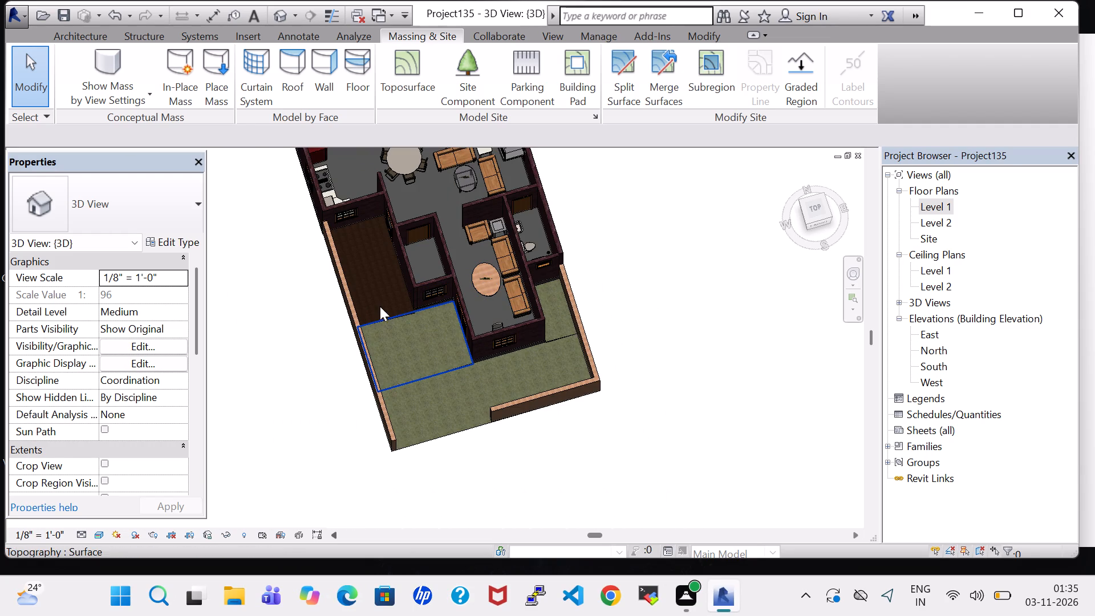
{"action": "left_click", "coordinate": [374, 223]}
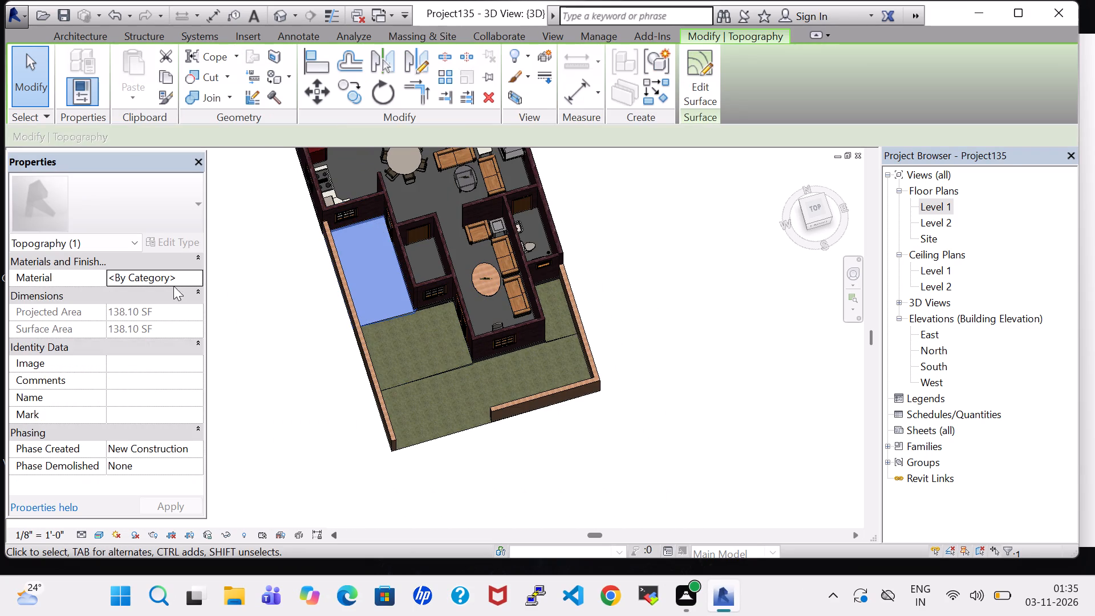
{"action": "left_click", "coordinate": [198, 270]}
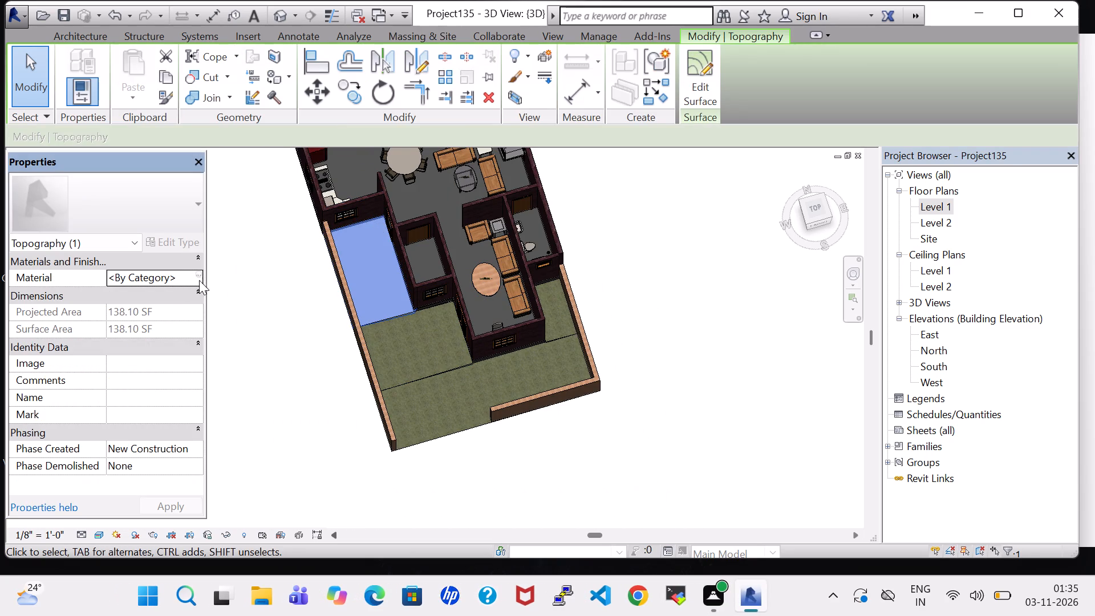
{"action": "left_click", "coordinate": [196, 271]}
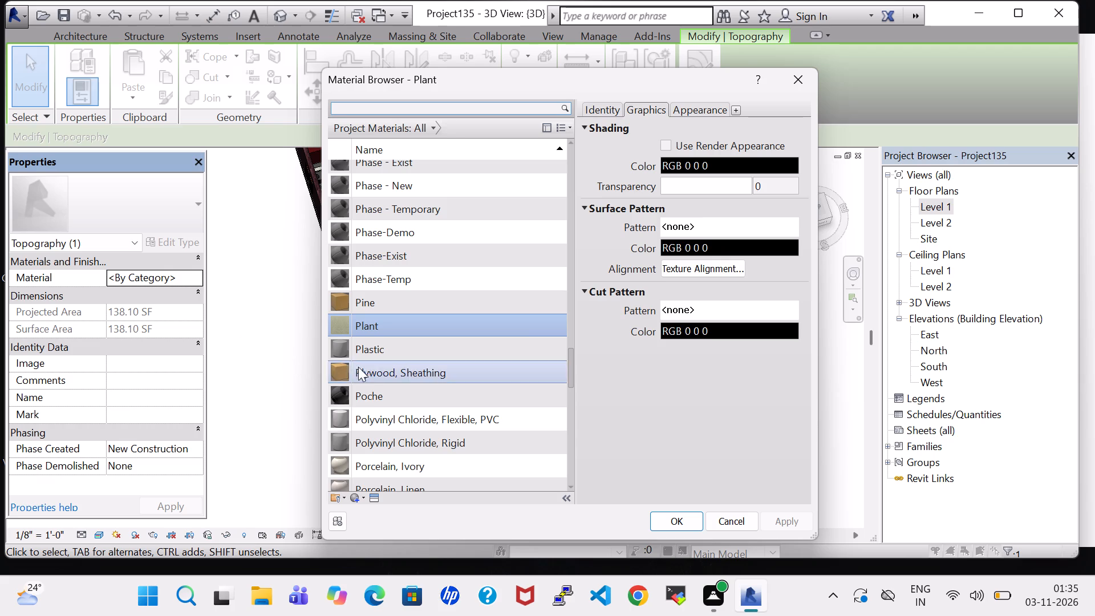
{"action": "left_click", "coordinate": [682, 520]}
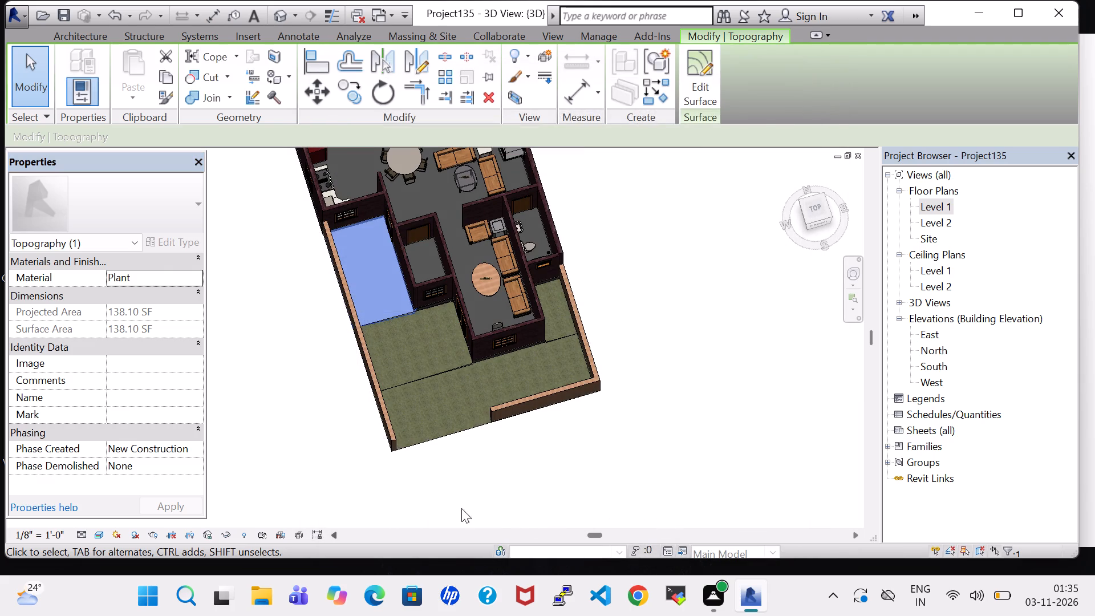
{"action": "left_click", "coordinate": [396, 505]}
{"action": "left_click", "coordinate": [557, 494]}
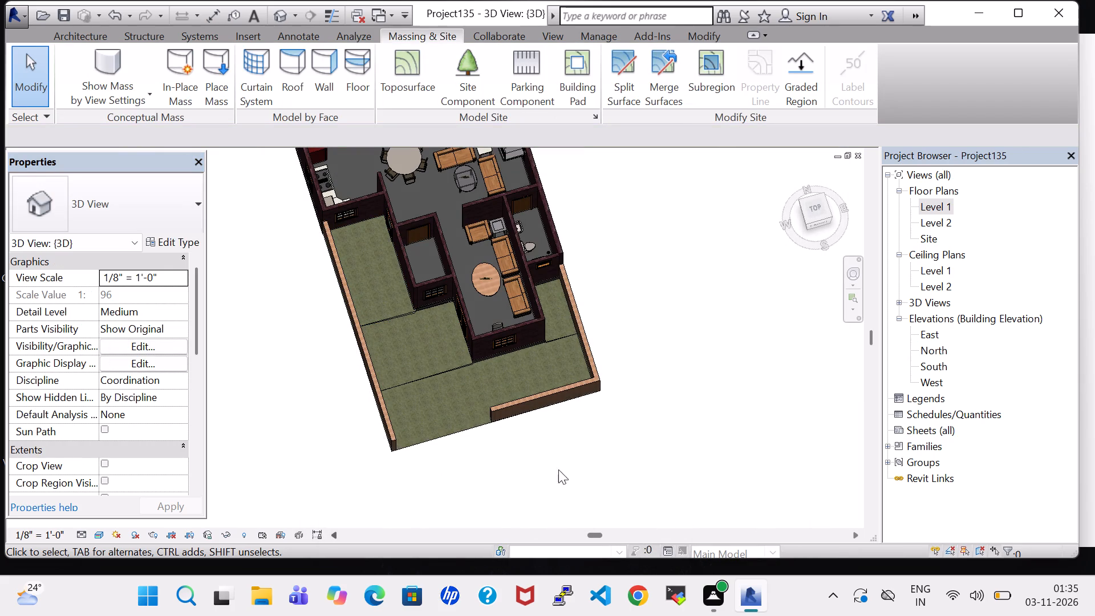
Examine the Plant-covered ground and the boundary walls from the front of the house in 3D.
{"action": "scroll", "coordinate": [558, 399], "scroll_direction": "up", "scroll_amount": 1}
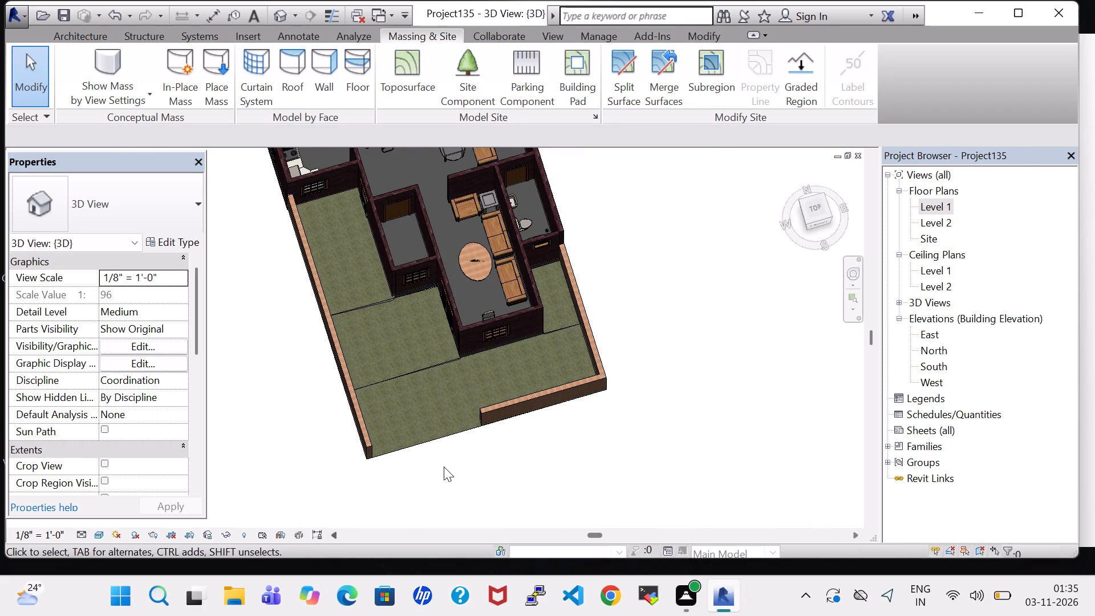
{"action": "middle_click_drag", "start_coordinate": [444, 467], "coordinate": [413, 364], "text": "shift"}
{"action": "scroll", "coordinate": [444, 467], "scroll_direction": "up", "scroll_amount": 1, "text": "shift"}
{"action": "scroll", "coordinate": [392, 329], "scroll_direction": "up", "scroll_amount": 4}
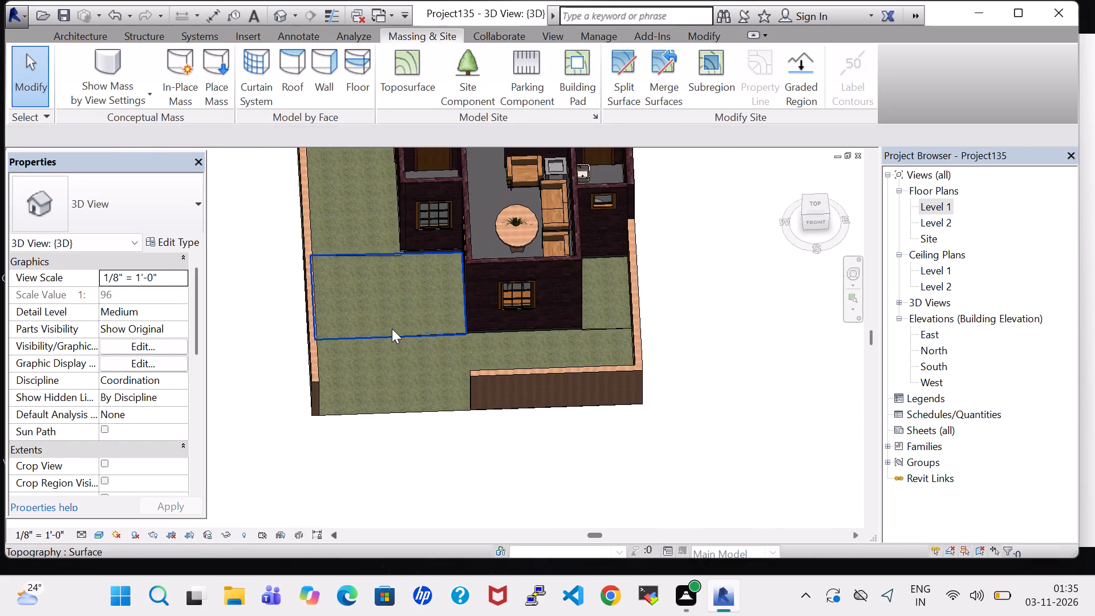
{"action": "scroll", "coordinate": [392, 329], "scroll_direction": "up", "scroll_amount": 2}
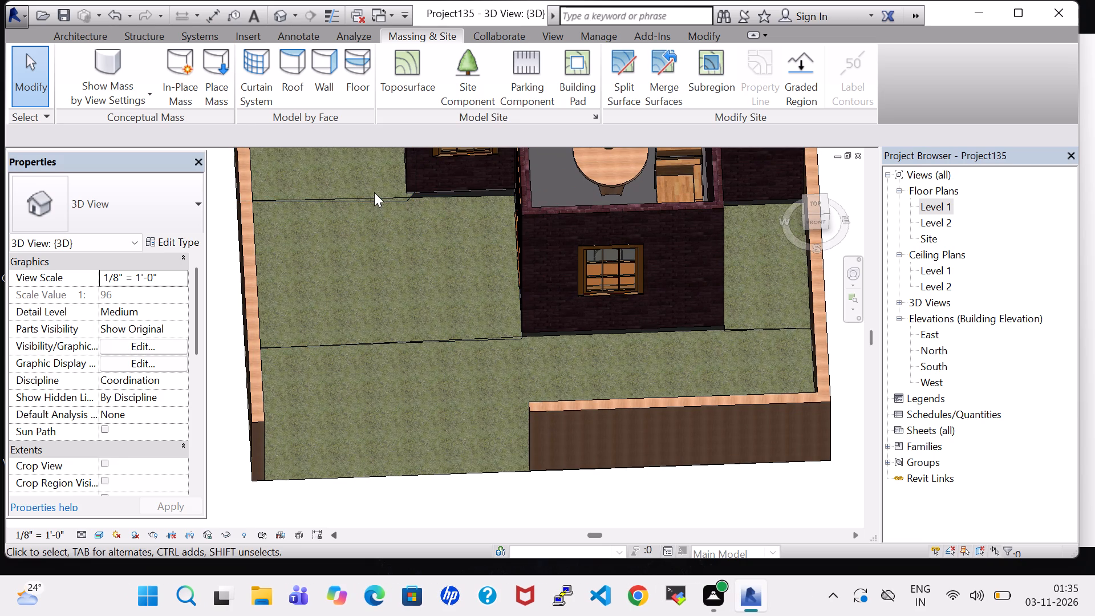
{"action": "left_click", "coordinate": [433, 380]}
{"action": "scroll", "coordinate": [433, 385], "scroll_direction": "down", "scroll_amount": 6}
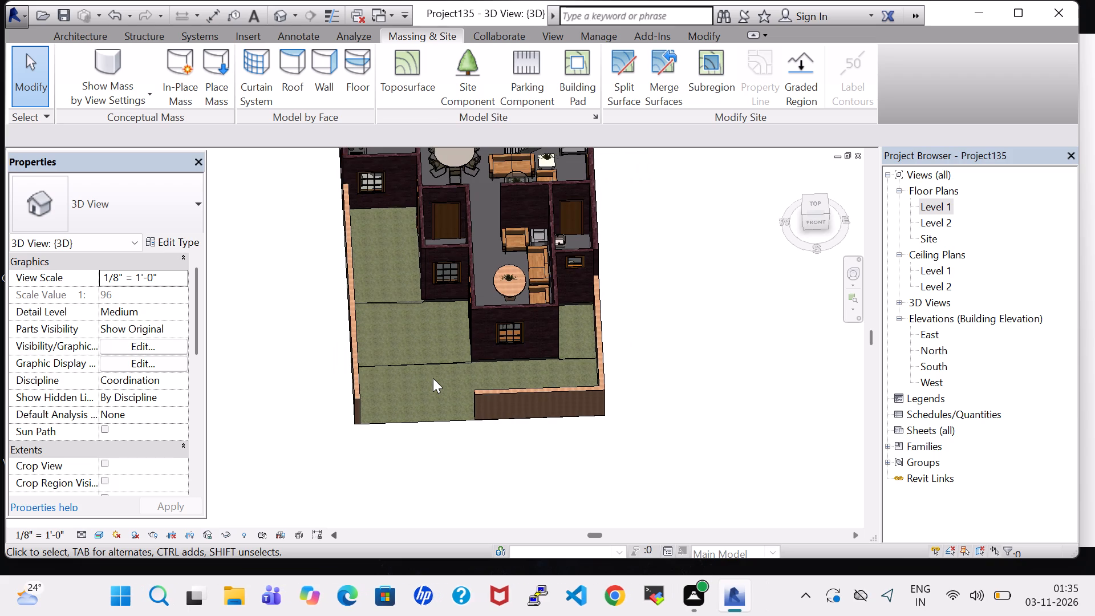
{"action": "scroll", "coordinate": [433, 378], "scroll_direction": "down", "scroll_amount": 4}
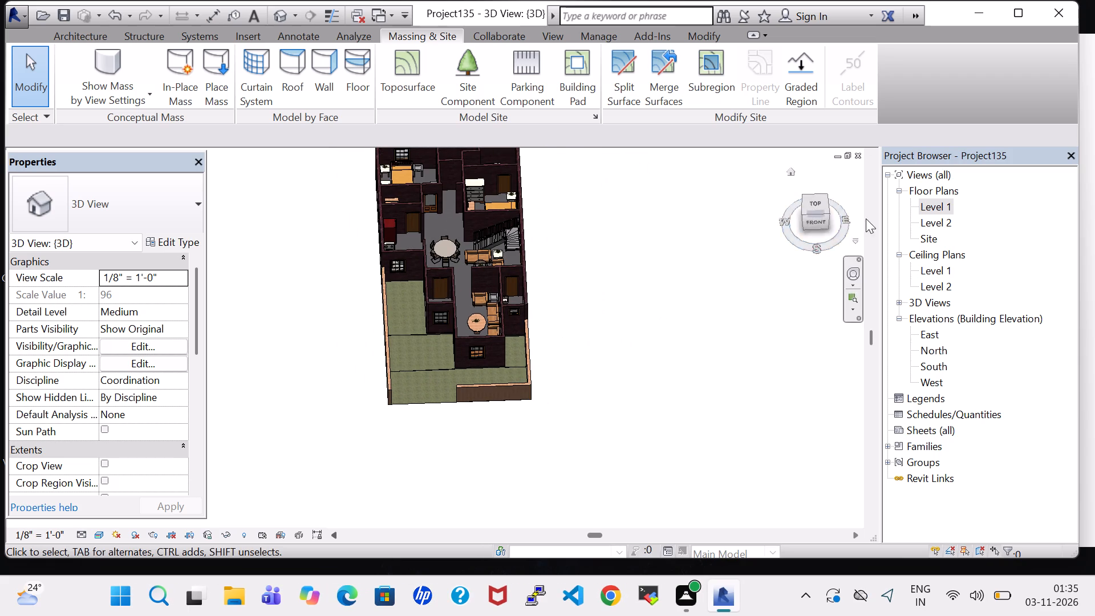
In the Level 1 floor plan, load the RPC Beetle family from the Entourage folder as a component.
{"action": "triple_click", "coordinate": [942, 206]}
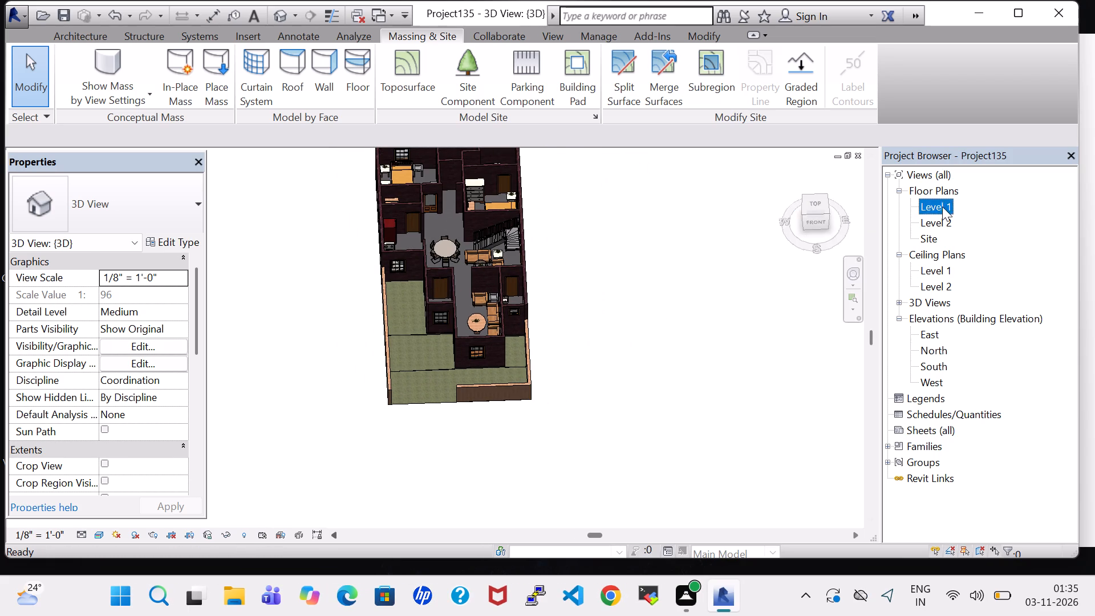
{"action": "scroll", "coordinate": [512, 374], "scroll_direction": "down", "scroll_amount": 7}
{"action": "middle_click", "coordinate": [457, 310]}
{"action": "middle_click", "coordinate": [467, 398]}
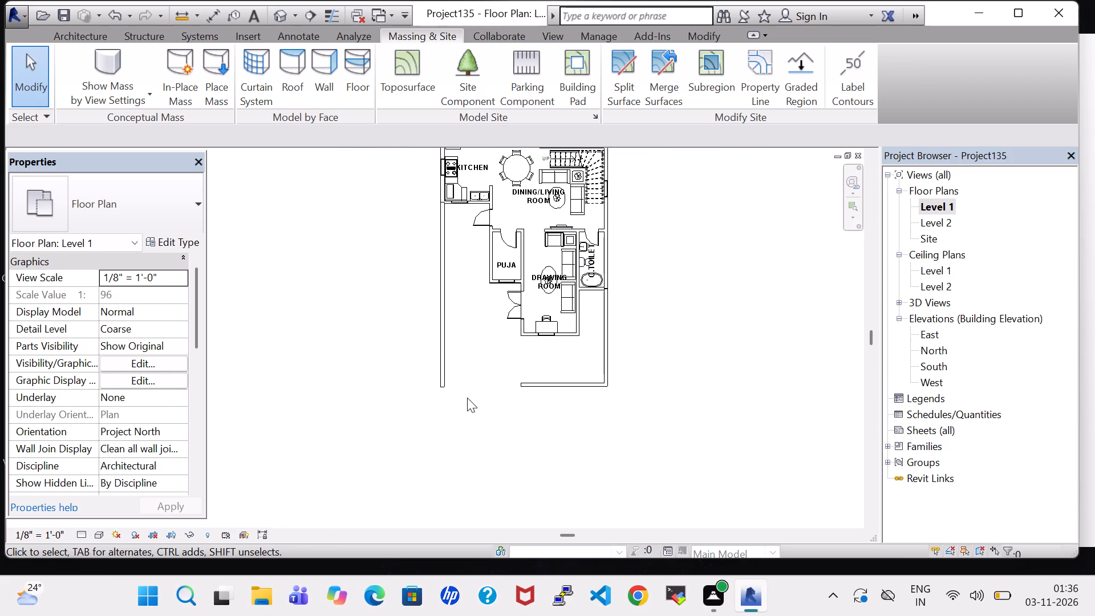
{"action": "left_click", "coordinate": [86, 34]}
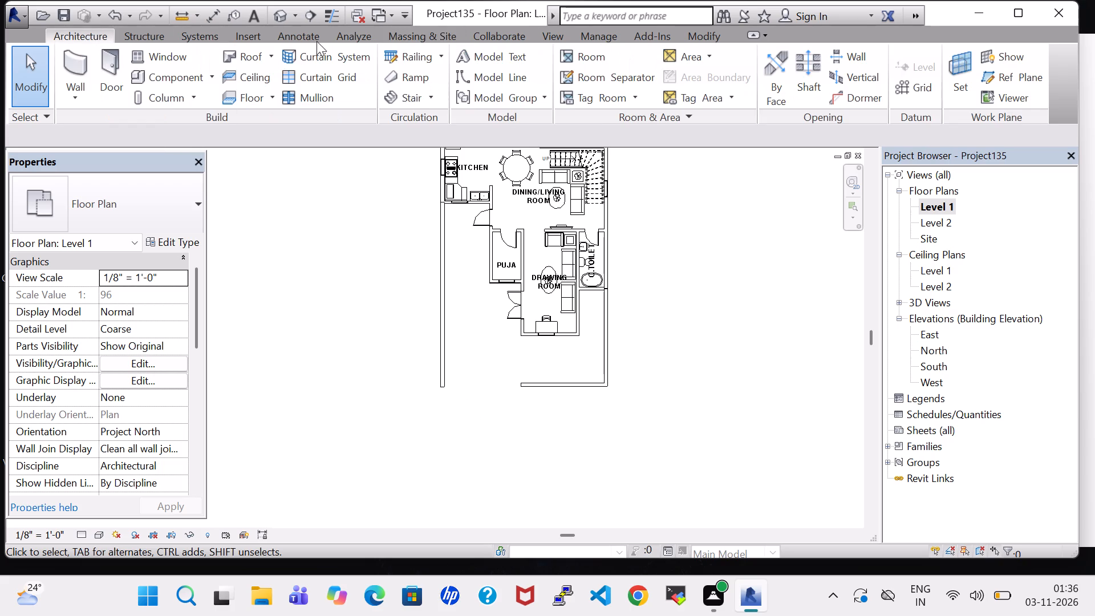
{"action": "left_click", "coordinate": [163, 74]}
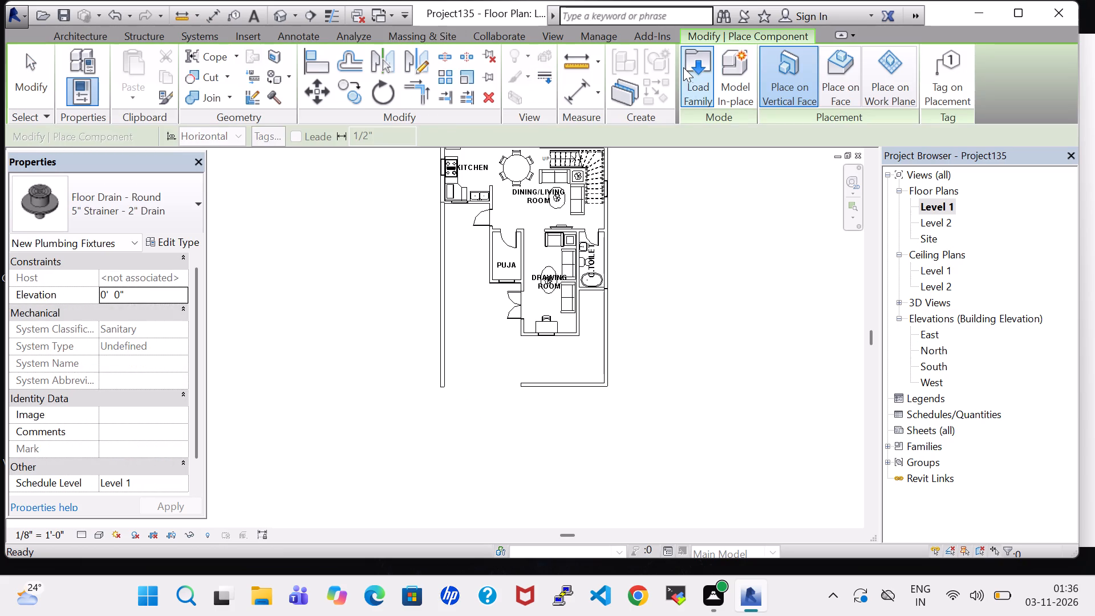
{"action": "left_click", "coordinate": [683, 67]}
{"action": "double_click", "coordinate": [506, 383]}
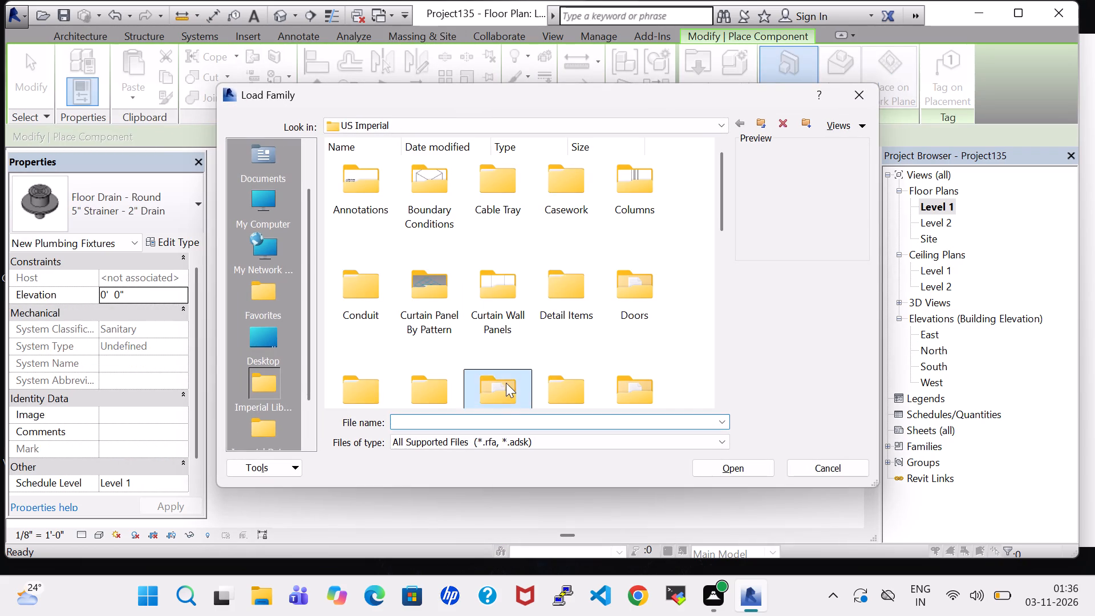
{"action": "left_click", "coordinate": [359, 192]}
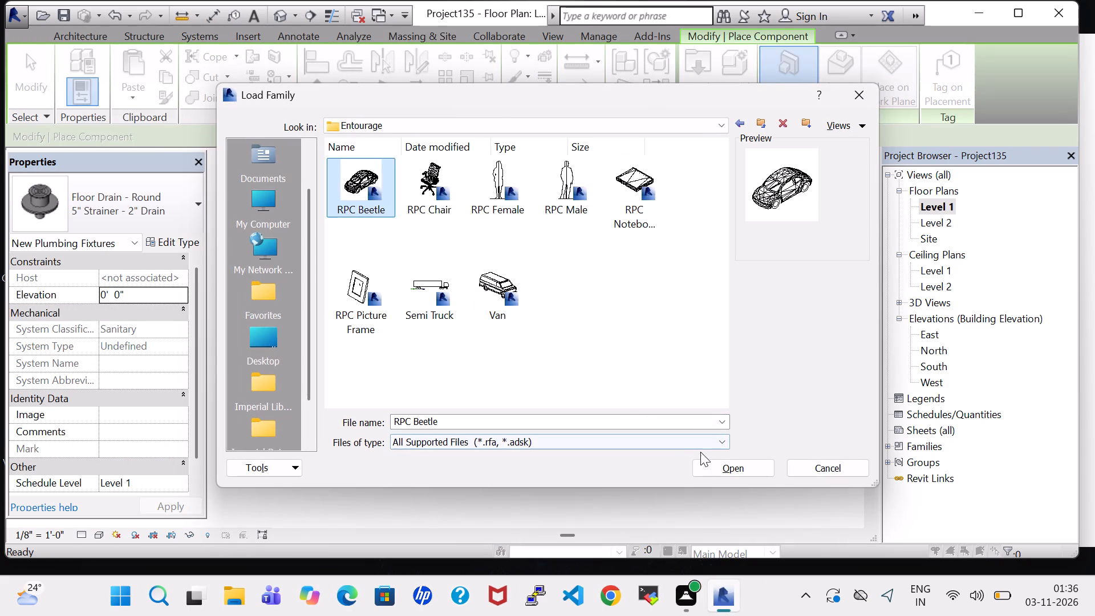
{"action": "left_click", "coordinate": [709, 464]}
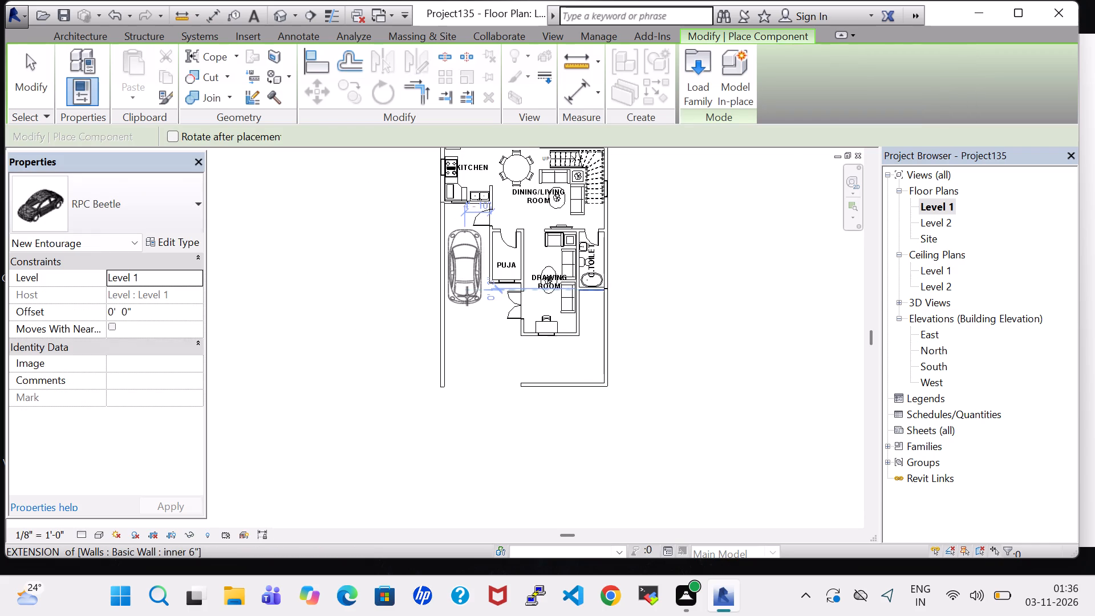
Place an RPC Beetle car between PUJA and the side boundary wall, centred about 5'-1" from PUJA's wall.
{"action": "scroll", "coordinate": [467, 296], "scroll_direction": "up", "scroll_amount": 9}
{"action": "middle_click_drag", "start_coordinate": [467, 296], "coordinate": [472, 485]}
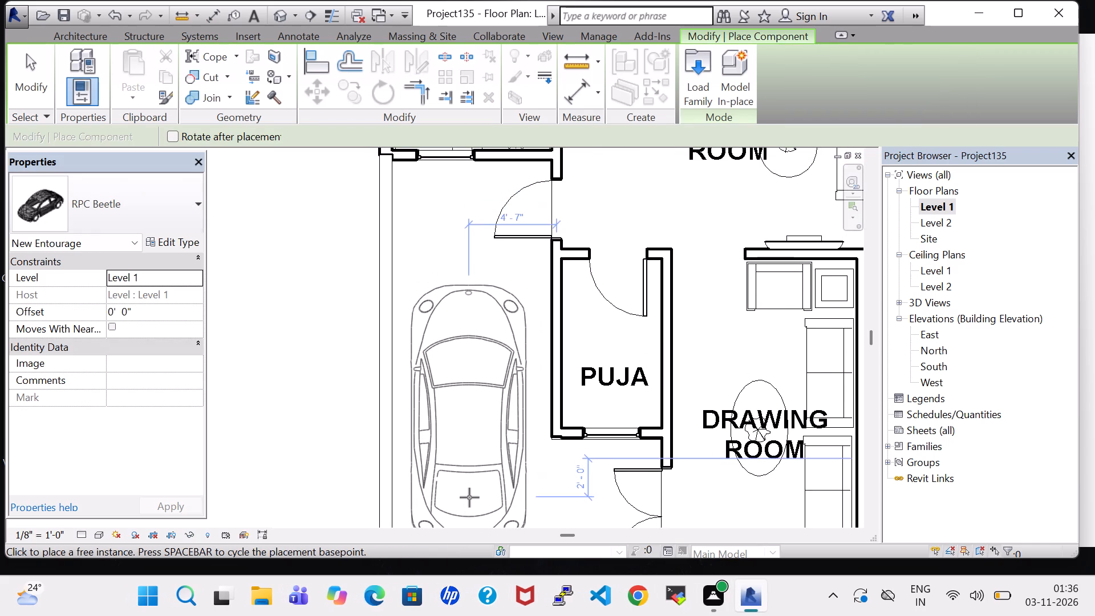
{"action": "middle_click_drag", "start_coordinate": [469, 497], "coordinate": [469, 443]}
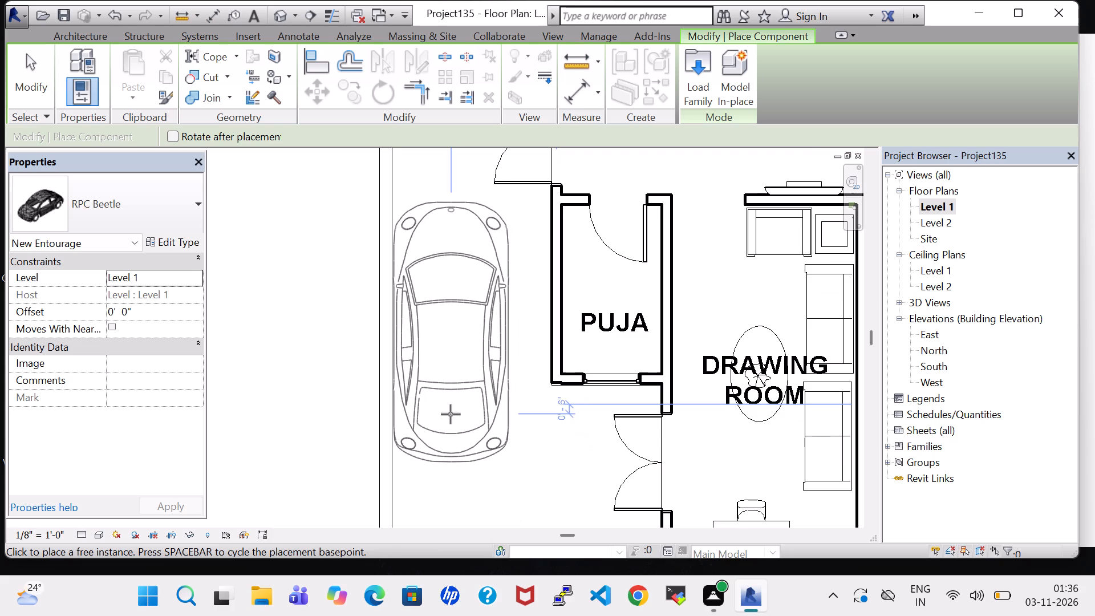
{"action": "left_click", "coordinate": [460, 414]}
Place a second RPC Beetle in line behind the first, about 6'-2" past the drawing room's front wall.
{"action": "scroll", "coordinate": [463, 431], "scroll_direction": "down", "scroll_amount": 3}
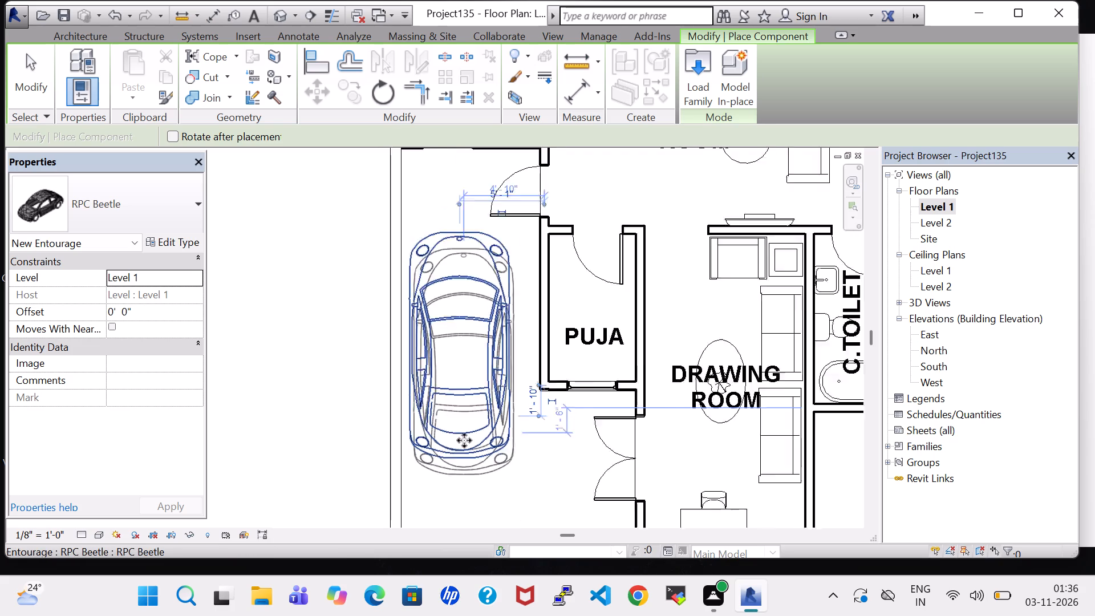
{"action": "scroll", "coordinate": [464, 440], "scroll_direction": "down", "scroll_amount": 3}
{"action": "middle_click_drag", "start_coordinate": [464, 440], "coordinate": [452, 299]}
{"action": "middle_click", "coordinate": [458, 264]}
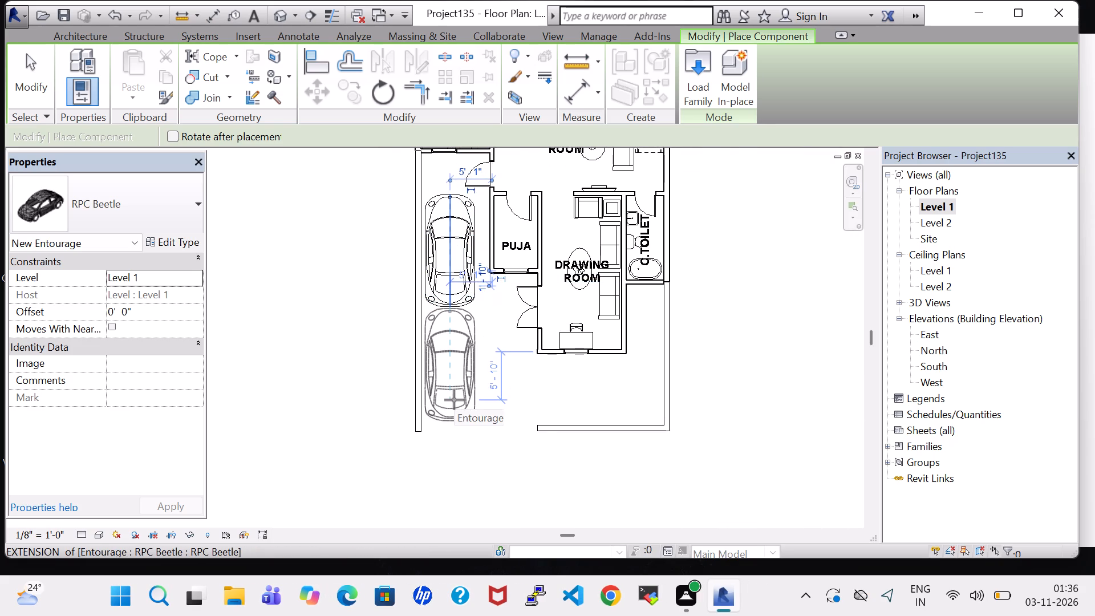
{"action": "scroll", "coordinate": [454, 400], "scroll_direction": "up", "scroll_amount": 3}
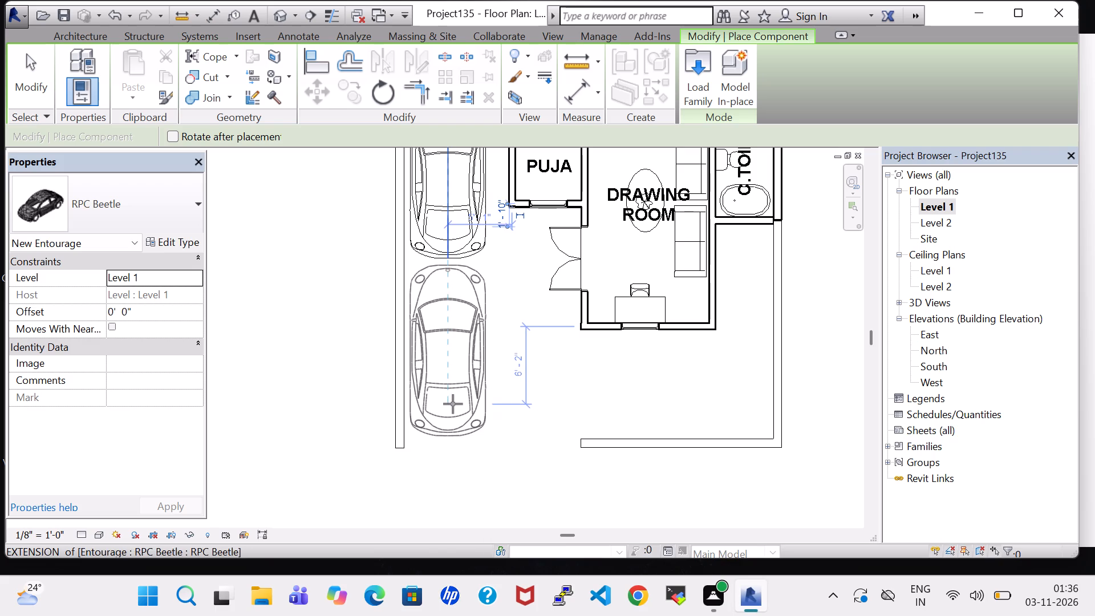
{"action": "left_click", "coordinate": [453, 404]}
{"action": "key", "text": "Escape"}
{"action": "key", "text": "Escape"}
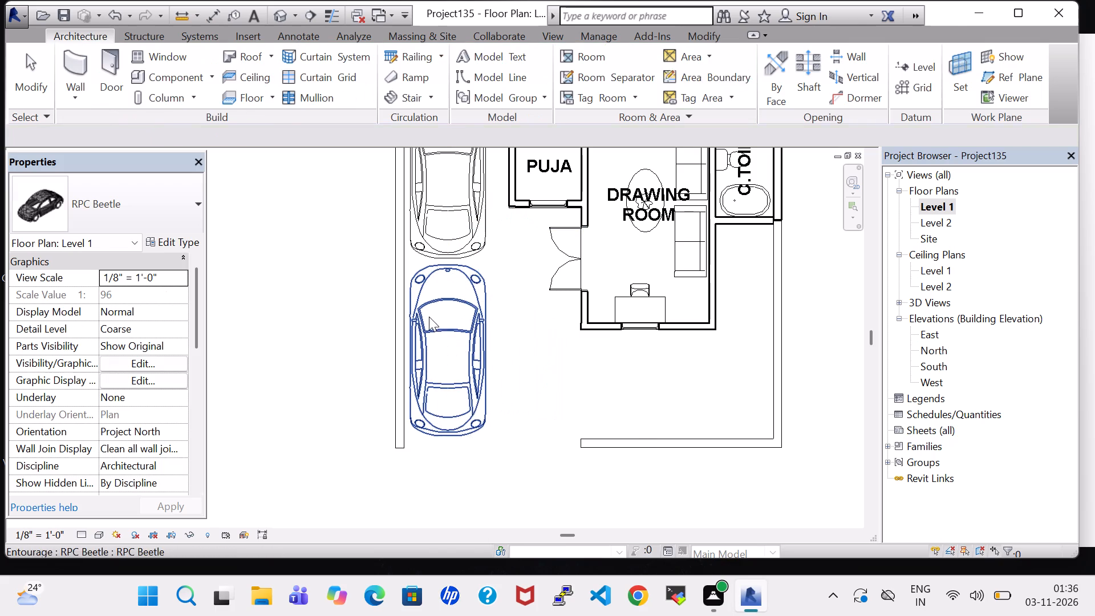
Nudge the exterior door beside the kitchen to about 2'-1" from the kitchen wall and flip its swing.
{"action": "middle_click_drag", "start_coordinate": [429, 317], "coordinate": [447, 463]}
{"action": "left_click", "coordinate": [444, 355]}
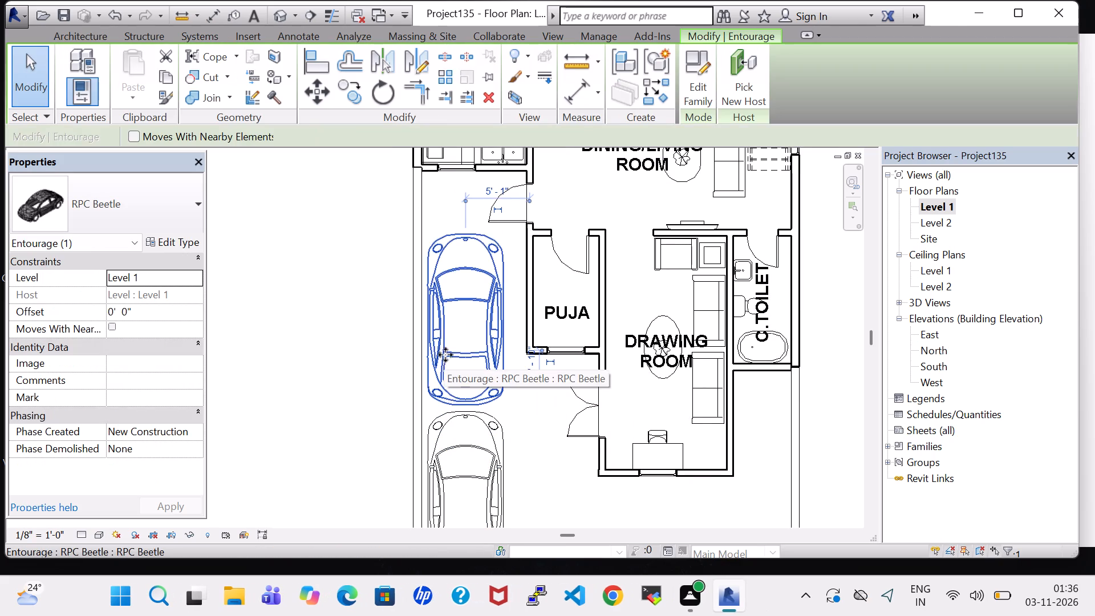
{"action": "left_click", "coordinate": [448, 193]}
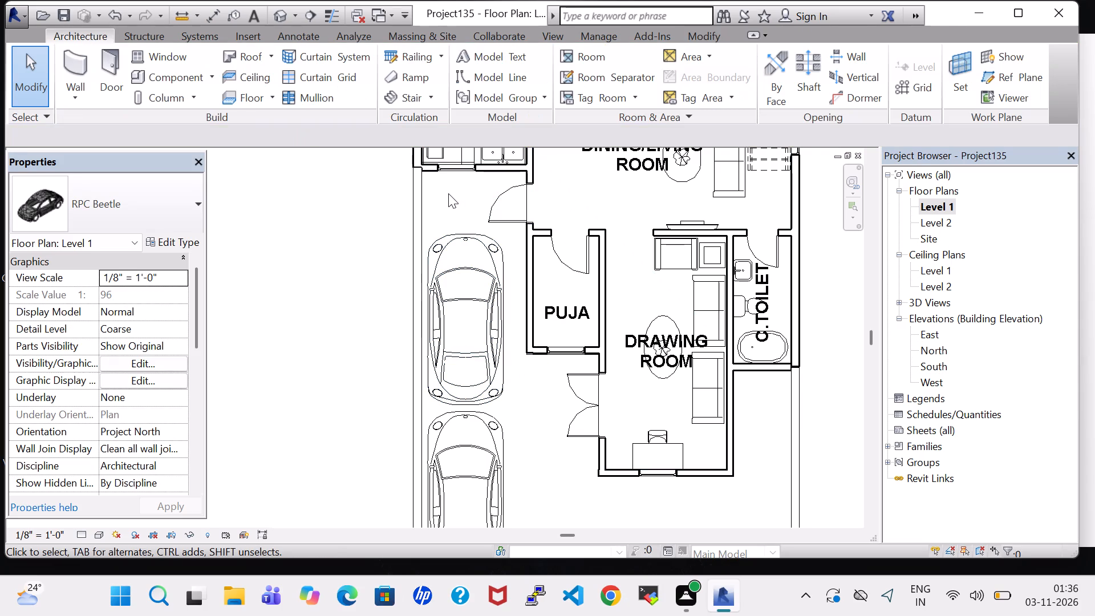
{"action": "left_click", "coordinate": [497, 198]}
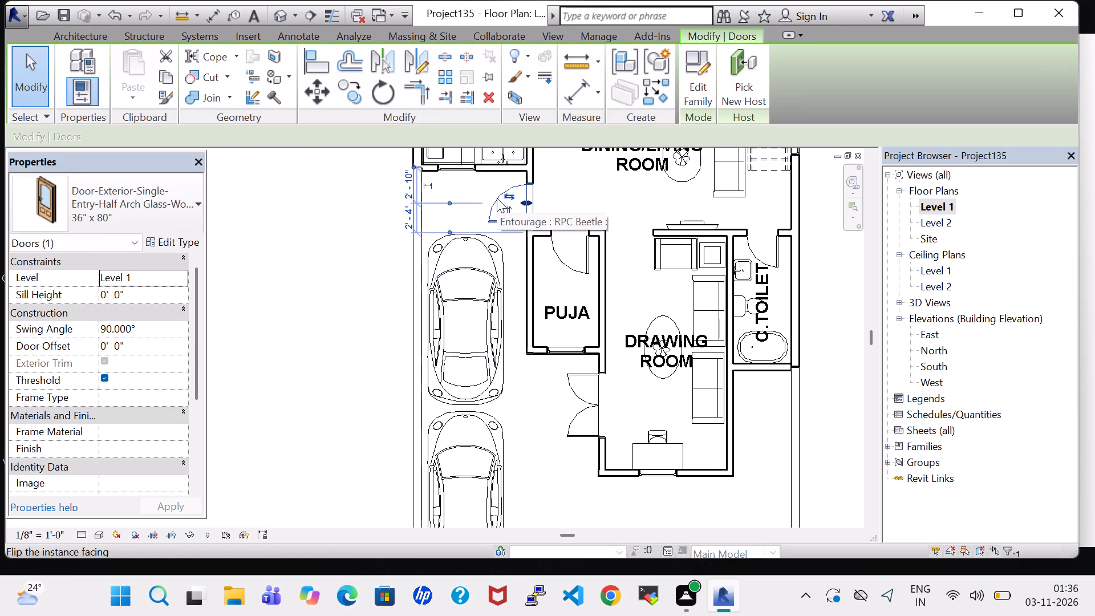
{"action": "key", "text": "Up"}
{"action": "key", "text": "Up"}
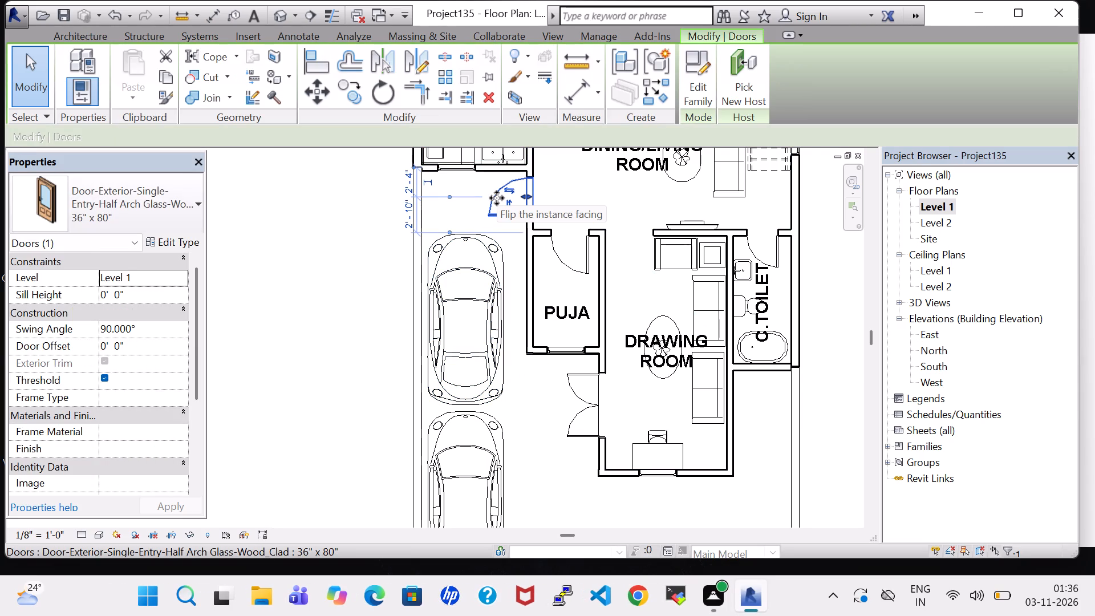
{"action": "key", "text": "space"}
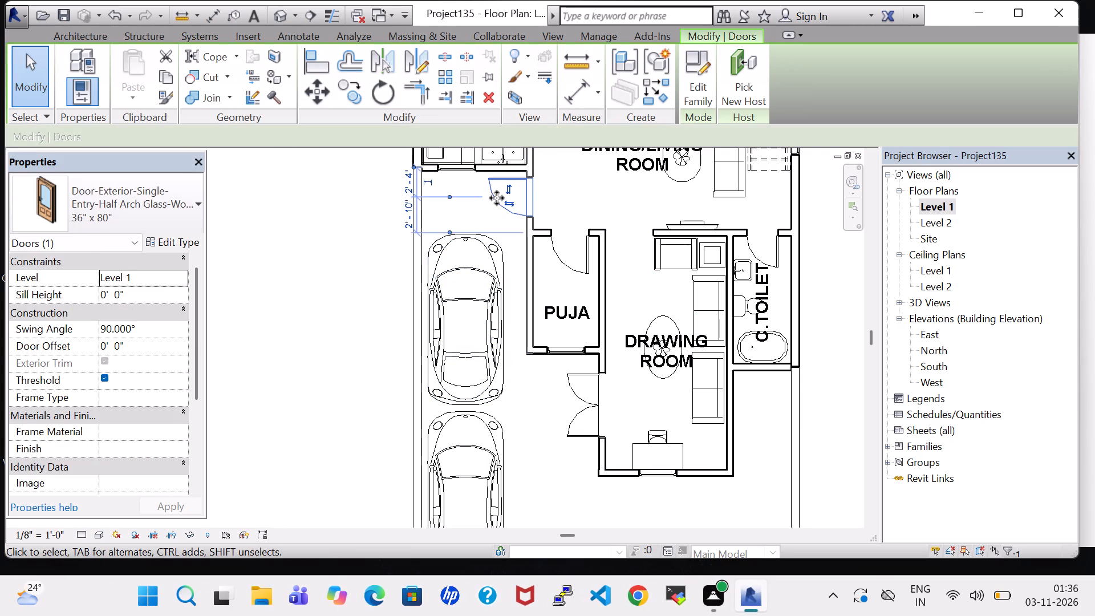
{"action": "key", "text": "Up"}
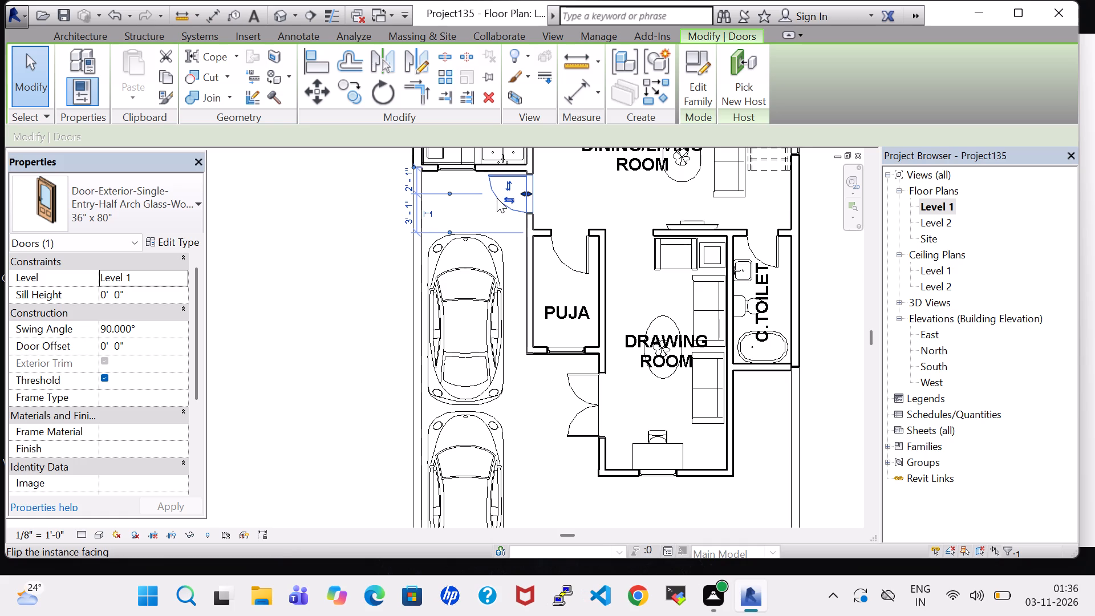
Nudge both RPC Beetle cars slightly toward the kitchen, the one beside PUJA first.
{"action": "left_click", "coordinate": [450, 279]}
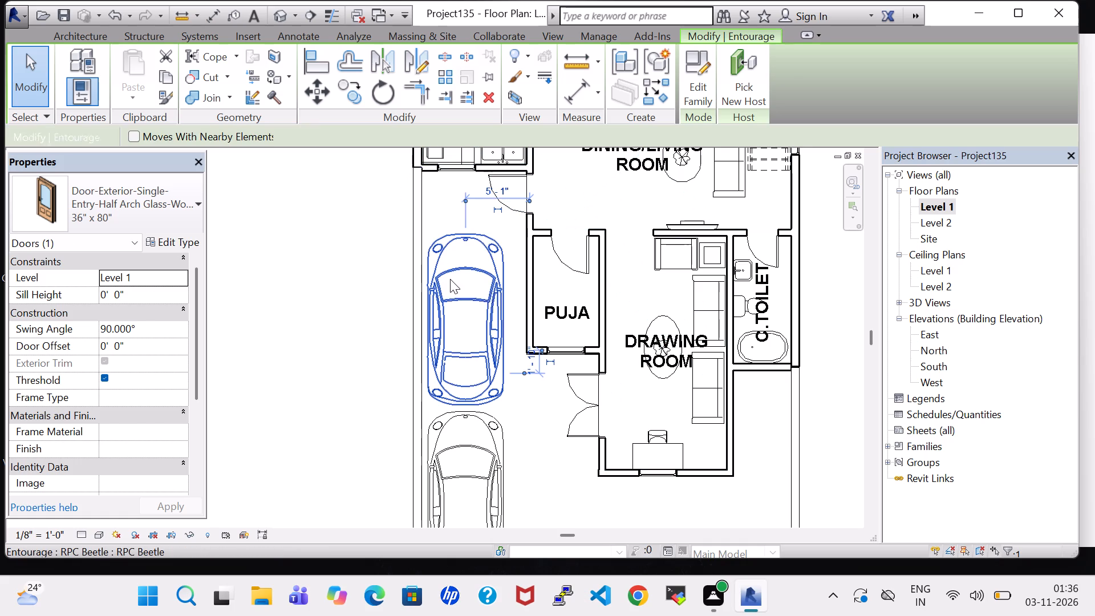
{"action": "key", "text": "Up"}
{"action": "key", "text": "Up"}
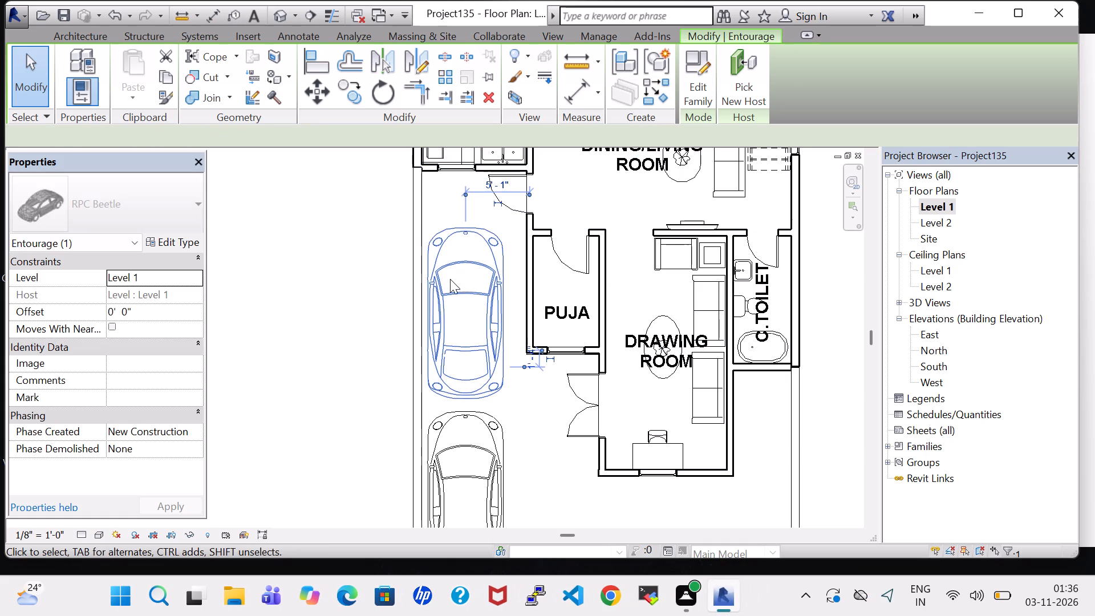
{"action": "key", "text": "Up"}
{"action": "key", "text": "Up"}
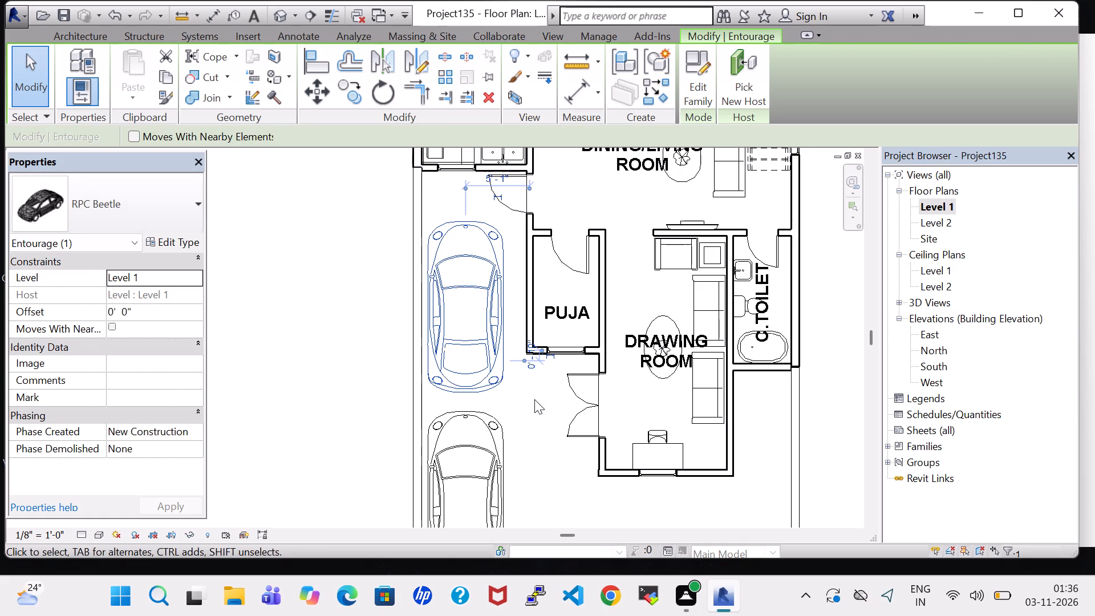
{"action": "left_click", "coordinate": [532, 425]}
{"action": "left_click", "coordinate": [463, 428]}
{"action": "key", "text": "Up"}
{"action": "key", "text": "Up"}
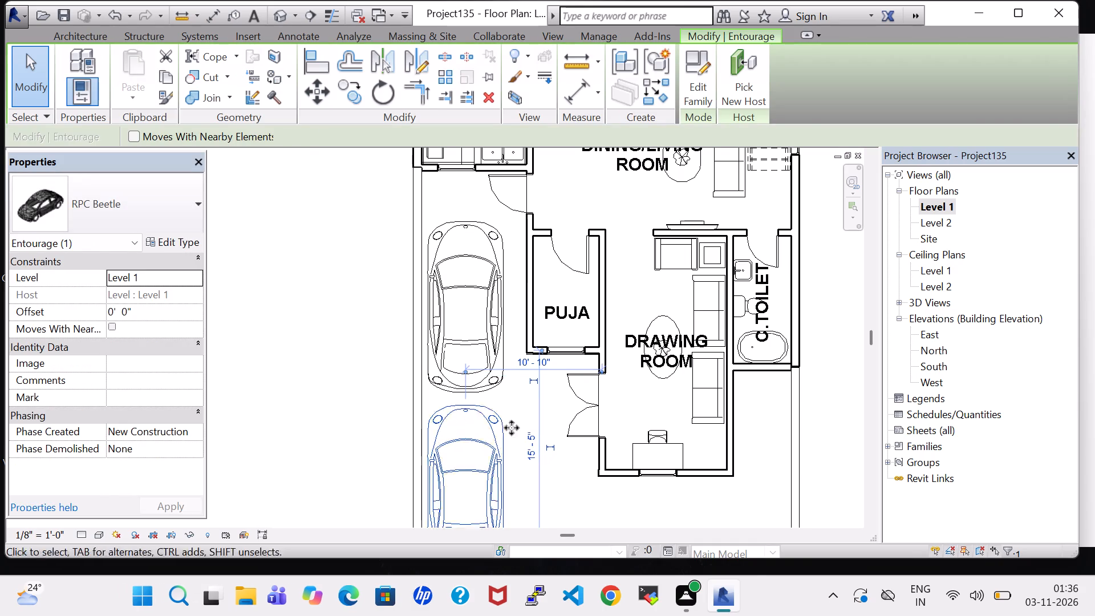
{"action": "left_click", "coordinate": [565, 502]}
Place a rotated 9' x 18' - 90 deg parking space around the car beside PUJA.
{"action": "scroll", "coordinate": [490, 335], "scroll_direction": "down", "scroll_amount": 4}
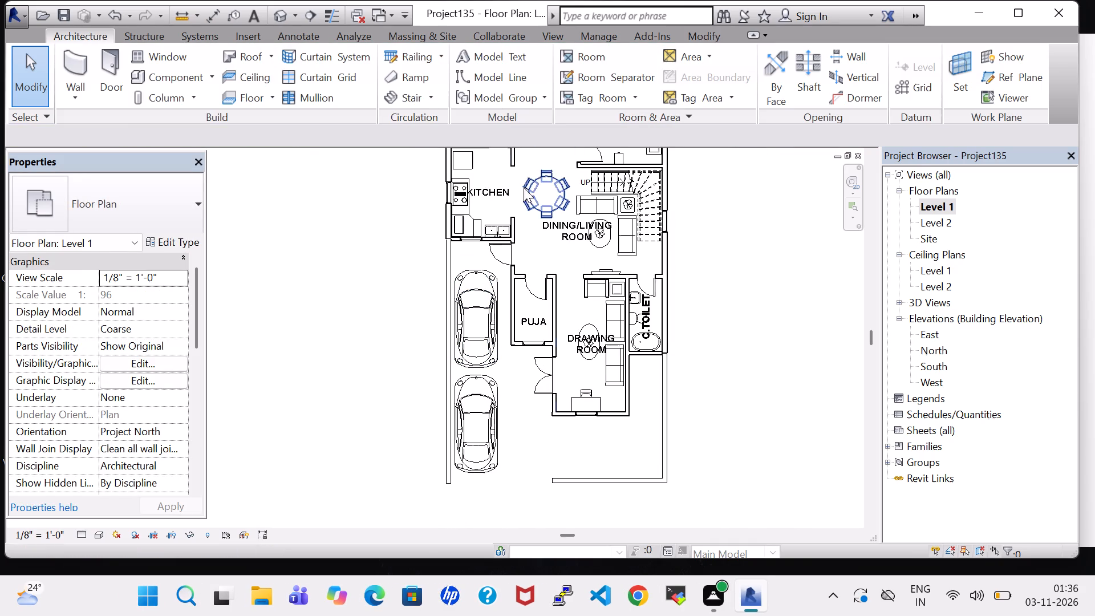
{"action": "left_click", "coordinate": [504, 39]}
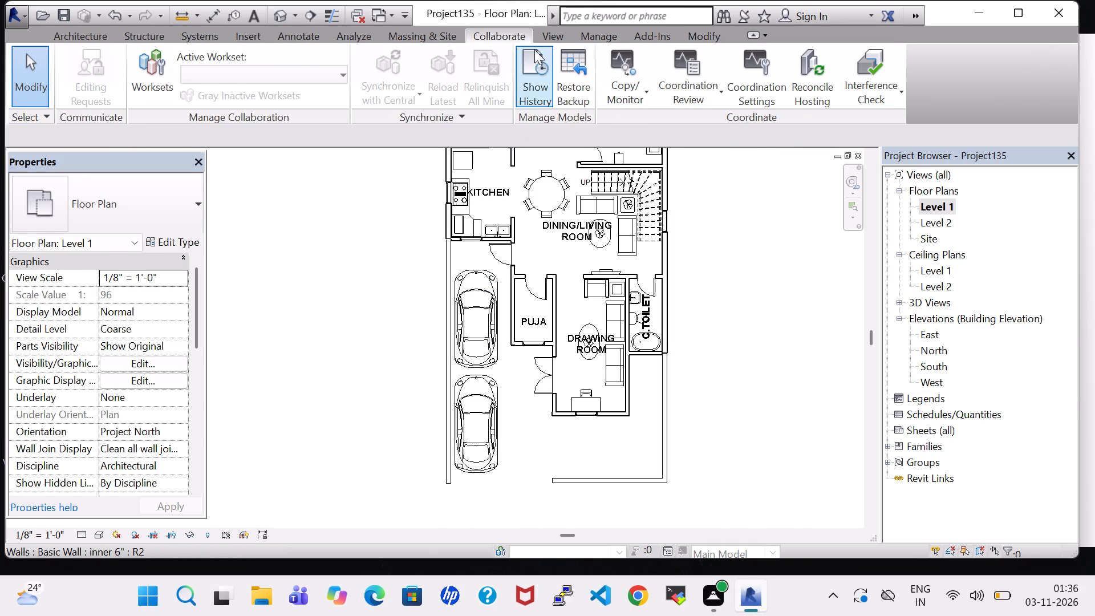
{"action": "left_click", "coordinate": [399, 33]}
{"action": "left_click", "coordinate": [522, 62]}
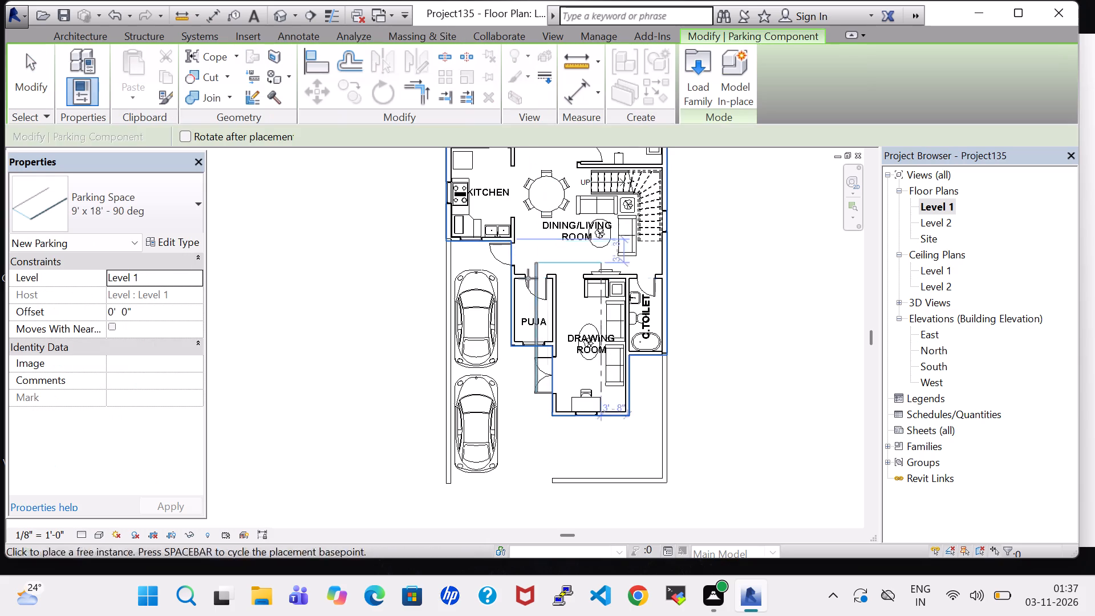
{"action": "key", "text": "space"}
{"action": "key", "text": "space"}
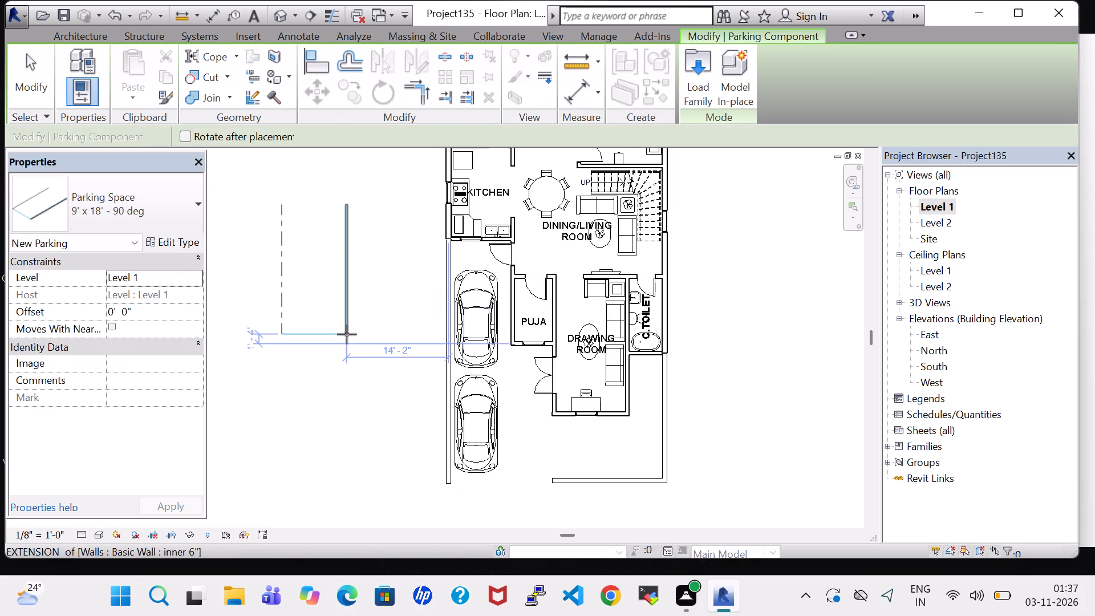
{"action": "scroll", "coordinate": [506, 383], "scroll_direction": "up", "scroll_amount": 6}
{"action": "left_click", "coordinate": [501, 376]}
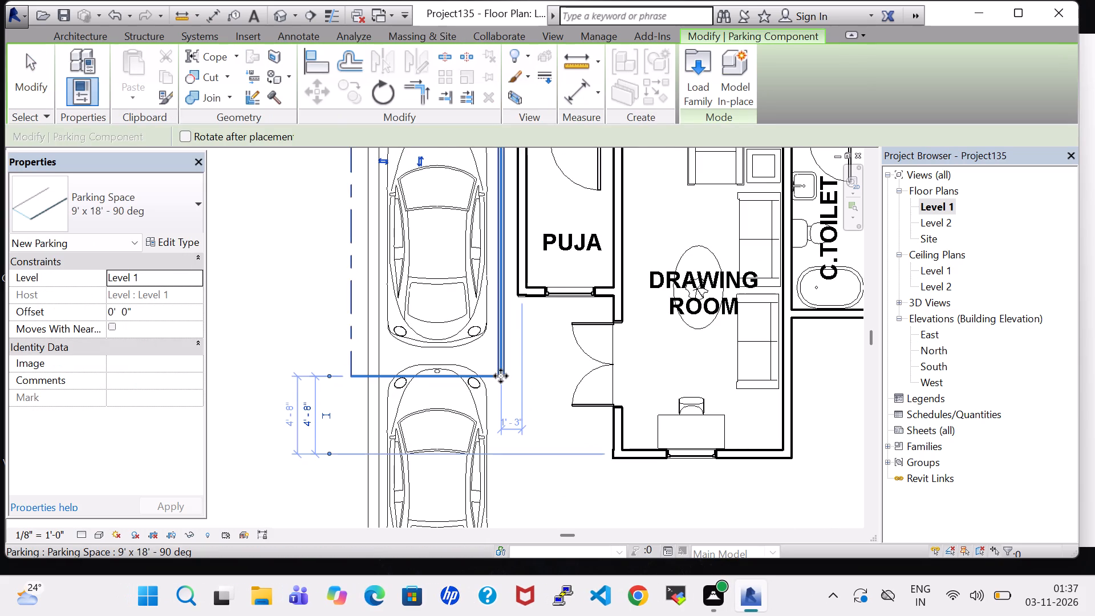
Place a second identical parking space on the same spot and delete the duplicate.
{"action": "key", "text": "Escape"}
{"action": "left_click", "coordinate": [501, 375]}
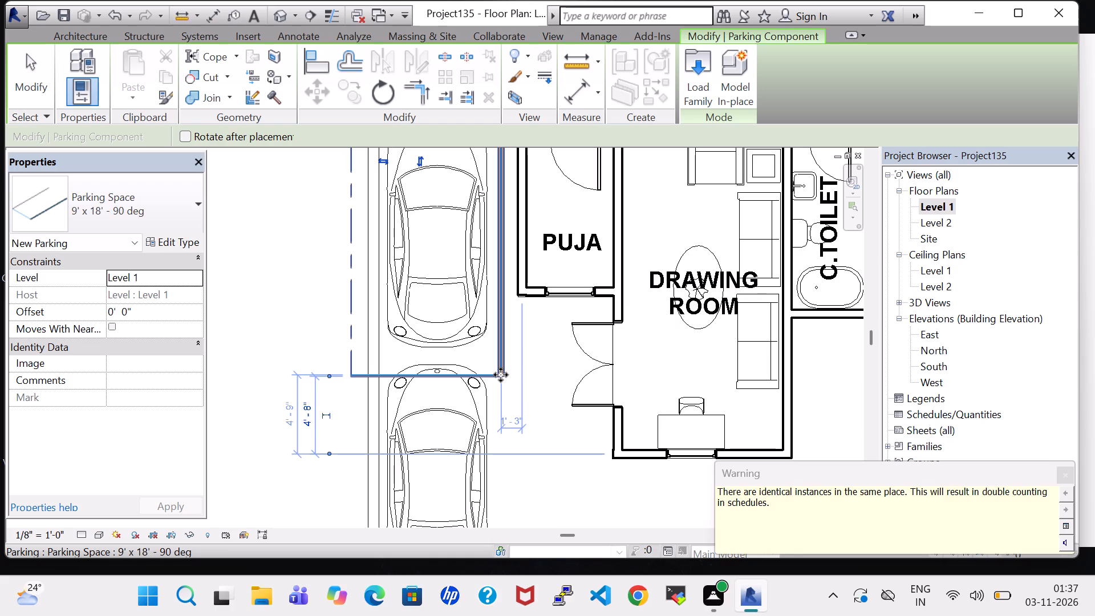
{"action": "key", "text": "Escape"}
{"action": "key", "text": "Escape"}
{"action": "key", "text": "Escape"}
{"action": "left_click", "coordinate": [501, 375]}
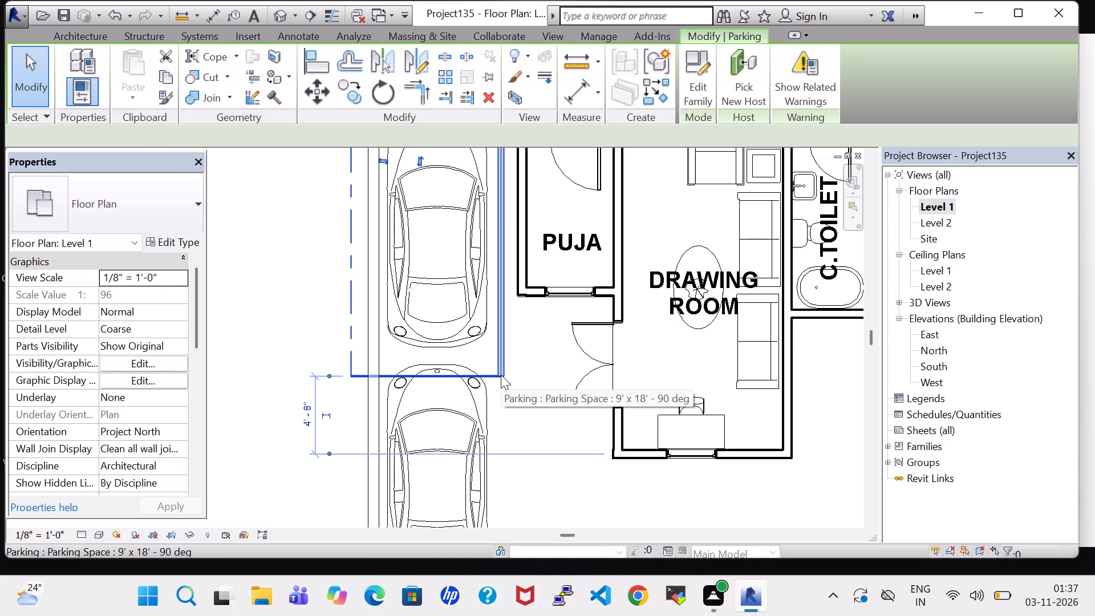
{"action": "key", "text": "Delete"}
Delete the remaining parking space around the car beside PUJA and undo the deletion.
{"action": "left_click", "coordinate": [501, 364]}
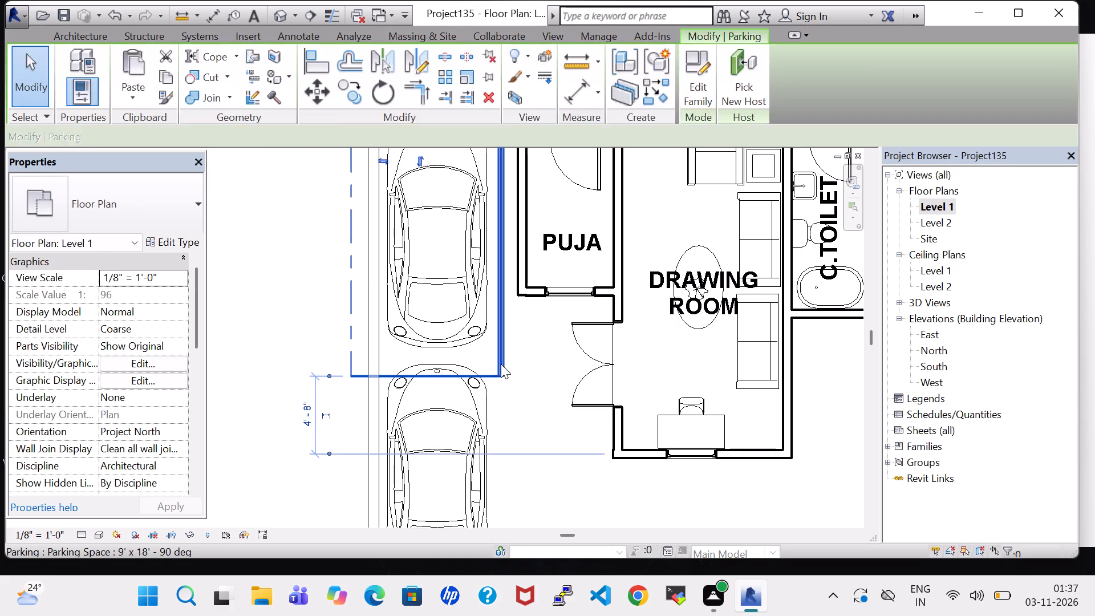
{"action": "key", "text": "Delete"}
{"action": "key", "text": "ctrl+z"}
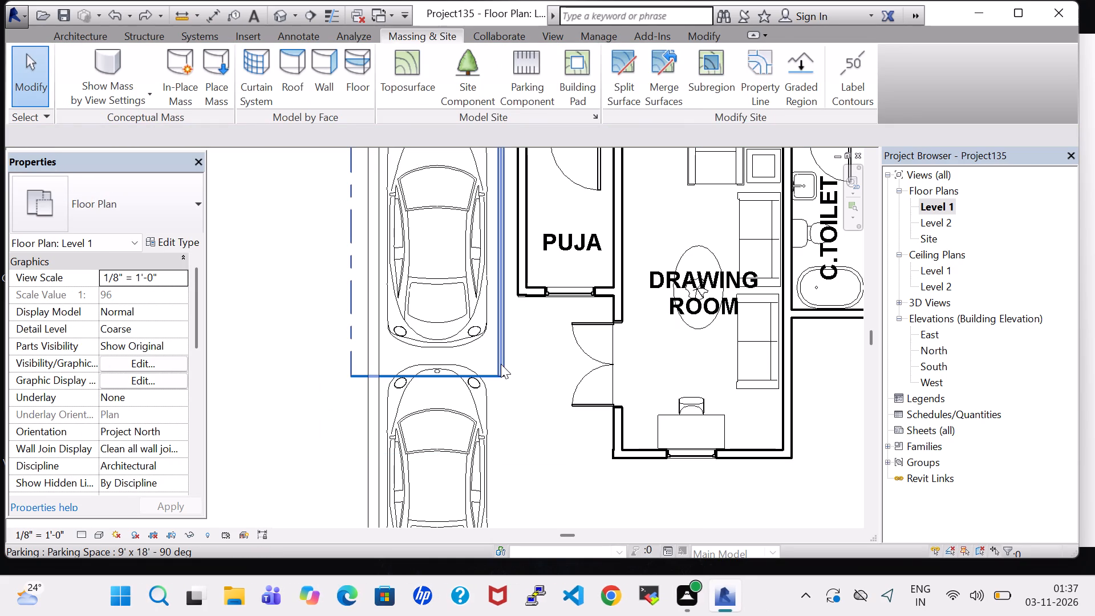
Set the 9' x 18' - 90 deg parking space type's pl to 14' and pw to 7'.
{"action": "left_click", "coordinate": [291, 293]}
{"action": "left_click", "coordinate": [352, 342]}
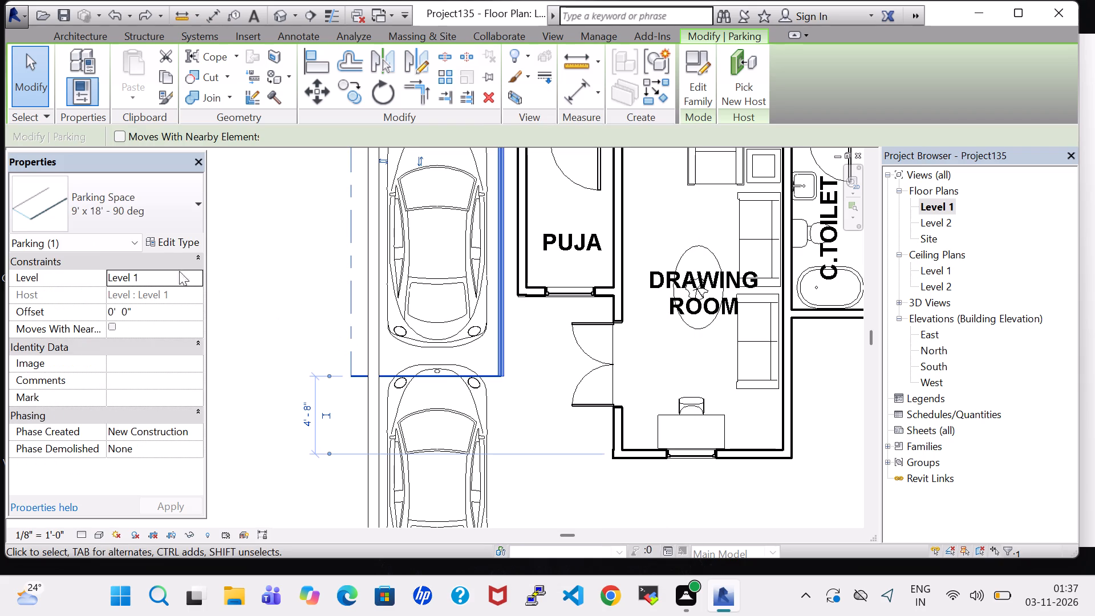
{"action": "double_click", "coordinate": [167, 246]}
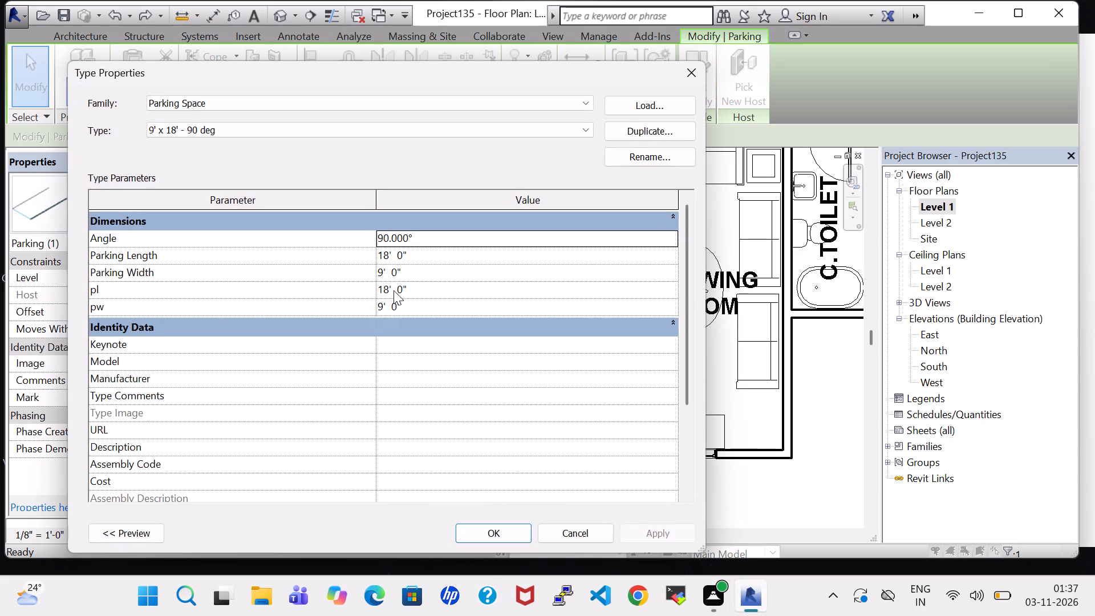
{"action": "double_click", "coordinate": [392, 291]}
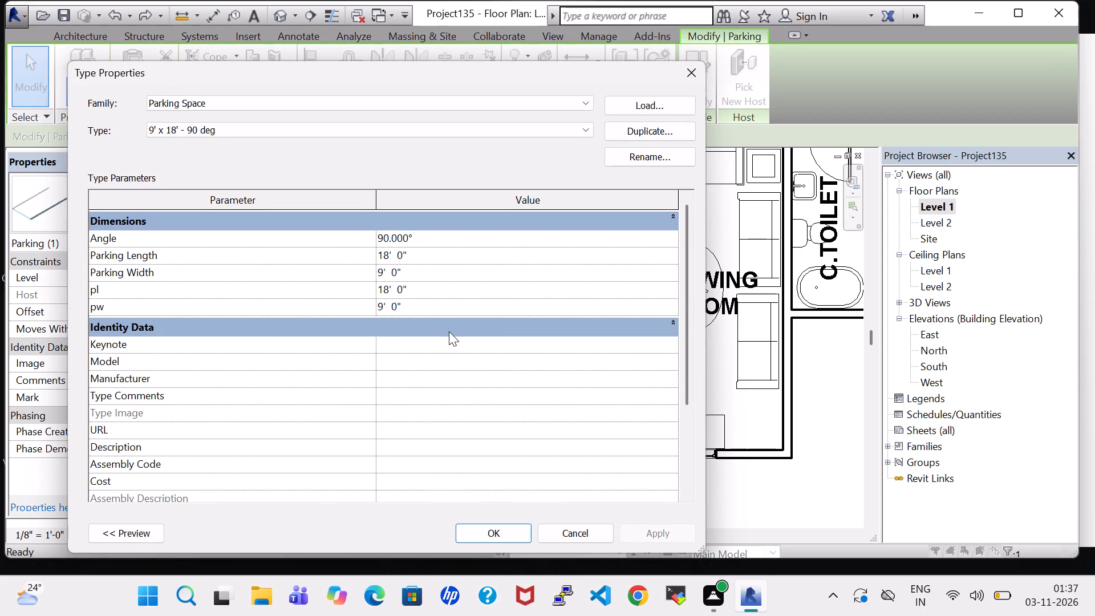
{"action": "key", "text": "Left"}
{"action": "key", "text": "BackSpace"}
{"action": "key", "text": "4"}
{"action": "left_click", "coordinate": [384, 310]}
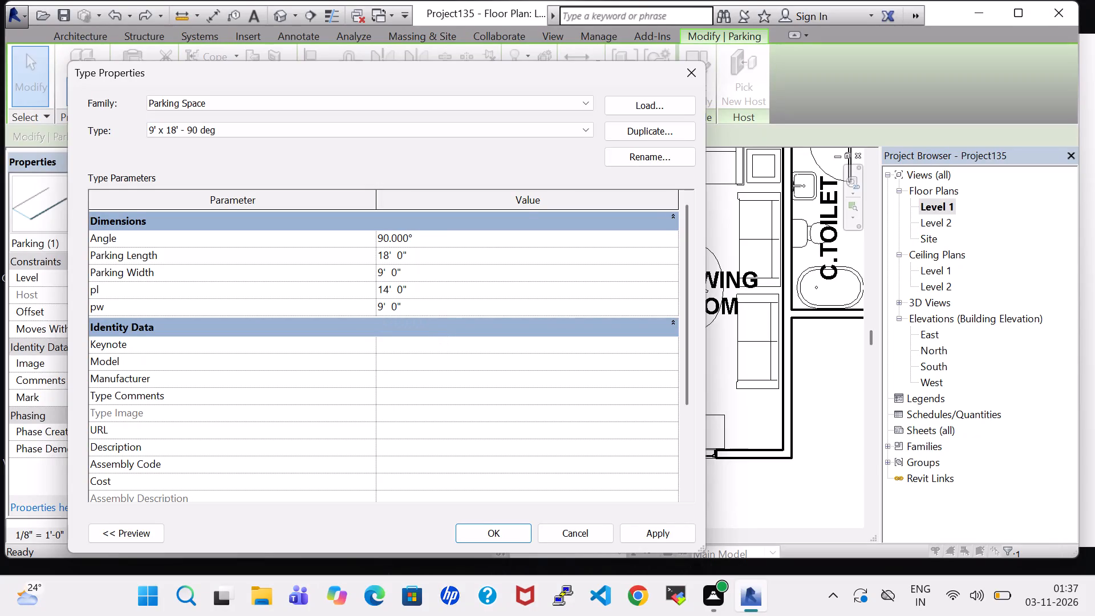
{"action": "key", "text": "BackSpace"}
{"action": "key", "text": "7"}
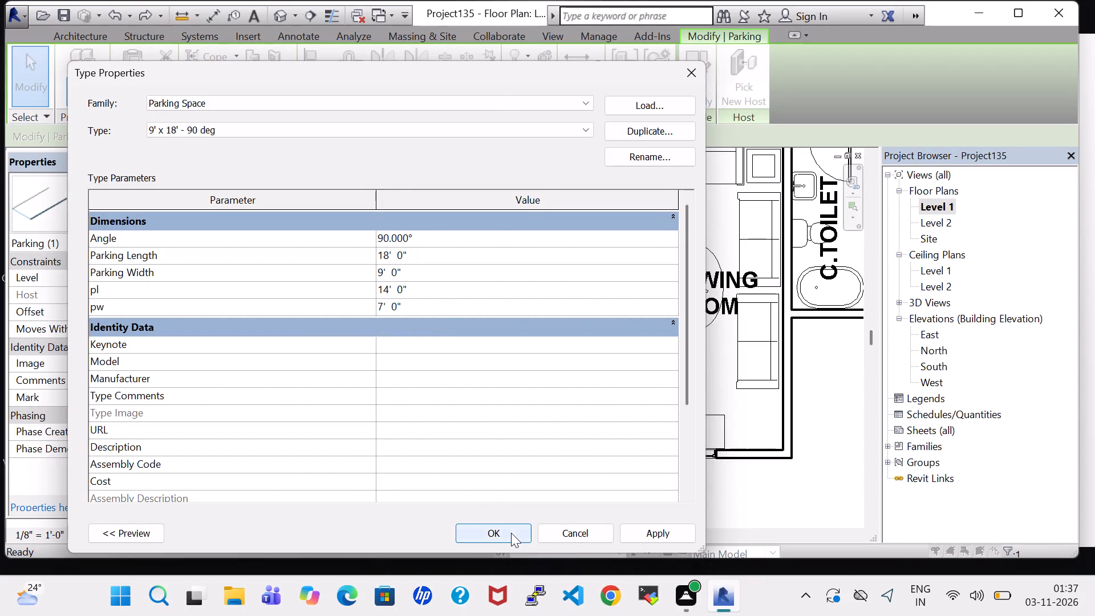
{"action": "left_click", "coordinate": [511, 533]}
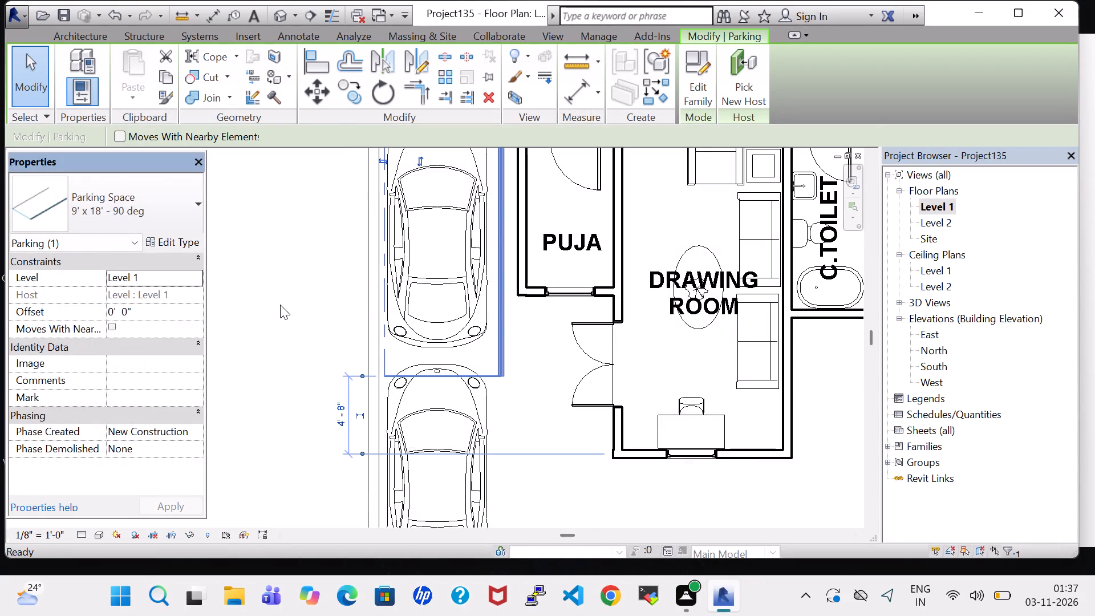
{"action": "left_click", "coordinate": [280, 305]}
Nudge the parking space beside PUJA toward the kitchen and slightly toward the boundary wall so it frames the car.
{"action": "middle_click_drag", "start_coordinate": [542, 350], "coordinate": [541, 432]}
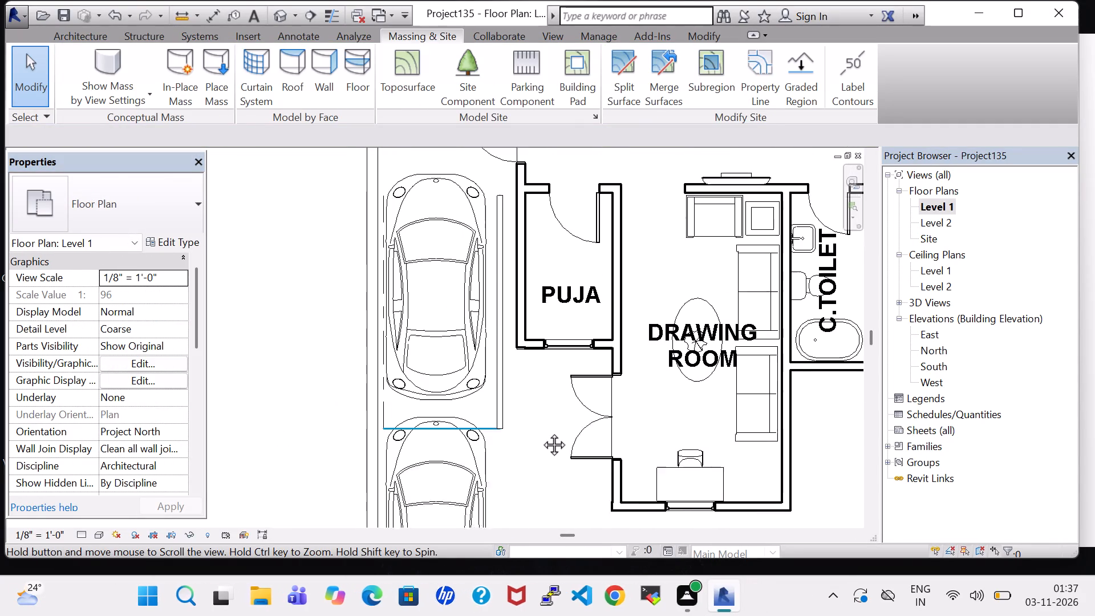
{"action": "middle_click_drag", "start_coordinate": [541, 432], "coordinate": [542, 449]}
{"action": "left_click", "coordinate": [508, 408]}
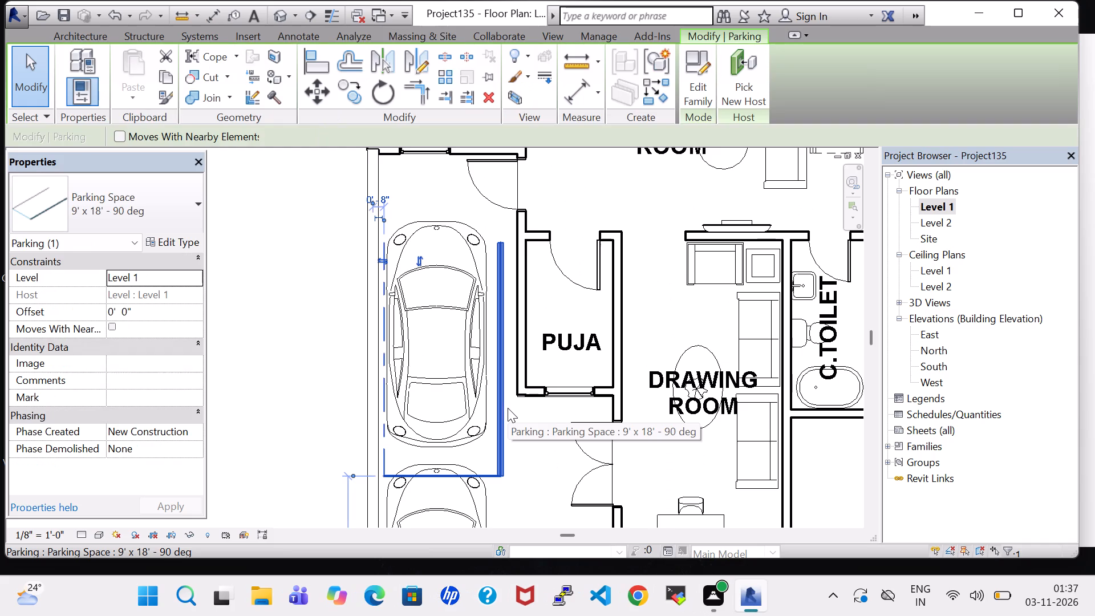
{"action": "key", "text": "Up"}
{"action": "key", "text": "Up"}
{"action": "key", "text": "Up"}
{"action": "key", "text": "Up"}
{"action": "key", "text": "Up"}
{"action": "key", "text": "Up"}
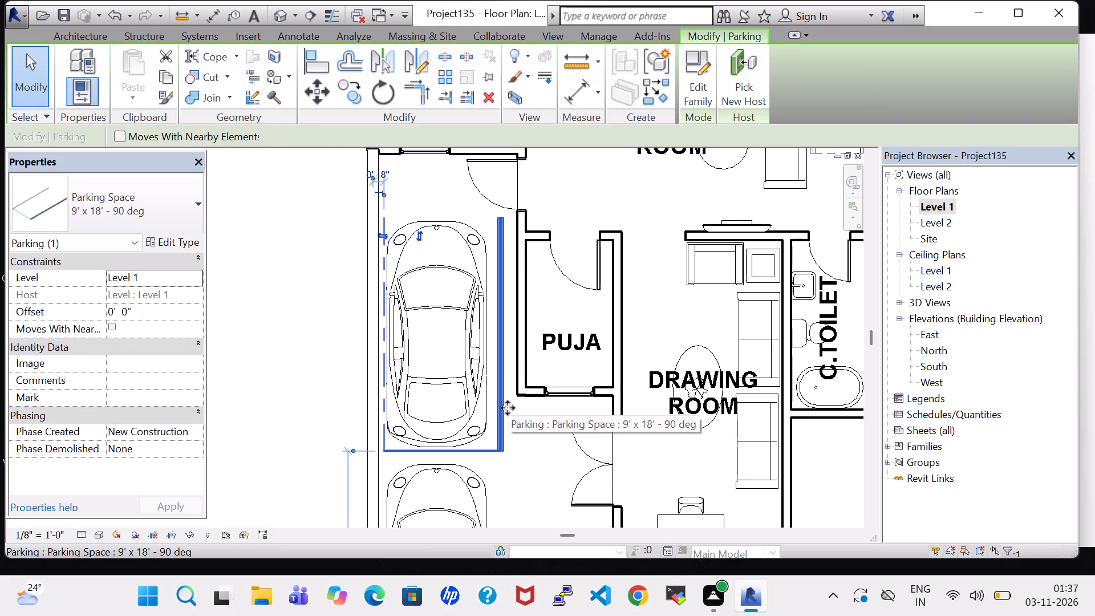
{"action": "key", "text": "Left"}
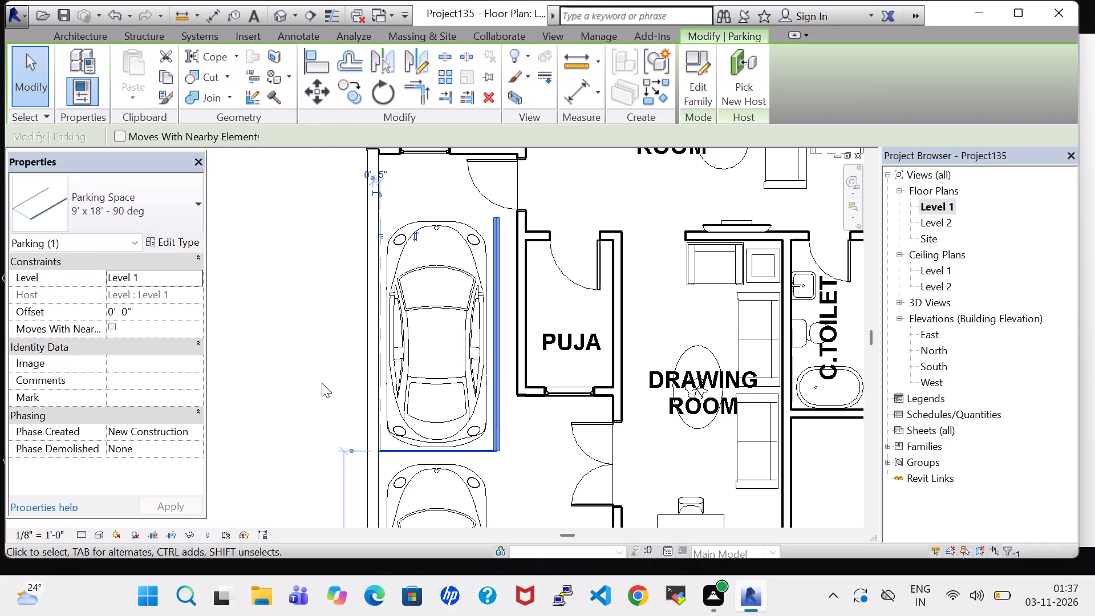
{"action": "left_click", "coordinate": [269, 331]}
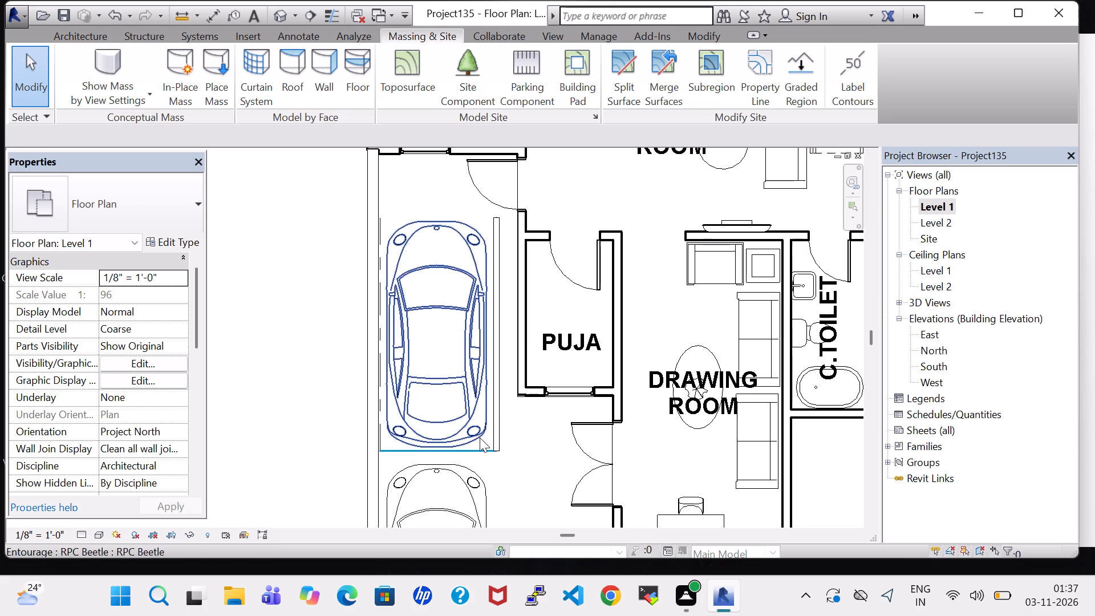
Place a similar, rotated 9' x 18' - 90 deg parking space around the second car, near the boundary wall's end.
{"action": "left_click", "coordinate": [485, 449]}
{"action": "right_click", "coordinate": [485, 449]}
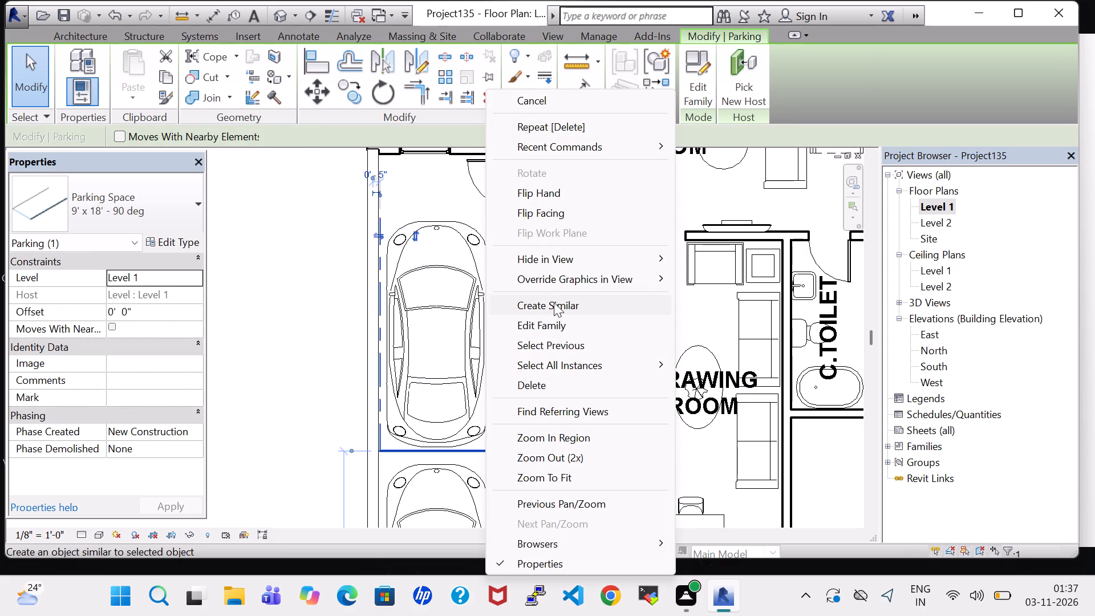
{"action": "left_click", "coordinate": [554, 303]}
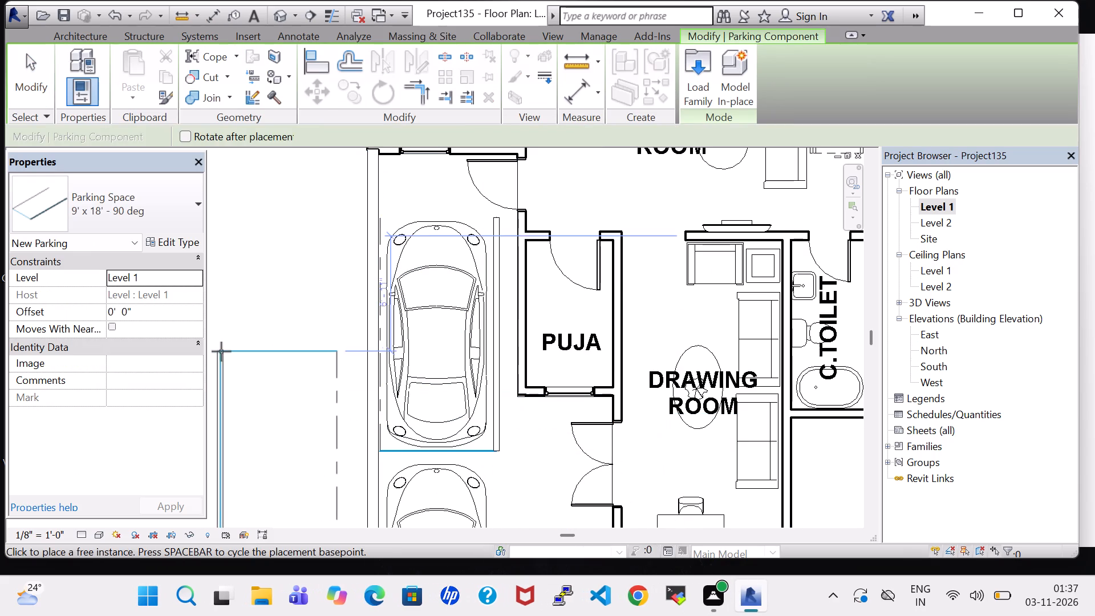
{"action": "key", "text": "space"}
{"action": "key", "text": "space"}
{"action": "middle_click_drag", "start_coordinate": [390, 524], "coordinate": [391, 410]}
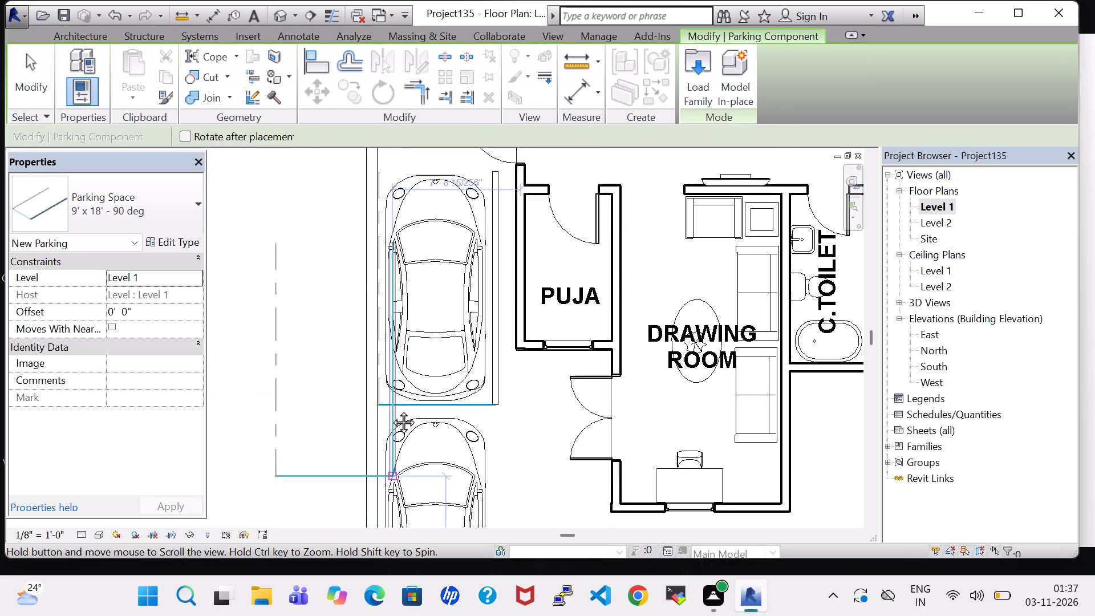
{"action": "middle_click_drag", "start_coordinate": [391, 410], "coordinate": [430, 265]}
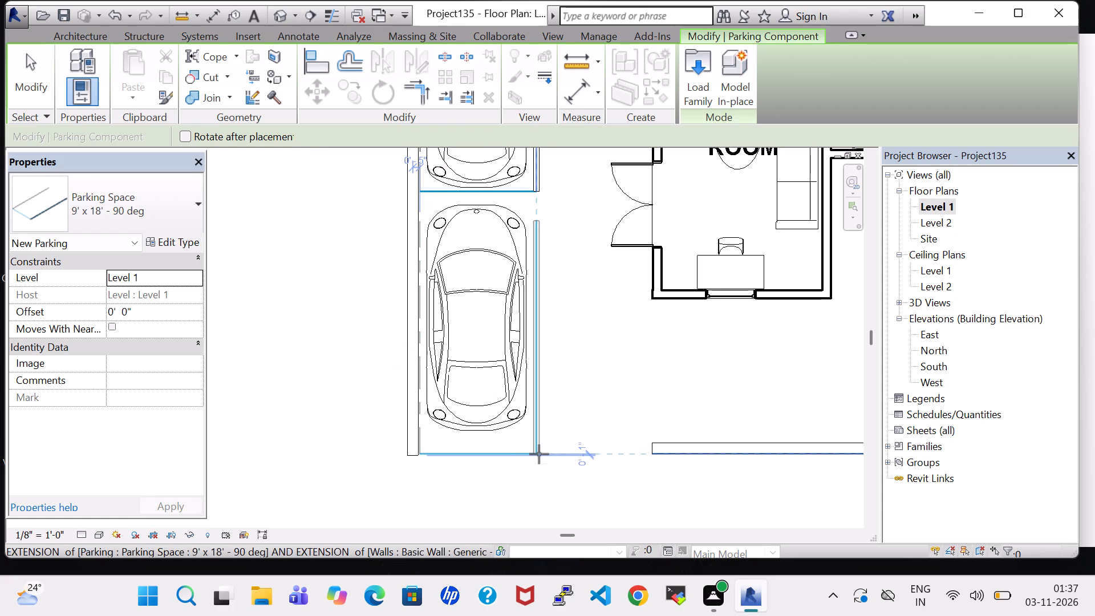
{"action": "left_click", "coordinate": [539, 454]}
{"action": "key", "text": "Escape"}
{"action": "key", "text": "Escape"}
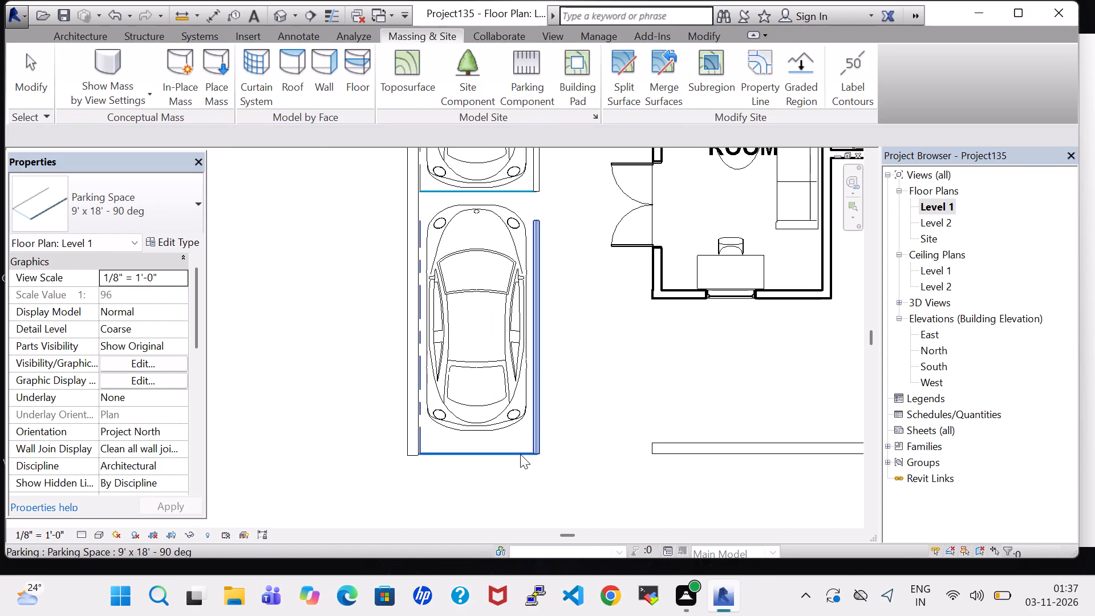
Nudge the new parking space toward the first one so it fits closely around the second car.
{"action": "left_click", "coordinate": [514, 454]}
{"action": "key", "text": "Up"}
{"action": "key", "text": "Up"}
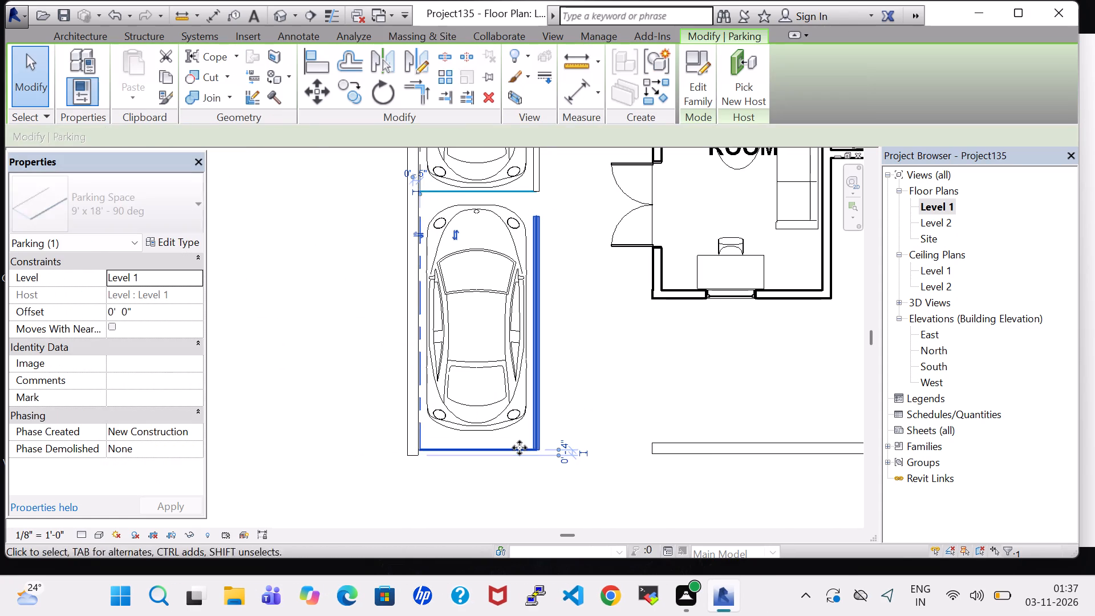
{"action": "key", "text": "Up"}
{"action": "key", "text": "Up"}
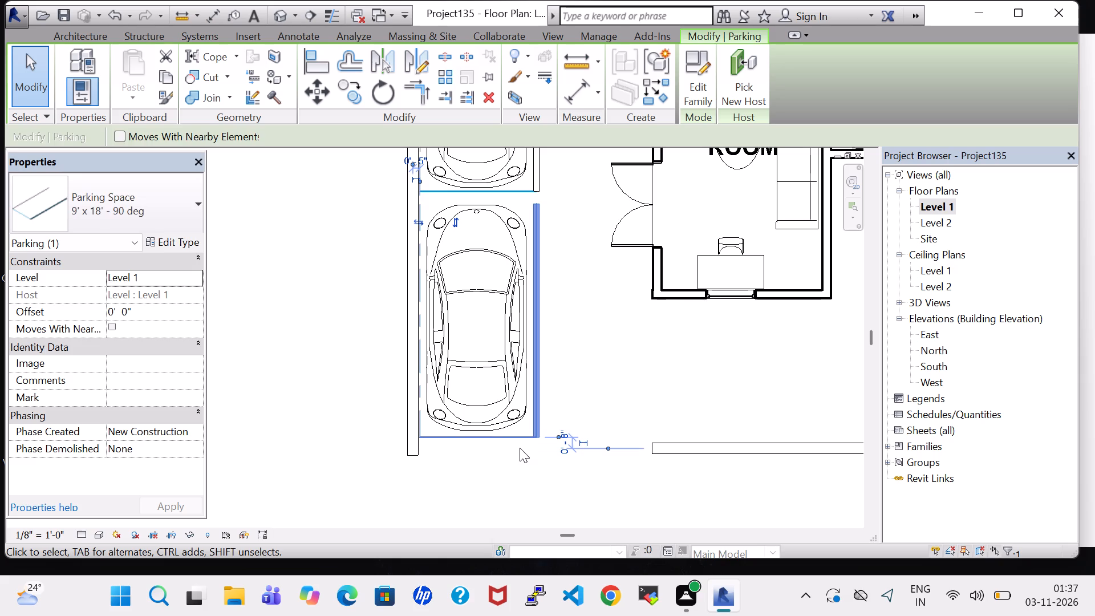
{"action": "key", "text": "Up"}
{"action": "key", "text": "Down"}
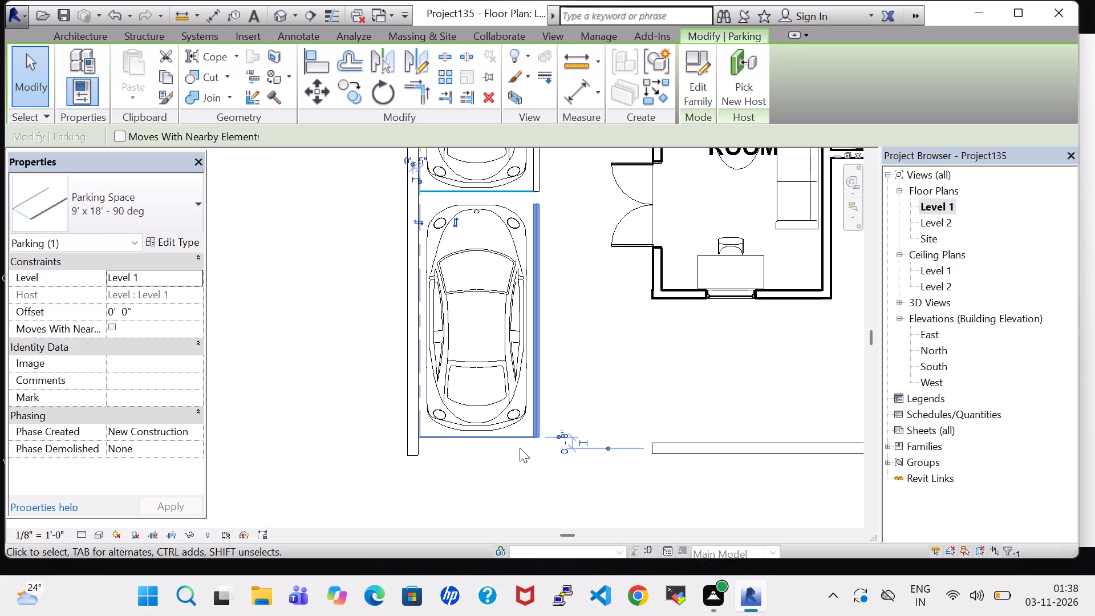
{"action": "left_click", "coordinate": [594, 379]}
Place a similar RPC Plant - Tropical Agave - 1.5' in the outdoor corner between the kitchen window wall and the boundary wall.
{"action": "scroll", "coordinate": [594, 379], "scroll_direction": "down", "scroll_amount": 3}
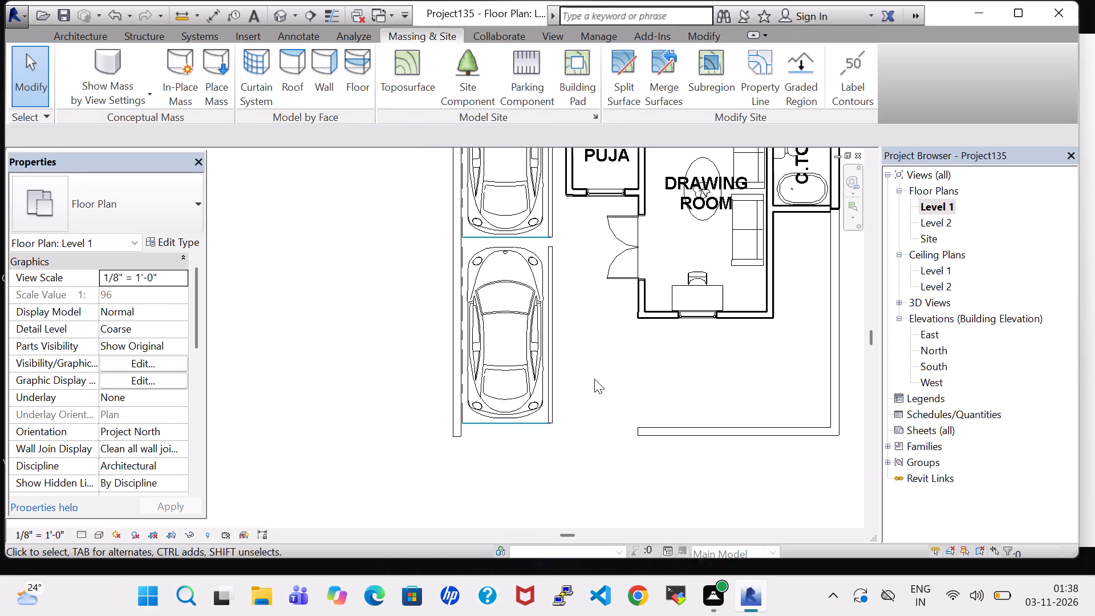
{"action": "middle_click_drag", "start_coordinate": [592, 355], "coordinate": [602, 422]}
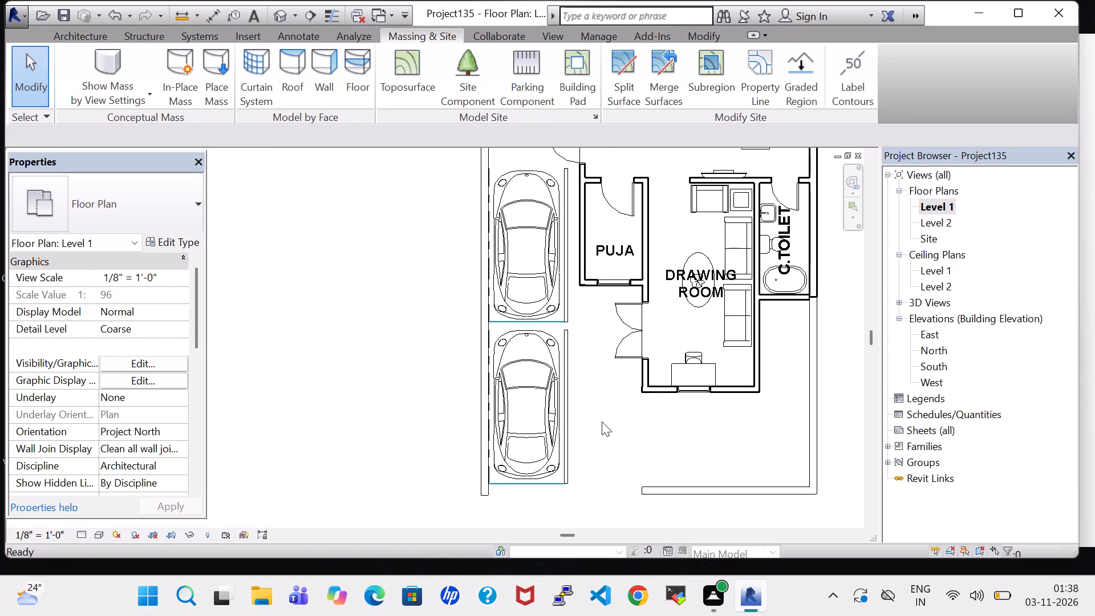
{"action": "middle_click_drag", "start_coordinate": [605, 459], "coordinate": [605, 477]}
{"action": "middle_click_drag", "start_coordinate": [594, 398], "coordinate": [602, 456]}
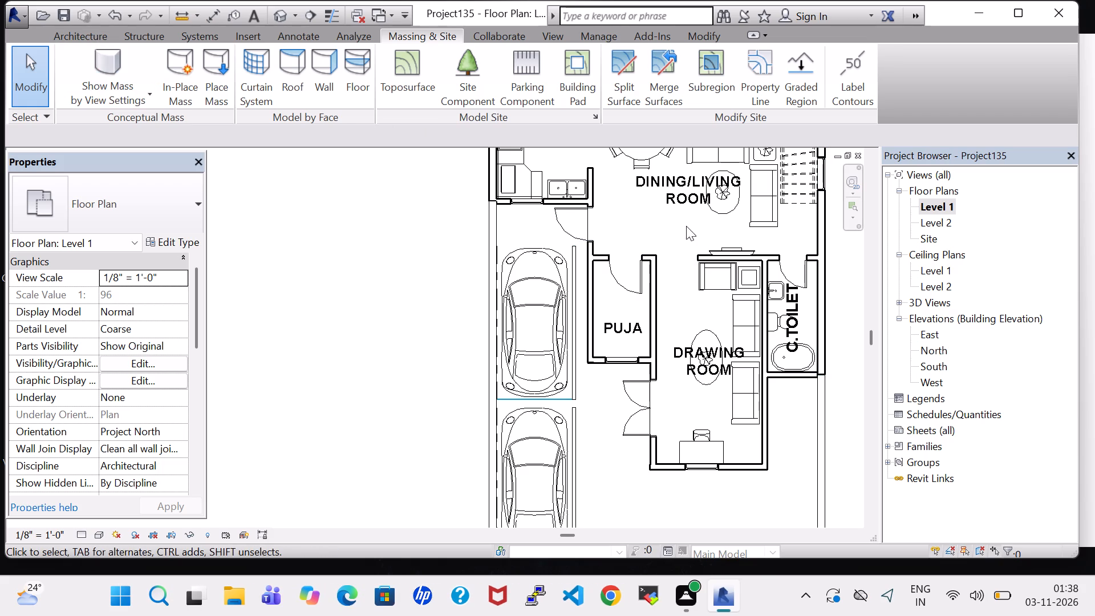
{"action": "left_click", "coordinate": [727, 195]}
{"action": "right_click", "coordinate": [727, 195]}
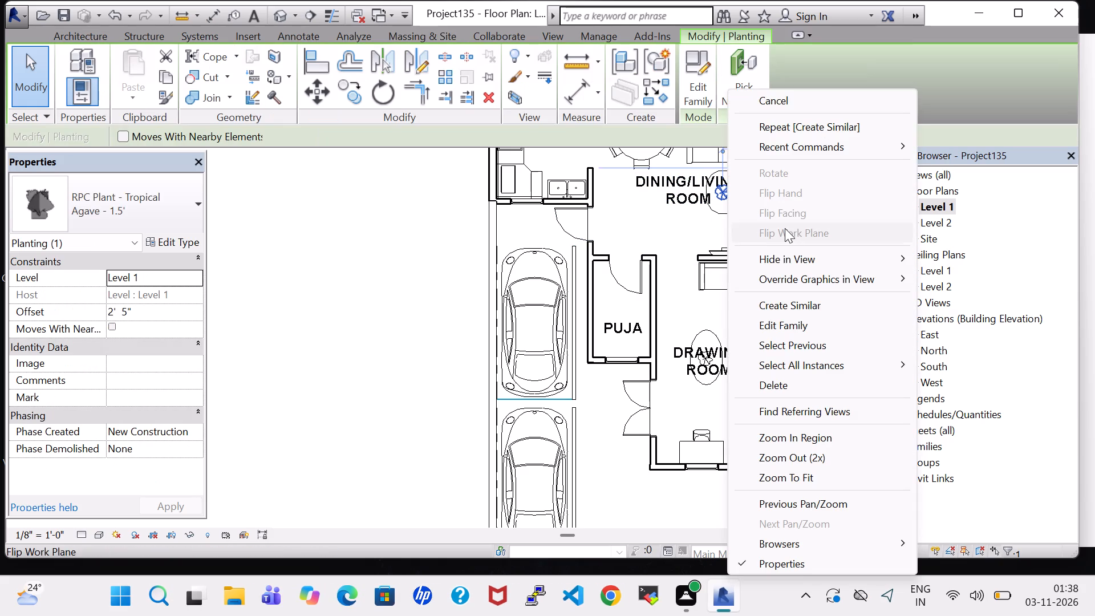
{"action": "left_click", "coordinate": [825, 299]}
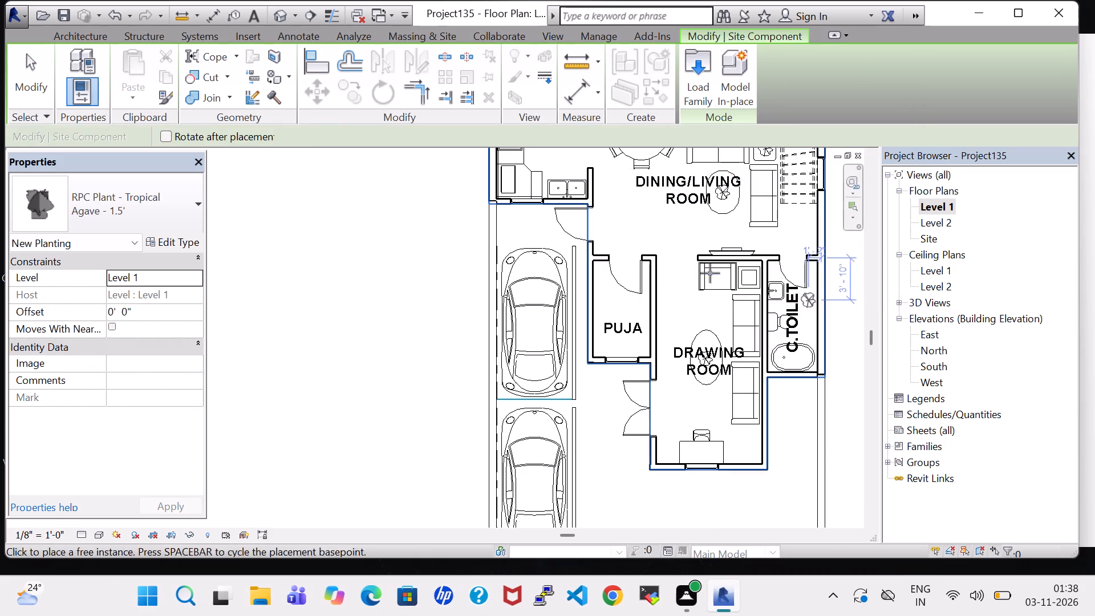
{"action": "scroll", "coordinate": [522, 218], "scroll_direction": "up", "scroll_amount": 8}
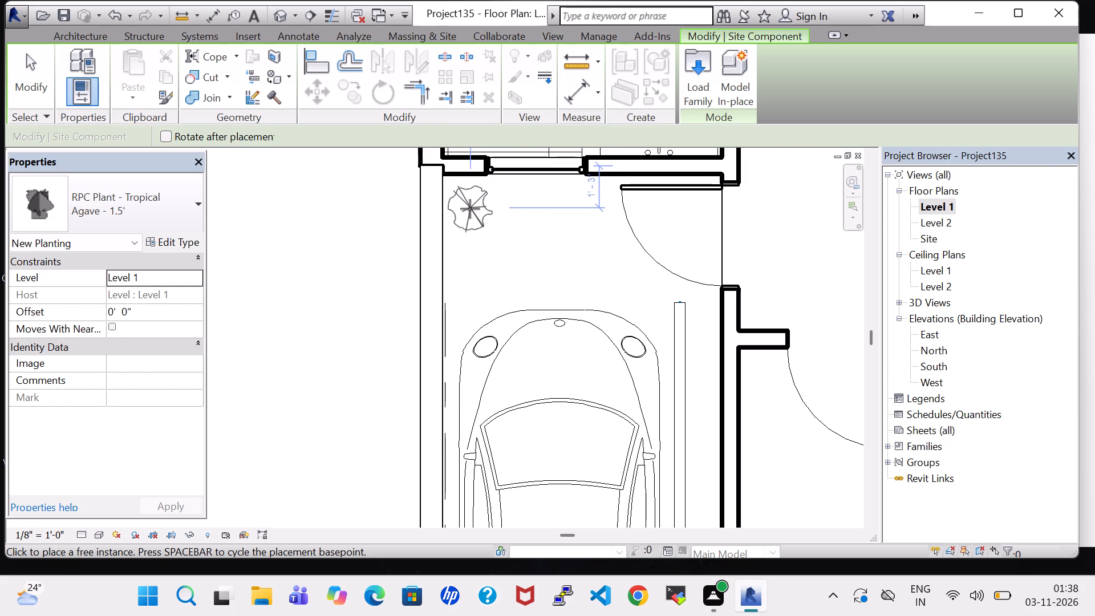
{"action": "left_click", "coordinate": [470, 210]}
{"action": "key", "text": "Escape"}
{"action": "key", "text": "Escape"}
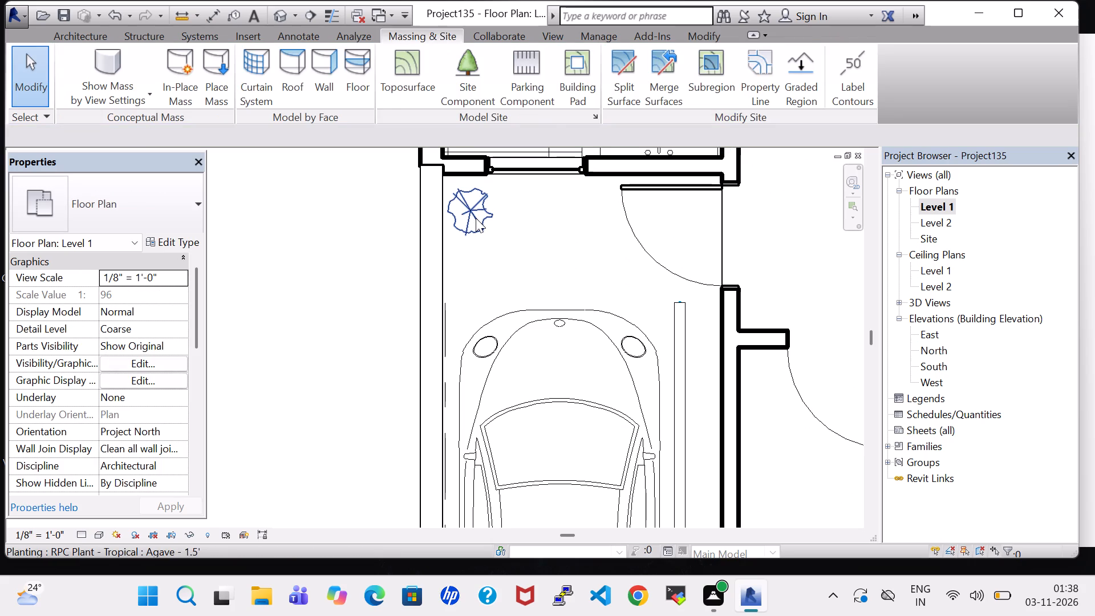
Change the new corner plant's type to RPC Plant - Tropical Crane Lily - 3'.
{"action": "left_click", "coordinate": [476, 218]}
{"action": "left_click", "coordinate": [163, 217]}
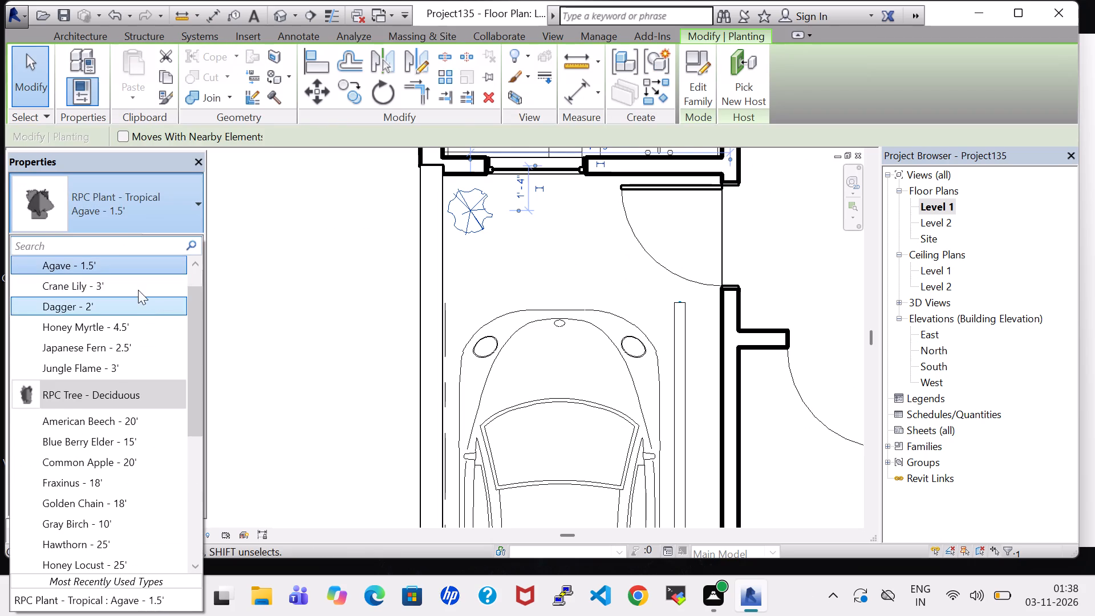
{"action": "left_click", "coordinate": [137, 286]}
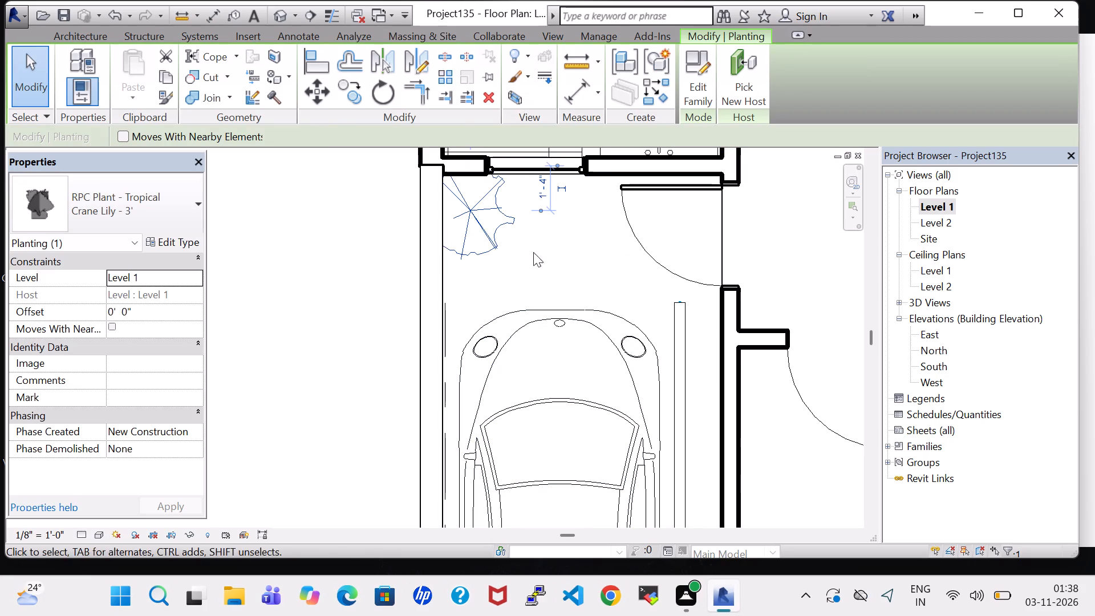
Nudge the Crane Lily clear of both walls, about 1' - 9" from the kitchen window wall.
{"action": "left_click", "coordinate": [486, 247]}
{"action": "key", "text": "Down"}
{"action": "key", "text": "Down"}
{"action": "key", "text": "Down"}
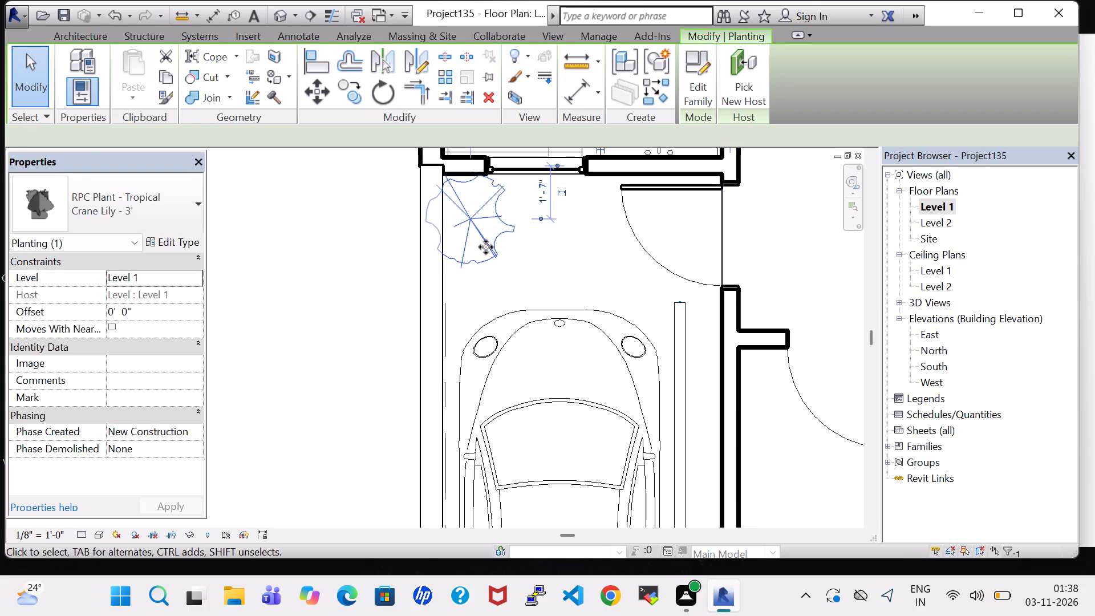
{"action": "key", "text": "Down"}
{"action": "key", "text": "Down"}
{"action": "key", "text": "Right"}
{"action": "key", "text": "Right"}
{"action": "key", "text": "Right"}
{"action": "key", "text": "Right"}
{"action": "key", "text": "Right"}
{"action": "key", "text": "Right"}
{"action": "key", "text": "Right"}
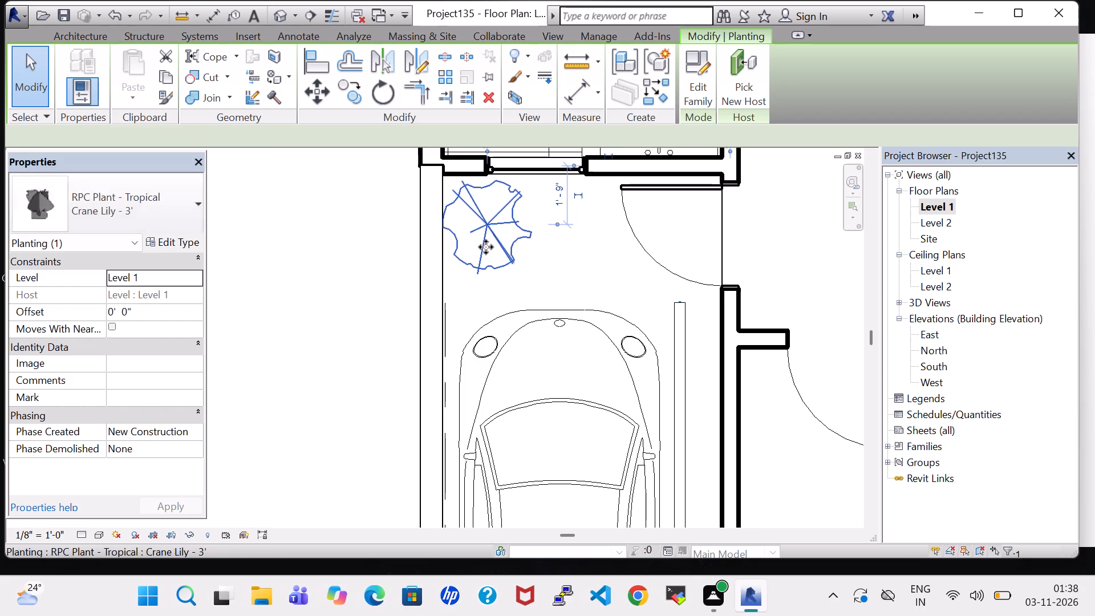
{"action": "key", "text": "Right"}
{"action": "key", "text": "Right"}
{"action": "left_click", "coordinate": [564, 253]}
Nudge the RPC Beetle beside PUJA slightly toward the boundary wall to centre it in its parking space.
{"action": "scroll", "coordinate": [564, 256], "scroll_direction": "down", "scroll_amount": 3}
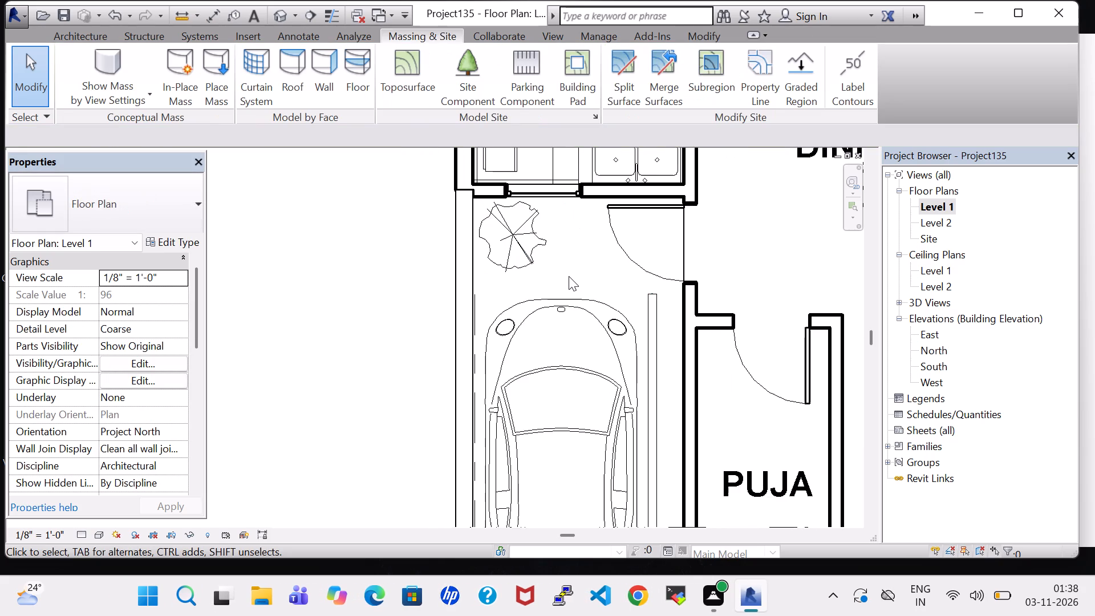
{"action": "middle_click_drag", "start_coordinate": [569, 276], "coordinate": [563, 276]}
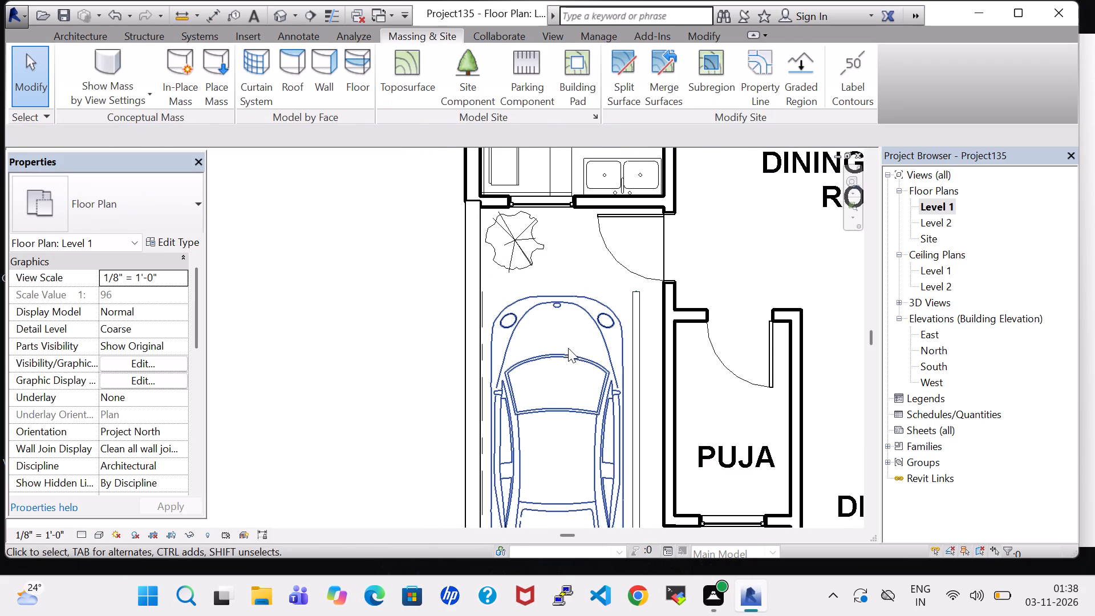
{"action": "left_click", "coordinate": [563, 354]}
{"action": "key", "text": "Left"}
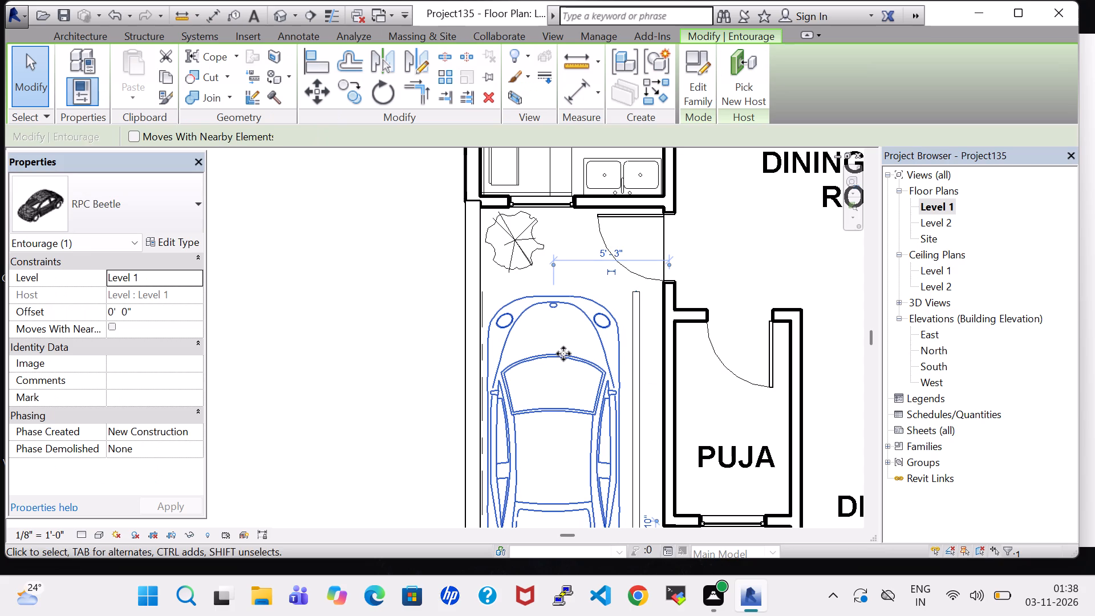
{"action": "key", "text": "Left"}
{"action": "left_click", "coordinate": [407, 339]}
Nudge the front RPC Beetle slightly toward the side boundary wall to centre it in its parking space.
{"action": "scroll", "coordinate": [407, 339], "scroll_direction": "down", "scroll_amount": 4}
{"action": "middle_click_drag", "start_coordinate": [407, 339], "coordinate": [426, 216]}
{"action": "left_click", "coordinate": [520, 436]}
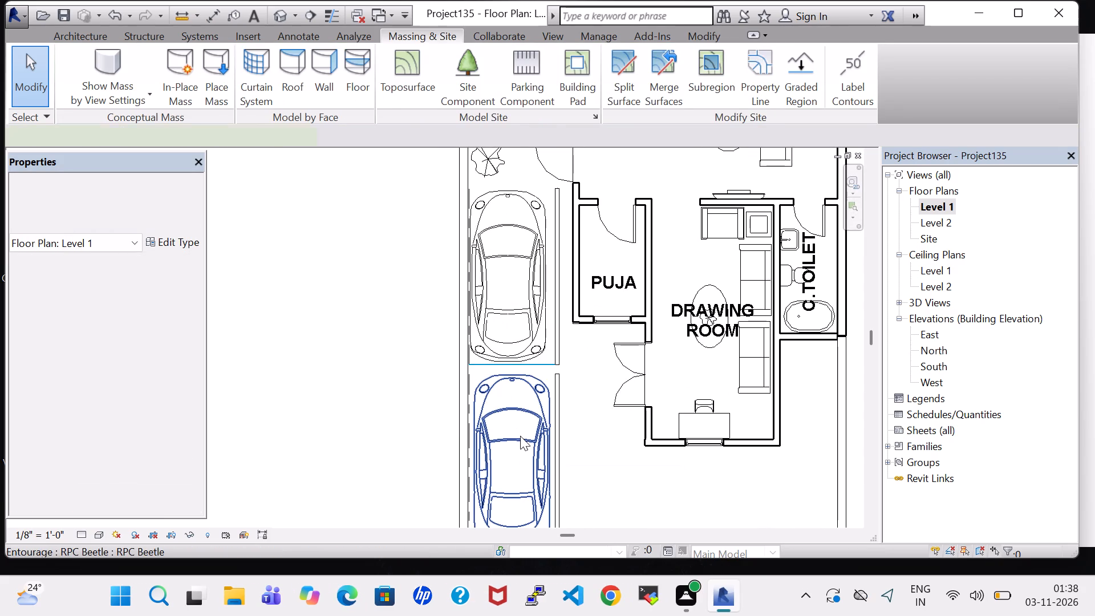
{"action": "left_click", "coordinate": [658, 476]}
{"action": "scroll", "coordinate": [655, 476], "scroll_direction": "down", "scroll_amount": 2}
{"action": "middle_click_drag", "start_coordinate": [630, 475], "coordinate": [615, 355]}
{"action": "scroll", "coordinate": [606, 355], "scroll_direction": "up", "scroll_amount": 4}
{"action": "left_click", "coordinate": [499, 364]}
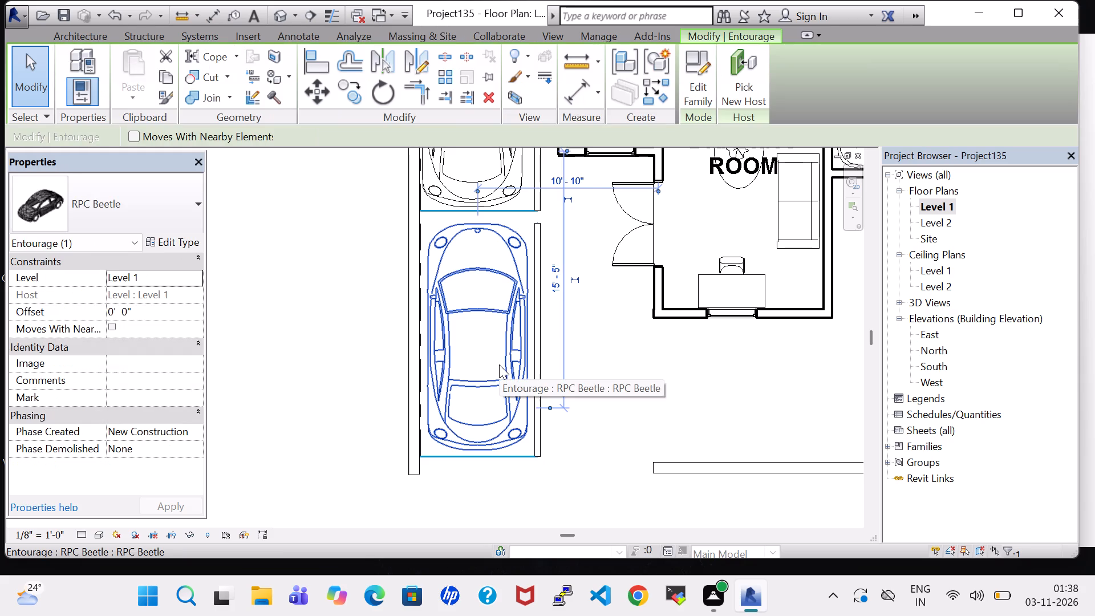
{"action": "key", "text": "Left"}
{"action": "key", "text": "Left"}
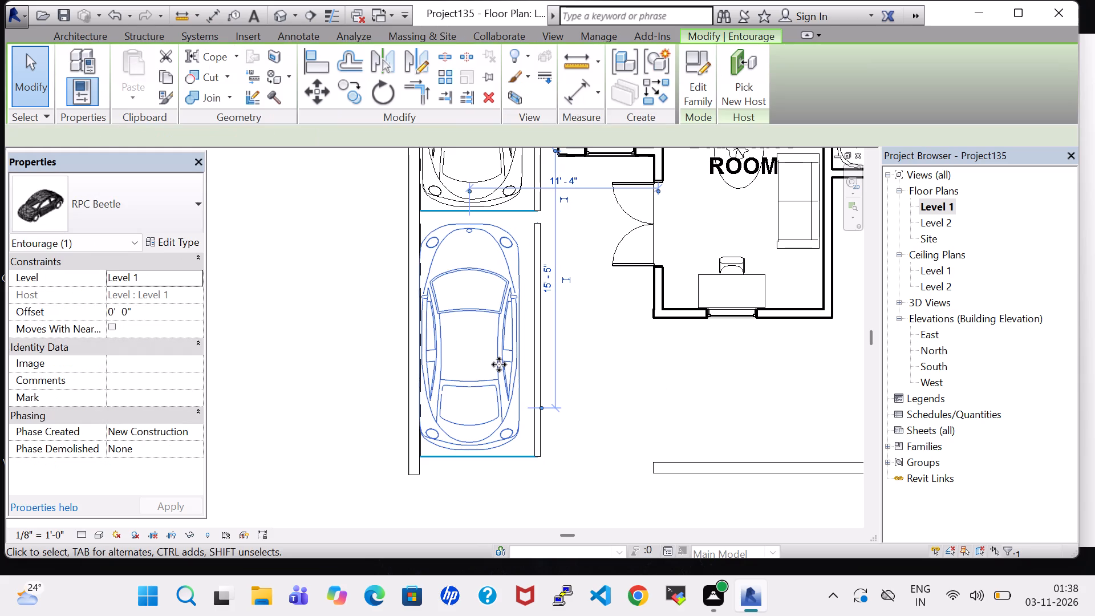
{"action": "key", "text": "Right"}
{"action": "left_click", "coordinate": [594, 367]}
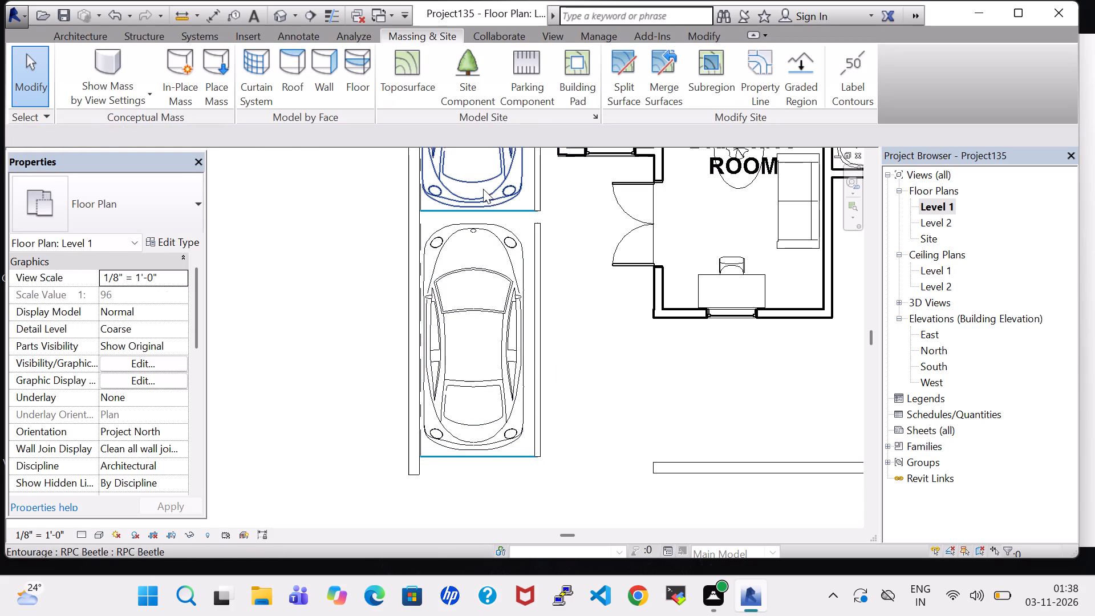
Nudge the rear RPC Beetle beside PUJA slightly away from the side boundary wall.
{"action": "left_click", "coordinate": [483, 189]}
{"action": "left_click", "coordinate": [479, 200]}
{"action": "key", "text": "Right"}
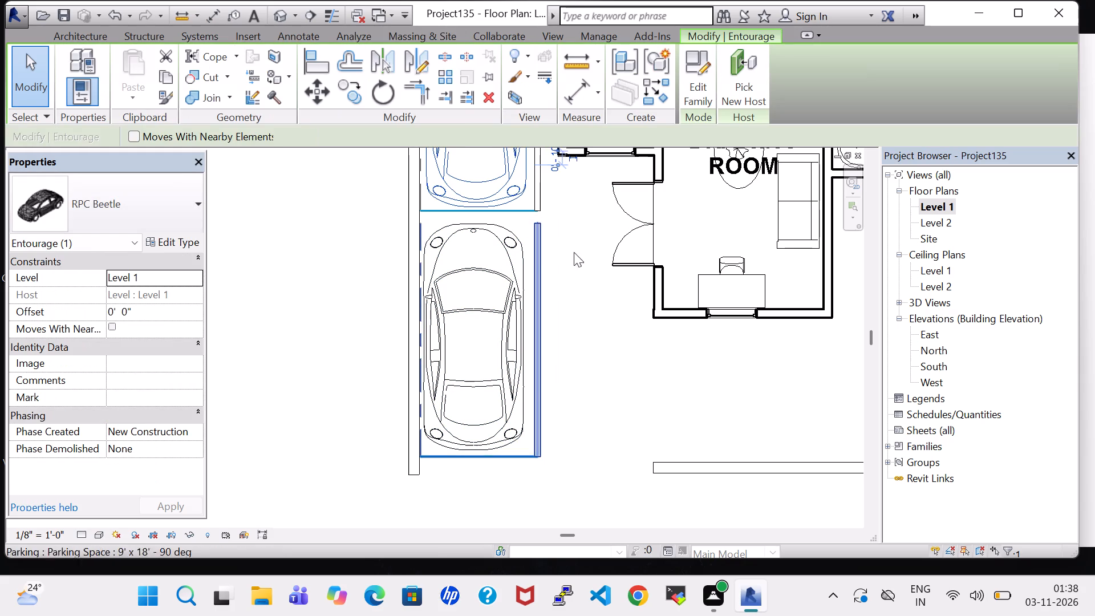
{"action": "left_click", "coordinate": [590, 294]}
Place a tagged room over the two-car parking area and name it PARKING.
{"action": "scroll", "coordinate": [590, 294], "scroll_direction": "down", "scroll_amount": 5}
{"action": "middle_click_drag", "start_coordinate": [590, 294], "coordinate": [580, 413]}
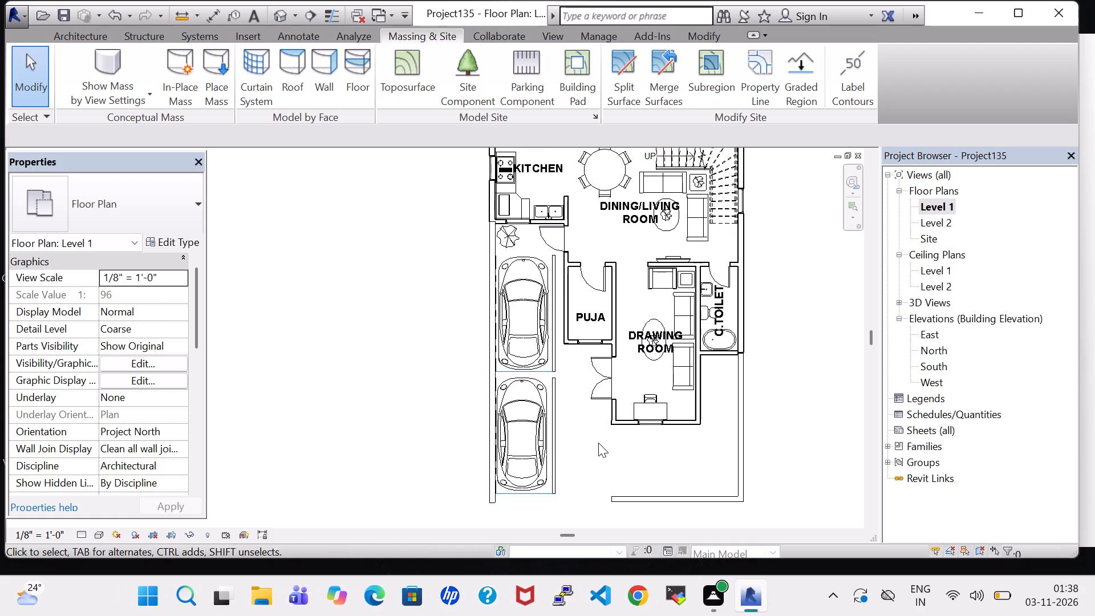
{"action": "scroll", "coordinate": [598, 443], "scroll_direction": "down", "scroll_amount": 2}
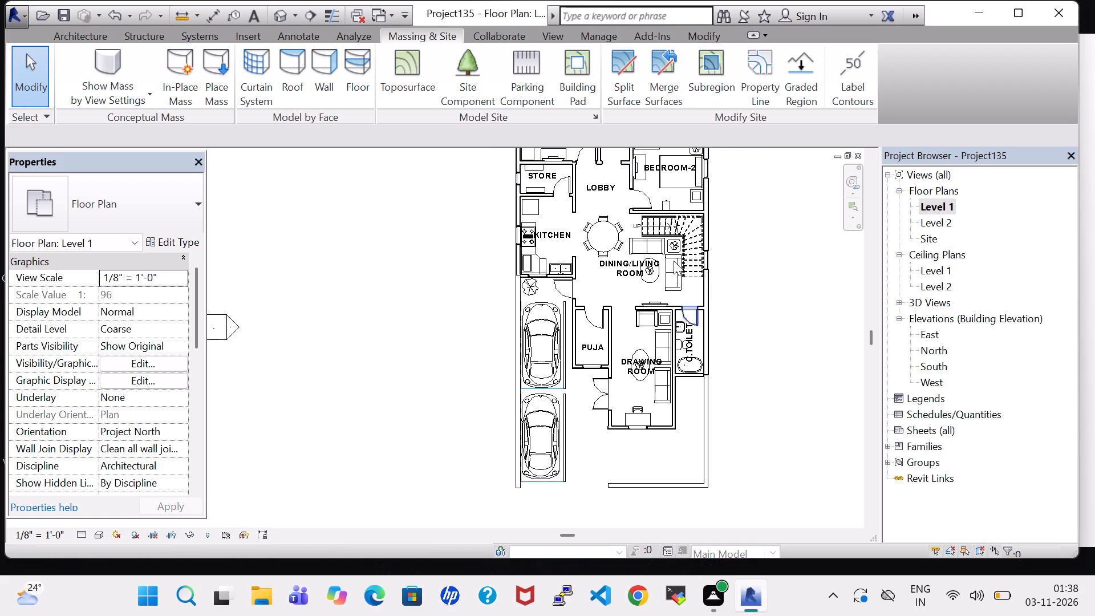
{"action": "left_click", "coordinate": [70, 37]}
{"action": "left_click", "coordinate": [573, 55]}
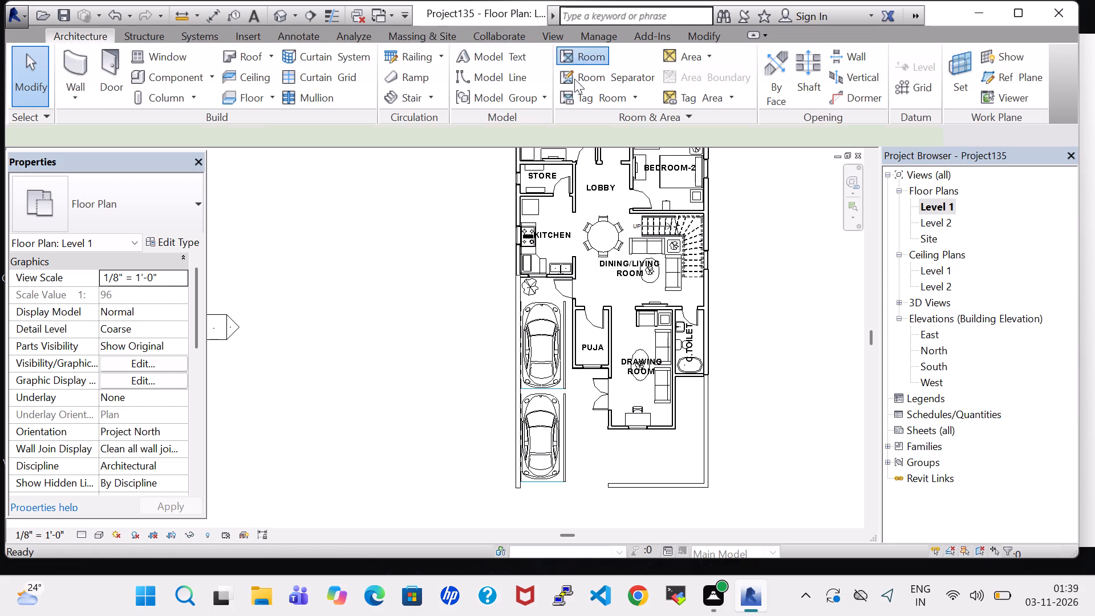
{"action": "left_click", "coordinate": [549, 396]}
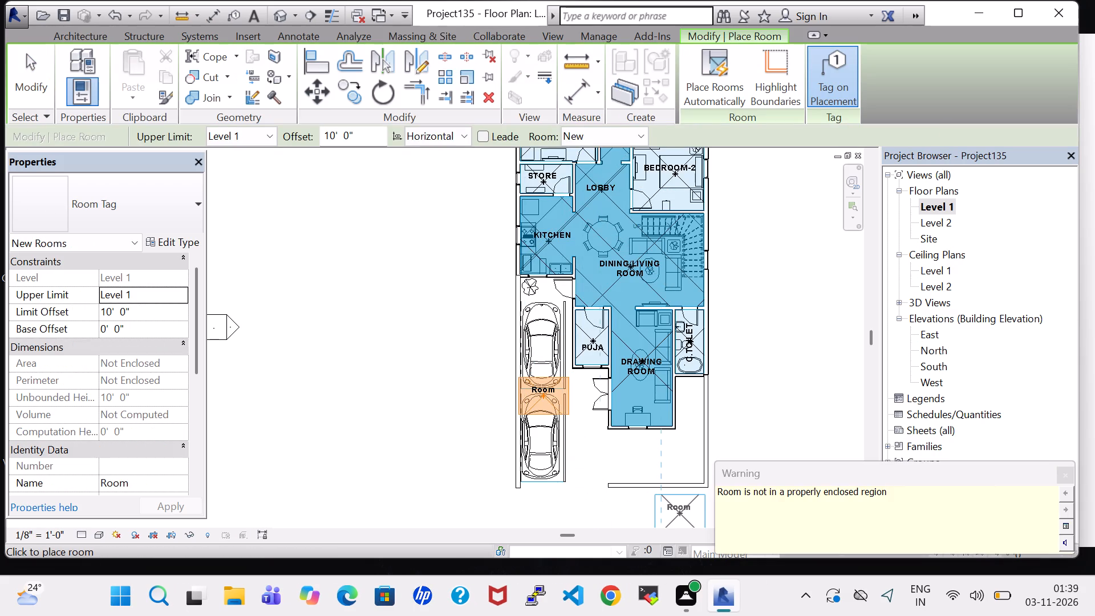
{"action": "left_click", "coordinate": [1059, 472]}
{"action": "key", "text": "Escape"}
{"action": "key", "text": "Escape"}
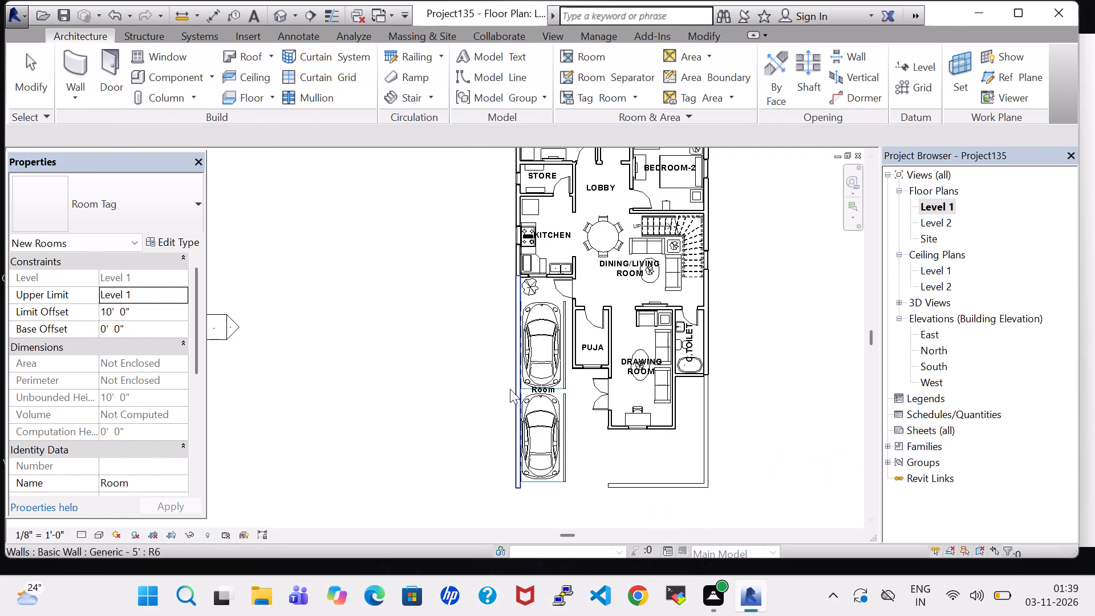
{"action": "double_click", "coordinate": [544, 388]}
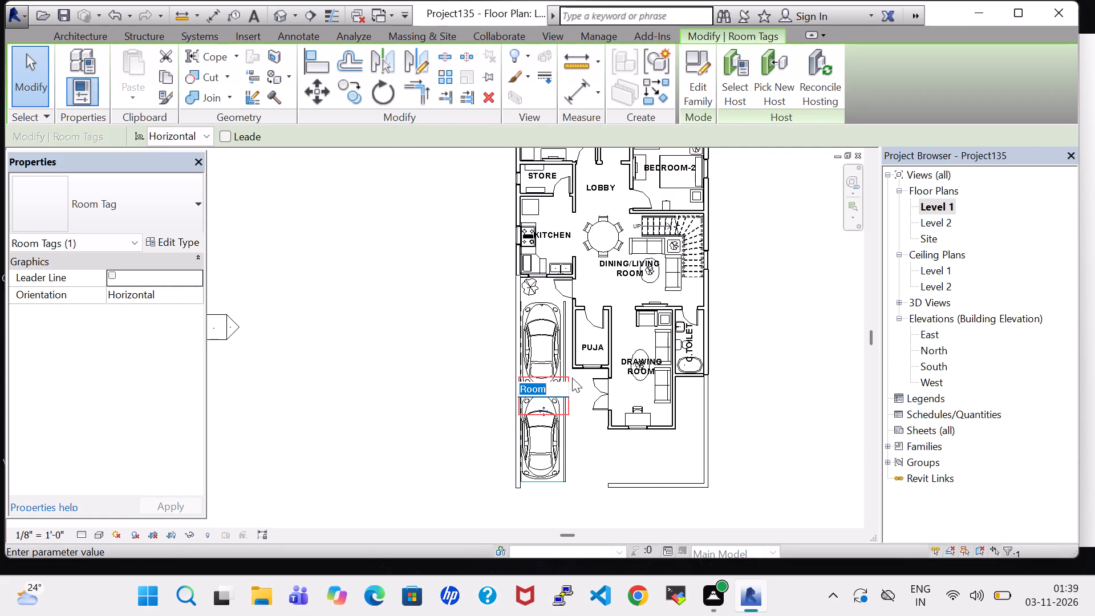
{"action": "key", "text": "BackSpace"}
{"action": "type", "text": "PARKING"}
{"action": "key", "text": "Return"}
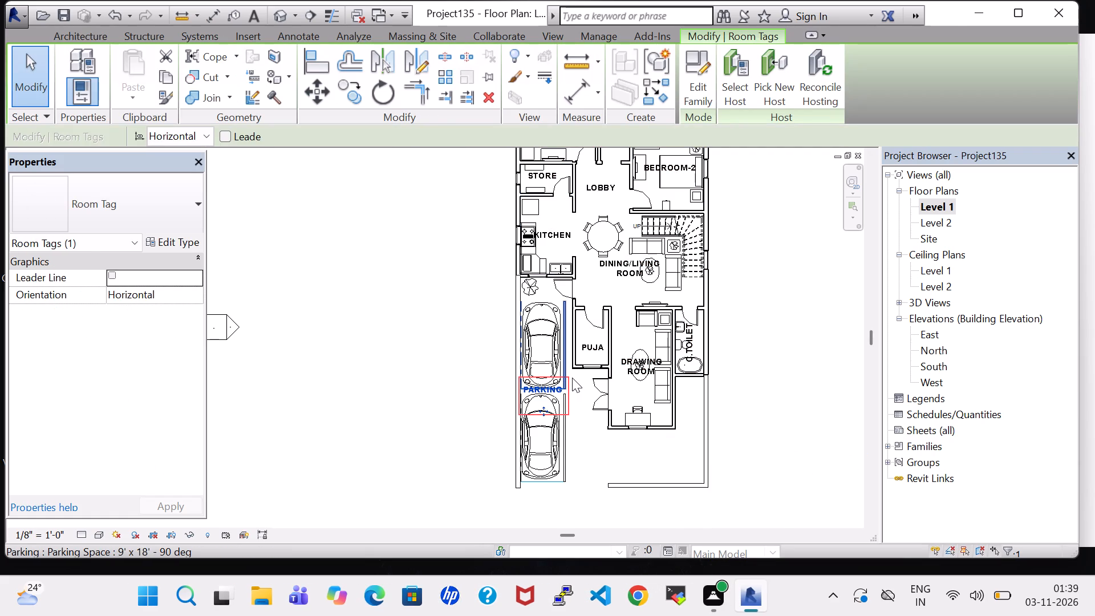
{"action": "left_click", "coordinate": [789, 364]}
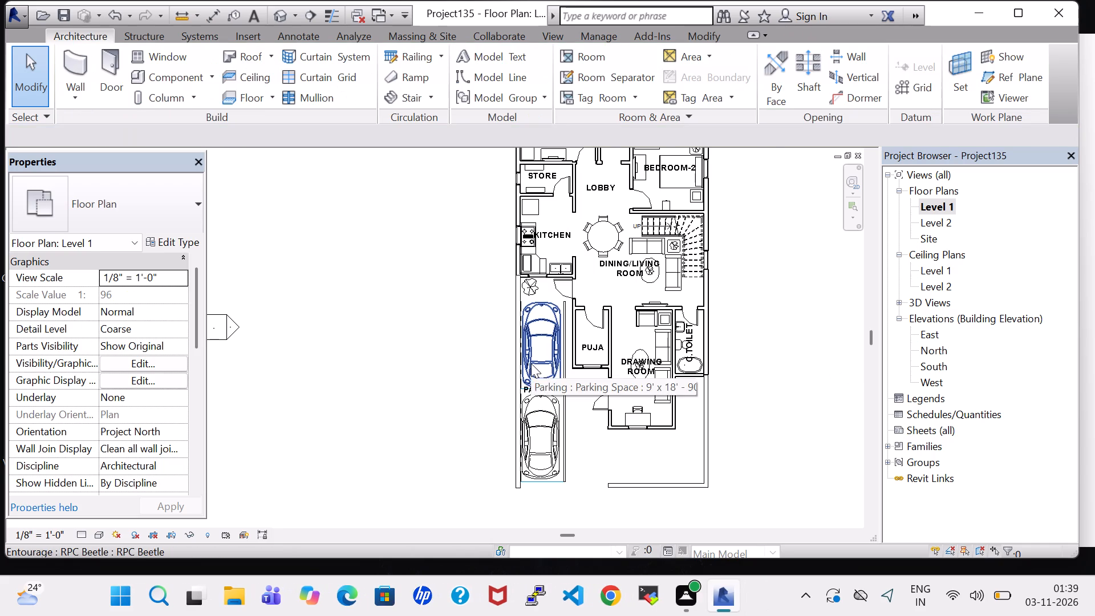
Nudge the front RPC Beetle toward the plot's front edge to widen the gap between the two cars.
{"action": "scroll", "coordinate": [531, 363], "scroll_direction": "up", "scroll_amount": 9}
{"action": "middle_click_drag", "start_coordinate": [531, 363], "coordinate": [525, 290]}
{"action": "scroll", "coordinate": [525, 289], "scroll_direction": "down", "scroll_amount": 2}
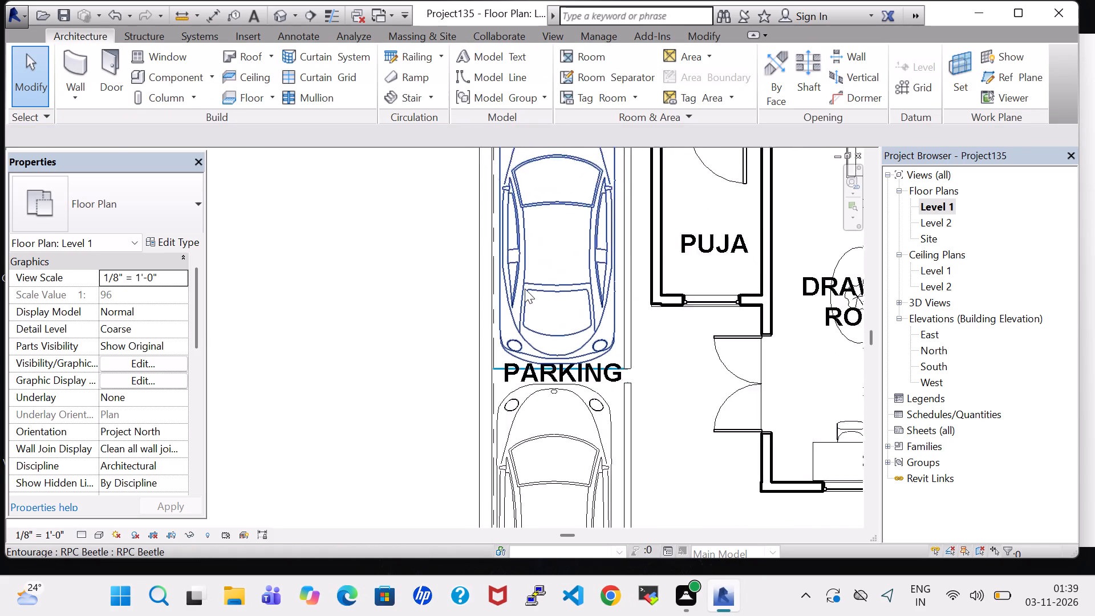
{"action": "scroll", "coordinate": [525, 289], "scroll_direction": "down", "scroll_amount": 5}
{"action": "left_click", "coordinate": [548, 393]}
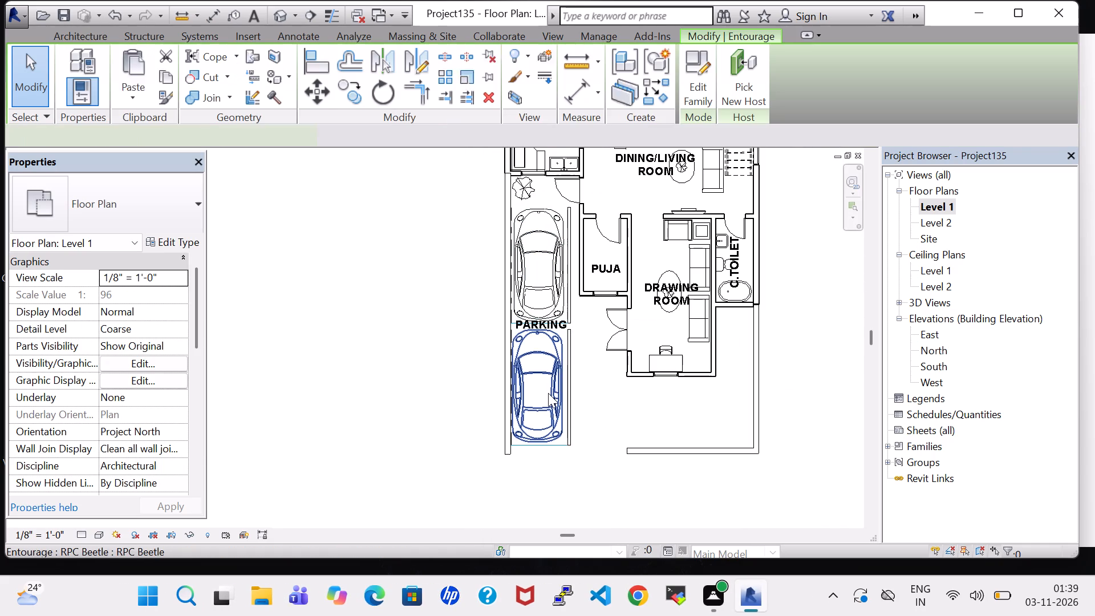
{"action": "key", "text": "Down"}
{"action": "key", "text": "Down"}
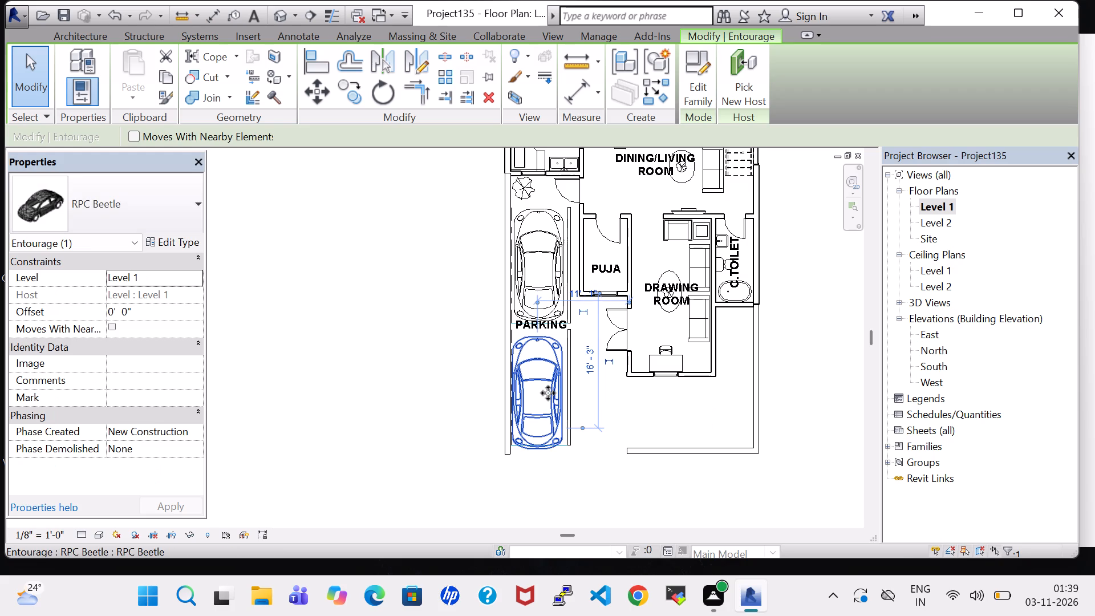
{"action": "left_click", "coordinate": [613, 473]}
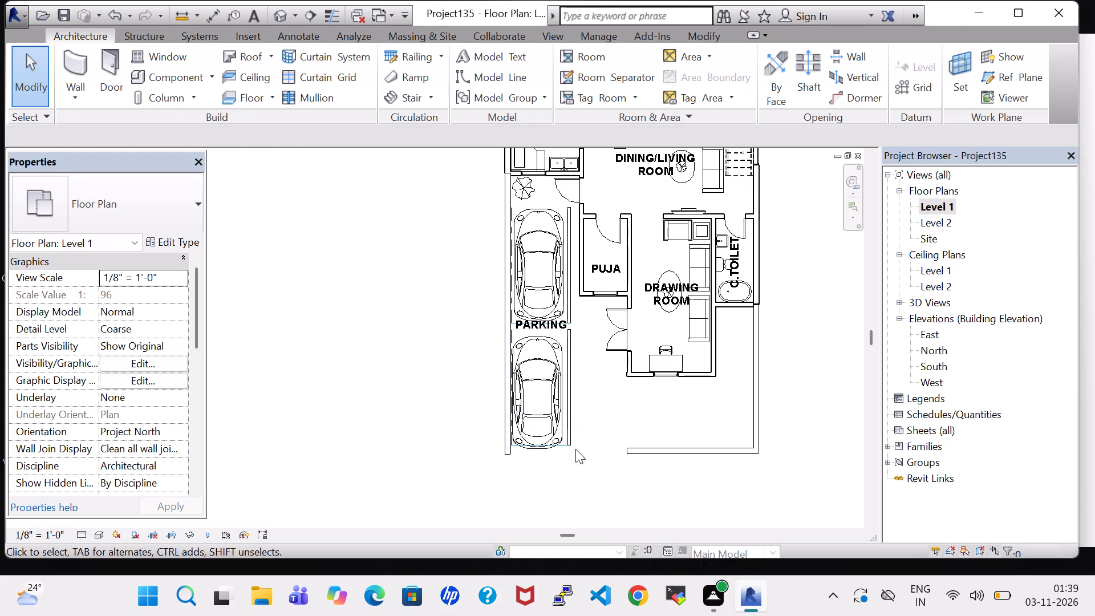
Nudge the front parking space toward the plot's front edge so it fits around the moved car.
{"action": "left_click", "coordinate": [572, 441]}
{"action": "key", "text": "Down"}
{"action": "key", "text": "Down"}
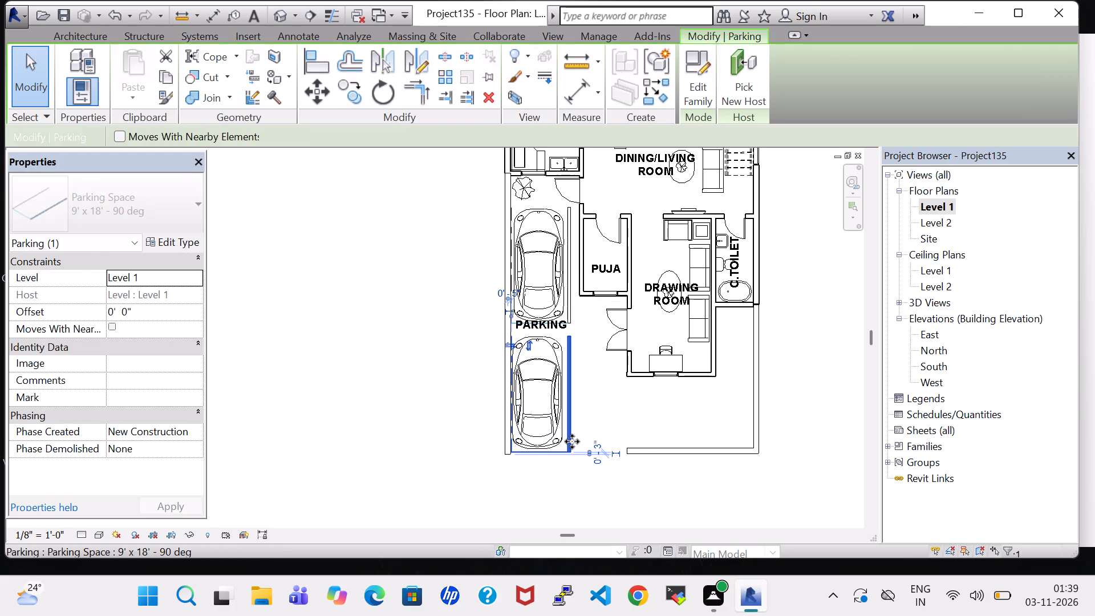
{"action": "left_click", "coordinate": [579, 491]}
Nudge the PARKING room tag into the clear gap between the two cars.
{"action": "left_click", "coordinate": [543, 320]}
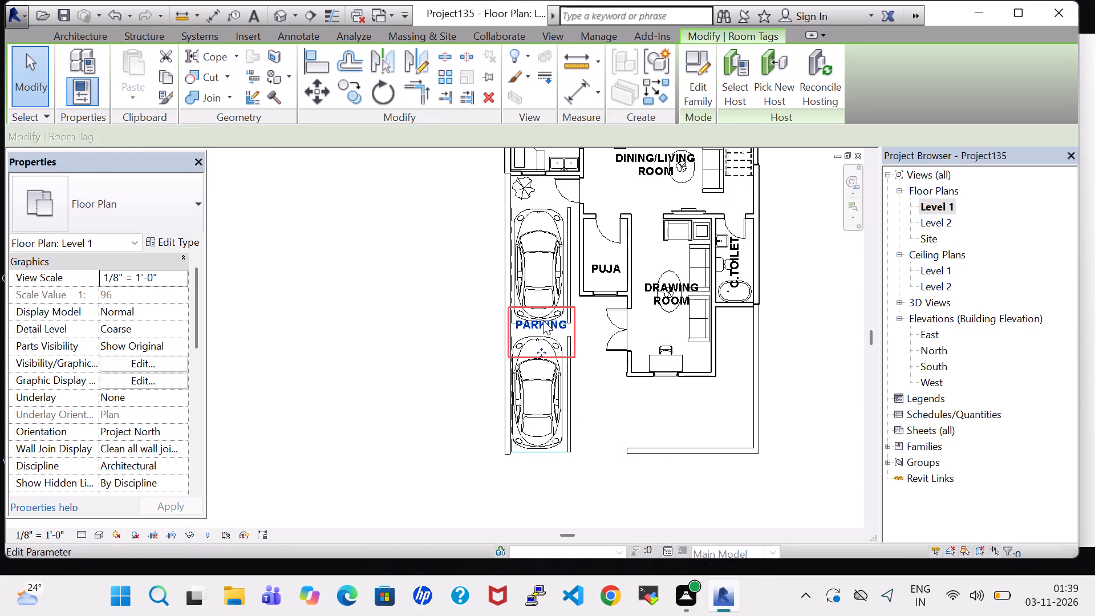
{"action": "key", "text": "Down"}
{"action": "left_click", "coordinate": [660, 418]}
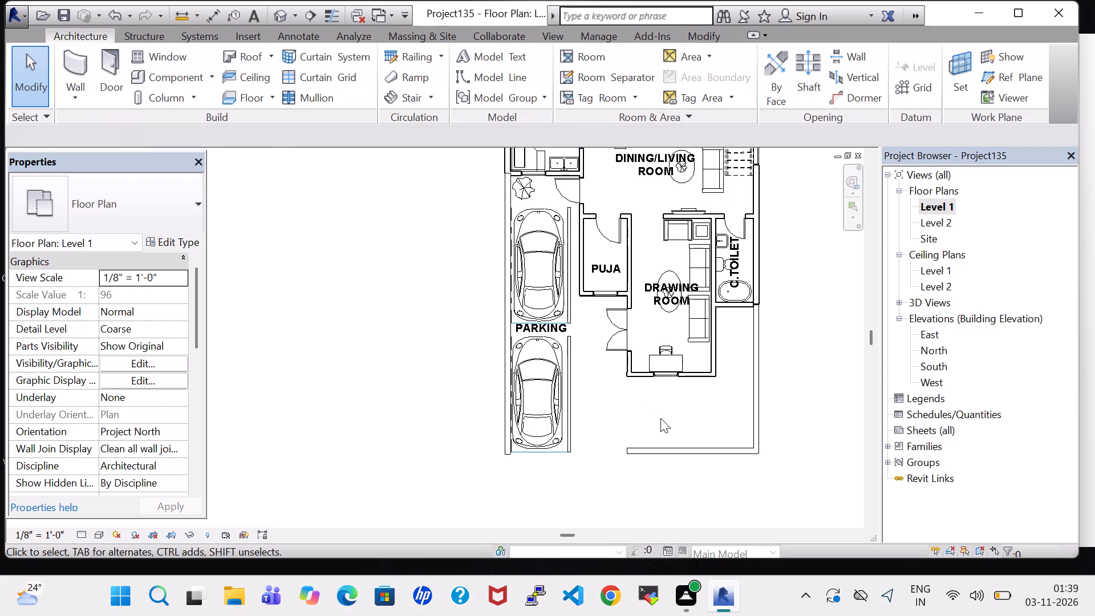
{"action": "scroll", "coordinate": [545, 279], "scroll_direction": "up", "scroll_amount": 7}
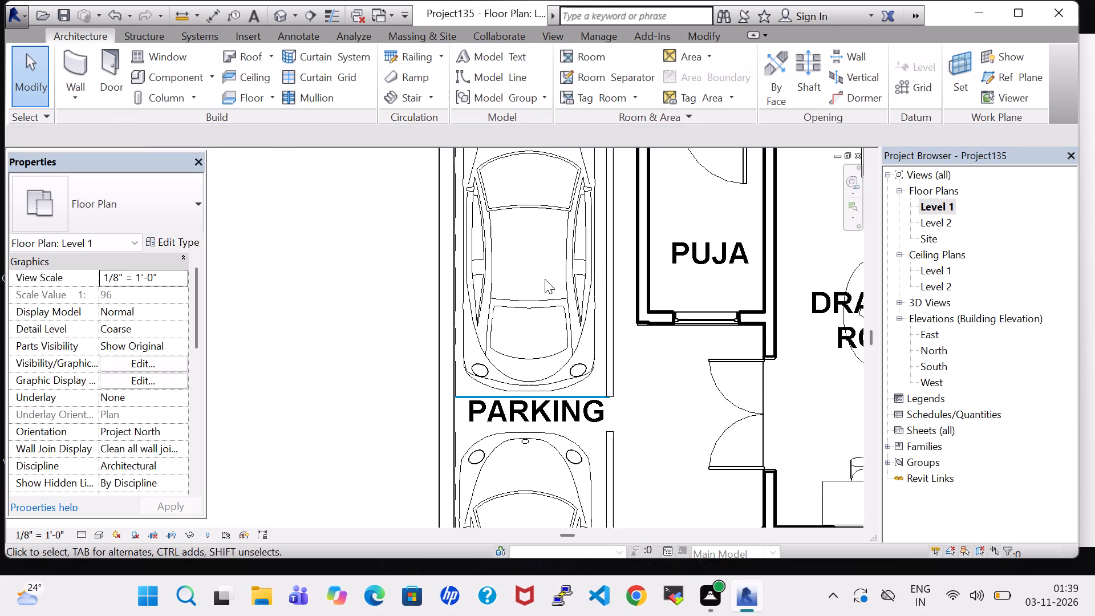
{"action": "left_click", "coordinate": [552, 415]}
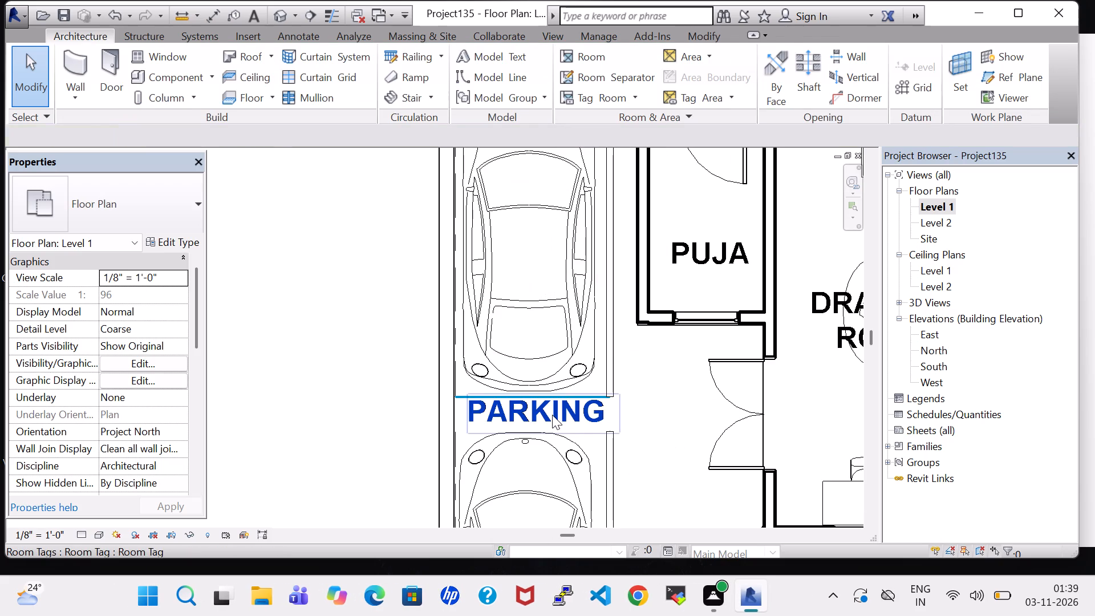
{"action": "key", "text": "Down"}
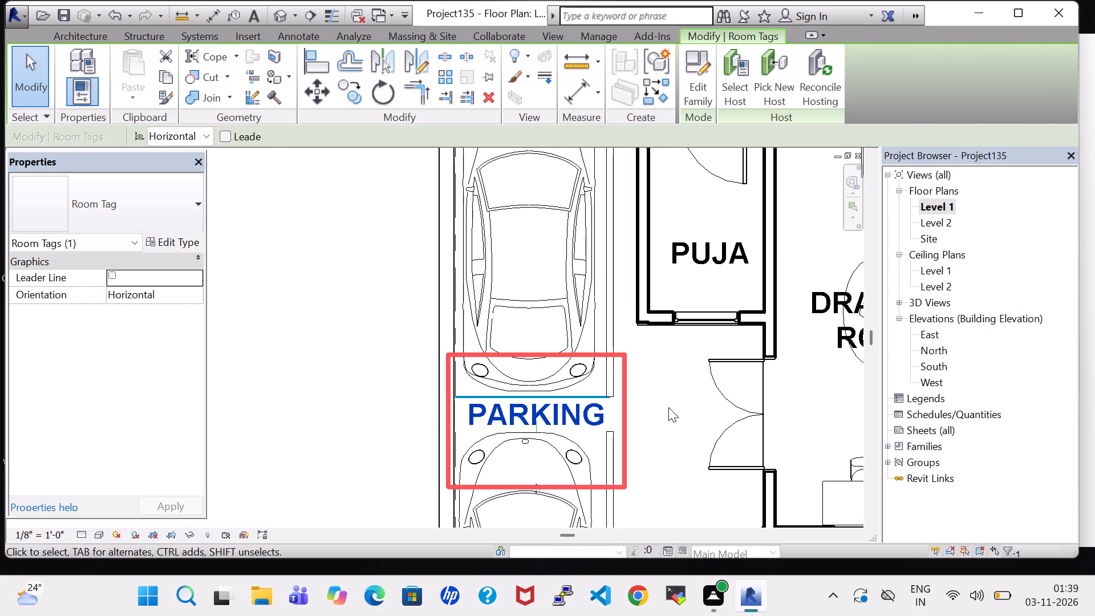
{"action": "left_click", "coordinate": [668, 407]}
Place two similar RPC Plant - Tropical Crane Lily - 3' plants outside the drawing room's front window wall, one near each end.
{"action": "scroll", "coordinate": [668, 407], "scroll_direction": "down", "scroll_amount": 9}
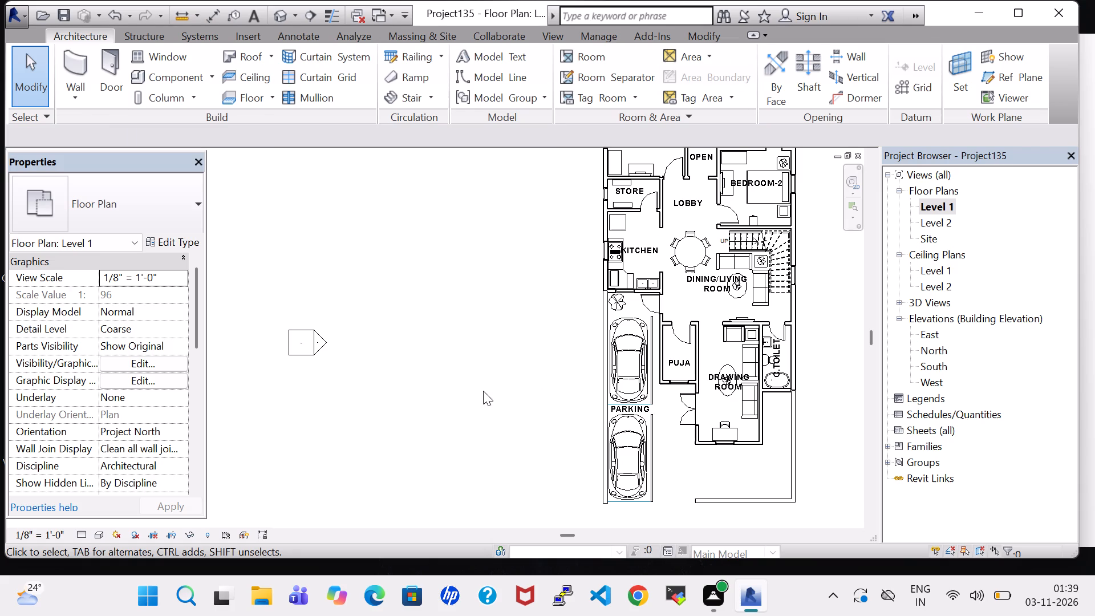
{"action": "left_click", "coordinate": [483, 391]}
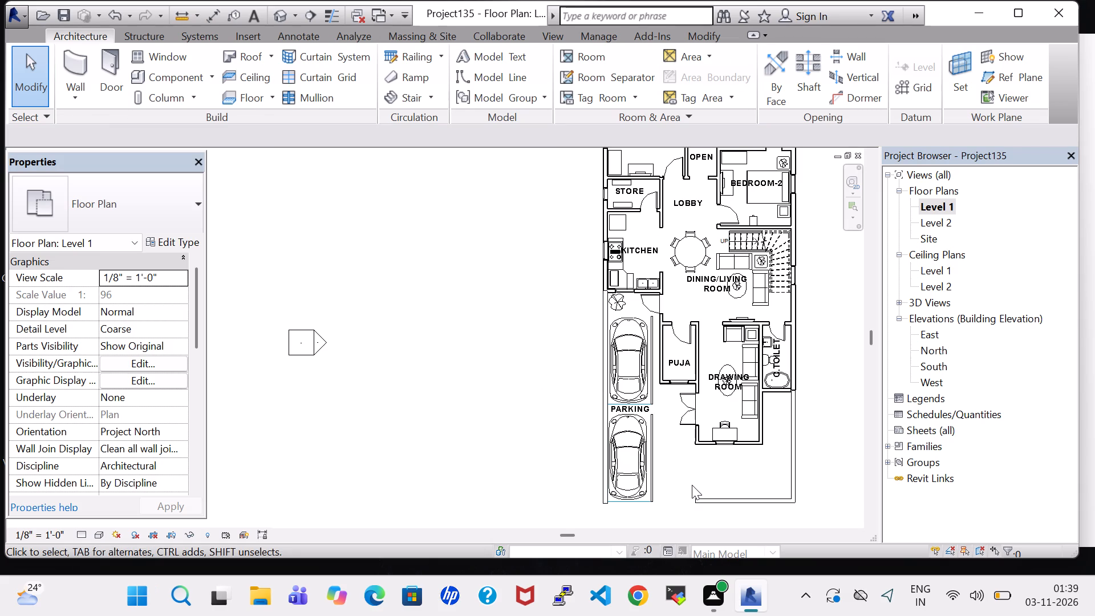
{"action": "middle_click", "coordinate": [692, 485]}
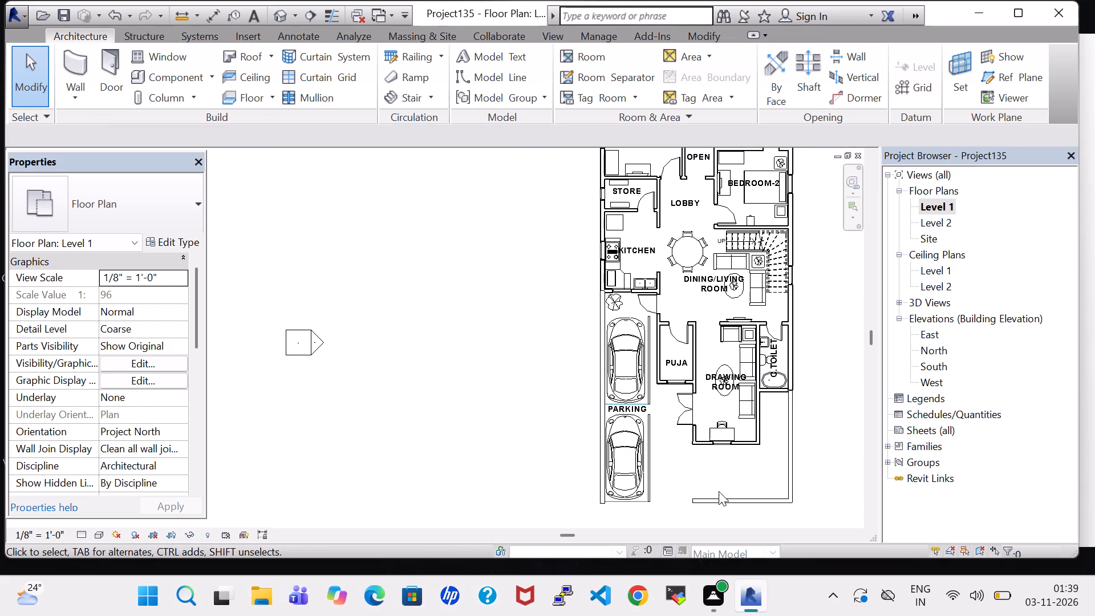
{"action": "middle_click_drag", "start_coordinate": [717, 491], "coordinate": [692, 491]}
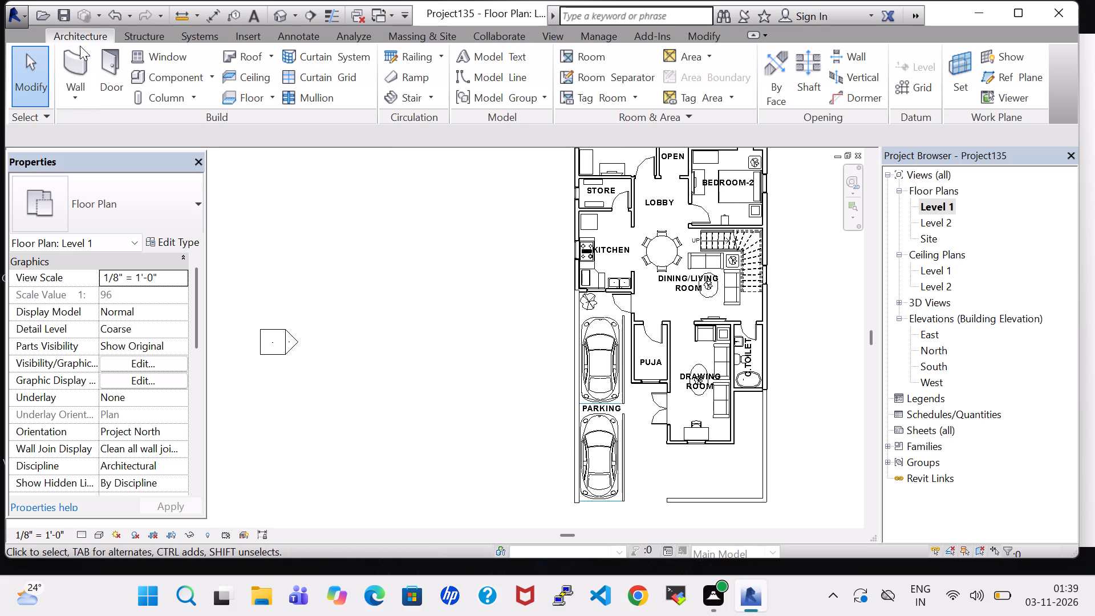
{"action": "left_click", "coordinate": [595, 303]}
{"action": "right_click", "coordinate": [595, 303]}
{"action": "left_click", "coordinate": [666, 309]}
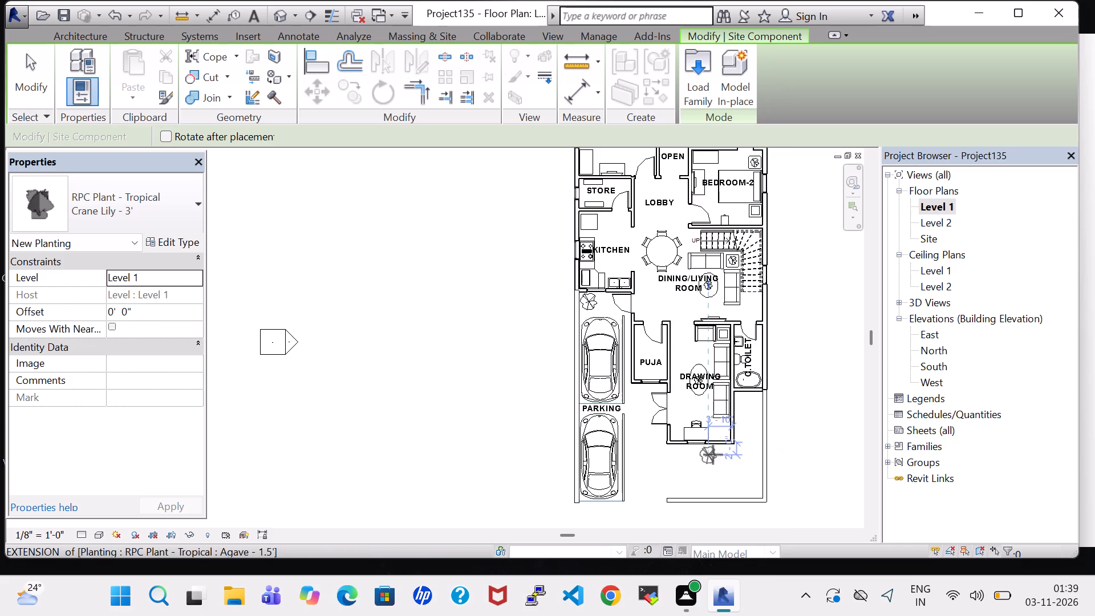
{"action": "scroll", "coordinate": [680, 455], "scroll_direction": "up", "scroll_amount": 4}
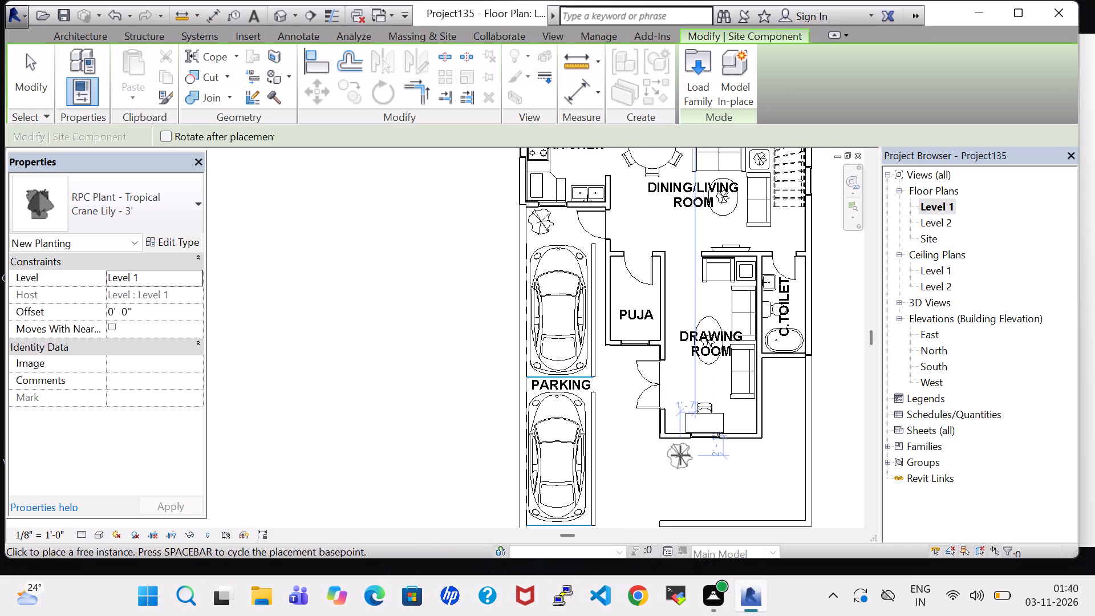
{"action": "left_click", "coordinate": [680, 455]}
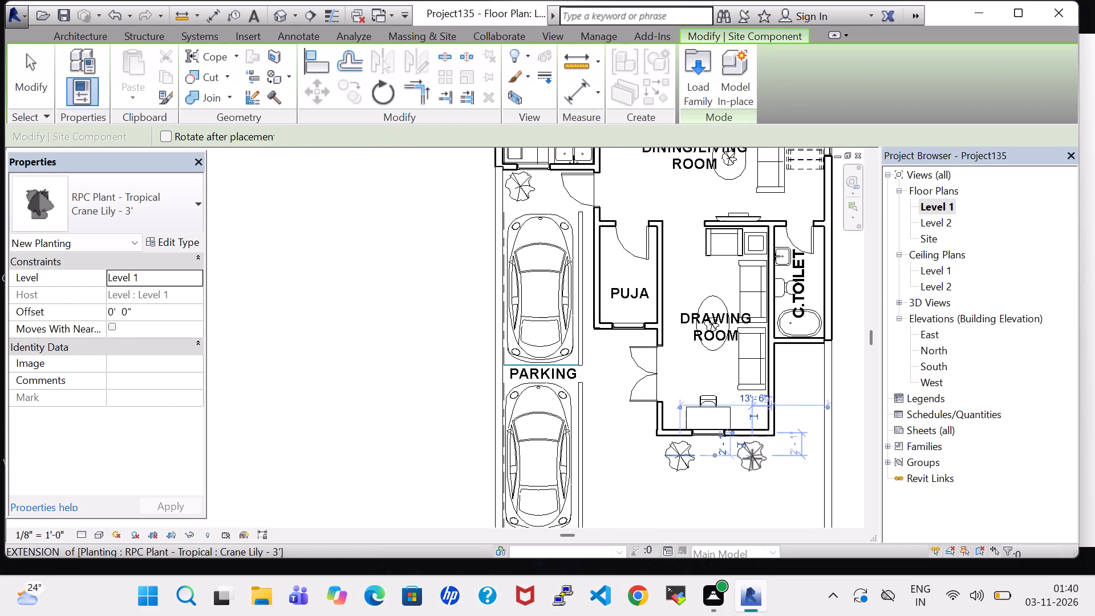
{"action": "left_click", "coordinate": [755, 459]}
Place three more Crane Lily - 3' plants in a row along the inside of the front boundary wall.
{"action": "middle_click_drag", "start_coordinate": [755, 475], "coordinate": [736, 312]}
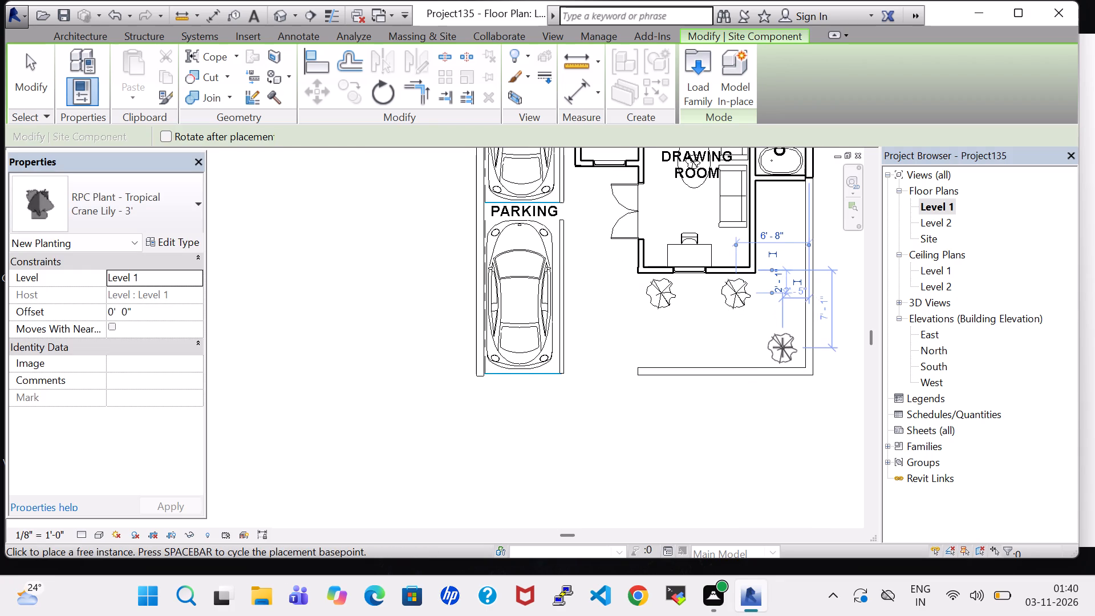
{"action": "double_click", "coordinate": [792, 347]}
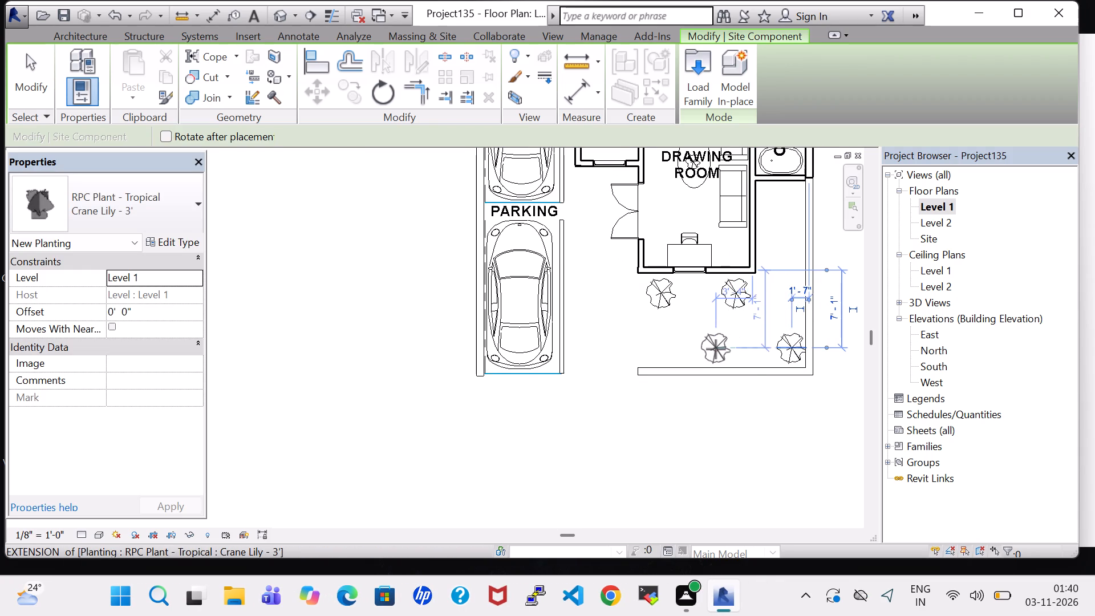
{"action": "left_click", "coordinate": [720, 350]}
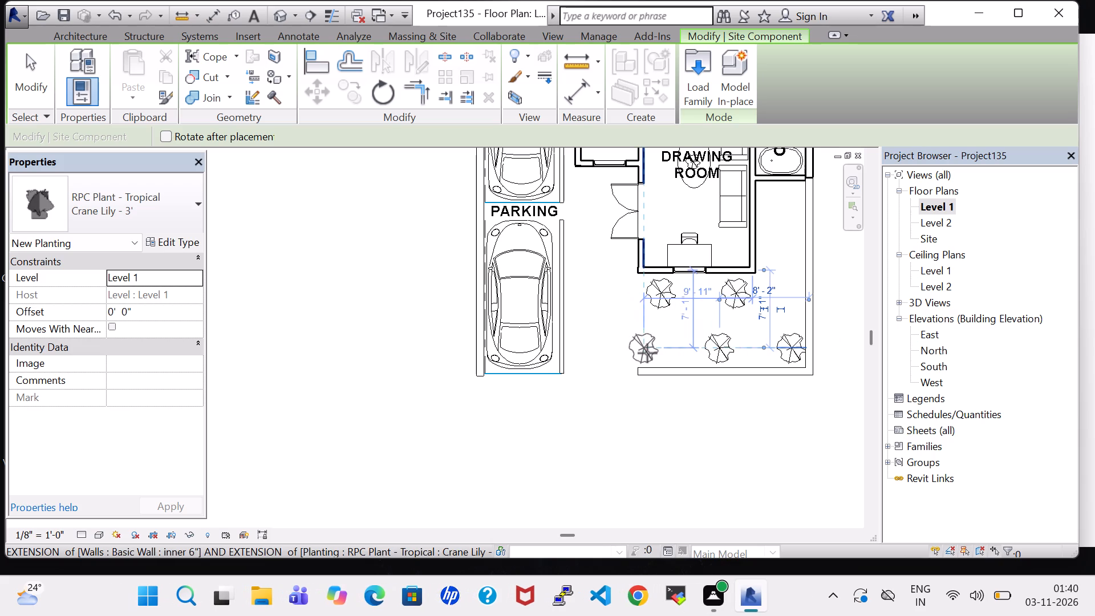
{"action": "left_click", "coordinate": [647, 353]}
{"action": "key", "text": "Escape"}
{"action": "key", "text": "Escape"}
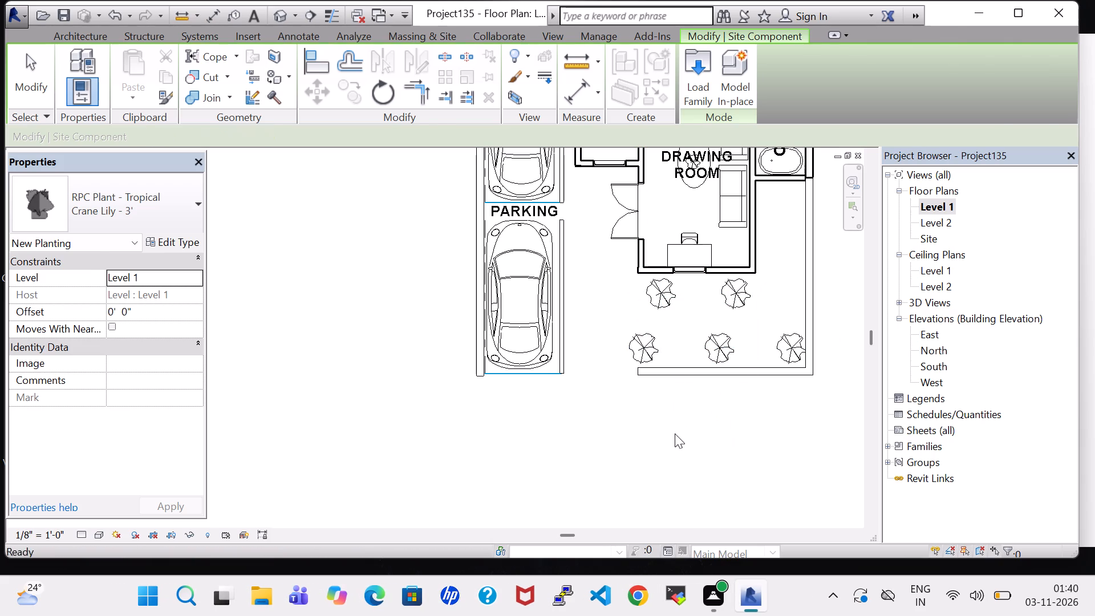
Extend the free end of the front boundary wall slightly toward the parking side.
{"action": "left_click", "coordinate": [642, 375]}
{"action": "key", "text": "Left"}
{"action": "key", "text": "Left"}
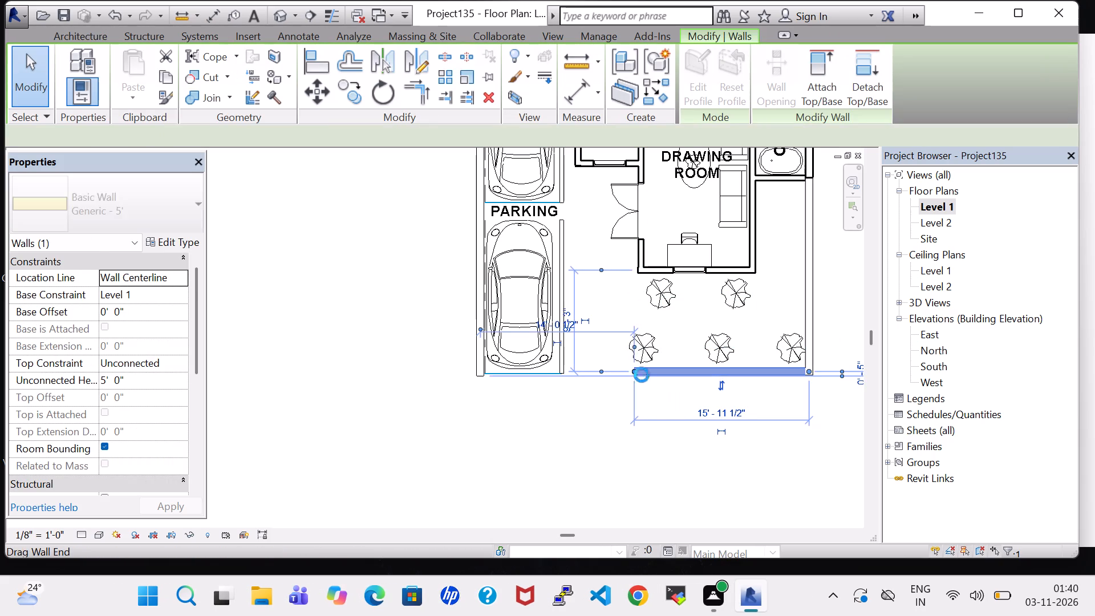
{"action": "key", "text": "Left"}
{"action": "key", "text": "Left"}
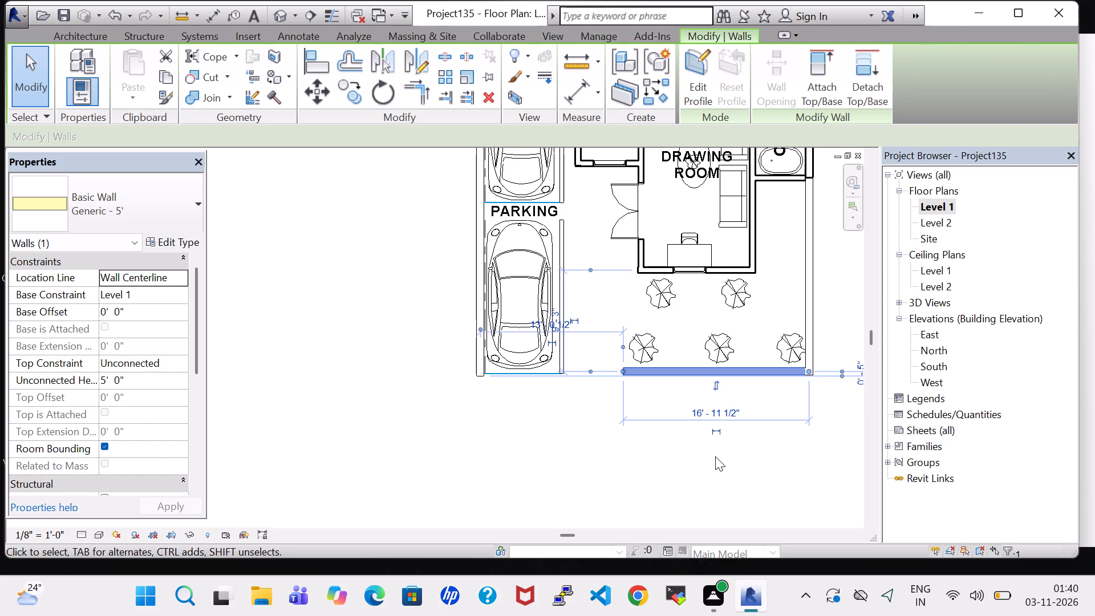
{"action": "left_click", "coordinate": [715, 456]}
{"action": "left_click", "coordinate": [620, 370]}
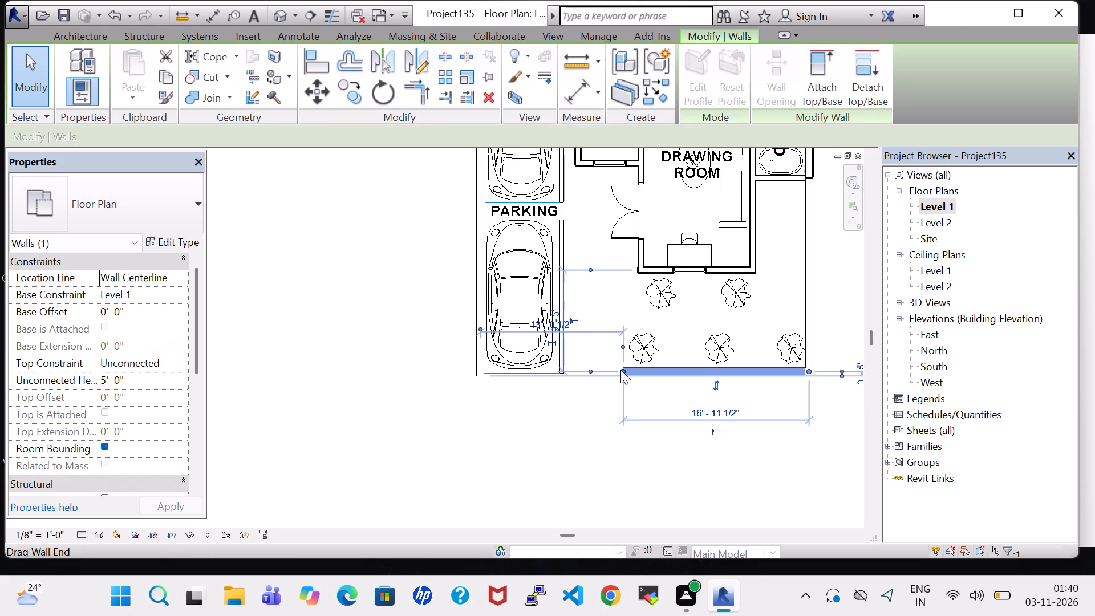
{"action": "key", "text": "Right"}
{"action": "key", "text": "Right"}
{"action": "left_click", "coordinate": [651, 466]}
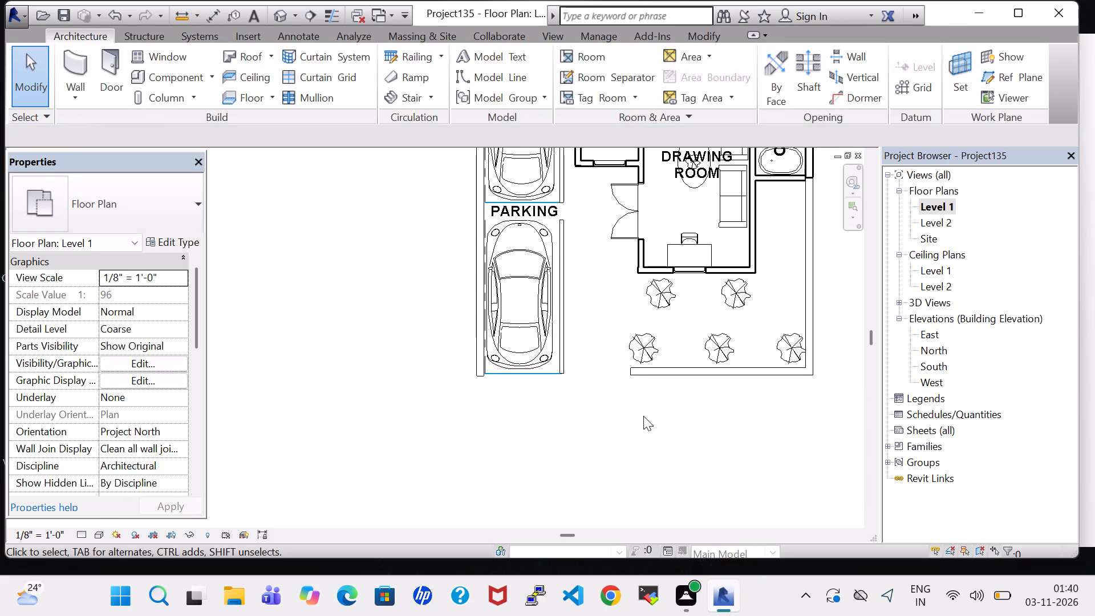
Nudge the front-wall Crane Lily nearest the parking slightly away from the wall's free end.
{"action": "left_click", "coordinate": [638, 356]}
{"action": "key", "text": "Right"}
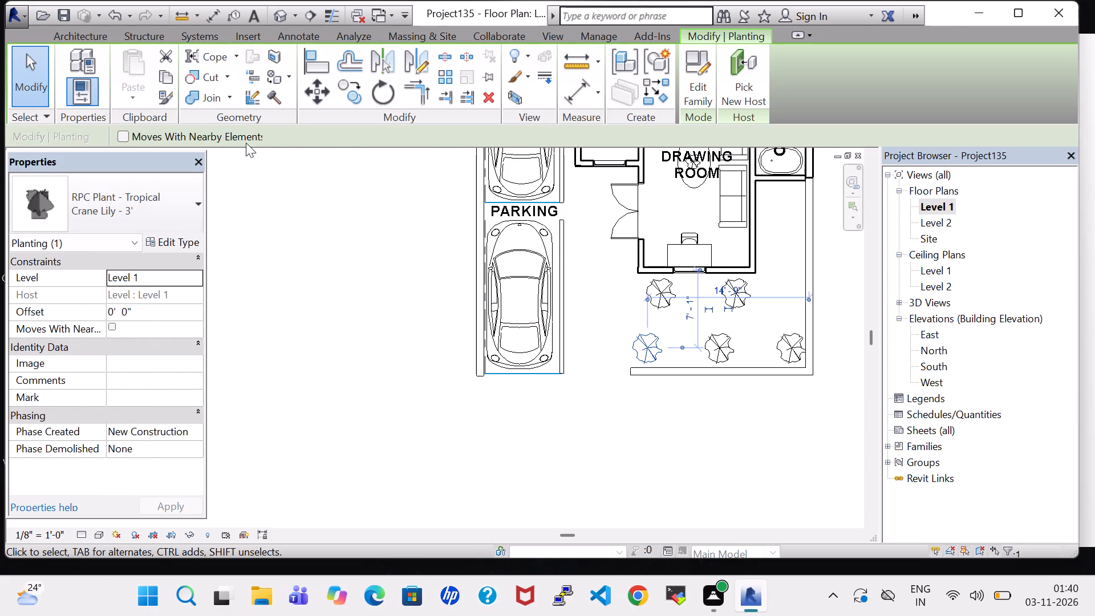
{"action": "left_click", "coordinate": [615, 451]}
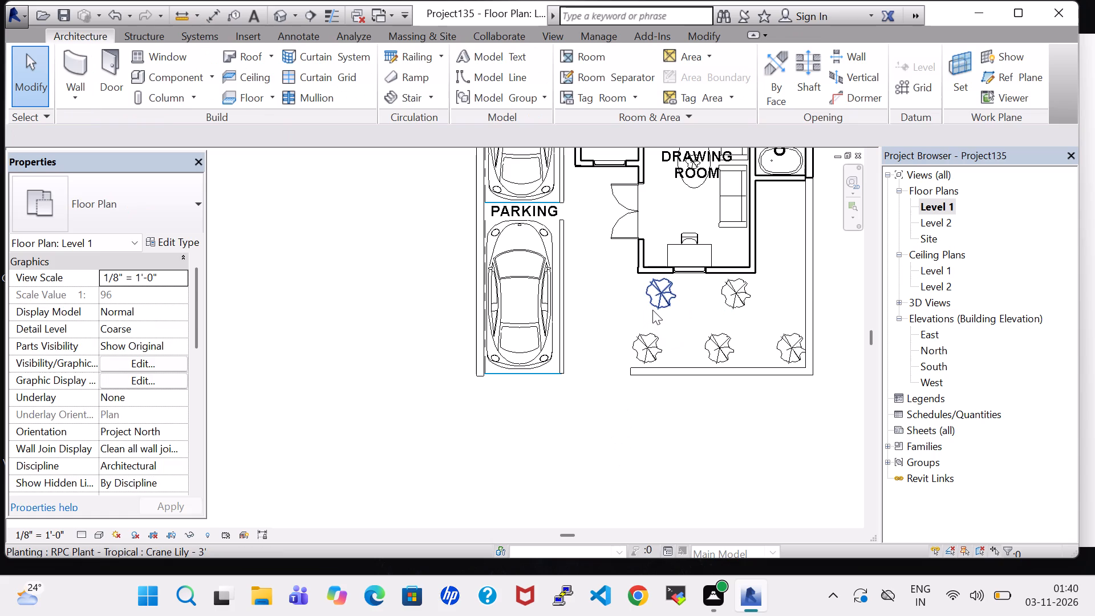
Change the parking-side plant below the drawing room wall to Jungle Flame - 3' and nudge it toward the window.
{"action": "left_click", "coordinate": [652, 310]}
{"action": "left_click", "coordinate": [101, 218]}
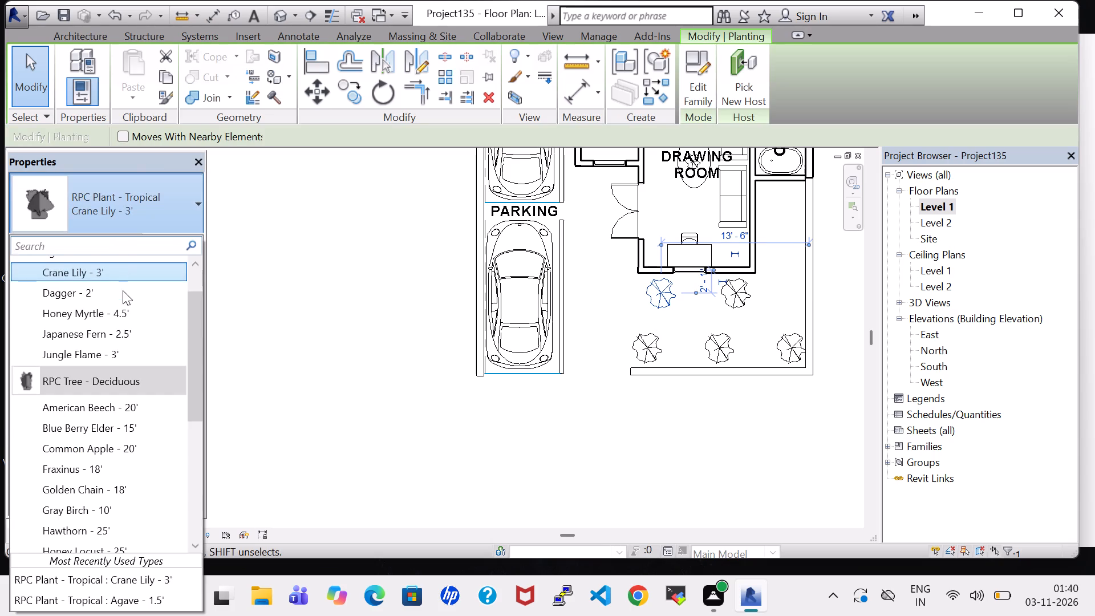
{"action": "left_click", "coordinate": [133, 355]}
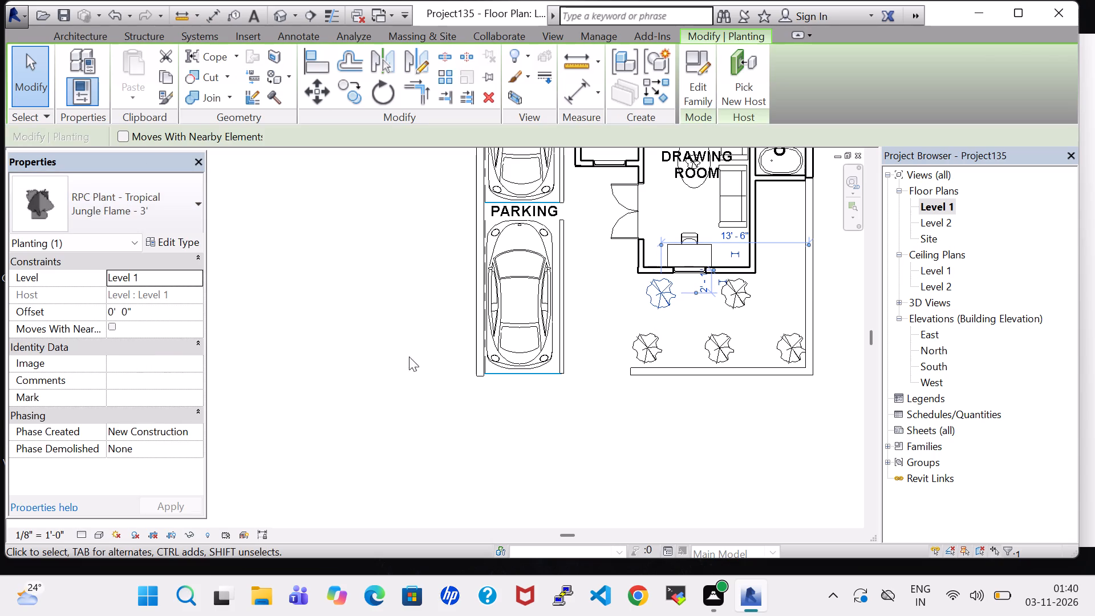
{"action": "left_click", "coordinate": [673, 458]}
{"action": "left_click", "coordinate": [656, 288]}
{"action": "key", "text": "Right"}
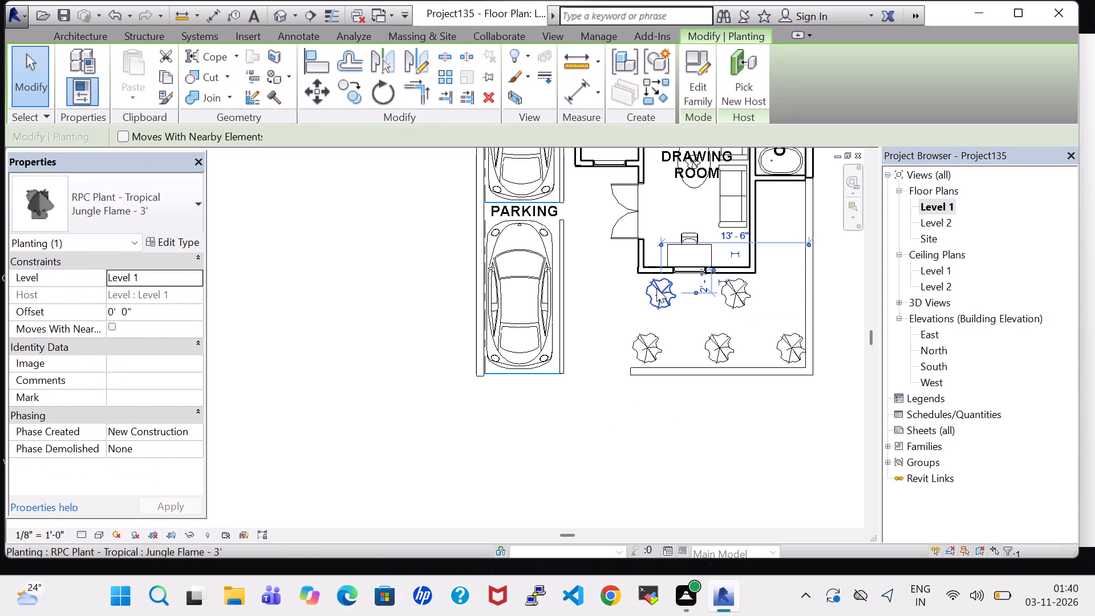
{"action": "key", "text": "Right"}
{"action": "key", "text": "Right"}
{"action": "key", "text": "Right"}
{"action": "key", "text": "Right"}
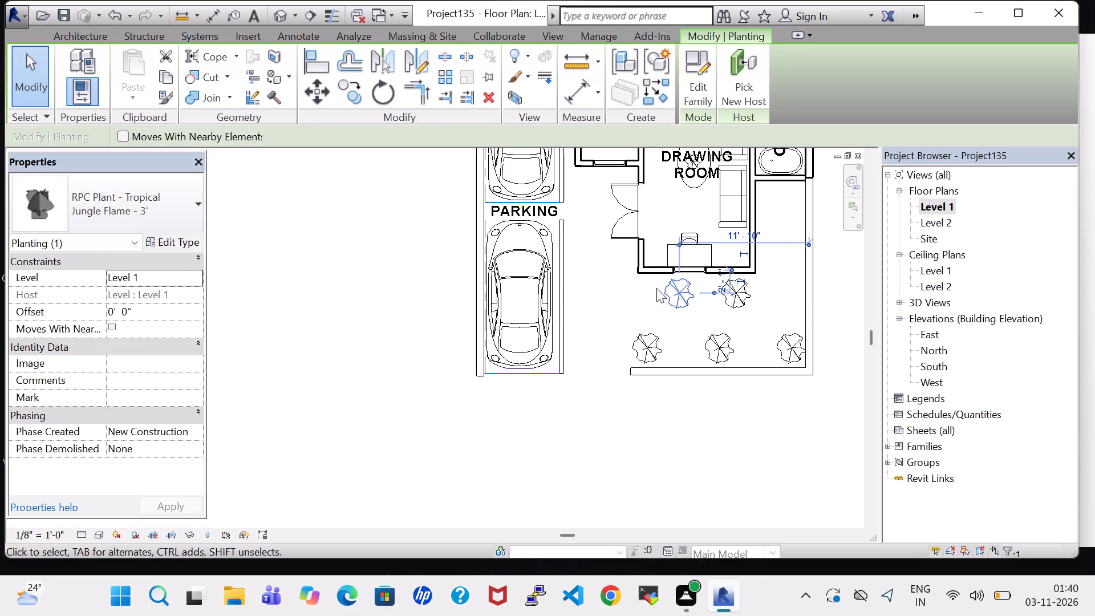
{"action": "left_click", "coordinate": [734, 435]}
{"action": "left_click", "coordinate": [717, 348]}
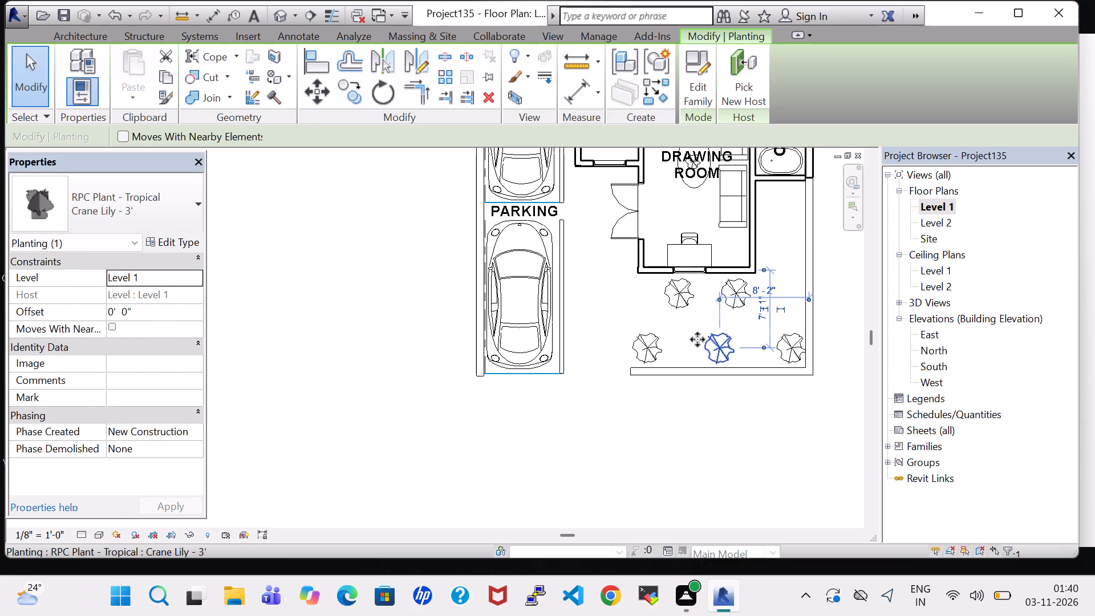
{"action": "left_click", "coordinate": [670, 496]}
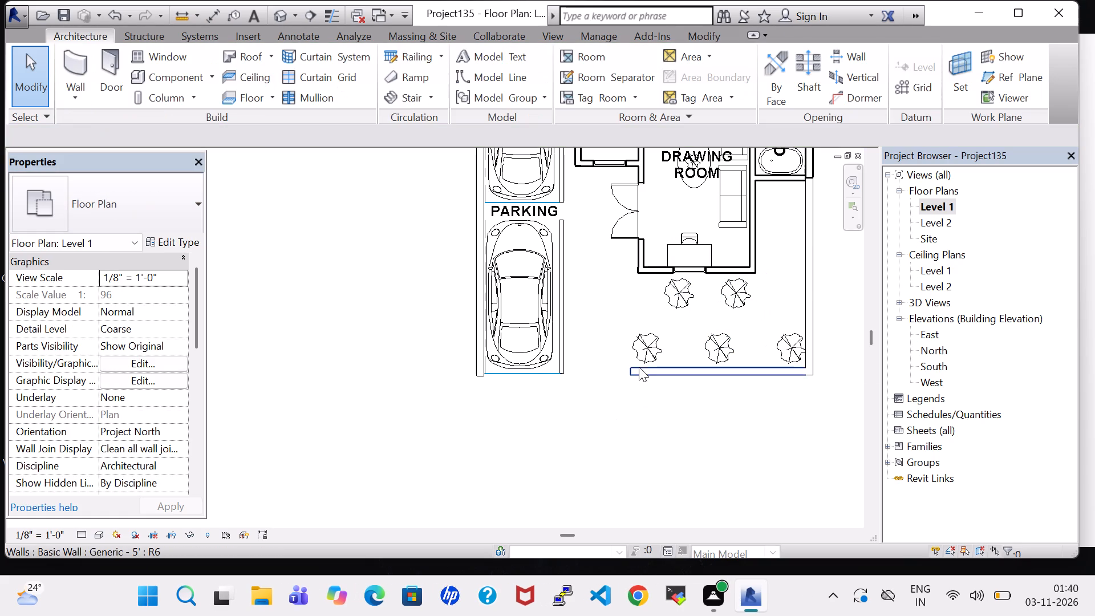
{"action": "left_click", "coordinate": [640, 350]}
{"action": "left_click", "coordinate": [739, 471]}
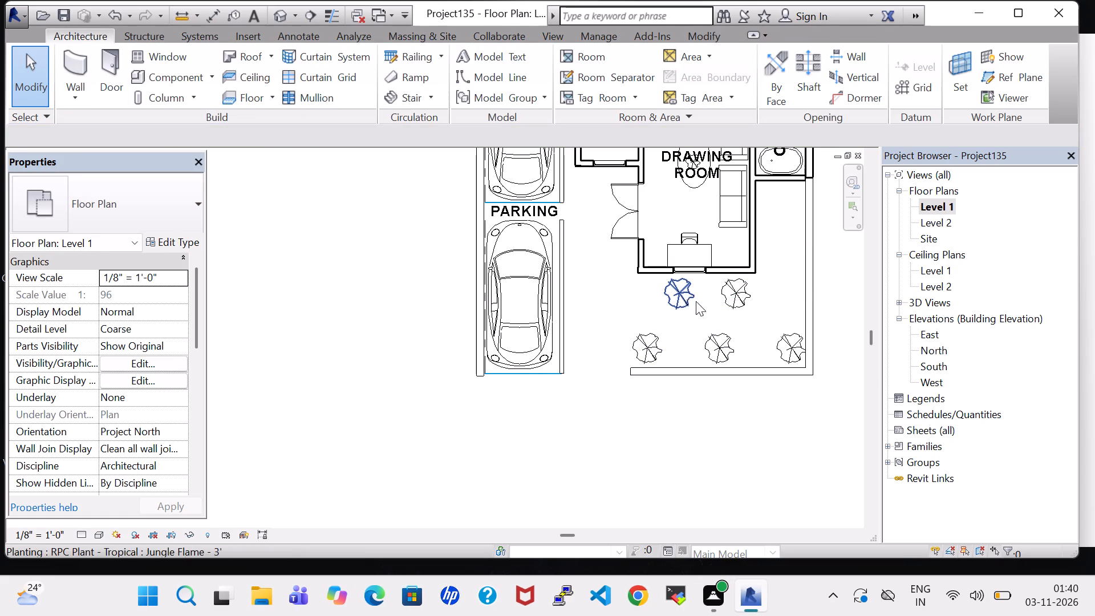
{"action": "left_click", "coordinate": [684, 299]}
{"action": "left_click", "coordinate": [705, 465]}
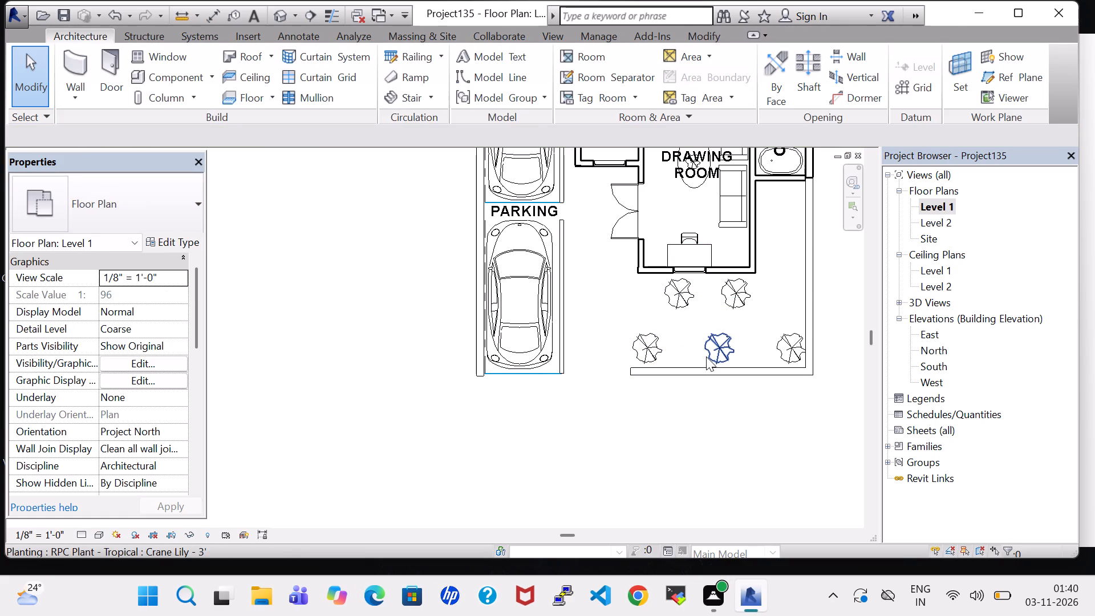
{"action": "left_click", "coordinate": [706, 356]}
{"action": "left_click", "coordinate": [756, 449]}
Change the other plant outside the drawing room wall to Jungle Flame - 3' and nudge it toward the side boundary, about 6' 0" from it.
{"action": "left_click", "coordinate": [741, 299]}
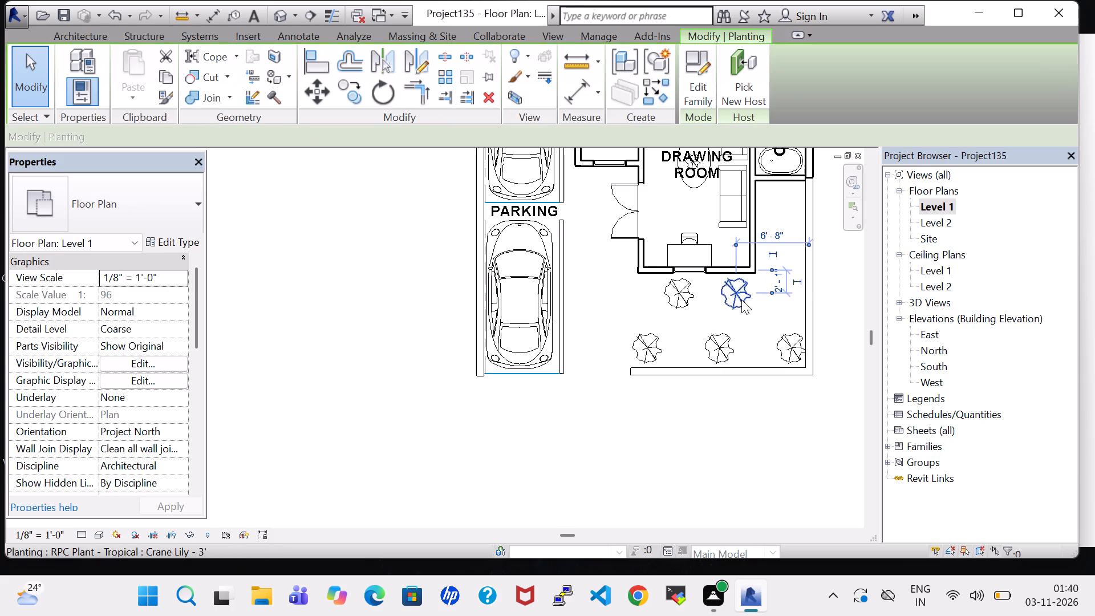
{"action": "left_click", "coordinate": [733, 305]}
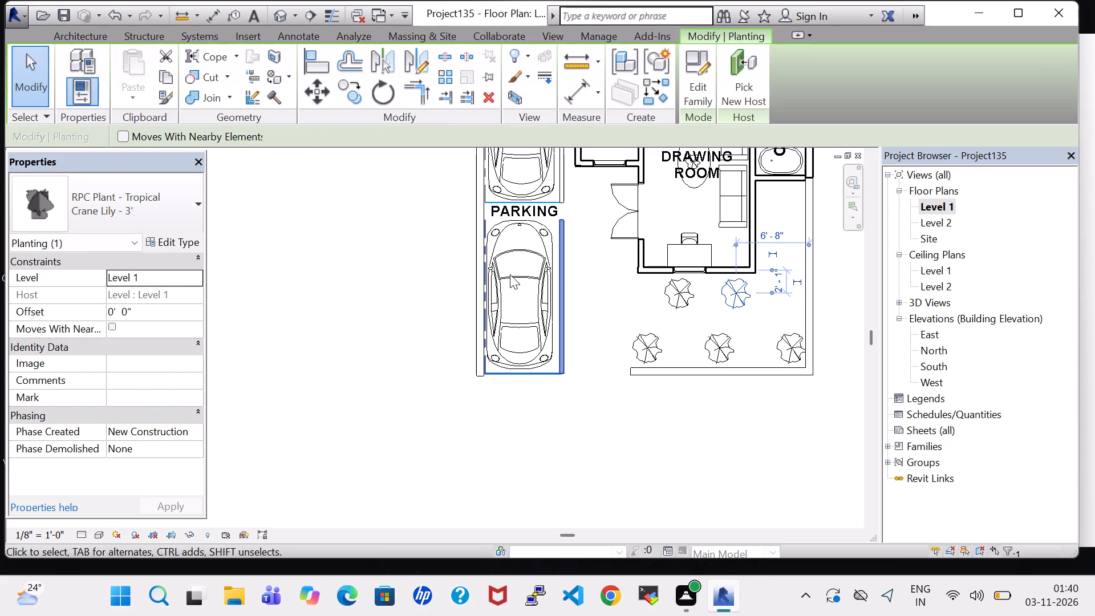
{"action": "left_click", "coordinate": [133, 225]}
{"action": "left_click", "coordinate": [127, 357]}
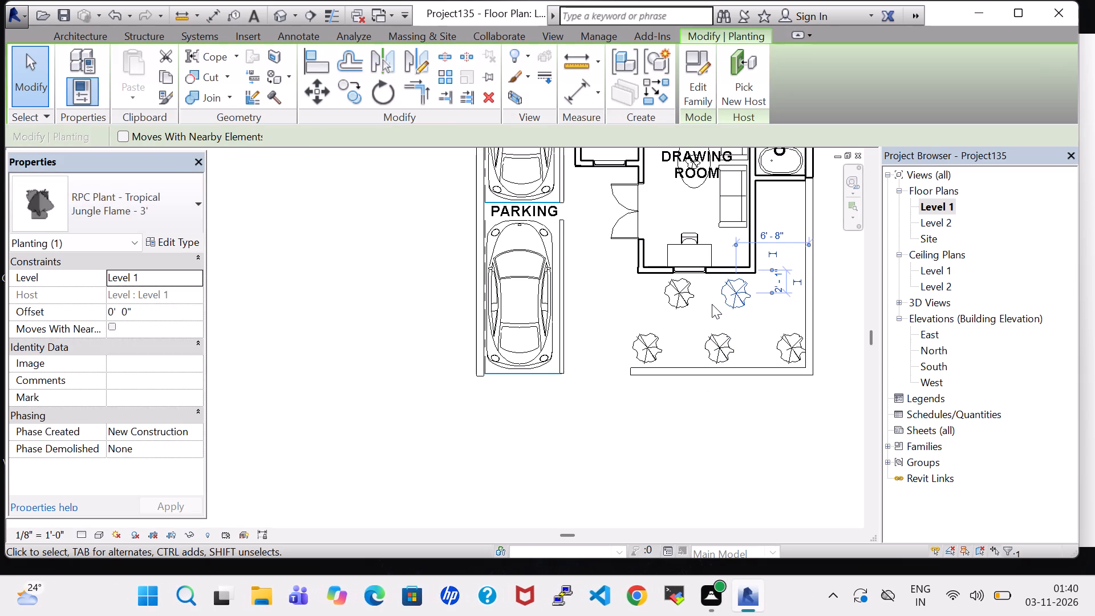
{"action": "key", "text": "Right"}
{"action": "key", "text": "Right"}
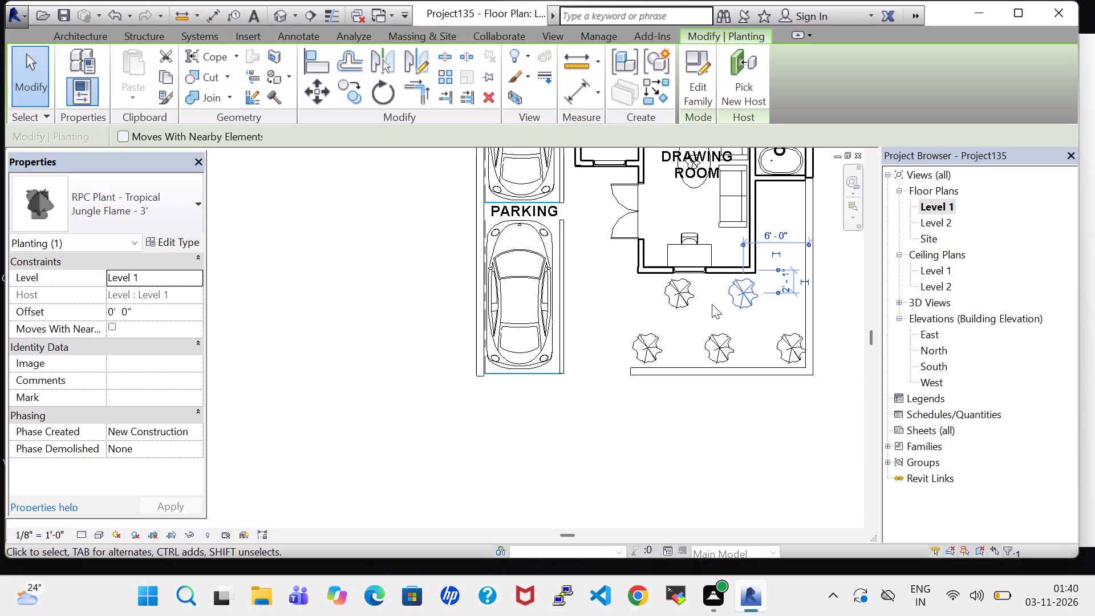
{"action": "left_click", "coordinate": [816, 467]}
Nudge the Crane Lily in the front boundary corner slightly away from the side wall.
{"action": "left_click", "coordinate": [783, 349]}
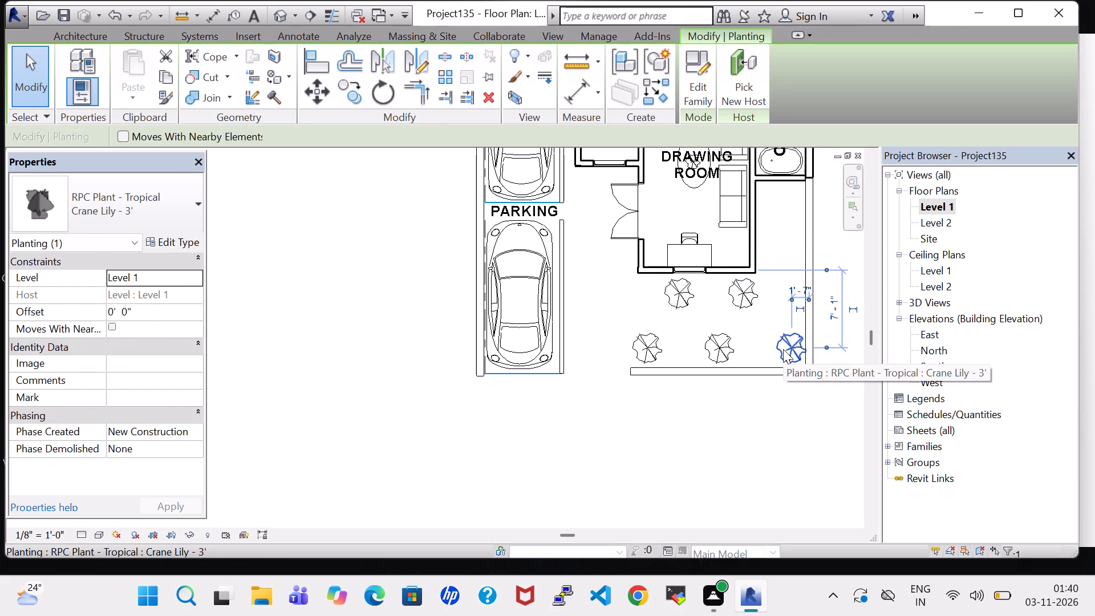
{"action": "key", "text": "Left"}
{"action": "key", "text": "Left"}
{"action": "left_click", "coordinate": [774, 452]}
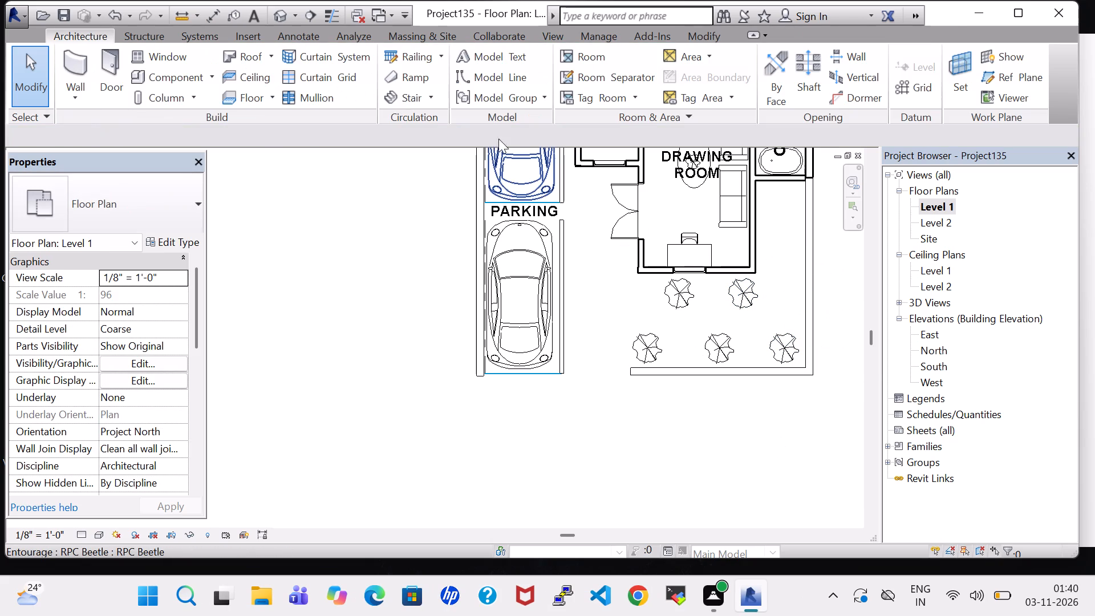
Examine the front-yard plants and boundary wall in the 3D view from several angles.
{"action": "left_click", "coordinate": [277, 20]}
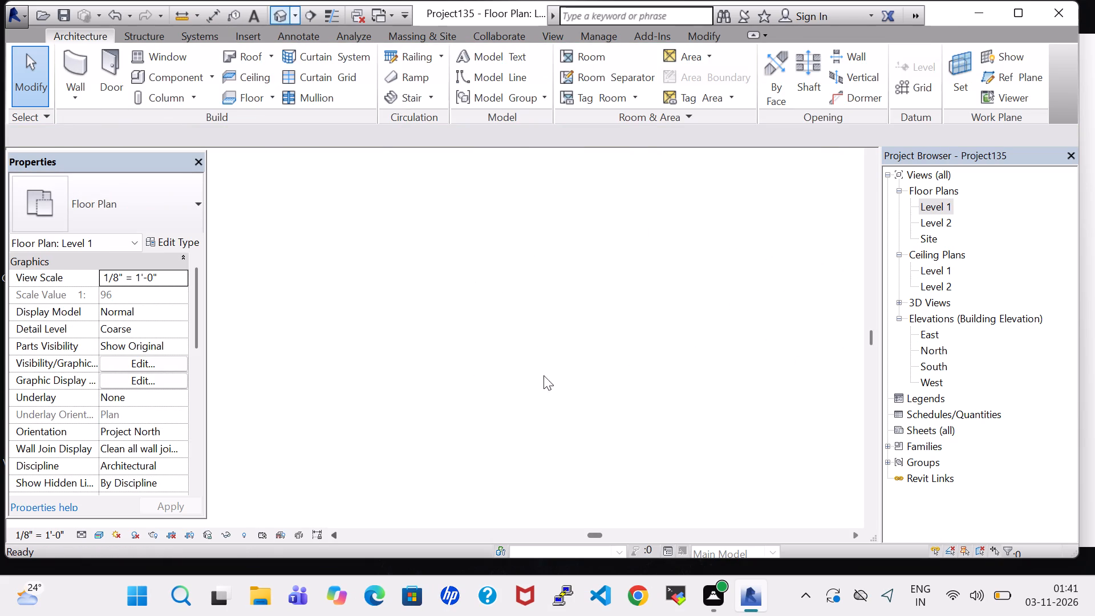
{"action": "scroll", "coordinate": [484, 404], "scroll_direction": "up", "scroll_amount": 8}
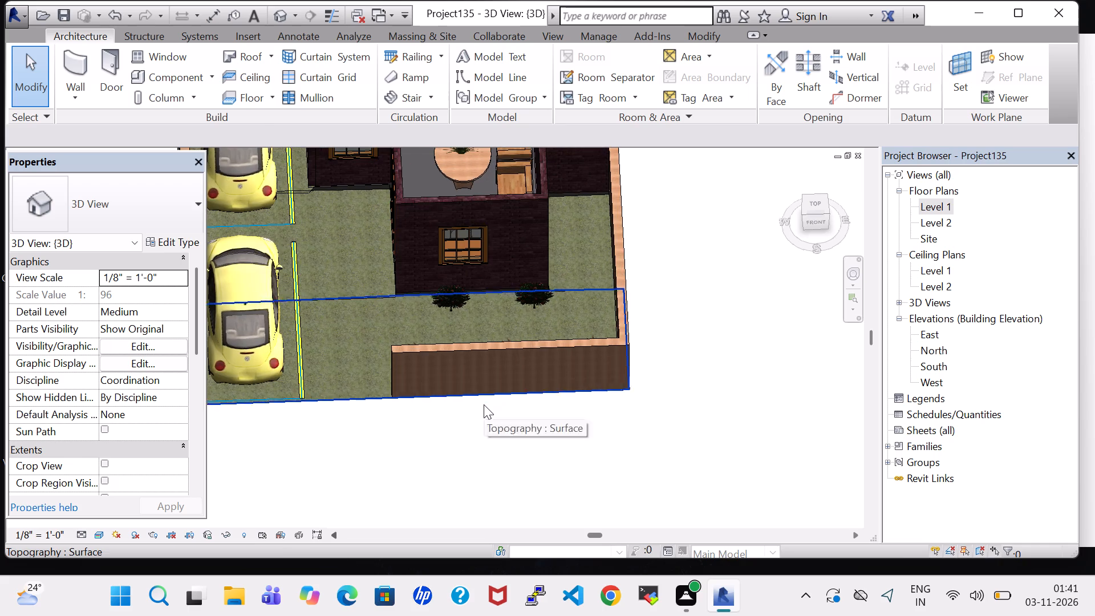
{"action": "middle_click_drag", "start_coordinate": [466, 333], "coordinate": [485, 421]}
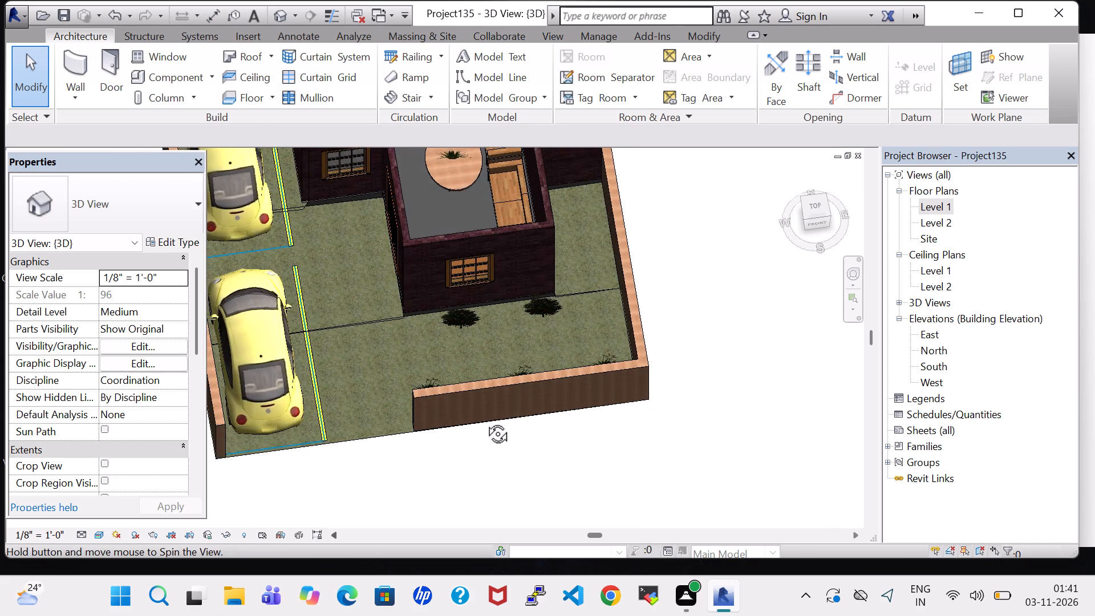
{"action": "middle_click_drag", "start_coordinate": [485, 421], "coordinate": [491, 460]}
{"action": "scroll", "coordinate": [490, 423], "scroll_direction": "up", "scroll_amount": 1}
{"action": "middle_click_drag", "start_coordinate": [490, 423], "coordinate": [416, 339]}
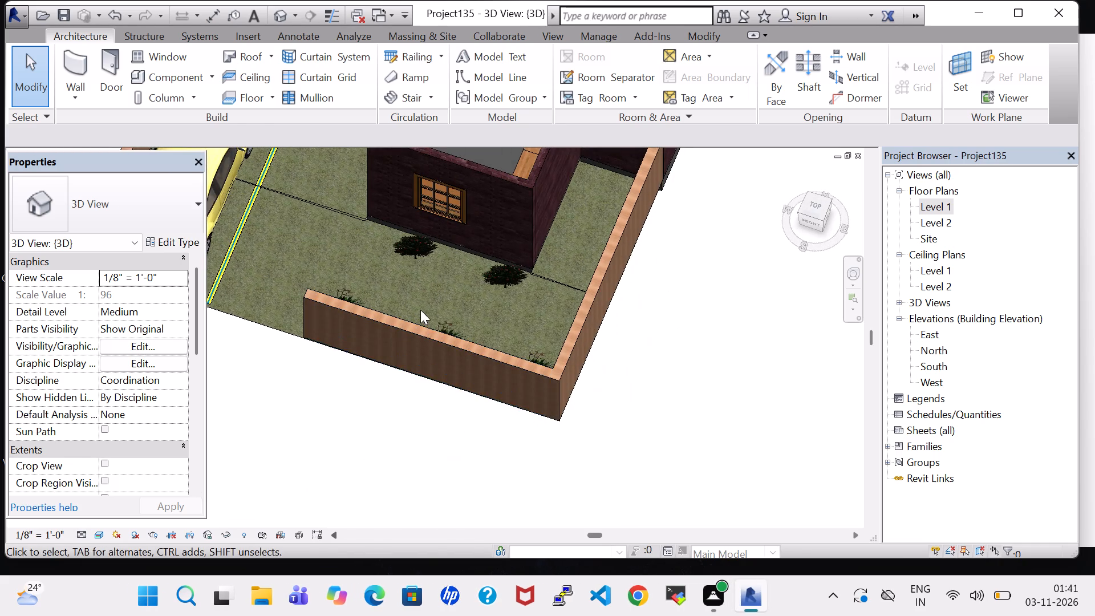
{"action": "middle_click_drag", "start_coordinate": [420, 310], "coordinate": [484, 325]}
On the Level 1 plan, place three Seating-Auditorium 18" x 24" x 30" chairs in a row between the two plant rows in the front yard.
{"action": "double_click", "coordinate": [928, 208]}
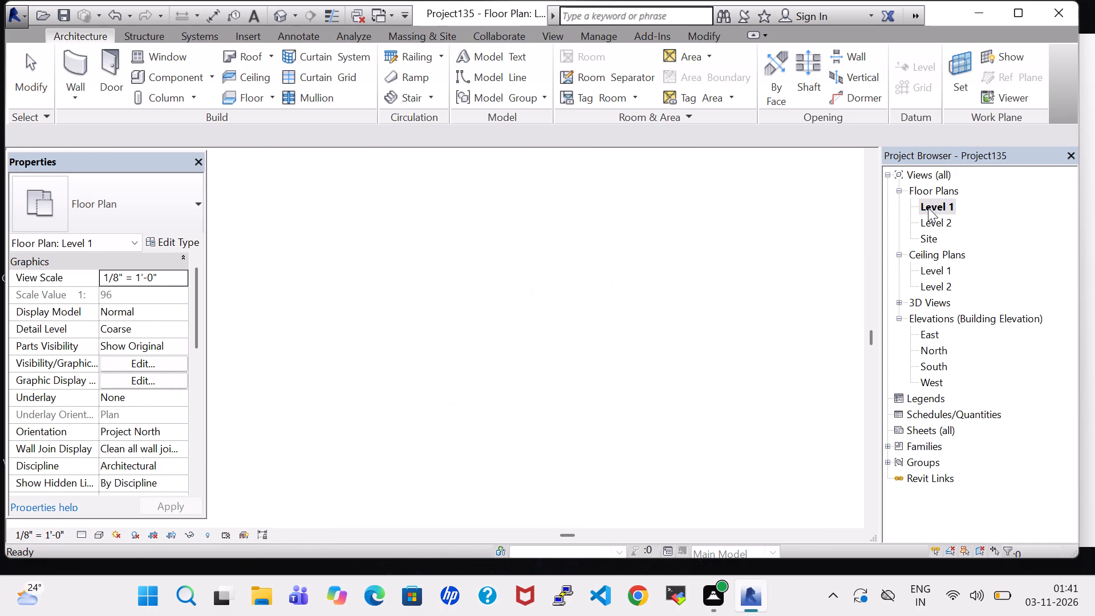
{"action": "scroll", "coordinate": [746, 277], "scroll_direction": "down", "scroll_amount": 3}
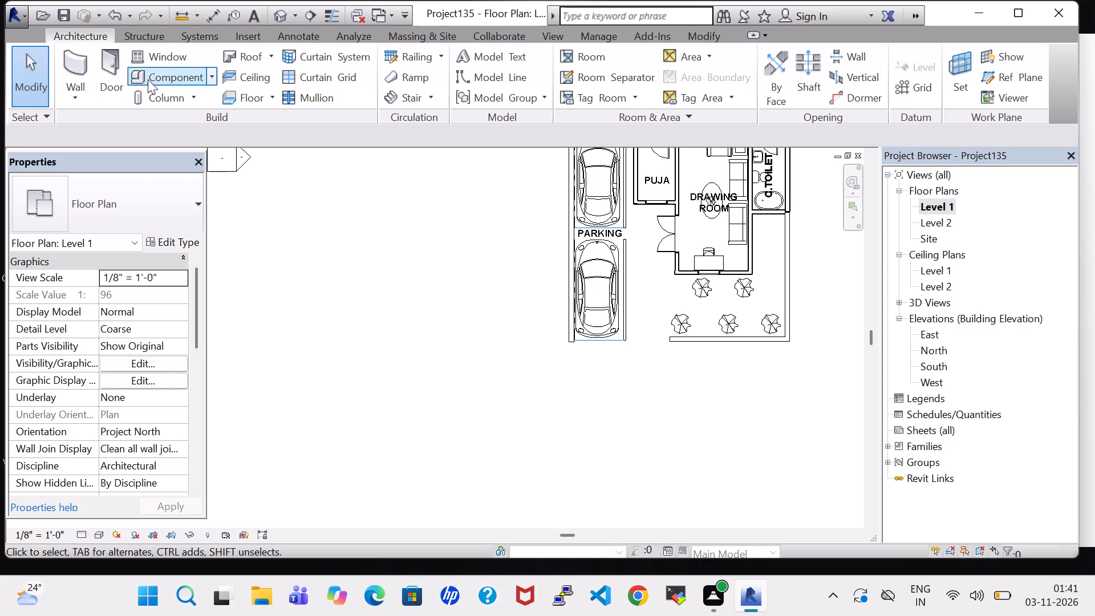
{"action": "left_click", "coordinate": [148, 79]}
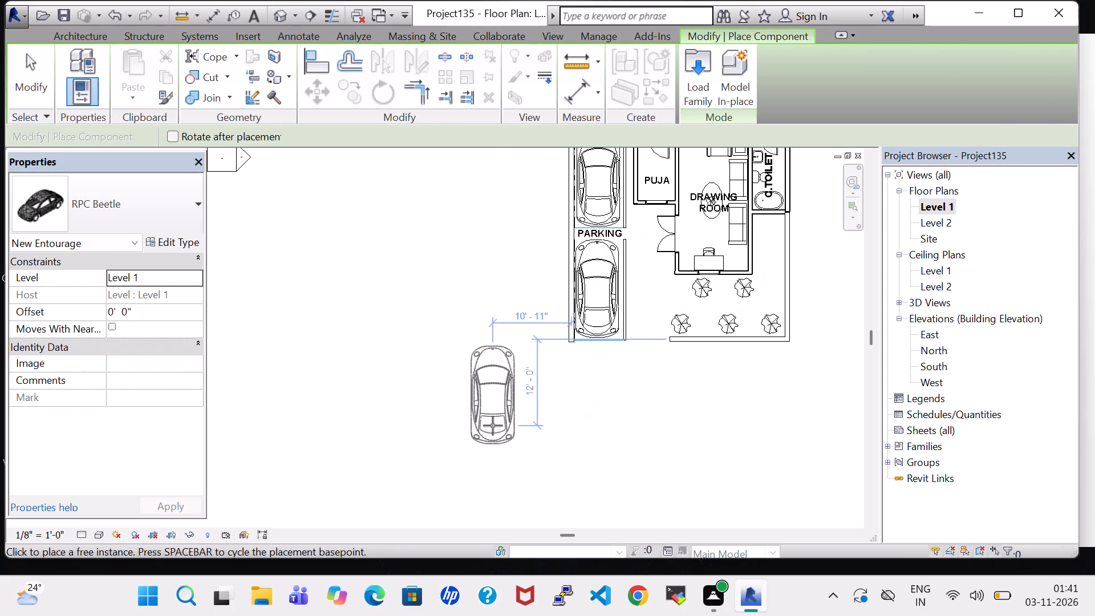
{"action": "key", "text": "Escape"}
{"action": "middle_click_drag", "start_coordinate": [581, 374], "coordinate": [474, 531]}
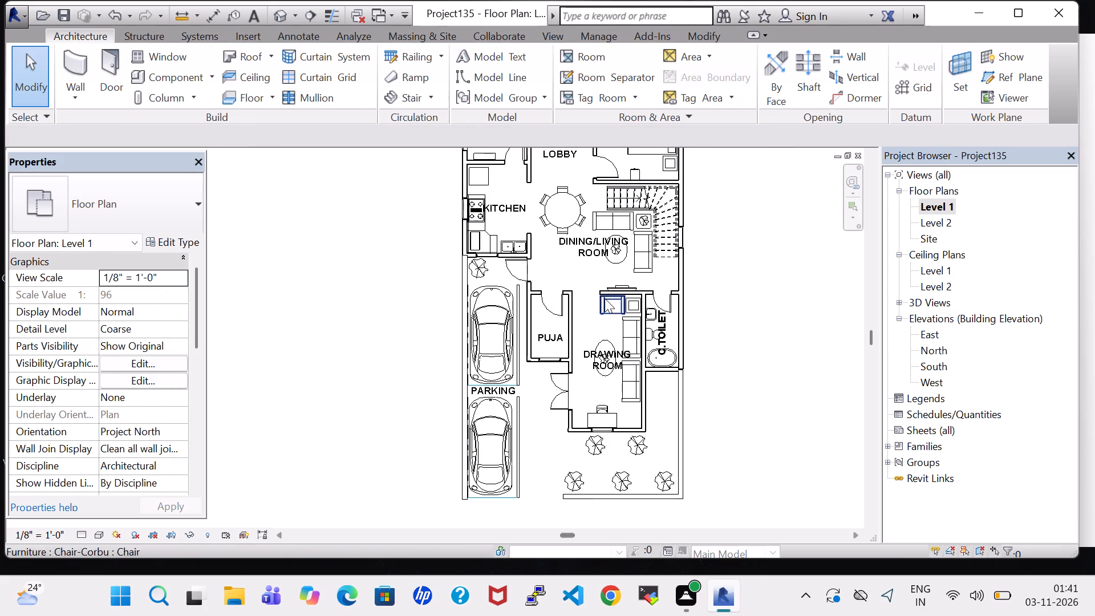
{"action": "left_click", "coordinate": [605, 402]}
{"action": "right_click", "coordinate": [605, 402]}
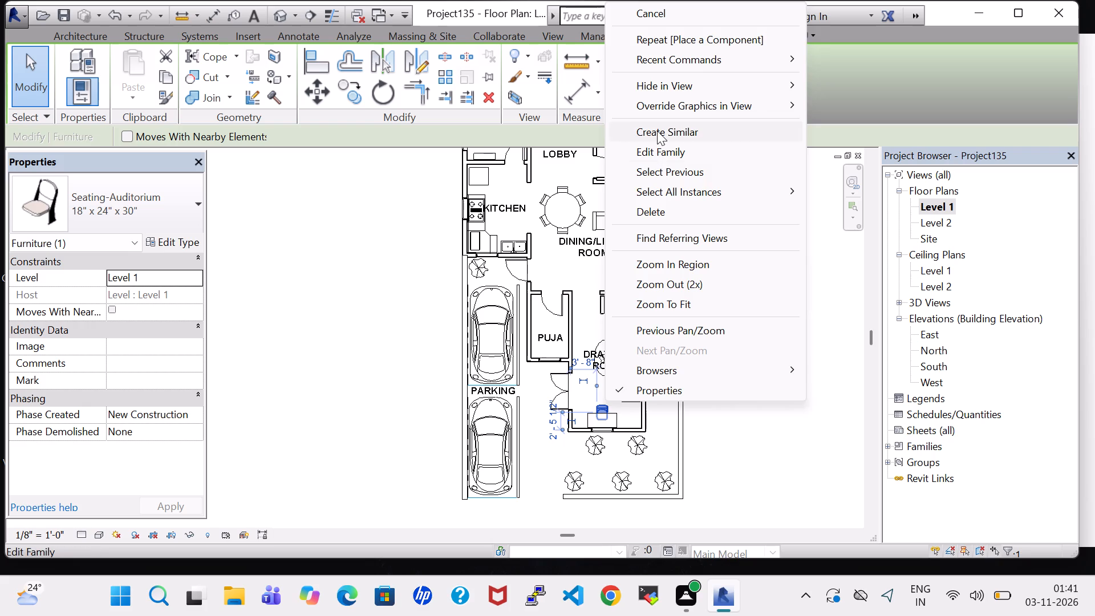
{"action": "left_click", "coordinate": [657, 131]}
{"action": "scroll", "coordinate": [599, 473], "scroll_direction": "up", "scroll_amount": 8}
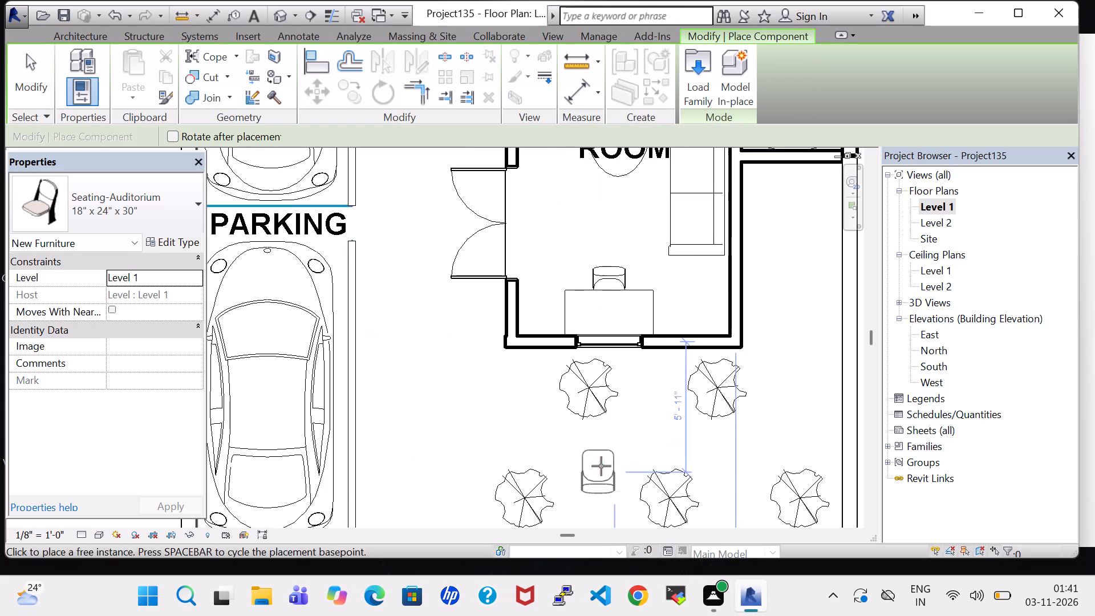
{"action": "left_click", "coordinate": [590, 447]}
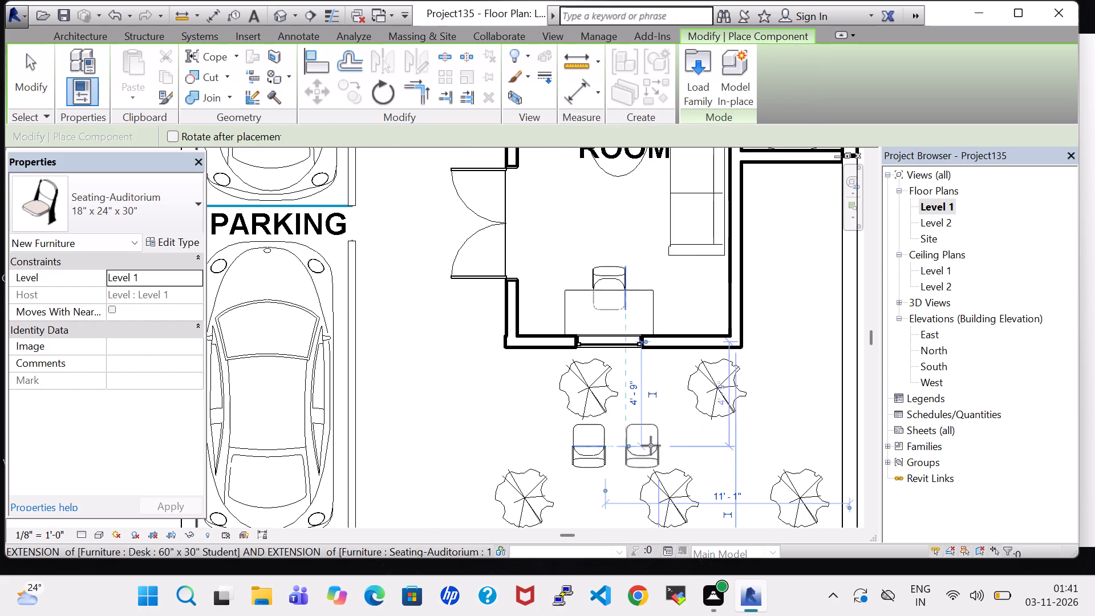
{"action": "left_click", "coordinate": [659, 445]}
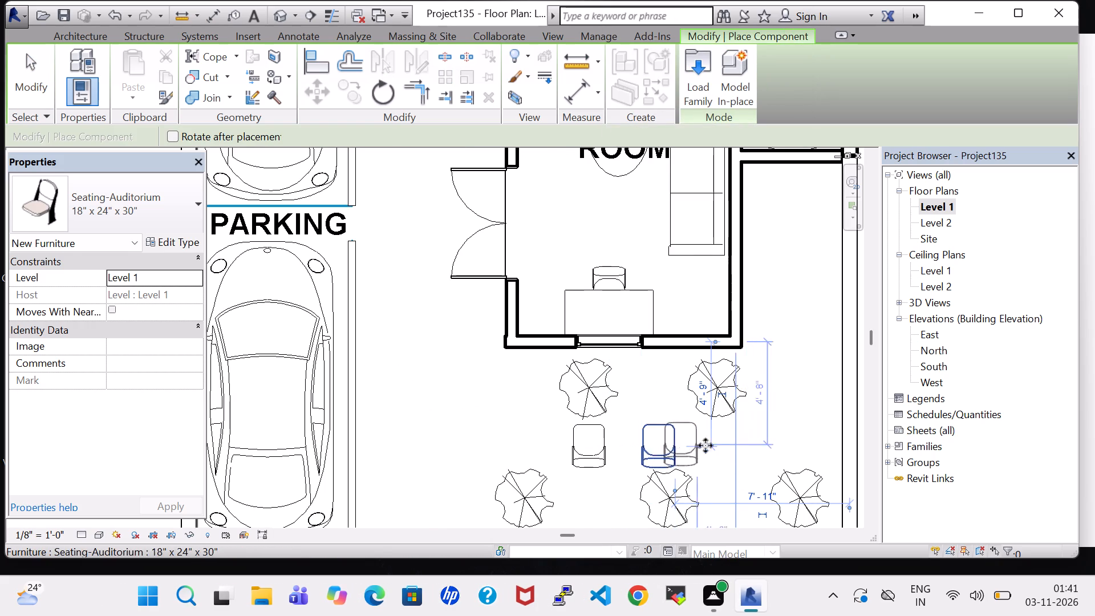
{"action": "left_click", "coordinate": [742, 443]}
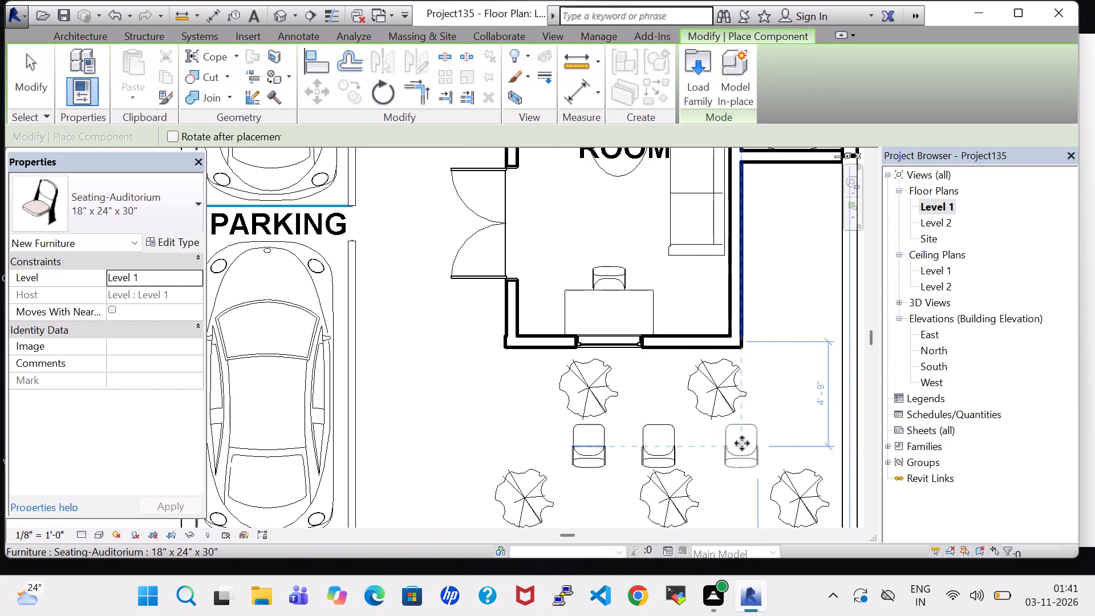
{"action": "key", "text": "Escape"}
{"action": "key", "text": "Escape"}
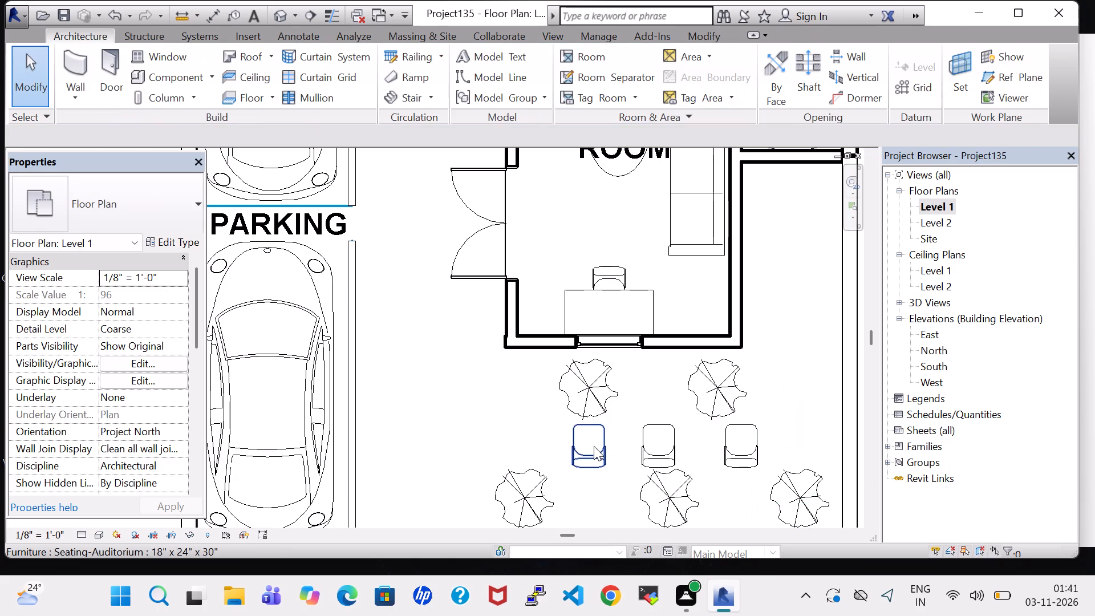
Rotate the yard chair nearest the parking so its back is toward the parking side.
{"action": "left_click", "coordinate": [594, 446]}
{"action": "key", "text": "space"}
{"action": "key", "text": "space"}
{"action": "key", "text": "space"}
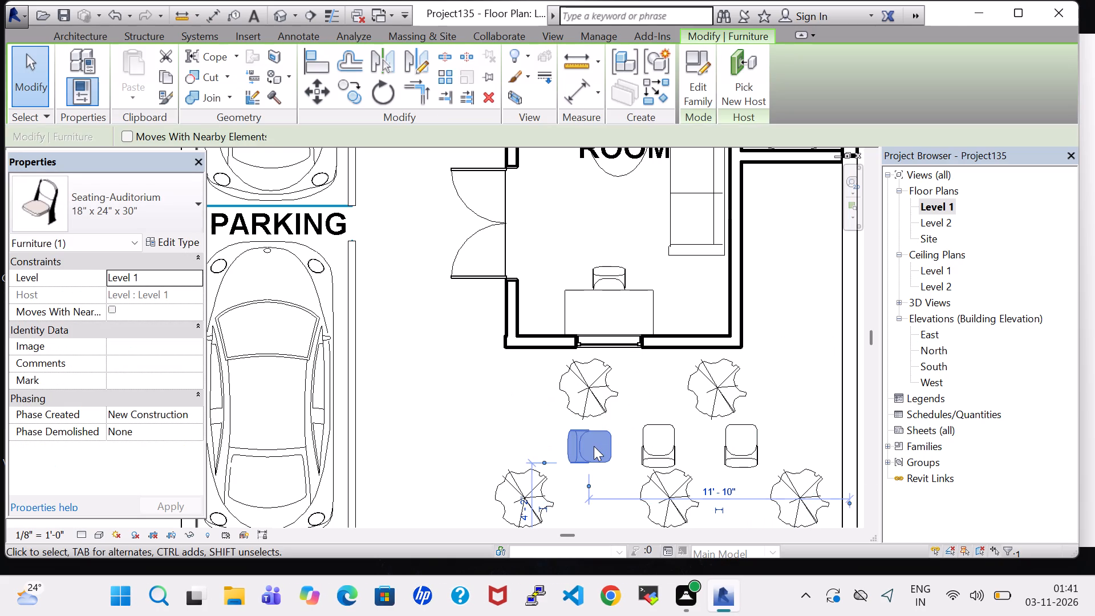
Delete the middle chair from the row of three in the front yard.
{"action": "left_click", "coordinate": [524, 410]}
{"action": "left_click", "coordinate": [659, 436]}
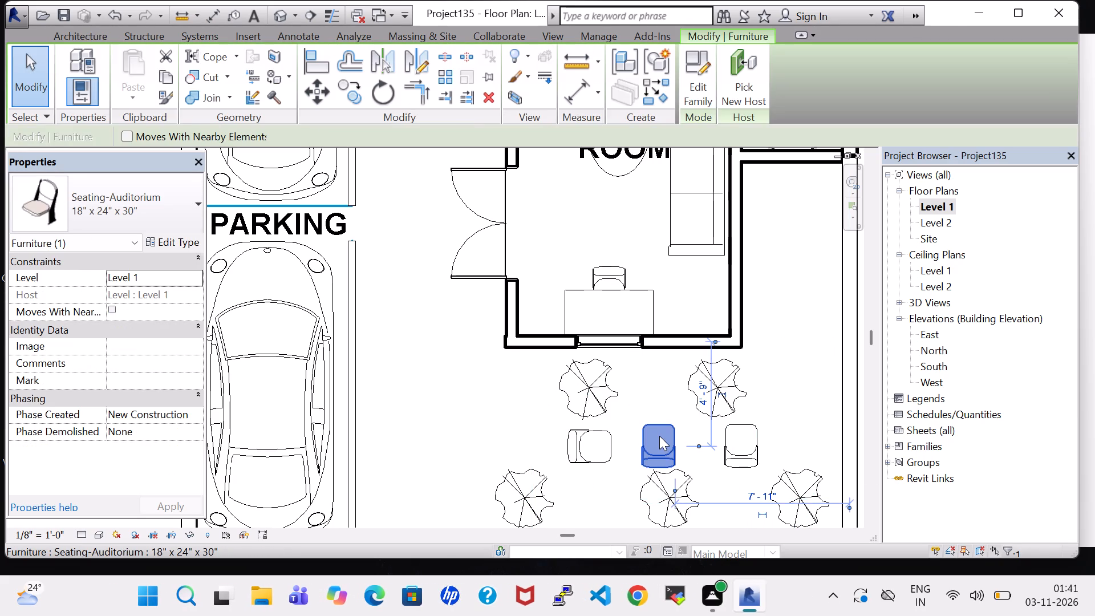
{"action": "key", "text": "Delete"}
Rotate the yard chair nearest the side boundary wall to face the parking-side chair and nudge it closer to that chair.
{"action": "left_click", "coordinate": [732, 447]}
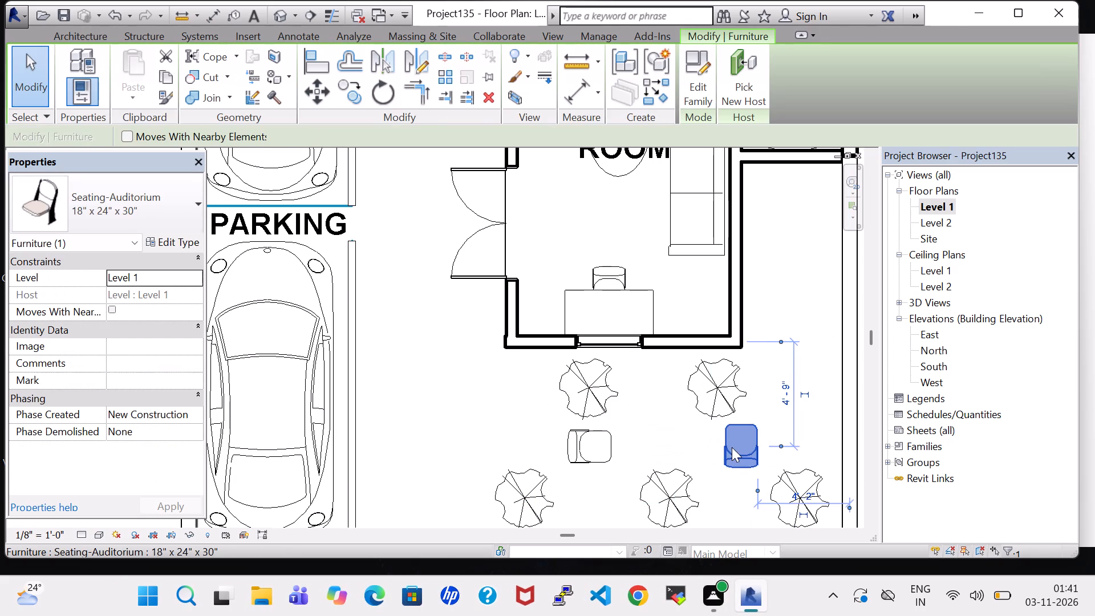
{"action": "key", "text": "space"}
{"action": "key", "text": "space"}
{"action": "key", "text": "space"}
{"action": "key", "text": "space"}
{"action": "key", "text": "space"}
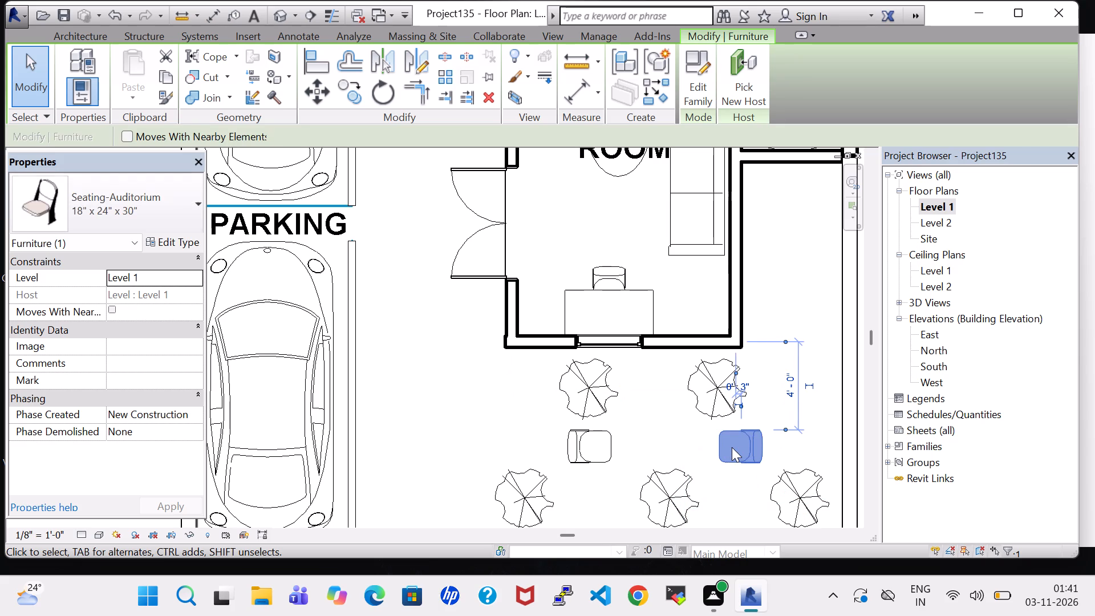
{"action": "key", "text": "Left"}
{"action": "key", "text": "Left"}
{"action": "key", "text": "Left"}
{"action": "key", "text": "Left"}
{"action": "key", "text": "Left"}
{"action": "key", "text": "Left"}
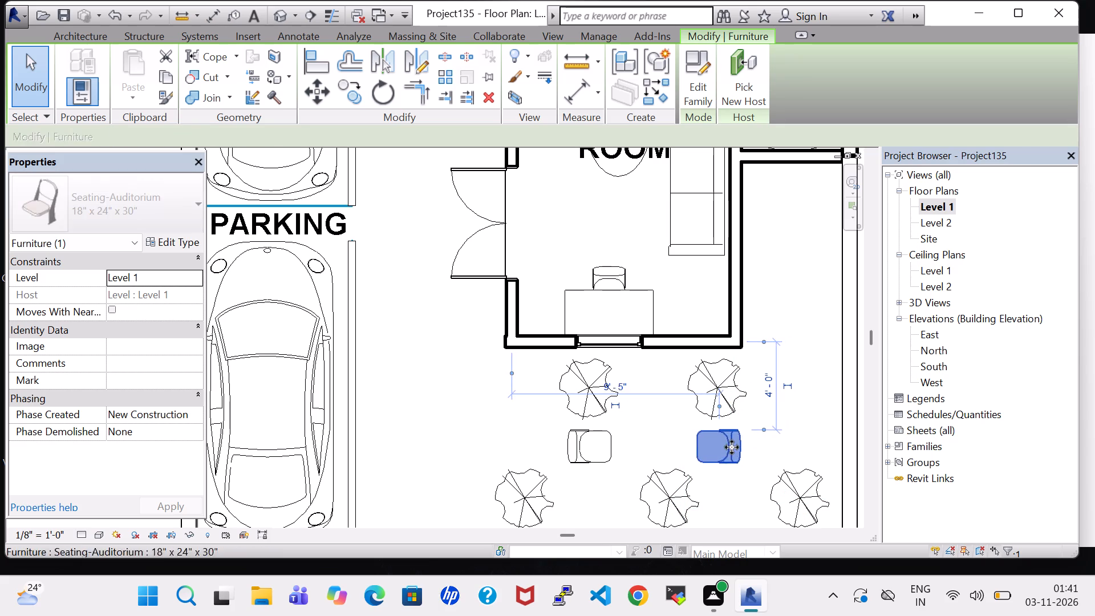
{"action": "key", "text": "Left"}
{"action": "key", "text": "Left"}
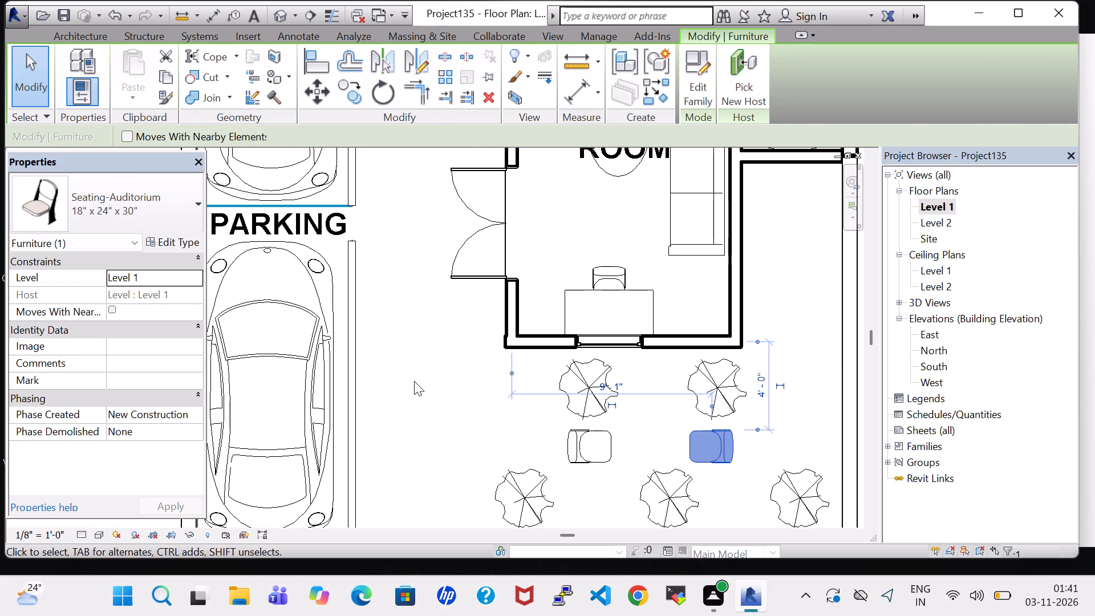
{"action": "left_click", "coordinate": [414, 381]}
Place a Table-Coffee 24" x 24" x 24", matching the drawing room's corner table, between the two front-yard chairs.
{"action": "scroll", "coordinate": [418, 380], "scroll_direction": "down", "scroll_amount": 6}
{"action": "middle_click_drag", "start_coordinate": [535, 274], "coordinate": [549, 324]}
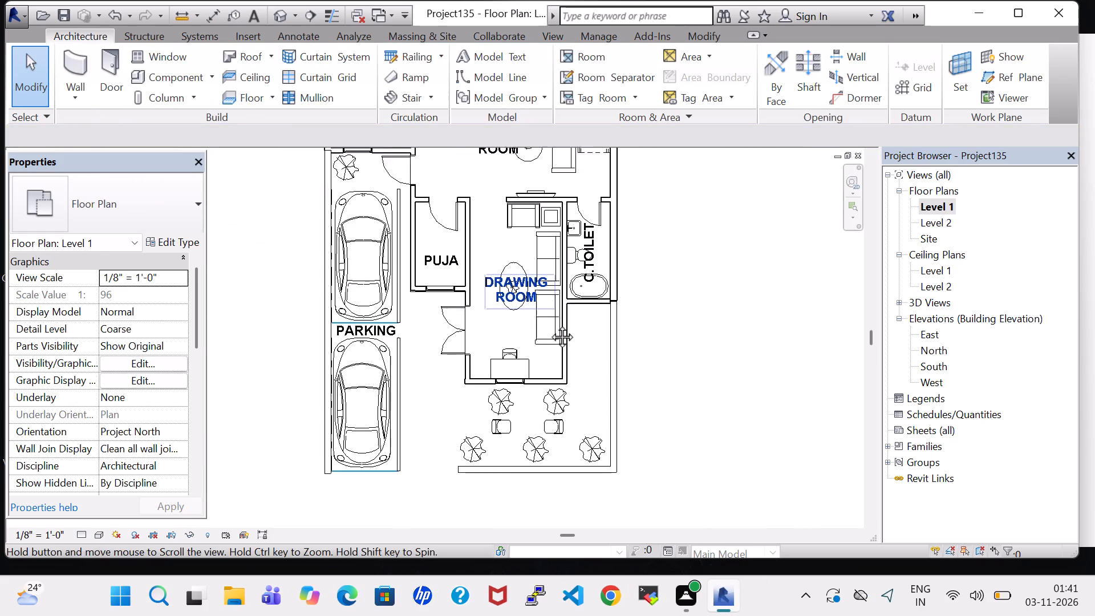
{"action": "middle_click_drag", "start_coordinate": [549, 324], "coordinate": [554, 375]}
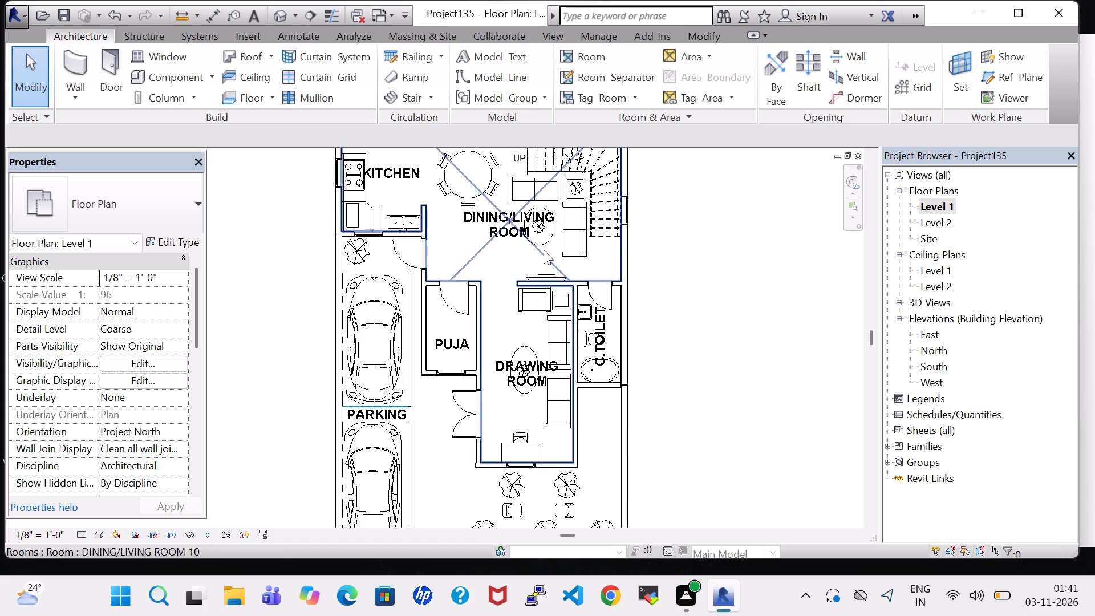
{"action": "left_click", "coordinate": [563, 298]}
{"action": "right_click", "coordinate": [563, 298]}
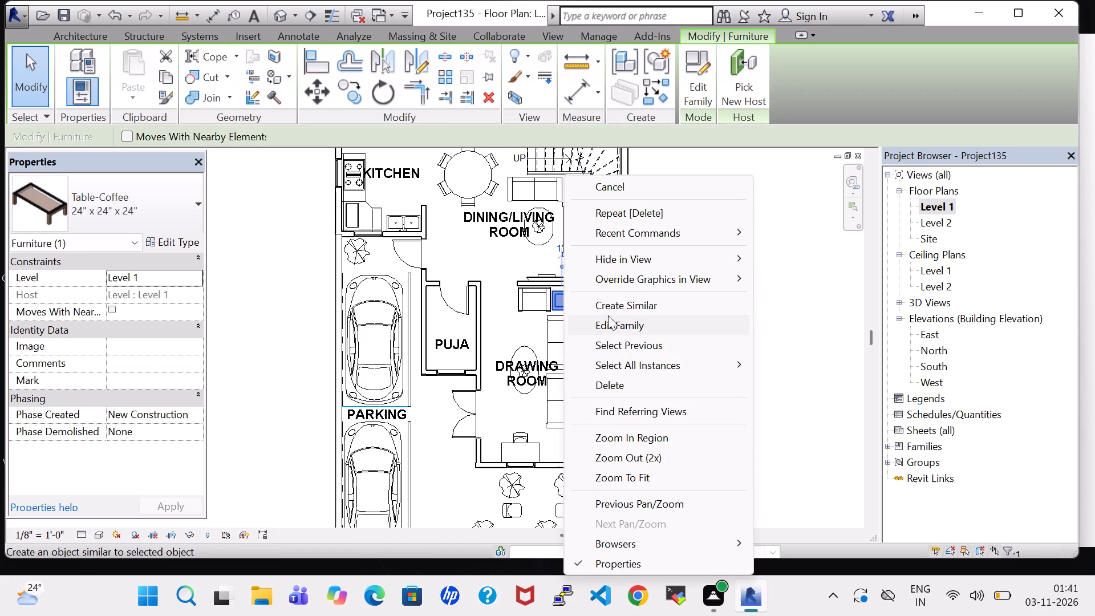
{"action": "left_click", "coordinate": [609, 307]}
{"action": "scroll", "coordinate": [544, 506], "scroll_direction": "up", "scroll_amount": 3}
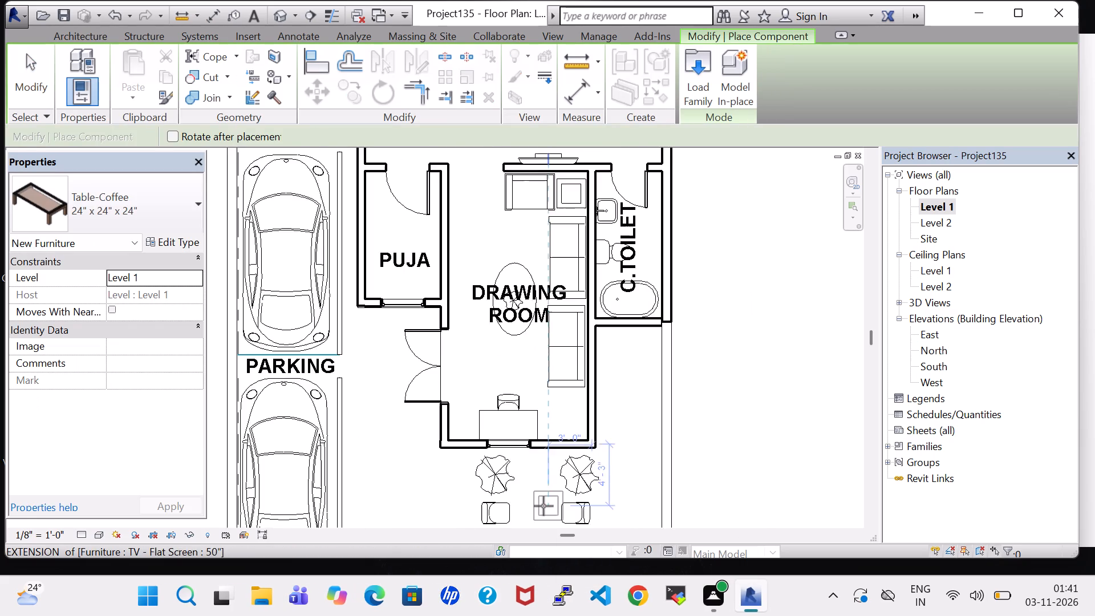
{"action": "scroll", "coordinate": [544, 506], "scroll_direction": "up", "scroll_amount": 5}
{"action": "middle_click_drag", "start_coordinate": [544, 506], "coordinate": [525, 393]}
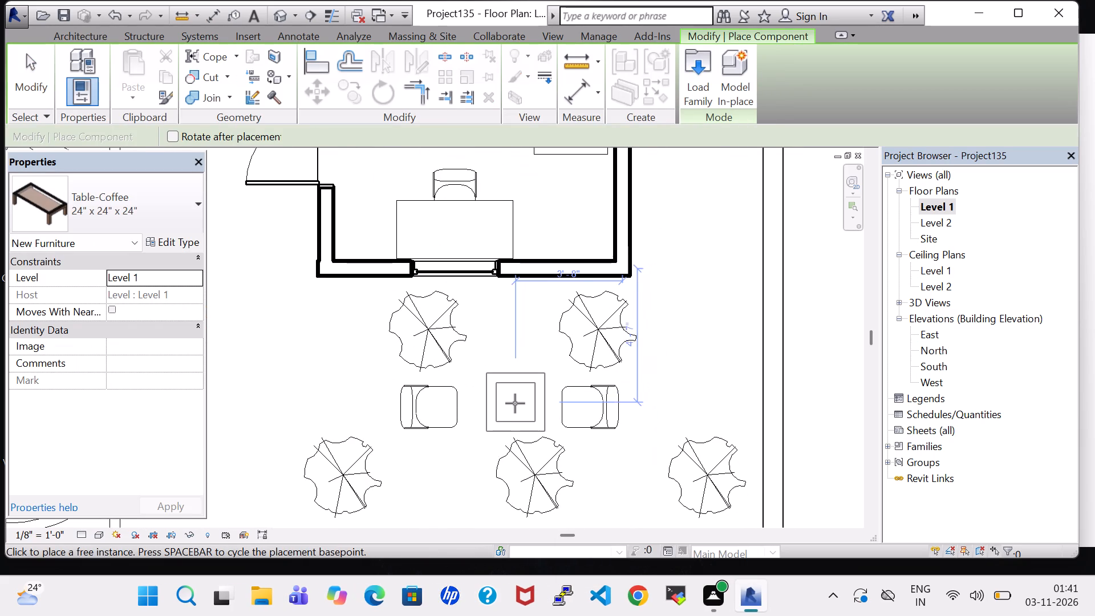
{"action": "left_click", "coordinate": [512, 403]}
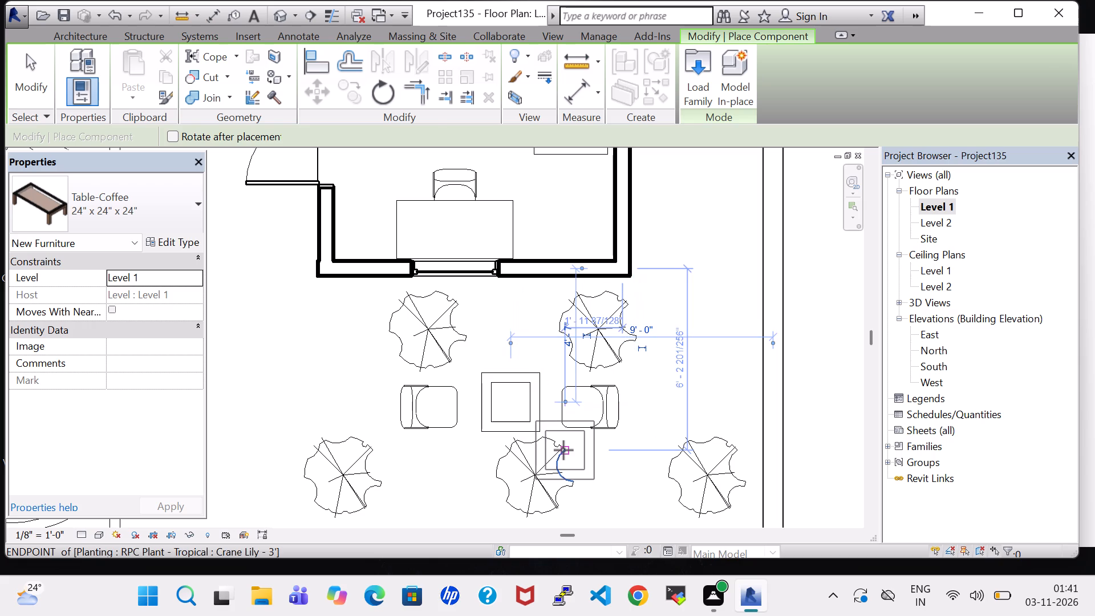
{"action": "key", "text": "Escape"}
{"action": "key", "text": "Escape"}
Nudge the parking-side yard chair slightly toward the house and closer to the coffee table.
{"action": "left_click", "coordinate": [438, 401]}
{"action": "key", "text": "Up"}
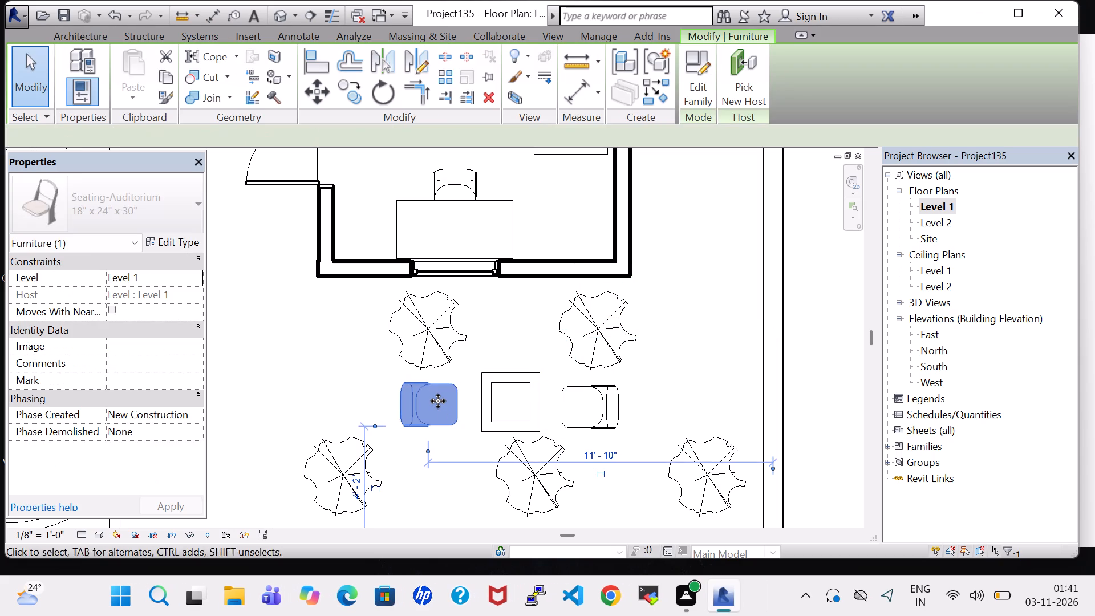
{"action": "key", "text": "Right"}
{"action": "key", "text": "Right"}
{"action": "key", "text": "Right"}
{"action": "key", "text": "Right"}
{"action": "key", "text": "Right"}
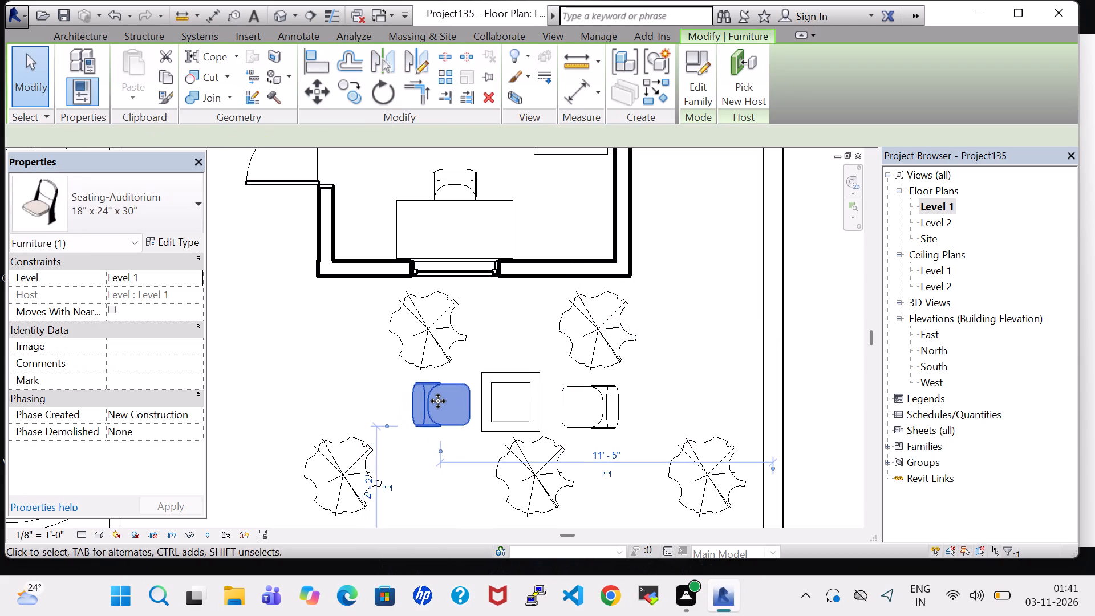
Nudge the boundary-side yard chair slightly toward the house and closer to the coffee table.
{"action": "left_click", "coordinate": [562, 417]}
{"action": "key", "text": "Up"}
{"action": "key", "text": "Up"}
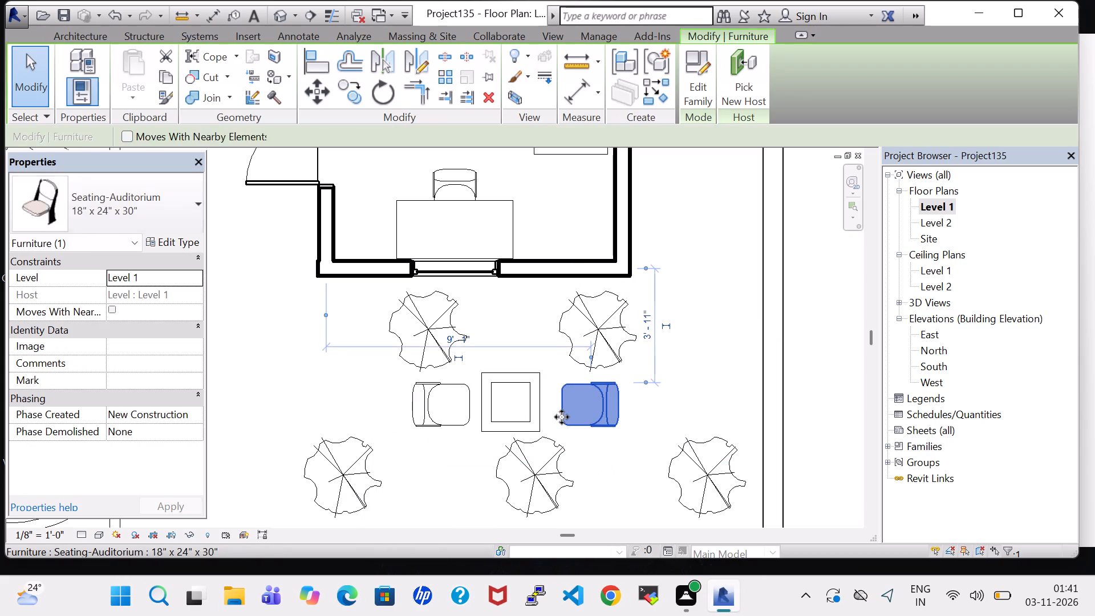
{"action": "key", "text": "Left"}
{"action": "key", "text": "Left"}
{"action": "key", "text": "Left"}
{"action": "key", "text": "Left"}
{"action": "key", "text": "Left"}
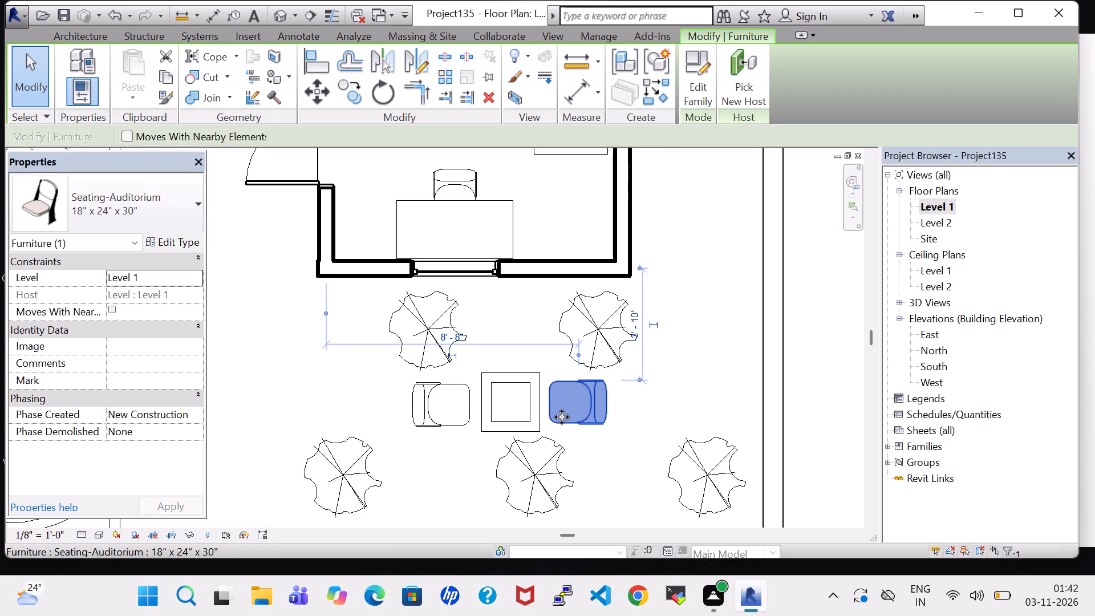
{"action": "left_click", "coordinate": [685, 372]}
On the Level 1 plan, place a Jungle Flame - 3' plant in the strip beside the drawing room, about 2'-8" from the side boundary wall.
{"action": "left_click", "coordinate": [277, 19]}
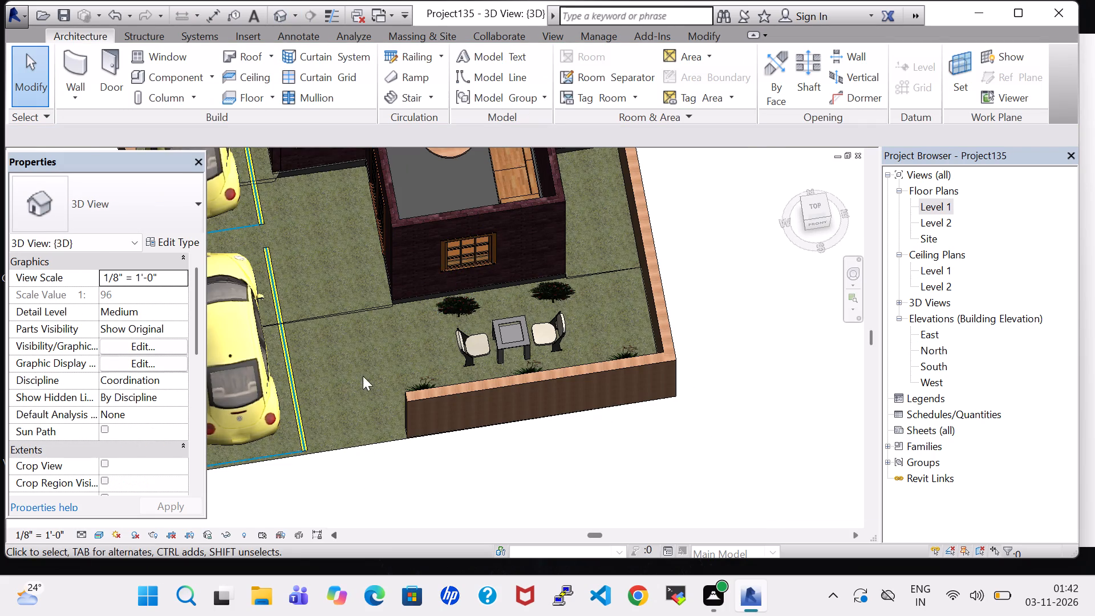
{"action": "scroll", "coordinate": [363, 396], "scroll_direction": "down", "scroll_amount": 2}
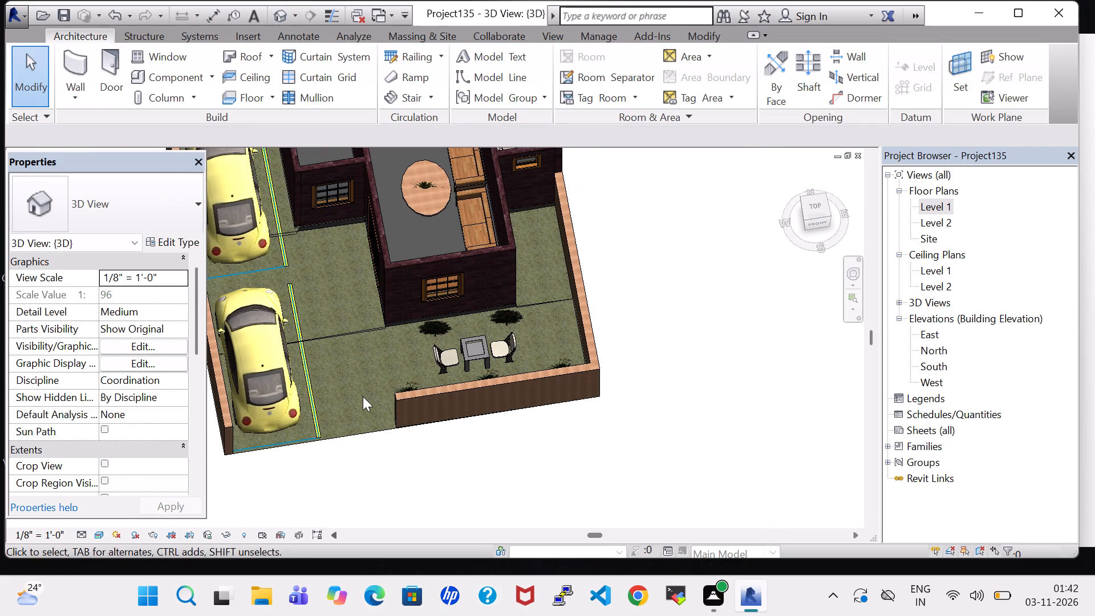
{"action": "scroll", "coordinate": [363, 396], "scroll_direction": "down", "scroll_amount": 1}
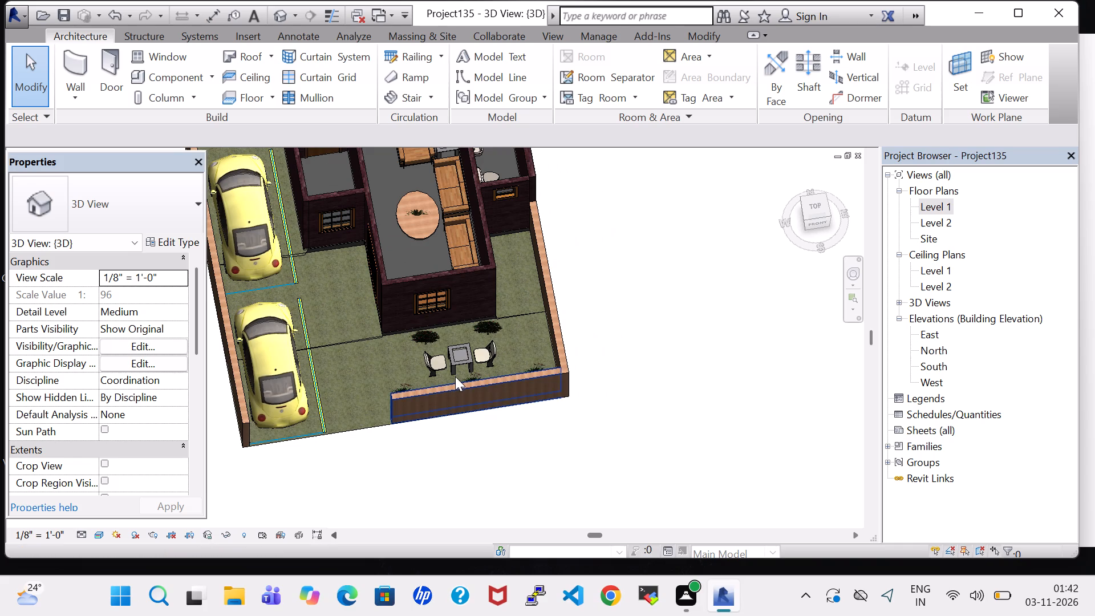
{"action": "double_click", "coordinate": [920, 206]}
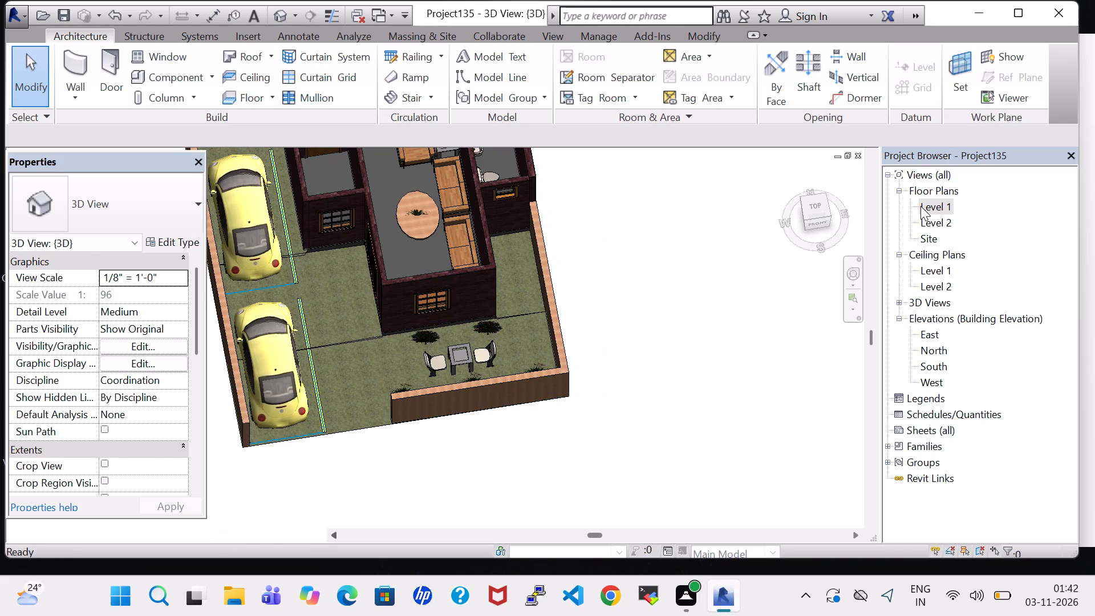
{"action": "left_click", "coordinate": [611, 323]}
{"action": "right_click", "coordinate": [611, 323]}
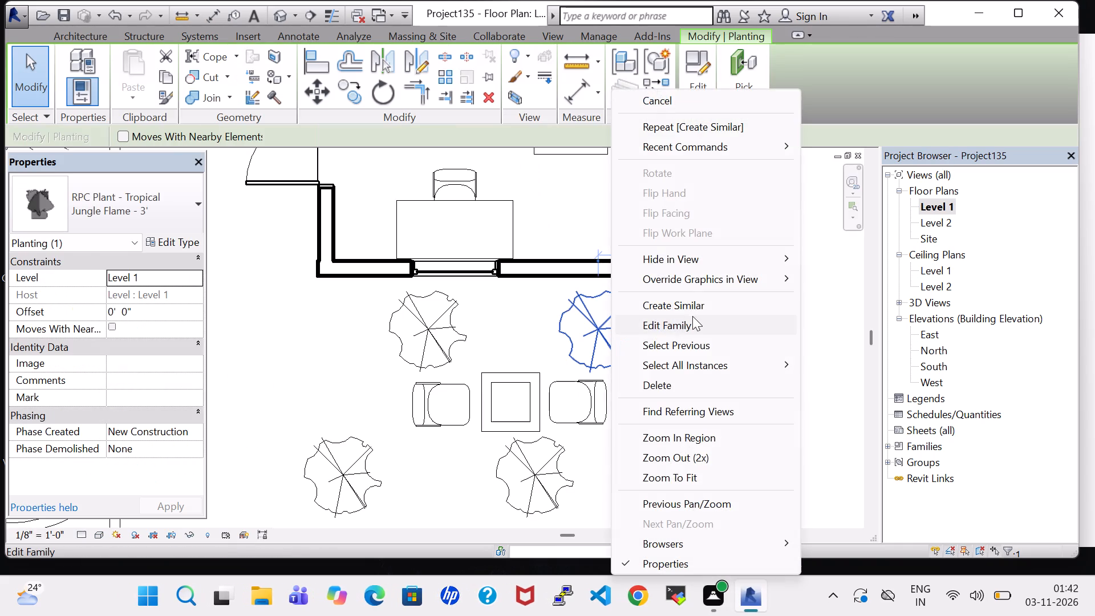
{"action": "left_click", "coordinate": [703, 301]}
{"action": "middle_click_drag", "start_coordinate": [711, 284], "coordinate": [711, 428]}
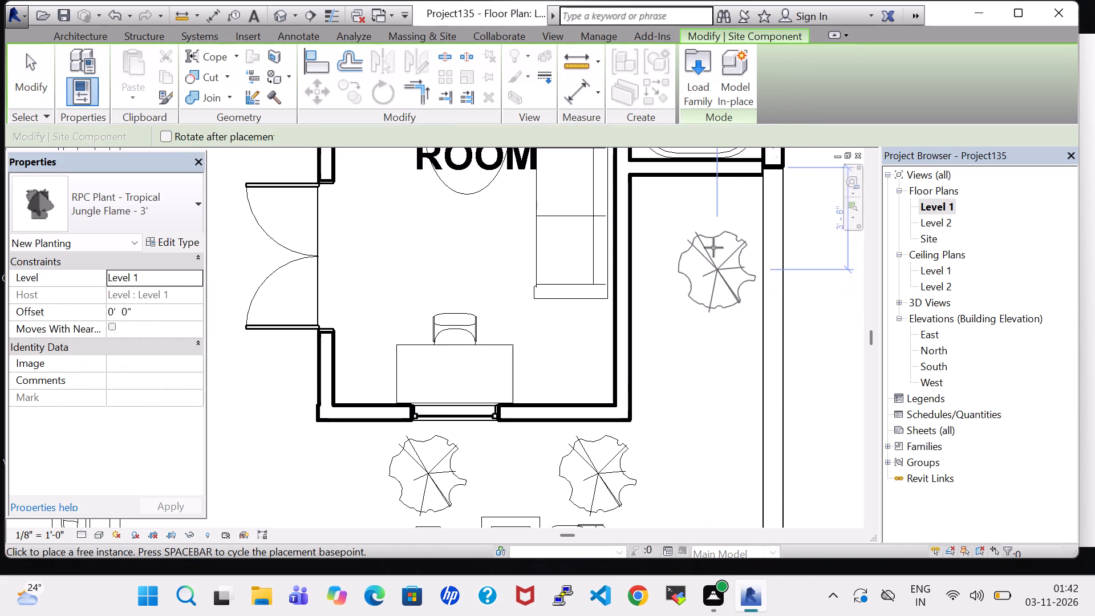
{"action": "left_click", "coordinate": [695, 380]}
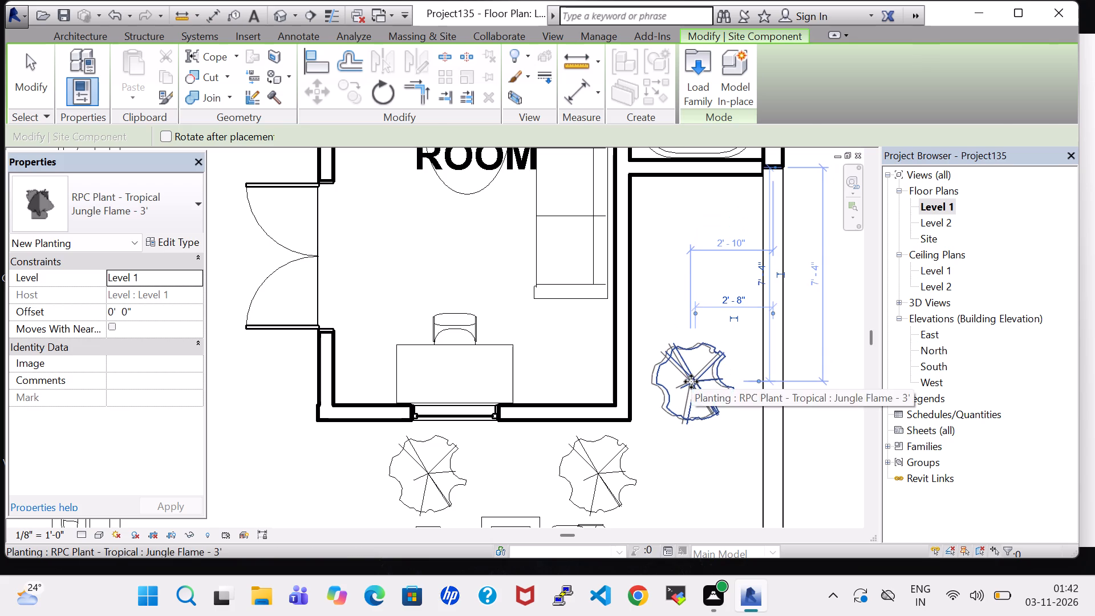
{"action": "key", "text": "Escape"}
{"action": "key", "text": "Escape"}
Place a Crane Lily - 3' in the side strip in line with the new Jungle Flame, about 2'-1" from the common toilet wall.
{"action": "middle_click_drag", "start_coordinate": [696, 455], "coordinate": [659, 282]}
{"action": "left_click", "coordinate": [669, 411]}
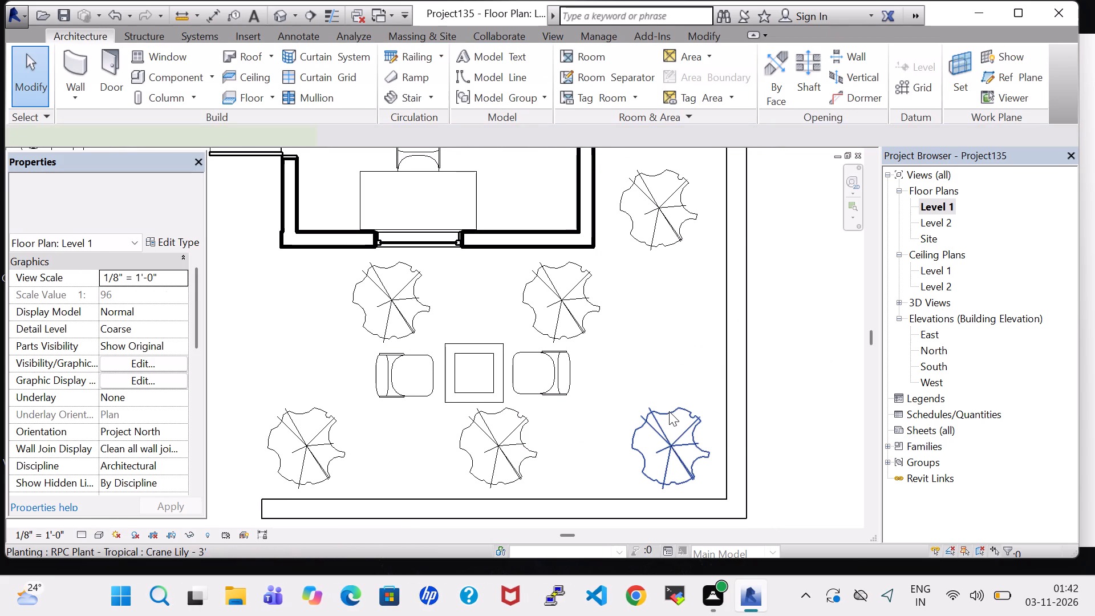
{"action": "right_click", "coordinate": [669, 411]}
{"action": "left_click", "coordinate": [735, 299]}
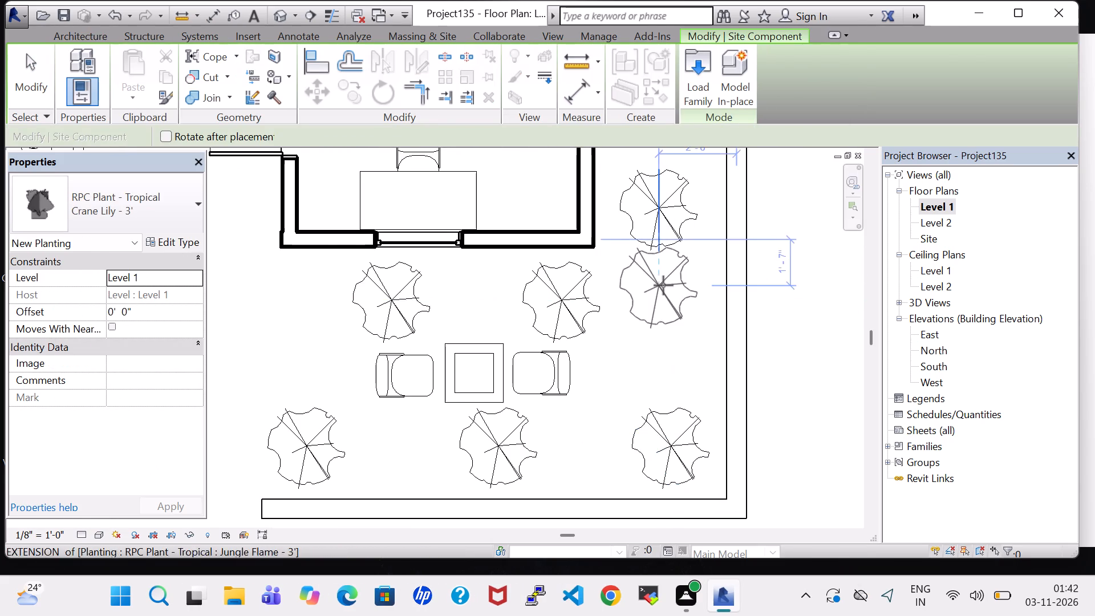
{"action": "middle_click_drag", "start_coordinate": [663, 285], "coordinate": [663, 562]}
{"action": "left_click", "coordinate": [655, 331]}
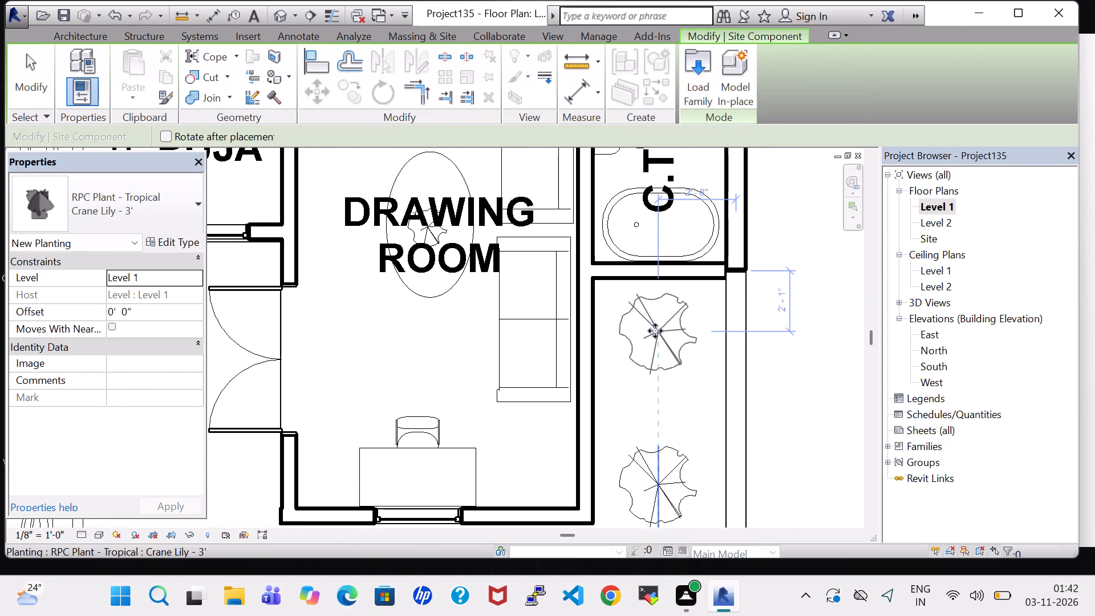
{"action": "key", "text": "Escape"}
{"action": "key", "text": "Escape"}
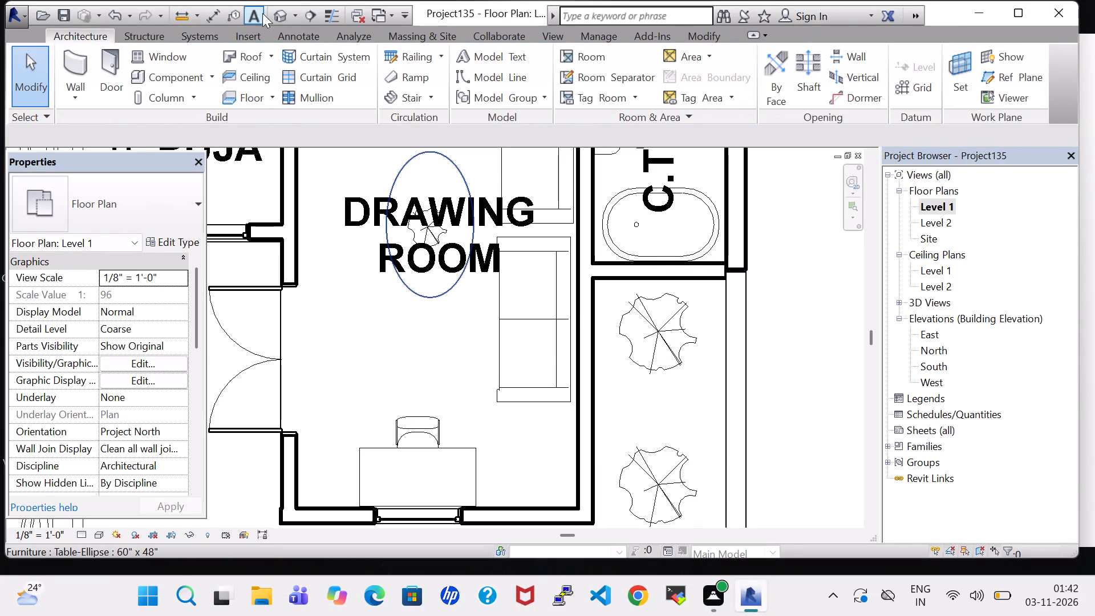
Examine the front-yard seating, side-strip plants and boundary walls in the 3D view from several angles and on the Level 1 plan.
{"action": "left_click", "coordinate": [276, 13]}
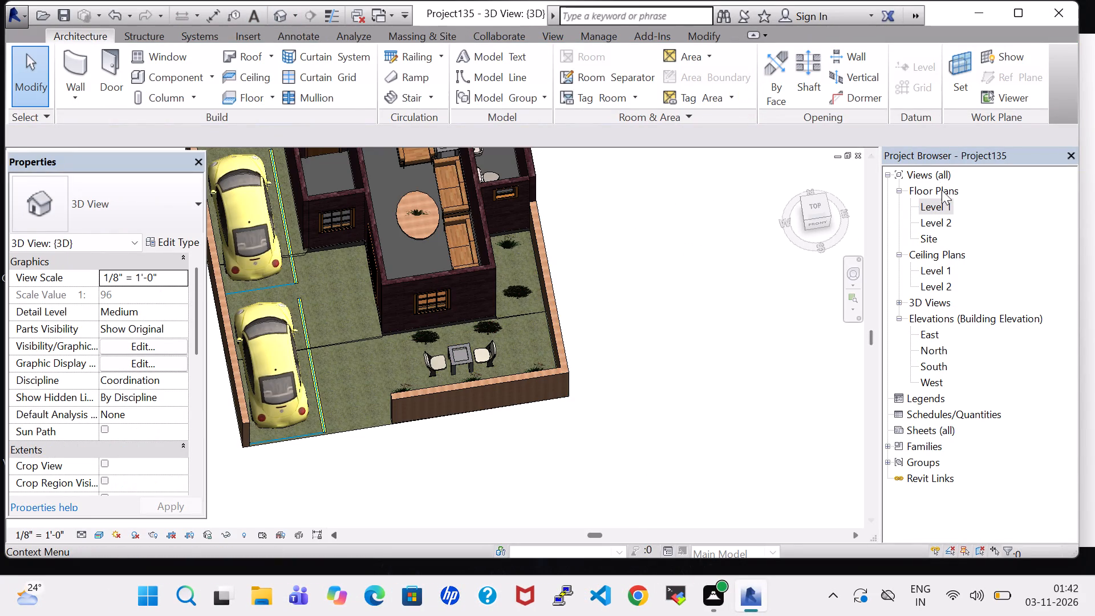
{"action": "double_click", "coordinate": [942, 205]}
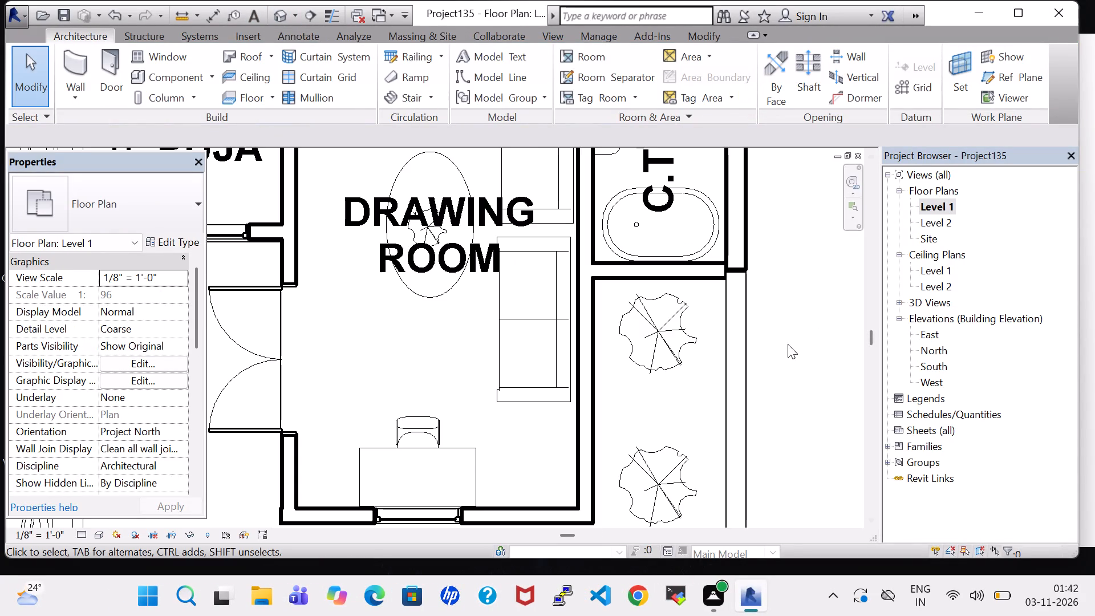
{"action": "scroll", "coordinate": [474, 429], "scroll_direction": "down", "scroll_amount": 8}
{"action": "middle_click_drag", "start_coordinate": [649, 419], "coordinate": [660, 336]}
{"action": "scroll", "coordinate": [556, 456], "scroll_direction": "up", "scroll_amount": 8}
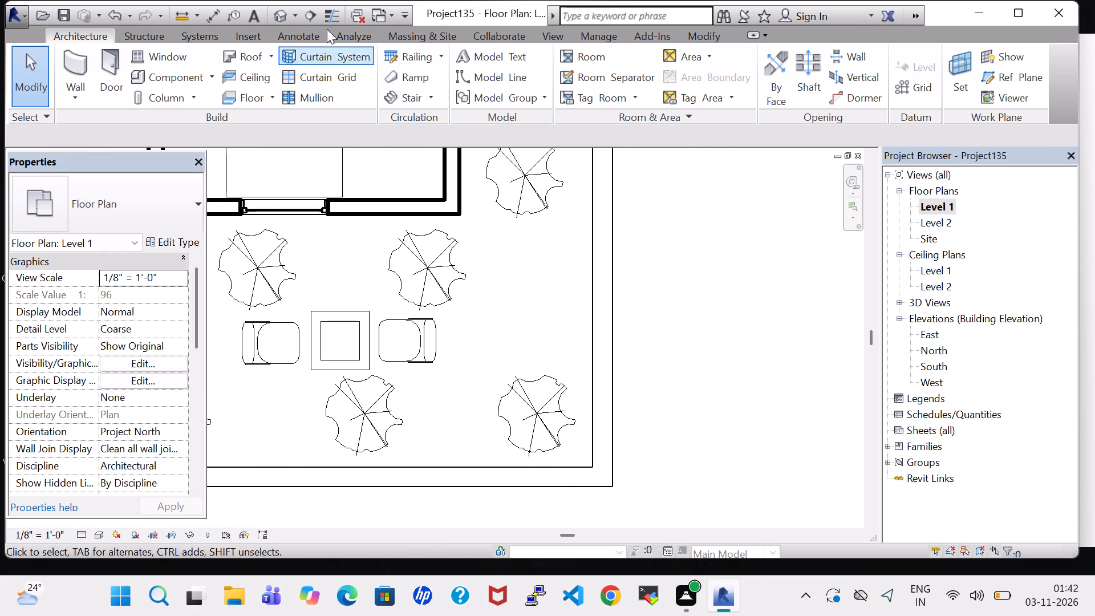
{"action": "left_click", "coordinate": [276, 20]}
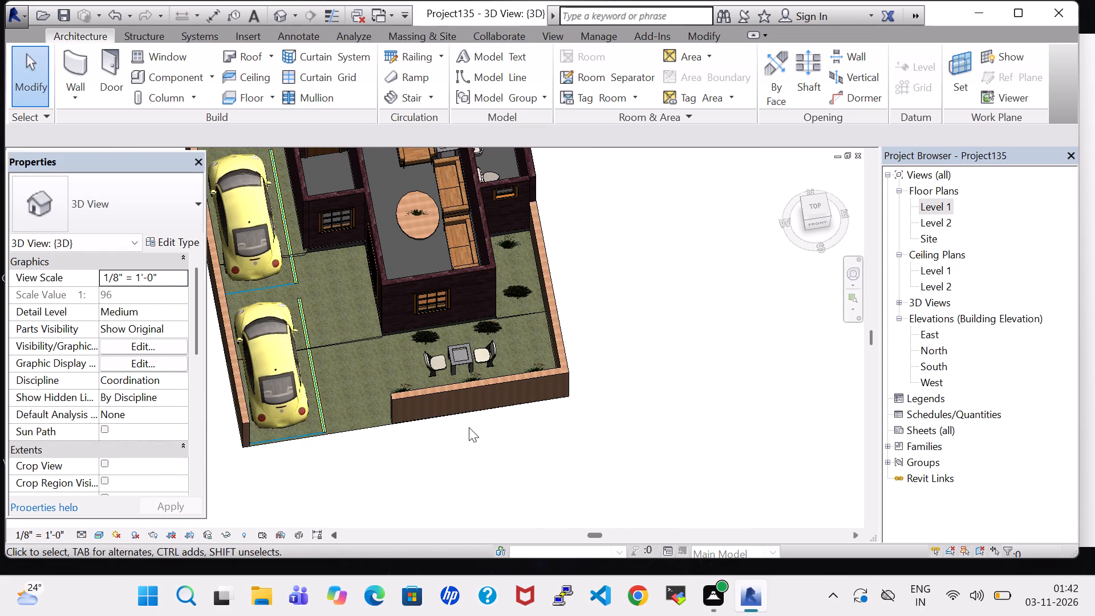
{"action": "middle_click_drag", "start_coordinate": [469, 427], "coordinate": [447, 352], "text": "shift"}
{"action": "middle_click_drag", "start_coordinate": [447, 348], "coordinate": [444, 341], "text": "shift"}
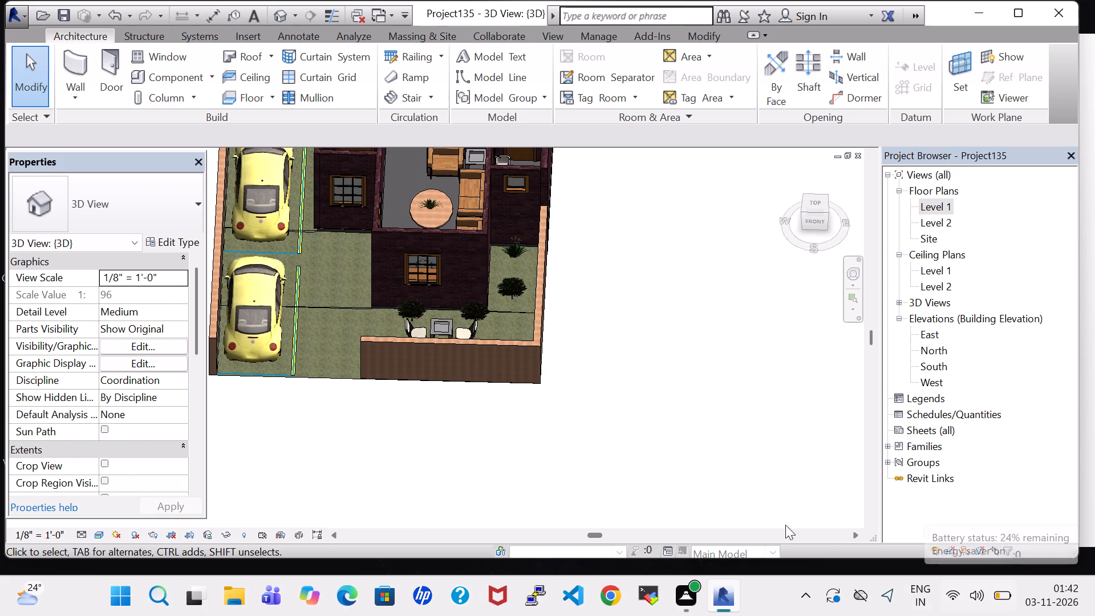
{"action": "middle_click_drag", "start_coordinate": [615, 481], "coordinate": [613, 420], "text": "shift"}
{"action": "scroll", "coordinate": [323, 423], "scroll_direction": "up", "scroll_amount": 1}
{"action": "middle_click_drag", "start_coordinate": [323, 423], "coordinate": [335, 423]}
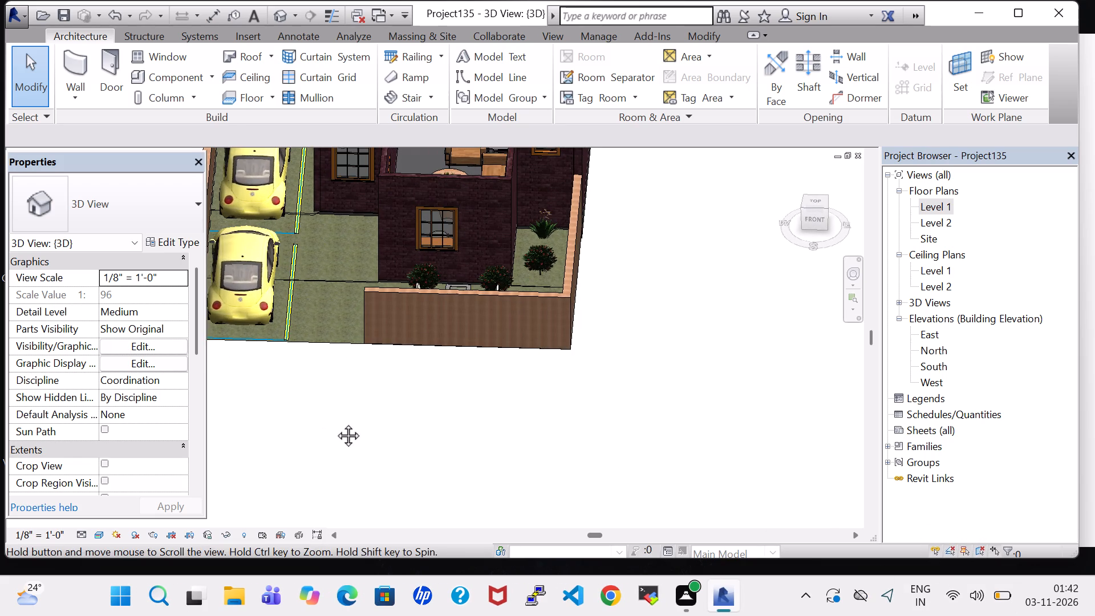
{"action": "middle_click_drag", "start_coordinate": [335, 423], "coordinate": [354, 423]}
{"action": "middle_click_drag", "start_coordinate": [363, 415], "coordinate": [367, 479]}
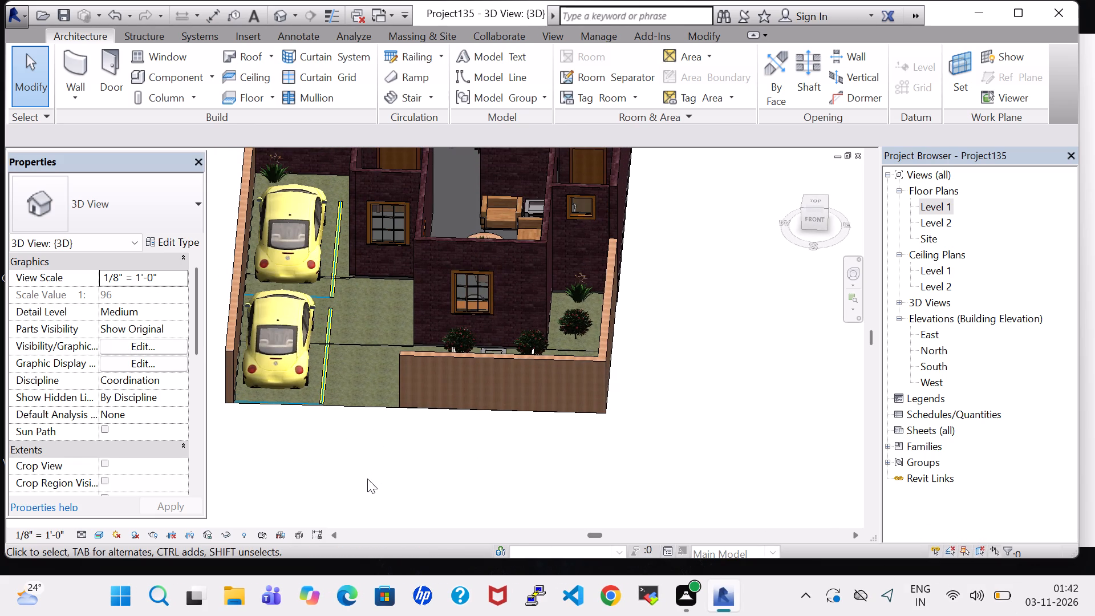
{"action": "middle_click_drag", "start_coordinate": [367, 479], "coordinate": [427, 486]}
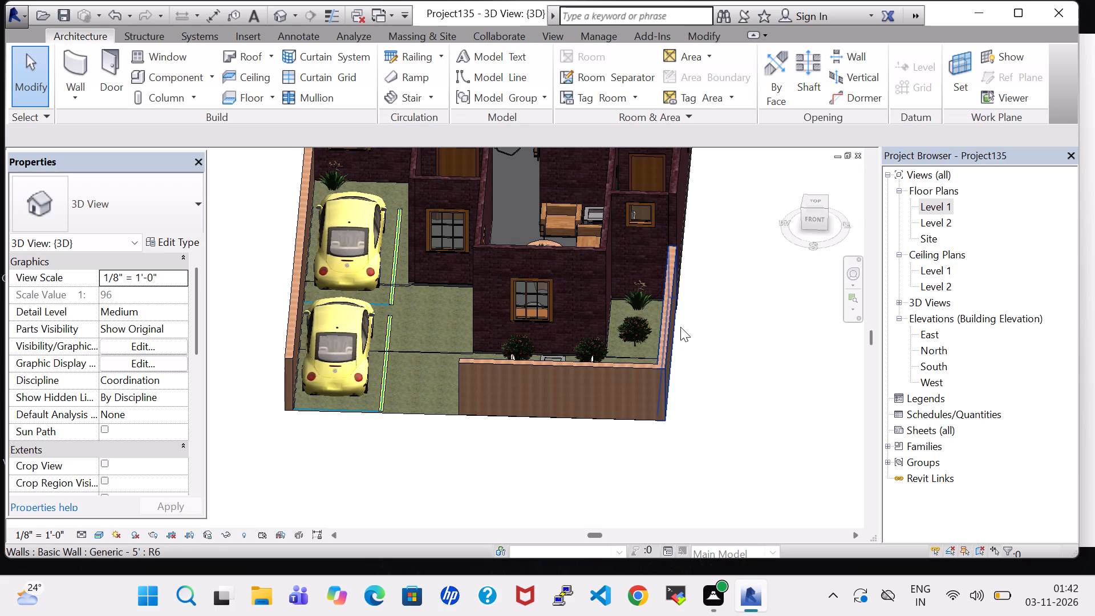
{"action": "middle_click_drag", "start_coordinate": [680, 327], "coordinate": [698, 341]}
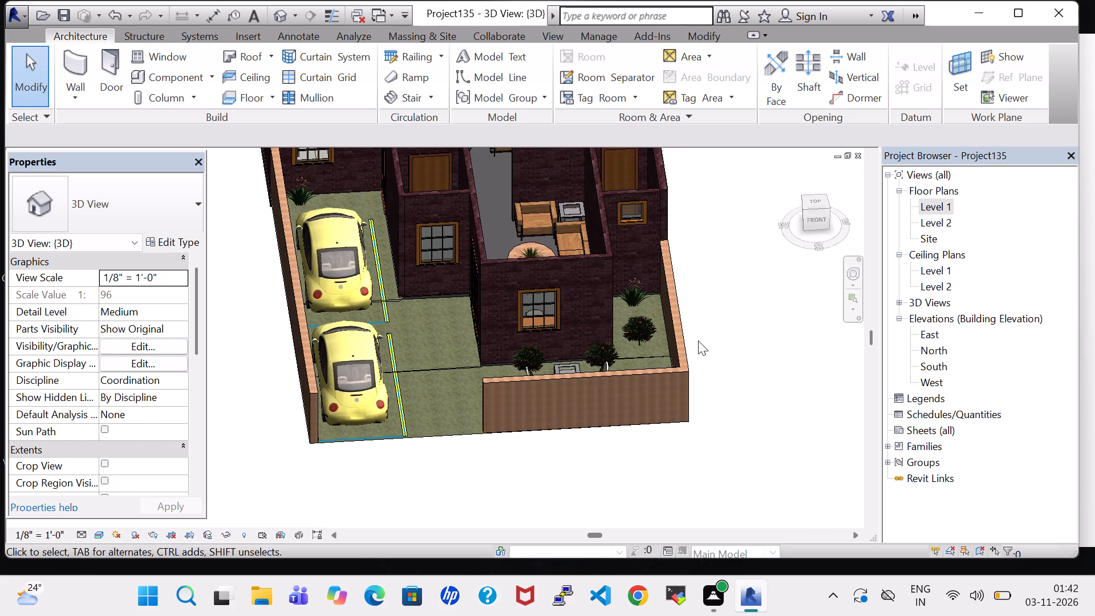
On the Level 1 plan, place a tagged room over the front-yard seating area and name it LAWN.
{"action": "double_click", "coordinate": [936, 202]}
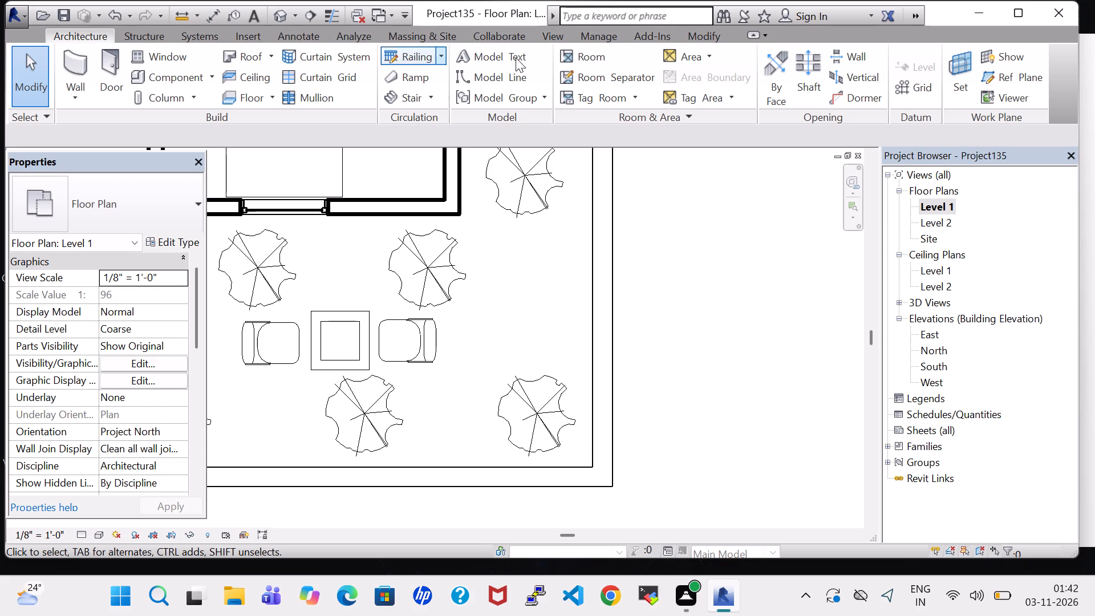
{"action": "left_click", "coordinate": [589, 56]}
{"action": "left_click", "coordinate": [347, 354]}
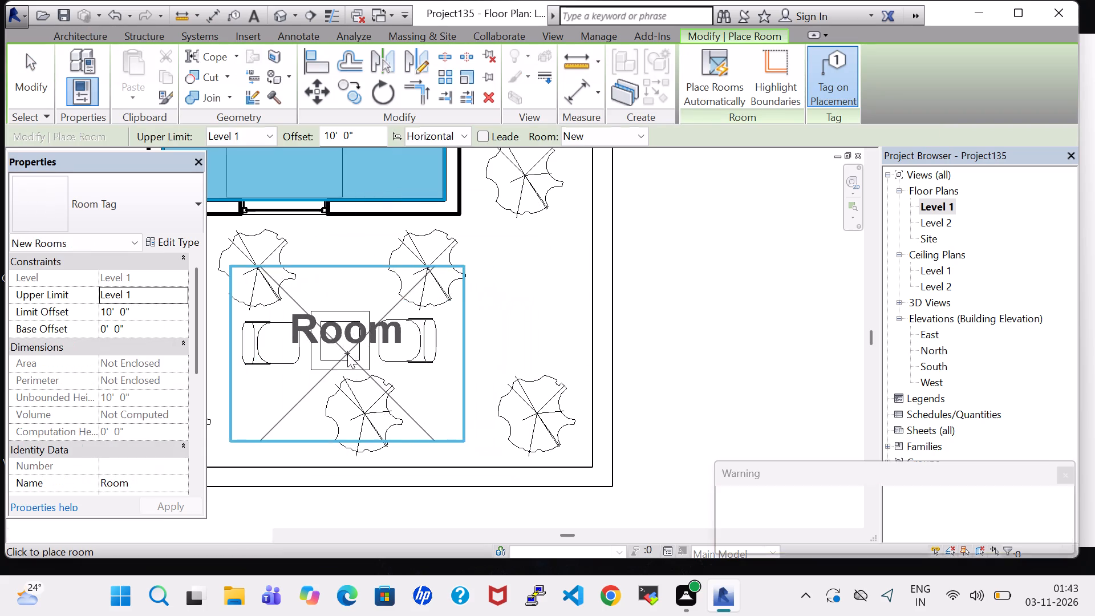
{"action": "left_click", "coordinate": [1063, 469]}
{"action": "key", "text": "Escape"}
{"action": "key", "text": "Escape"}
{"action": "double_click", "coordinate": [333, 327]}
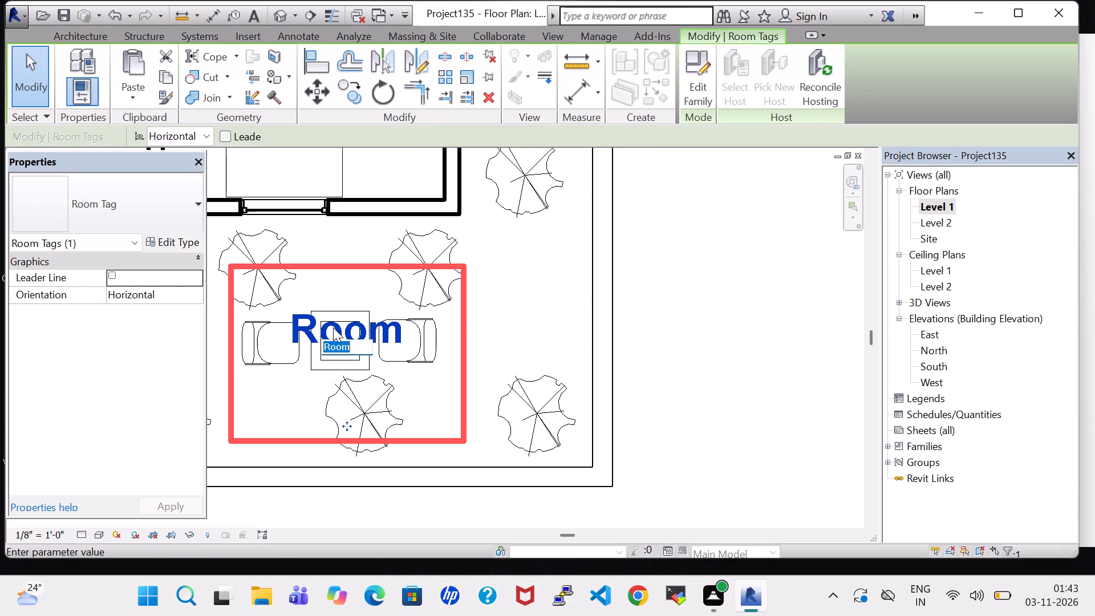
{"action": "key", "text": "BackSpace"}
{"action": "type", "text": "LAWN"}
{"action": "key", "text": "Return"}
{"action": "left_click", "coordinate": [719, 314]}
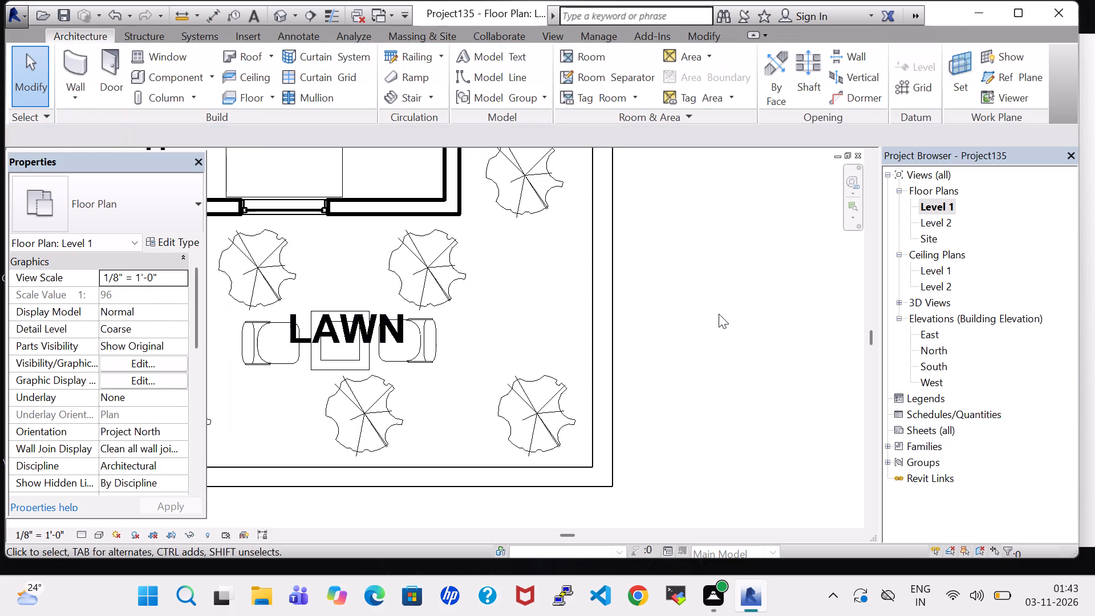
Examine the whole Level 1 plan, checking the room labels, furniture, parking and front-yard layout.
{"action": "scroll", "coordinate": [710, 314], "scroll_direction": "down", "scroll_amount": 7}
{"action": "middle_click_drag", "start_coordinate": [693, 294], "coordinate": [701, 433]}
{"action": "scroll", "coordinate": [701, 433], "scroll_direction": "down", "scroll_amount": 4}
{"action": "middle_click_drag", "start_coordinate": [709, 422], "coordinate": [675, 402]}
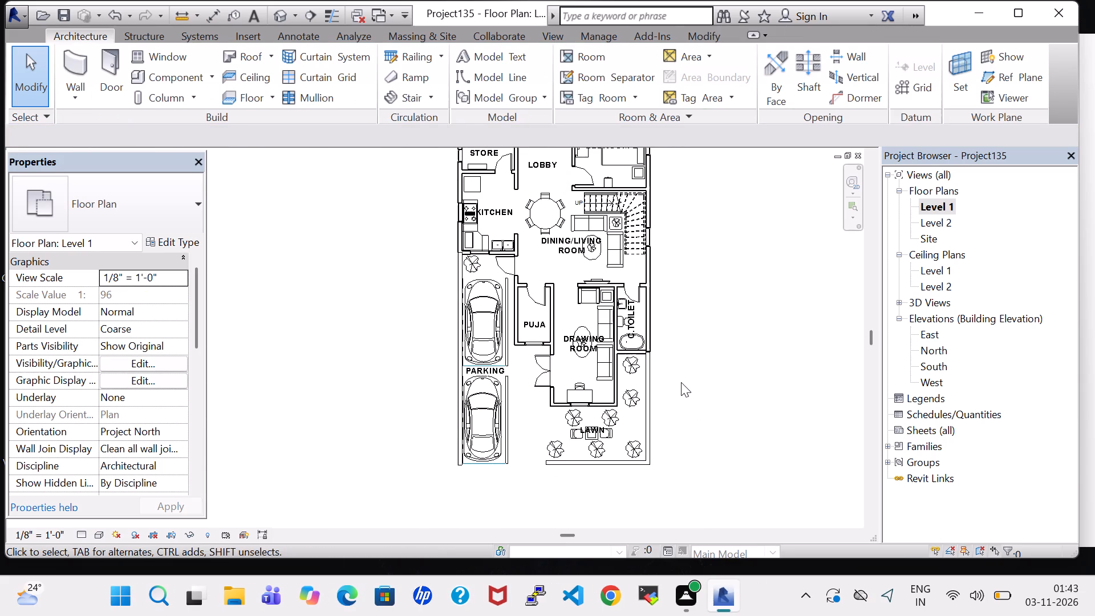
{"action": "scroll", "coordinate": [681, 379], "scroll_direction": "down", "scroll_amount": 2}
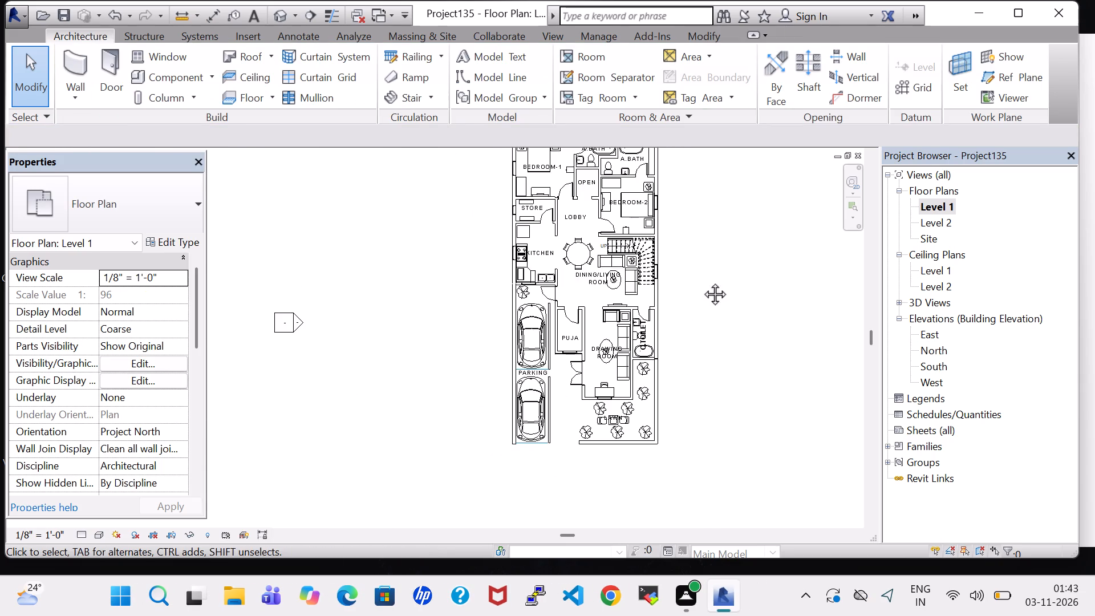
{"action": "middle_click", "coordinate": [702, 281]}
{"action": "middle_click_drag", "start_coordinate": [702, 281], "coordinate": [709, 309]}
{"action": "scroll", "coordinate": [476, 299], "scroll_direction": "up", "scroll_amount": 7}
{"action": "middle_click_drag", "start_coordinate": [477, 298], "coordinate": [611, 328]}
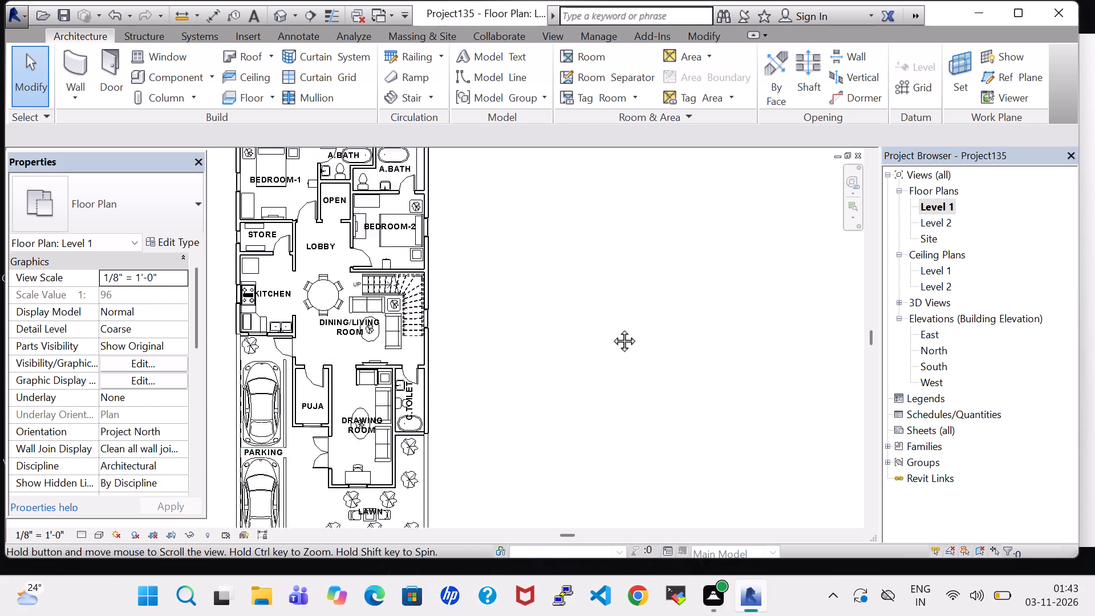
{"action": "middle_click_drag", "start_coordinate": [611, 328], "coordinate": [747, 342]}
{"action": "scroll", "coordinate": [697, 336], "scroll_direction": "down", "scroll_amount": 1}
{"action": "middle_click_drag", "start_coordinate": [697, 336], "coordinate": [690, 317]}
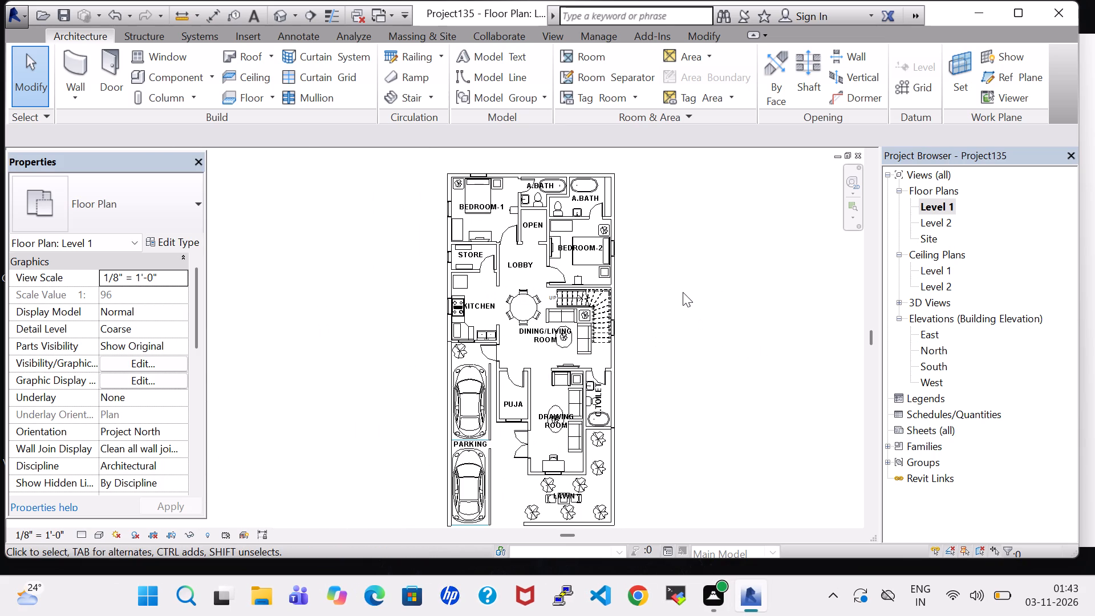
{"action": "middle_click_drag", "start_coordinate": [683, 292], "coordinate": [688, 279]}
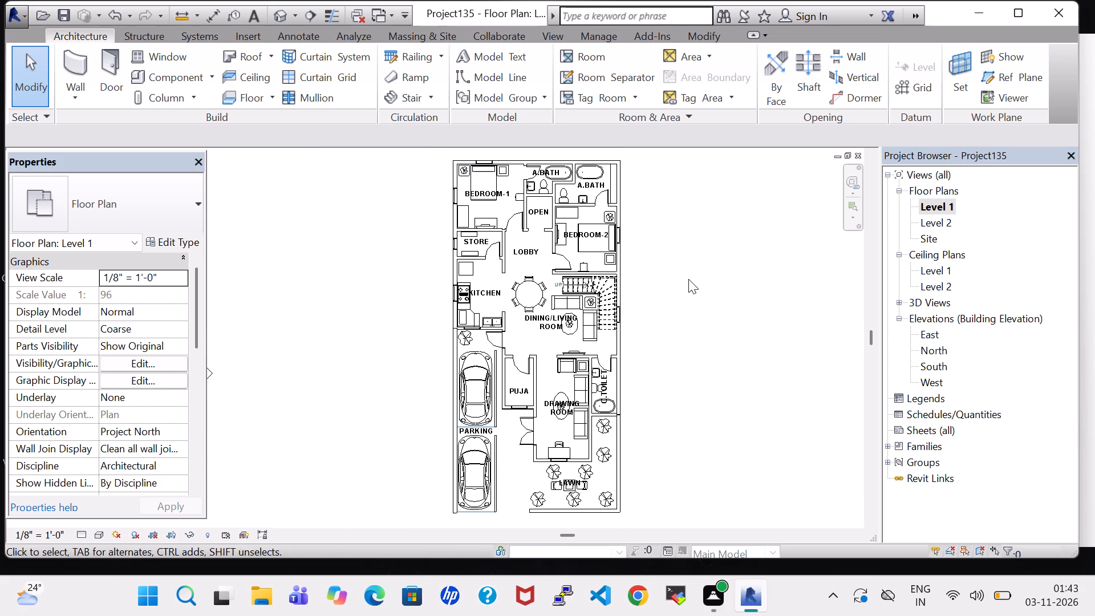
{"action": "left_click", "coordinate": [688, 279]}
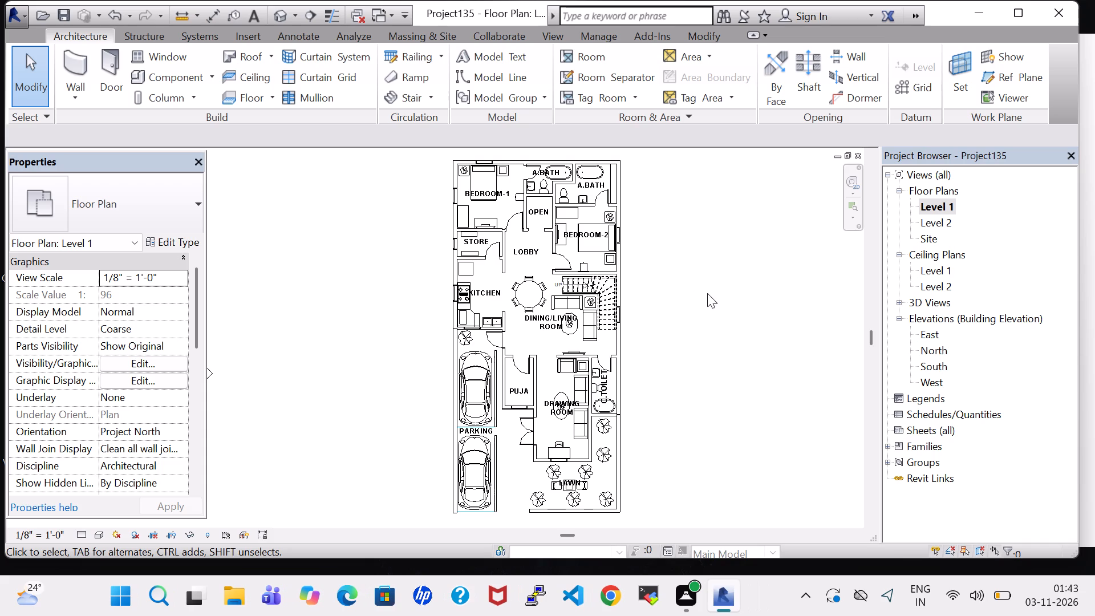
{"action": "scroll", "coordinate": [732, 363], "scroll_direction": "up", "scroll_amount": 3}
{"action": "middle_click_drag", "start_coordinate": [655, 422], "coordinate": [737, 310]}
{"action": "scroll", "coordinate": [655, 422], "scroll_direction": "up", "scroll_amount": 1}
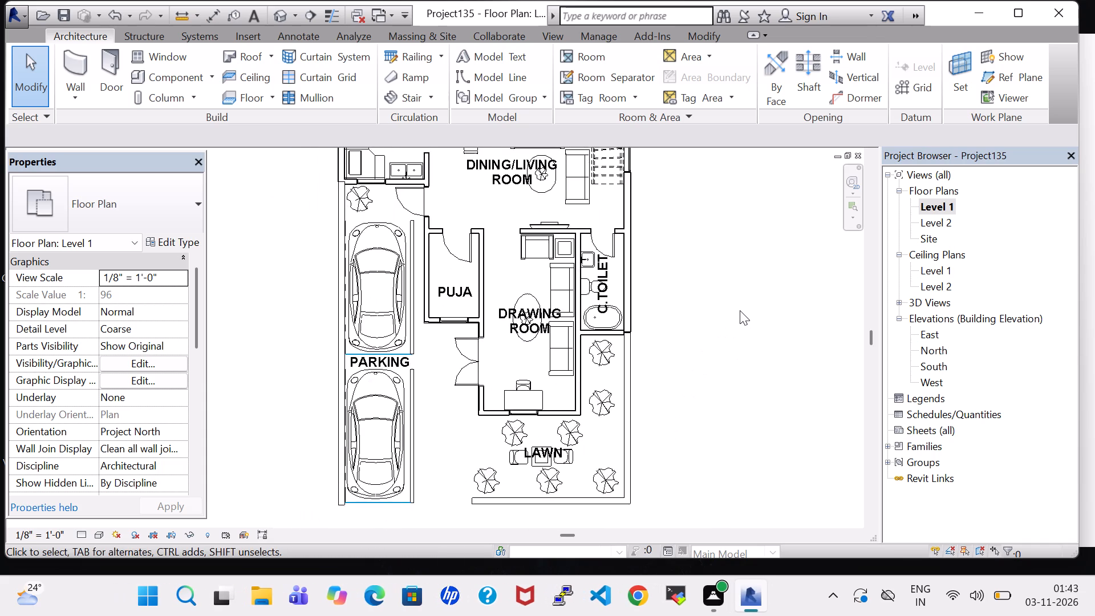
{"action": "scroll", "coordinate": [740, 310], "scroll_direction": "down", "scroll_amount": 5}
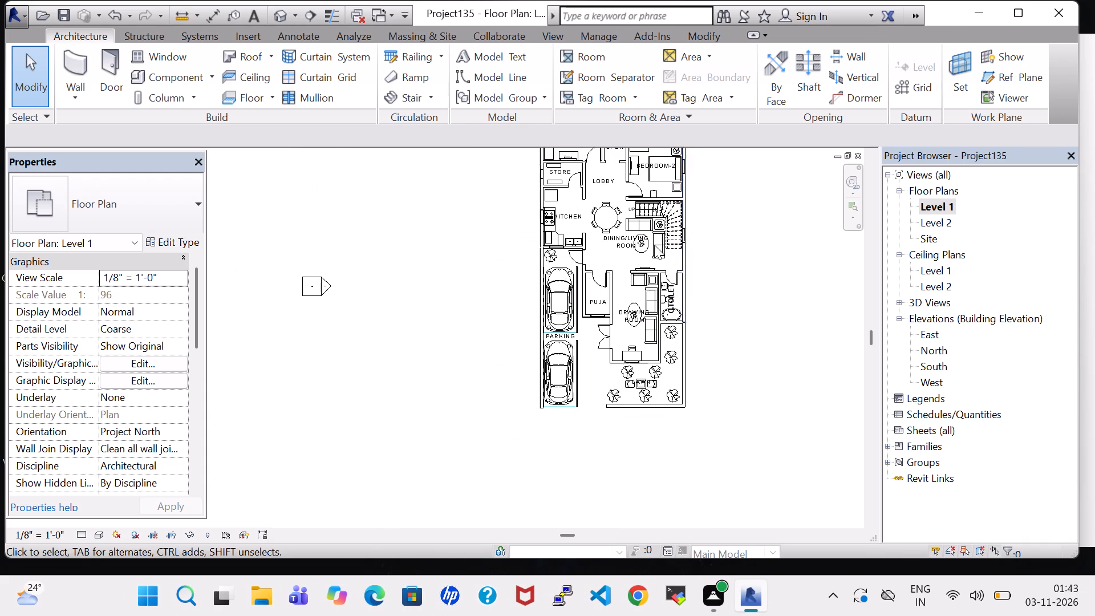
Examine the parking, front yard, drawing room and common toilet in the 3D view from above and at an angle.
{"action": "left_click", "coordinate": [281, 13]}
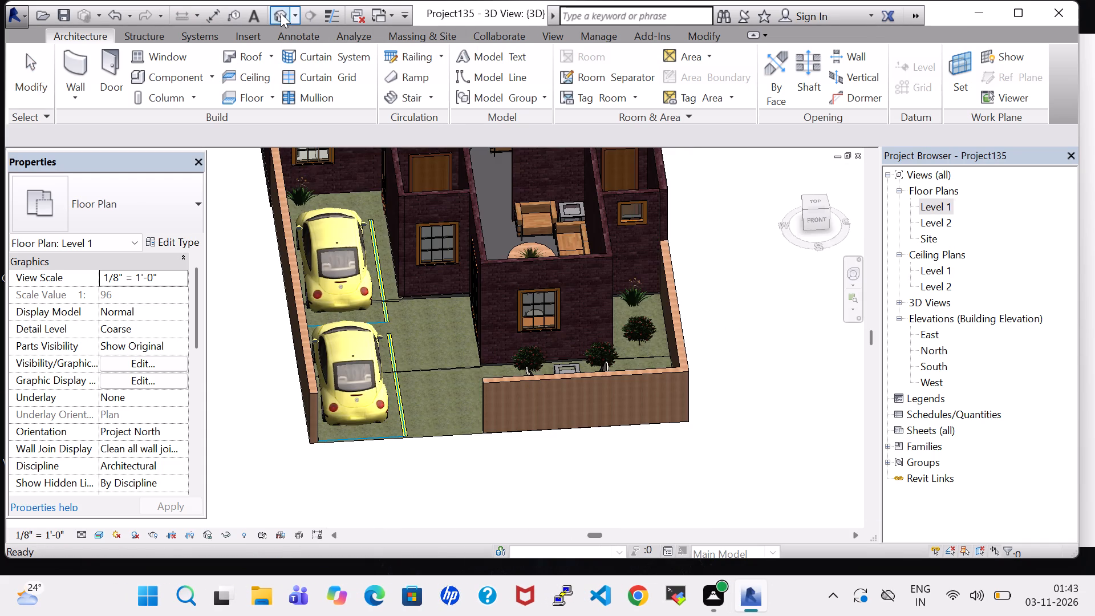
{"action": "middle_click_drag", "start_coordinate": [452, 453], "coordinate": [453, 503], "text": "shift"}
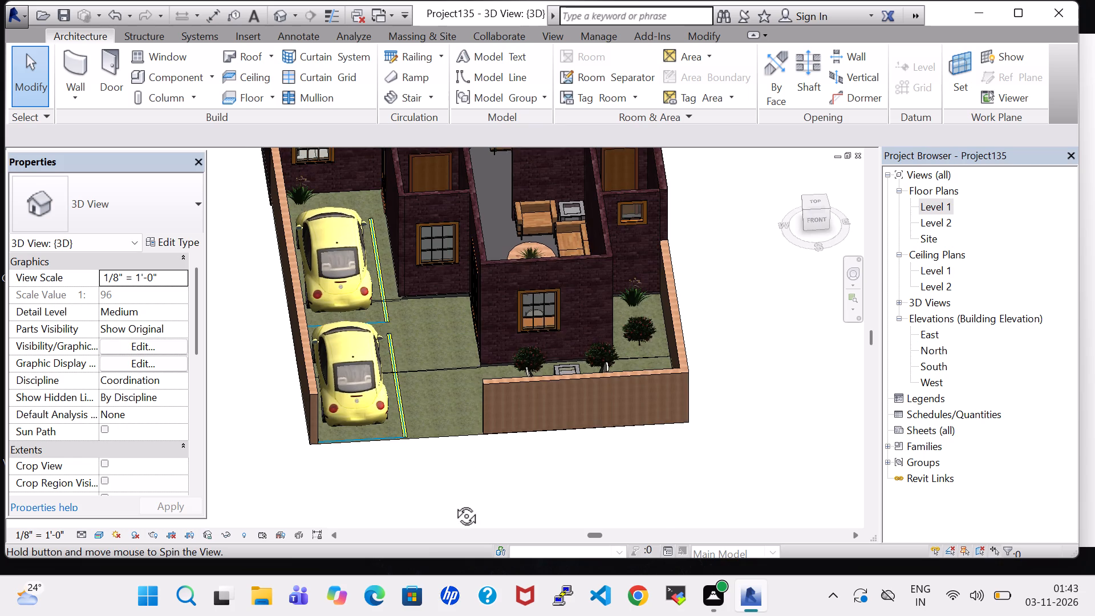
{"action": "middle_click_drag", "start_coordinate": [453, 503], "coordinate": [453, 508], "text": "shift"}
{"action": "middle_click_drag", "start_coordinate": [769, 304], "coordinate": [748, 377], "text": "shift"}
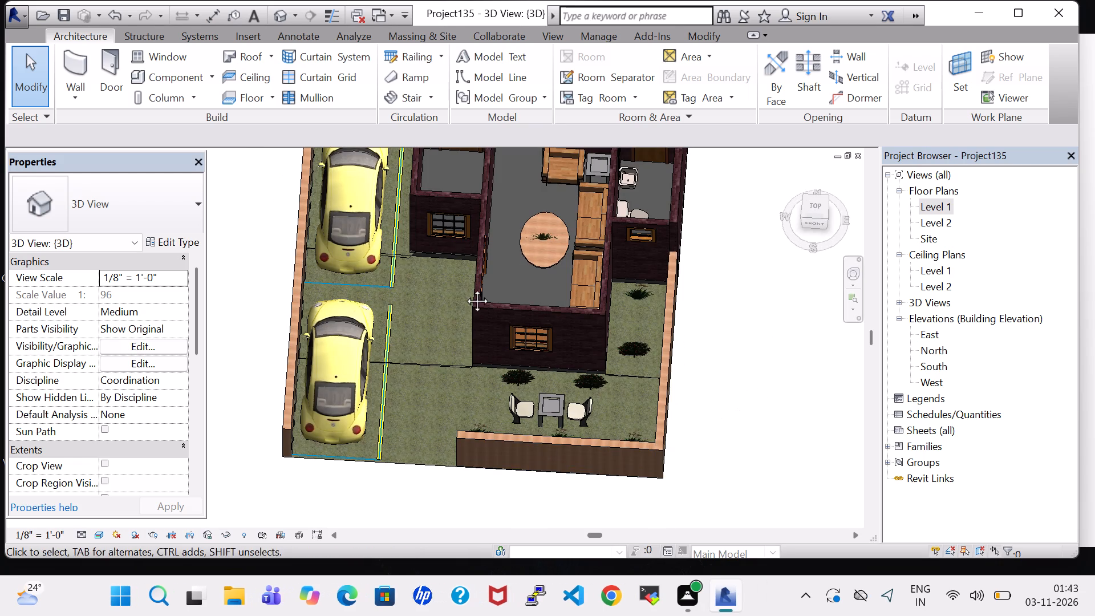
{"action": "middle_click_drag", "start_coordinate": [464, 288], "coordinate": [480, 420]}
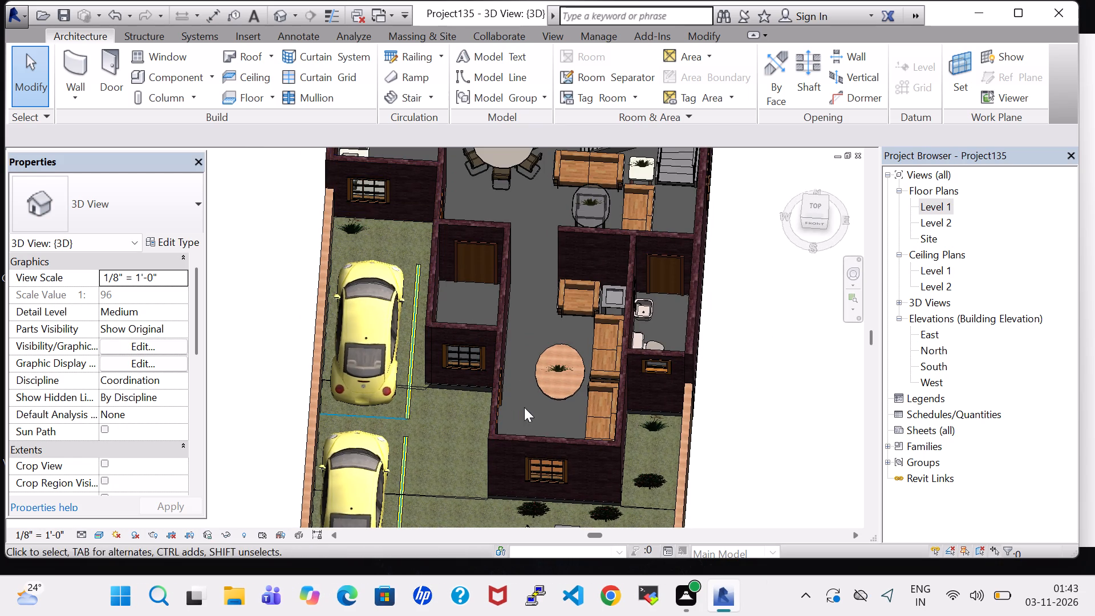
{"action": "middle_click_drag", "start_coordinate": [558, 352], "coordinate": [559, 447], "text": "shift"}
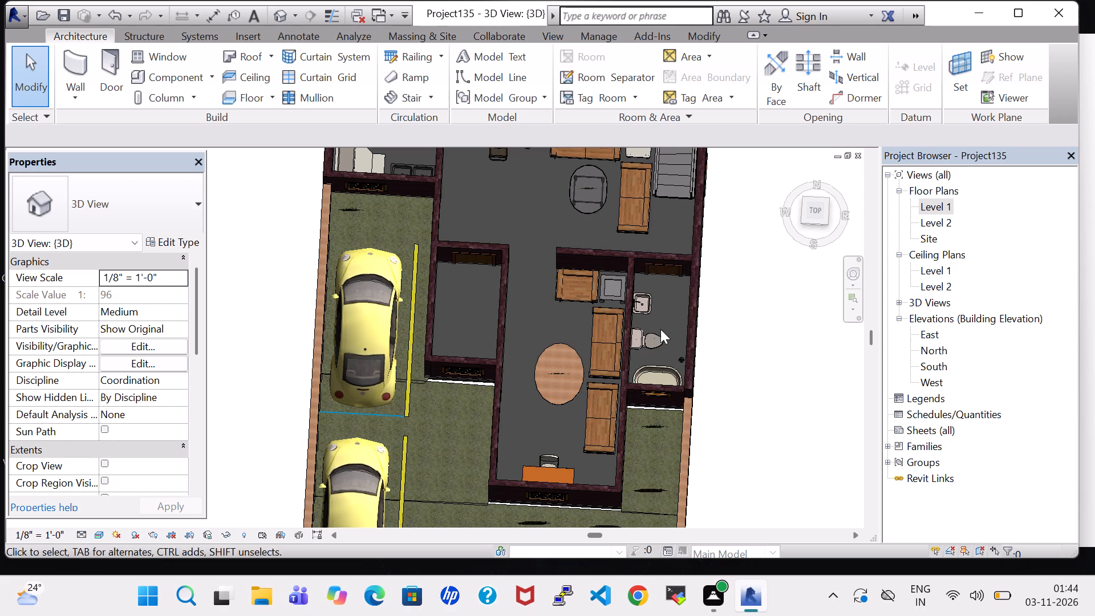
{"action": "scroll", "coordinate": [658, 319], "scroll_direction": "up", "scroll_amount": 5}
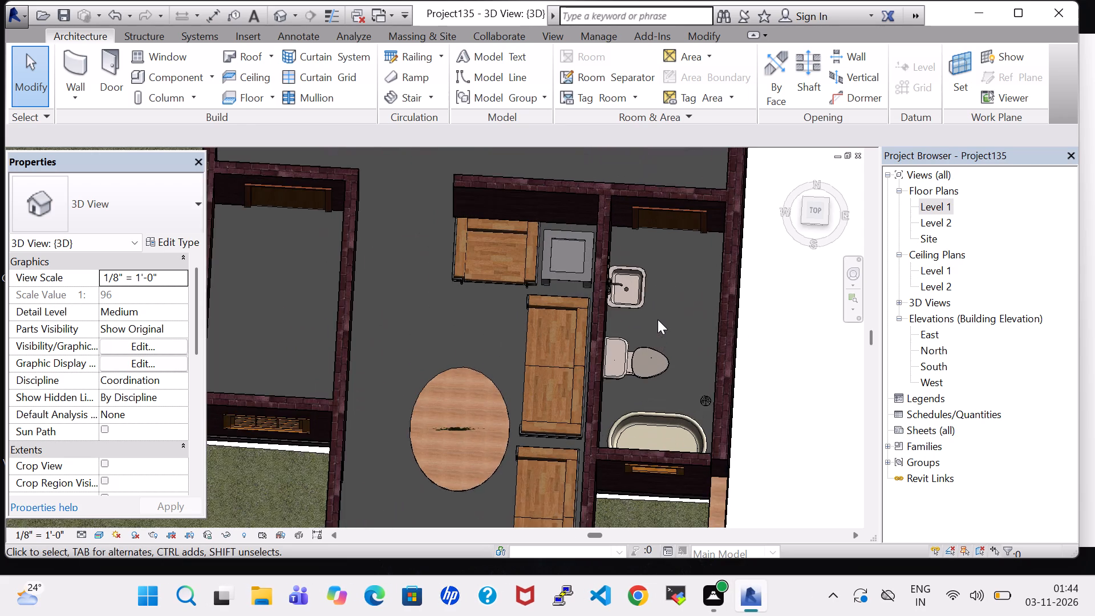
{"action": "scroll", "coordinate": [658, 319], "scroll_direction": "up", "scroll_amount": 1}
{"action": "middle_click_drag", "start_coordinate": [658, 319], "coordinate": [602, 297], "text": "shift"}
{"action": "middle_click", "coordinate": [602, 297], "text": "shift"}
{"action": "scroll", "coordinate": [602, 297], "scroll_direction": "up", "scroll_amount": 3}
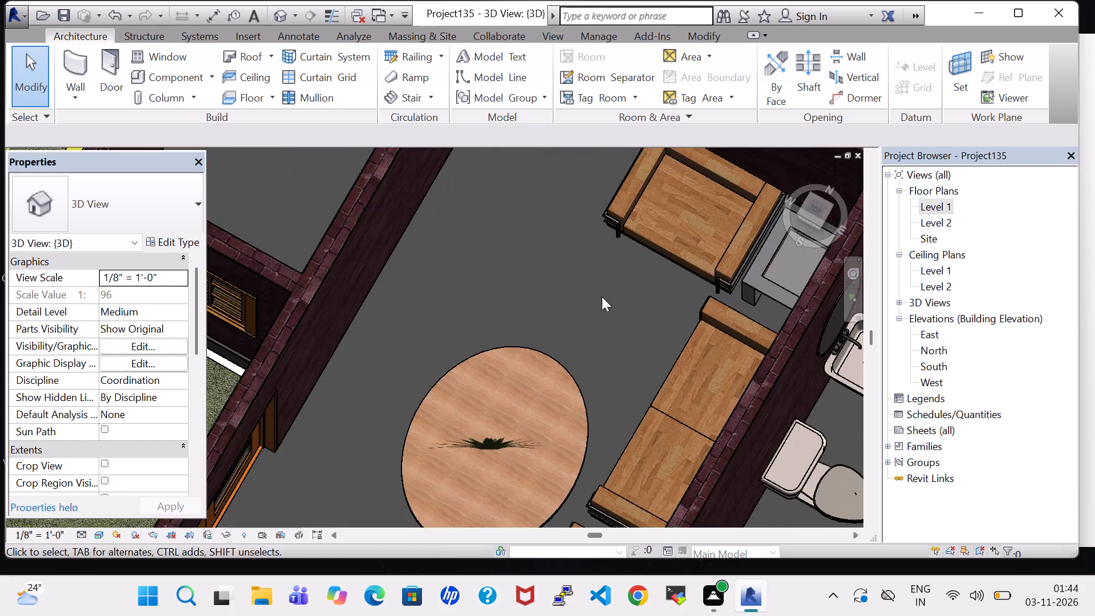
{"action": "scroll", "coordinate": [602, 297], "scroll_direction": "down", "scroll_amount": 5}
{"action": "middle_click_drag", "start_coordinate": [778, 346], "coordinate": [748, 465], "text": "shift"}
{"action": "middle_click_drag", "start_coordinate": [748, 465], "coordinate": [765, 418]}
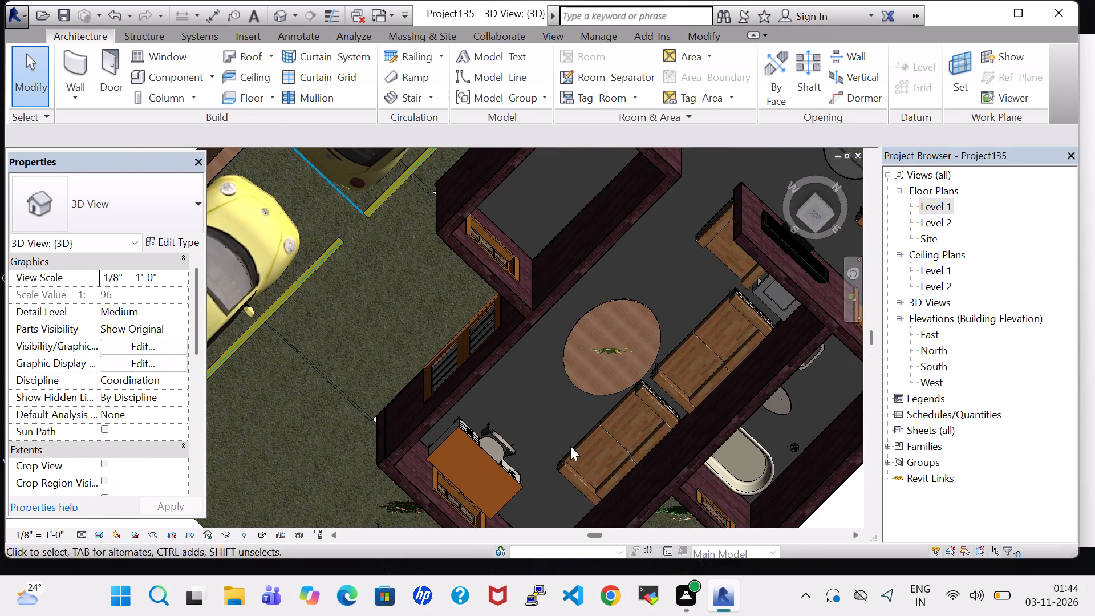
{"action": "middle_click_drag", "start_coordinate": [570, 446], "coordinate": [635, 396], "text": "shift"}
{"action": "middle_click_drag", "start_coordinate": [545, 327], "coordinate": [549, 340]}
{"action": "middle_click_drag", "start_coordinate": [550, 384], "coordinate": [549, 397]}
{"action": "middle_click_drag", "start_coordinate": [547, 418], "coordinate": [542, 454]}
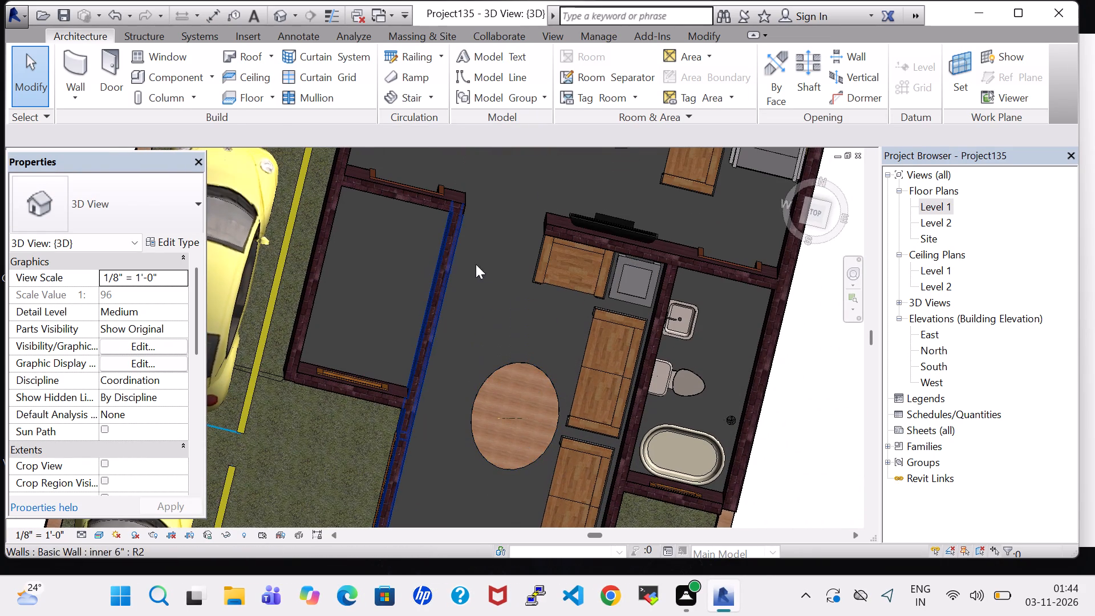
Examine the living and dining area, kitchen, store, bedrooms and attached baths from above in the 3D view.
{"action": "middle_click_drag", "start_coordinate": [483, 266], "coordinate": [480, 343]}
{"action": "middle_click_drag", "start_coordinate": [480, 349], "coordinate": [480, 388]}
{"action": "middle_click_drag", "start_coordinate": [709, 269], "coordinate": [694, 365]}
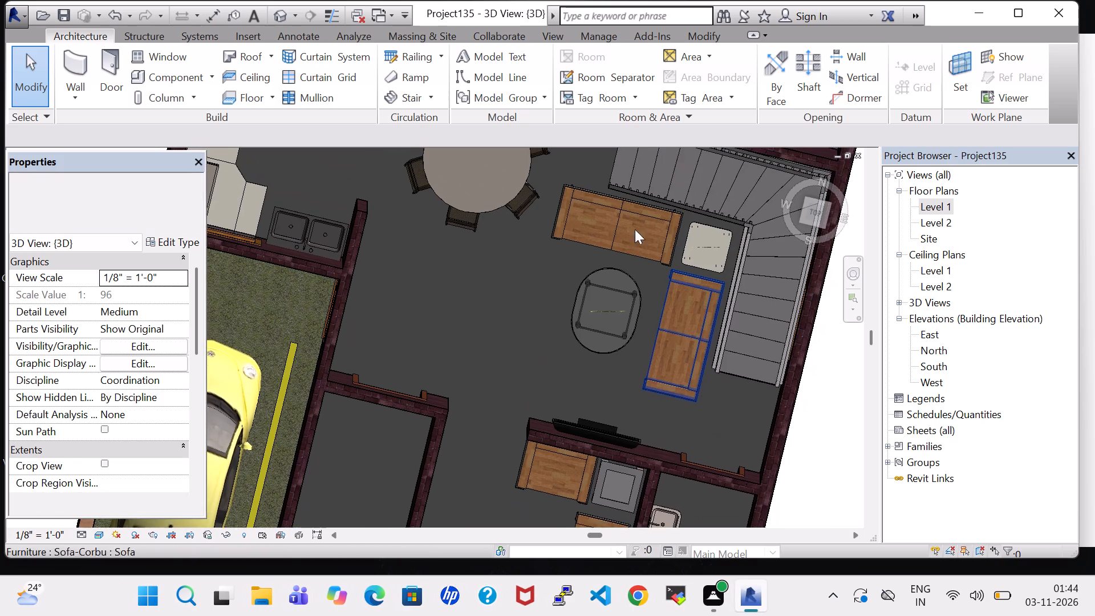
{"action": "scroll", "coordinate": [628, 272], "scroll_direction": "up", "scroll_amount": 1}
{"action": "middle_click_drag", "start_coordinate": [415, 275], "coordinate": [490, 425]}
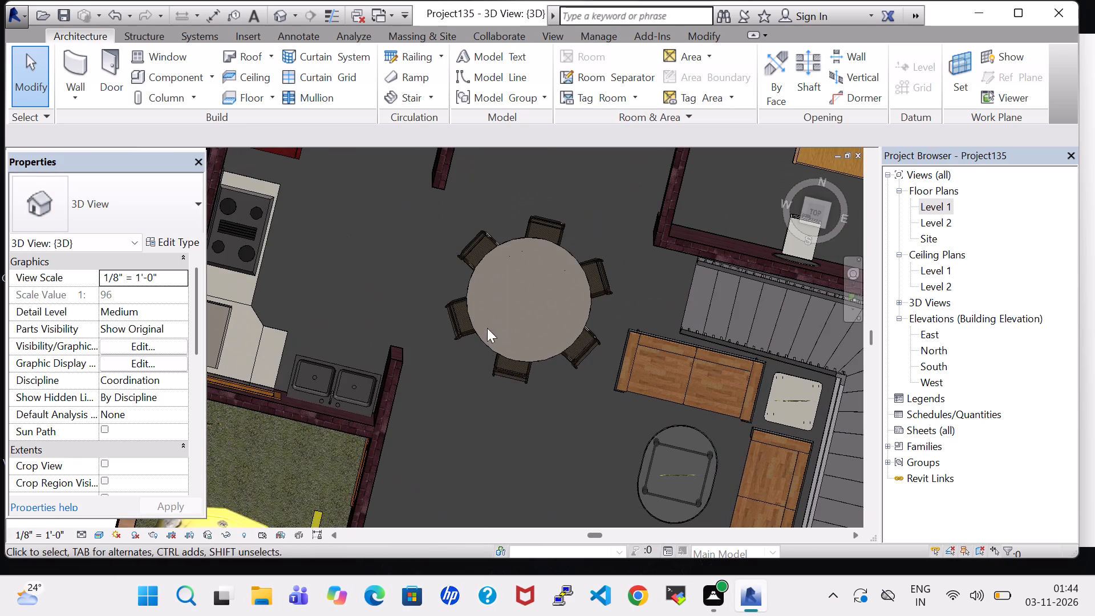
{"action": "middle_click_drag", "start_coordinate": [307, 269], "coordinate": [353, 393]}
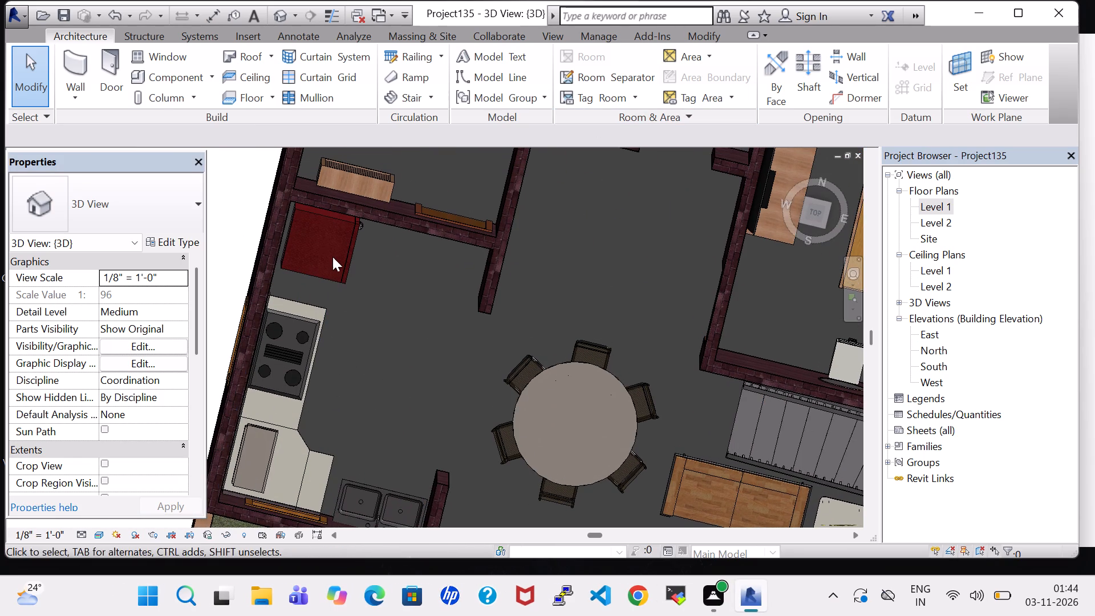
{"action": "middle_click_drag", "start_coordinate": [591, 316], "coordinate": [591, 391]}
{"action": "middle_click", "coordinate": [591, 392]}
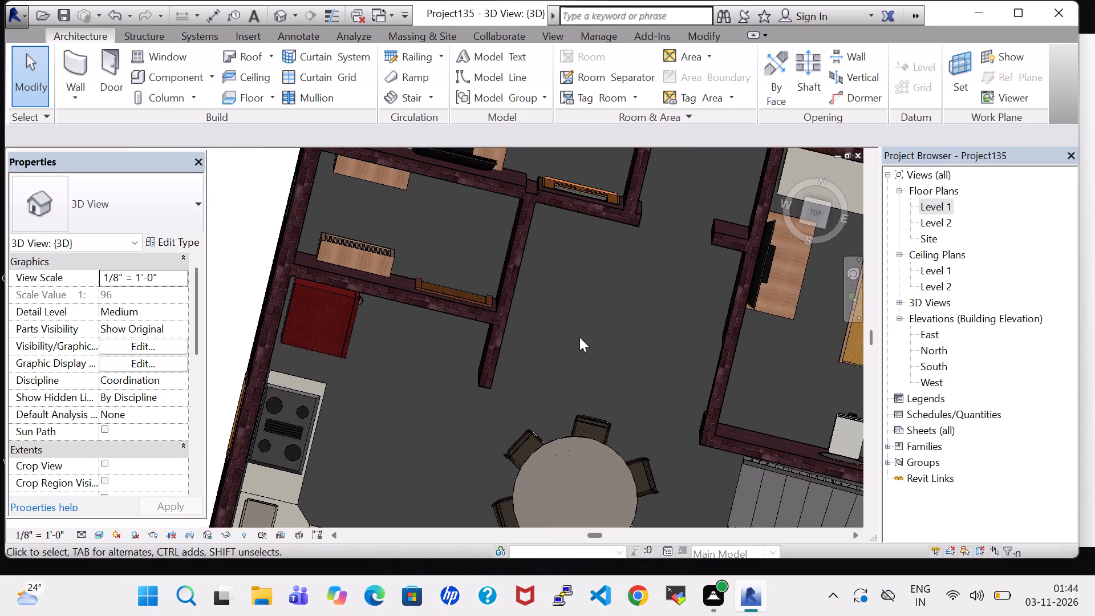
{"action": "scroll", "coordinate": [579, 337], "scroll_direction": "down", "scroll_amount": 4}
{"action": "middle_click", "coordinate": [577, 287]}
{"action": "middle_click_drag", "start_coordinate": [575, 290], "coordinate": [566, 374]}
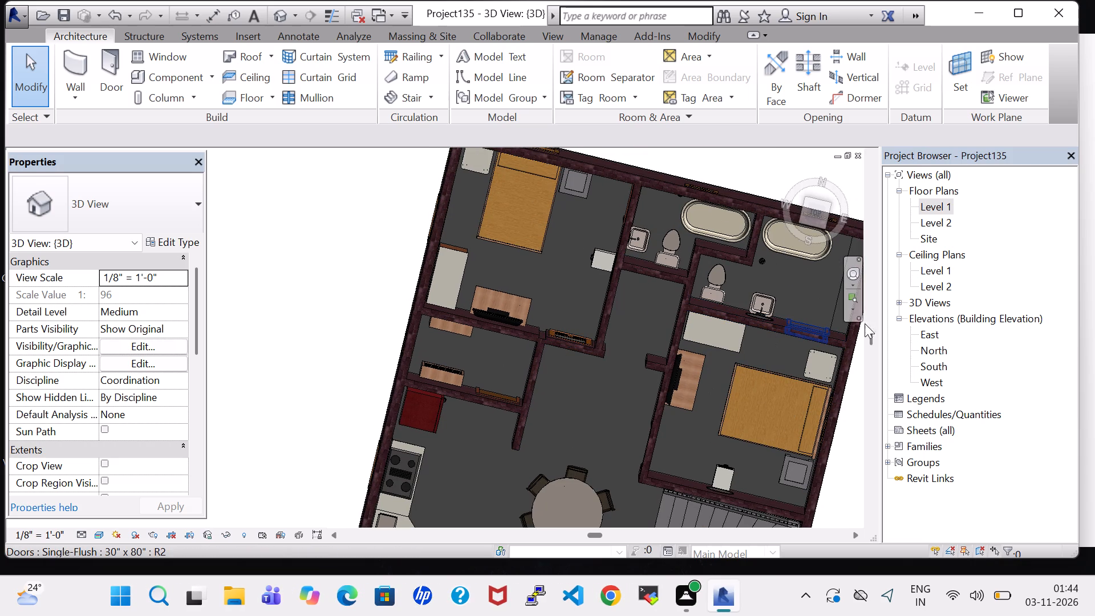
From the Level 1 plan, start a footprint roof on Level 2 with Defines slope off and draw a 30'-8" boundary line along the rear wall.
{"action": "double_click", "coordinate": [928, 208]}
{"action": "scroll", "coordinate": [513, 242], "scroll_direction": "down", "scroll_amount": 1}
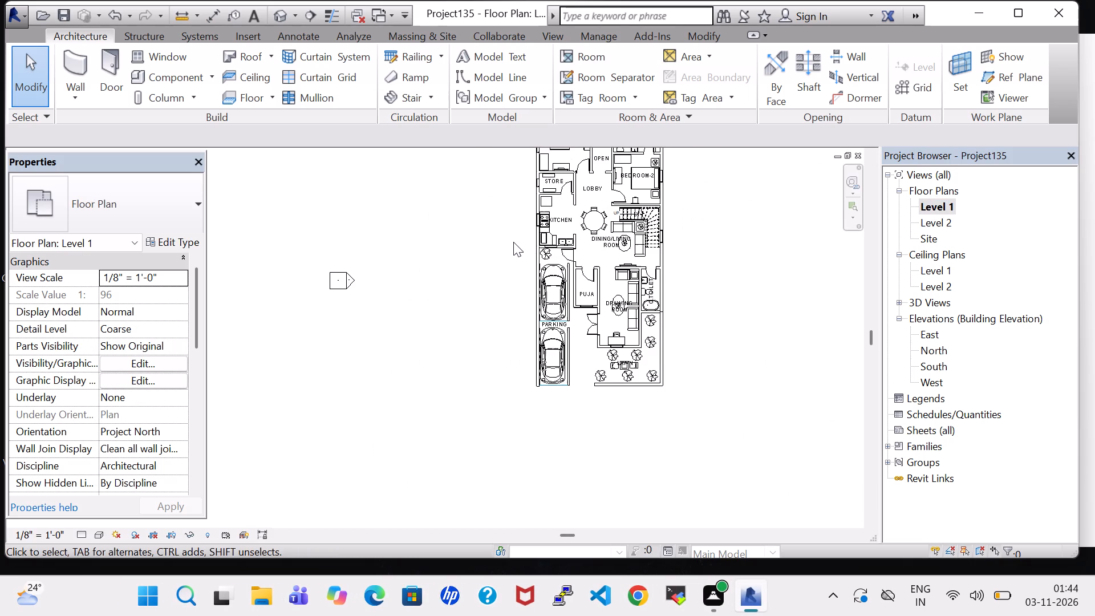
{"action": "middle_click_drag", "start_coordinate": [525, 237], "coordinate": [532, 299]}
{"action": "left_click", "coordinate": [242, 53]}
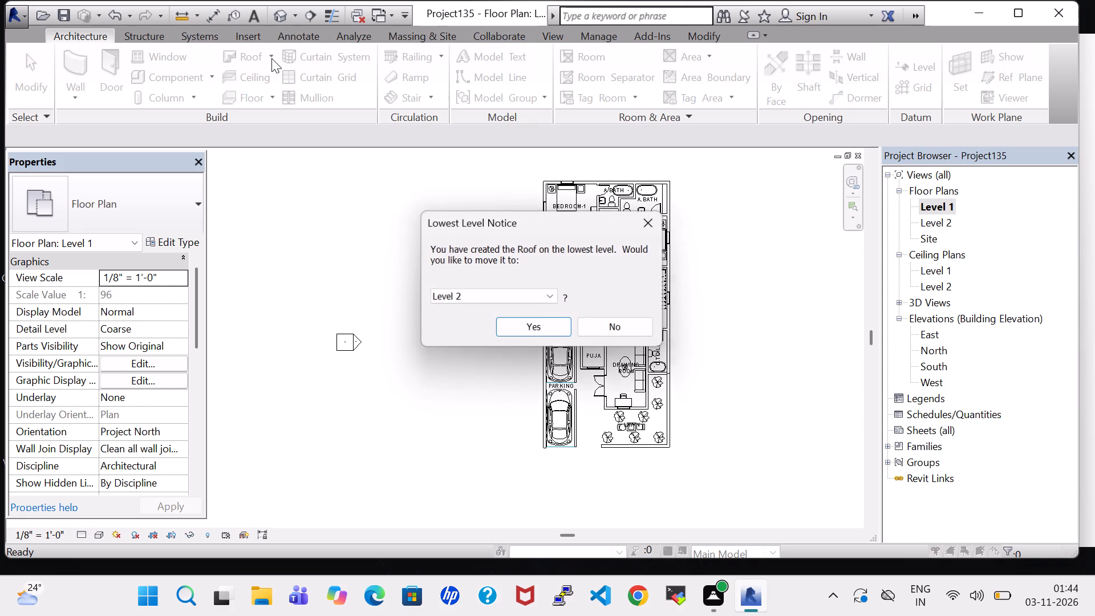
{"action": "double_click", "coordinate": [533, 330]}
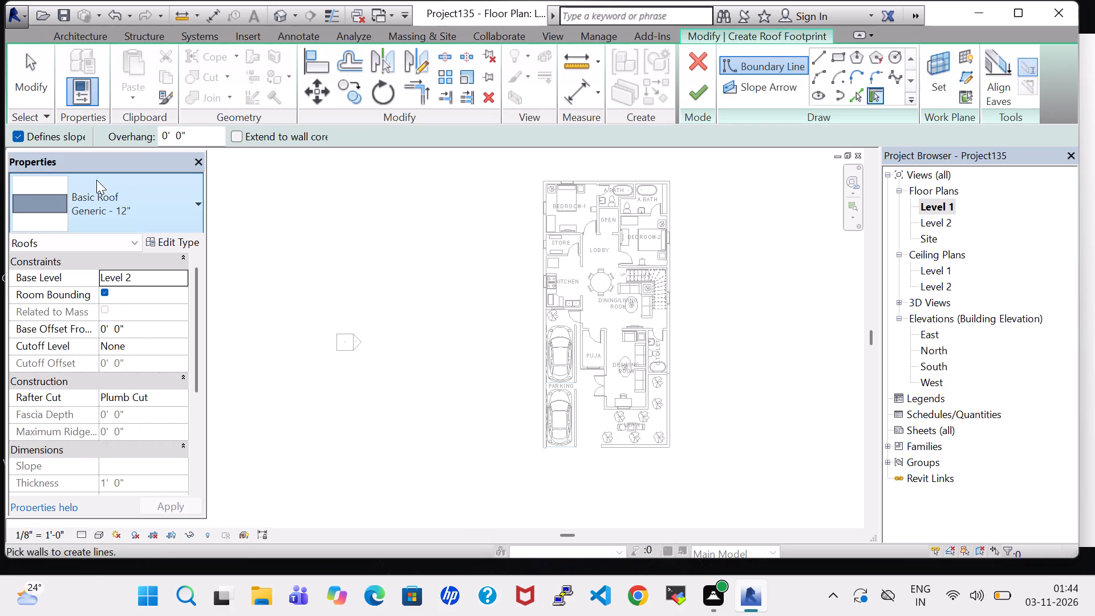
{"action": "left_click", "coordinate": [21, 137]}
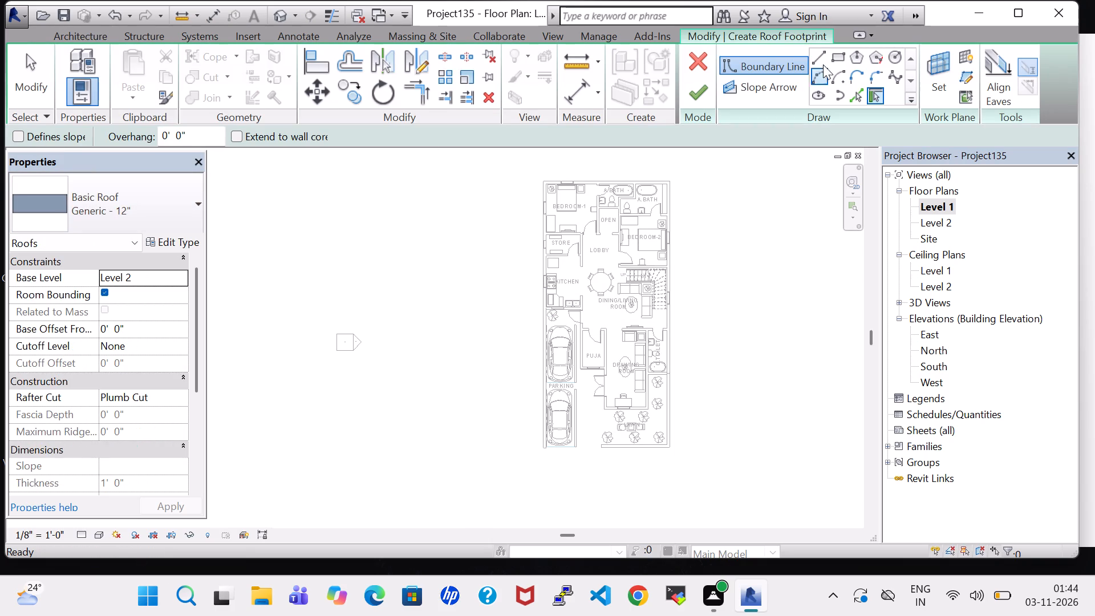
{"action": "left_click", "coordinate": [824, 57]}
{"action": "scroll", "coordinate": [573, 155], "scroll_direction": "up", "scroll_amount": 10}
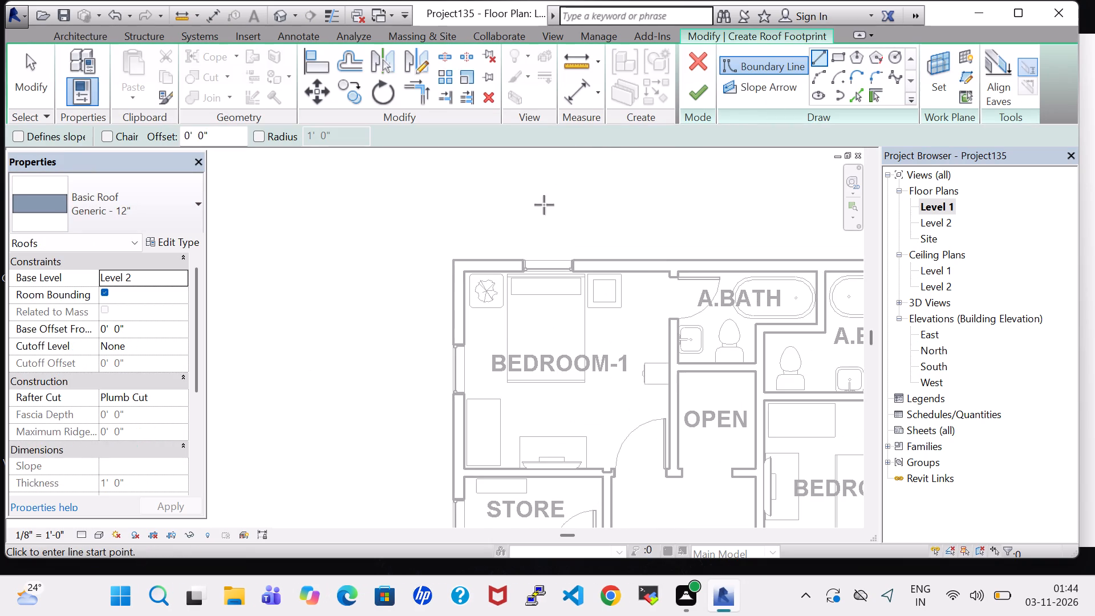
{"action": "left_click", "coordinate": [453, 262]}
{"action": "middle_click_drag", "start_coordinate": [681, 264], "coordinate": [330, 263]}
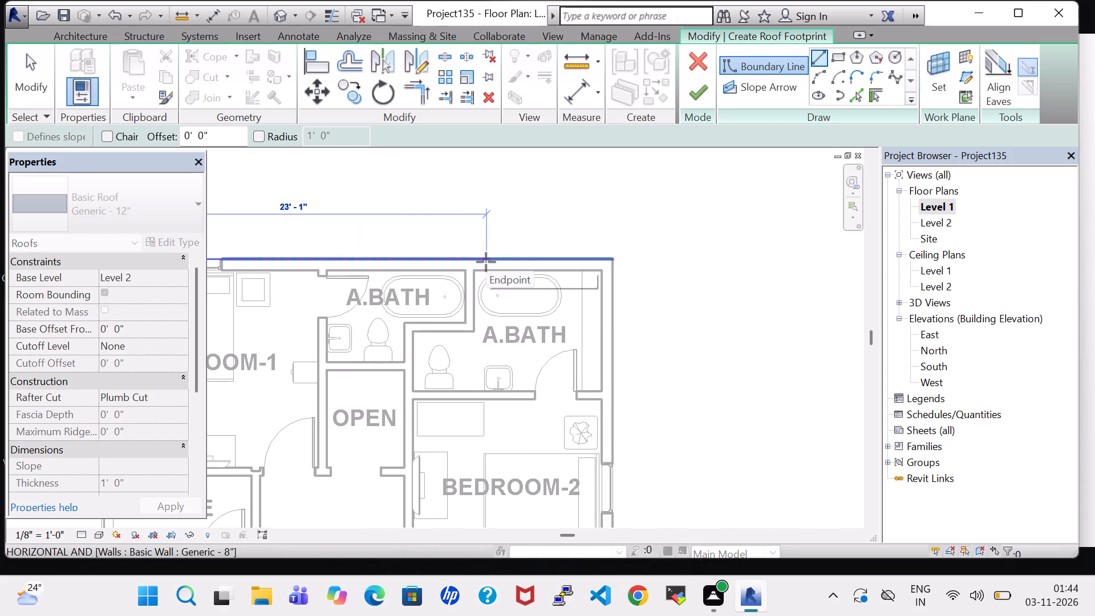
{"action": "left_click", "coordinate": [613, 259]}
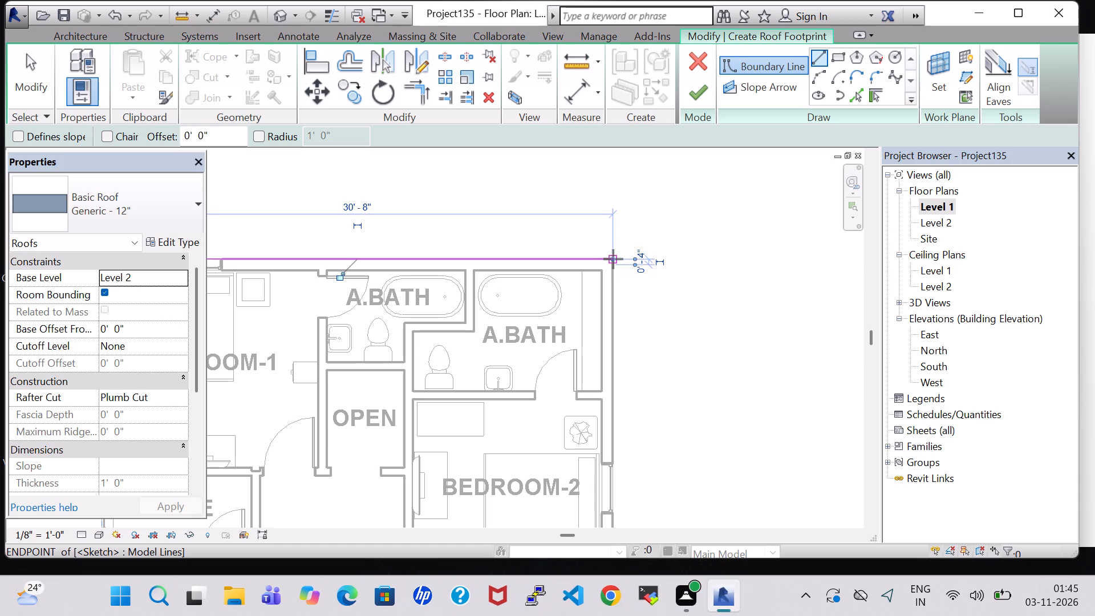
{"action": "left_click", "coordinate": [613, 259]}
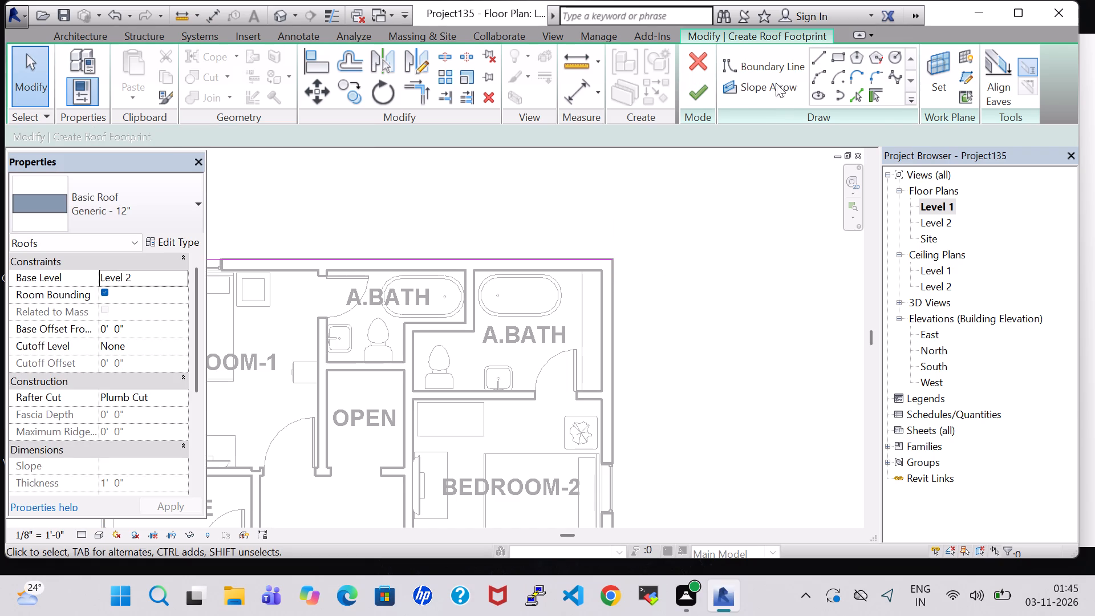
Draw the roof boundary line along the east side, from the rear corner by Bedroom-2 to the lawn wall's front outer corner.
{"action": "left_click", "coordinate": [815, 58]}
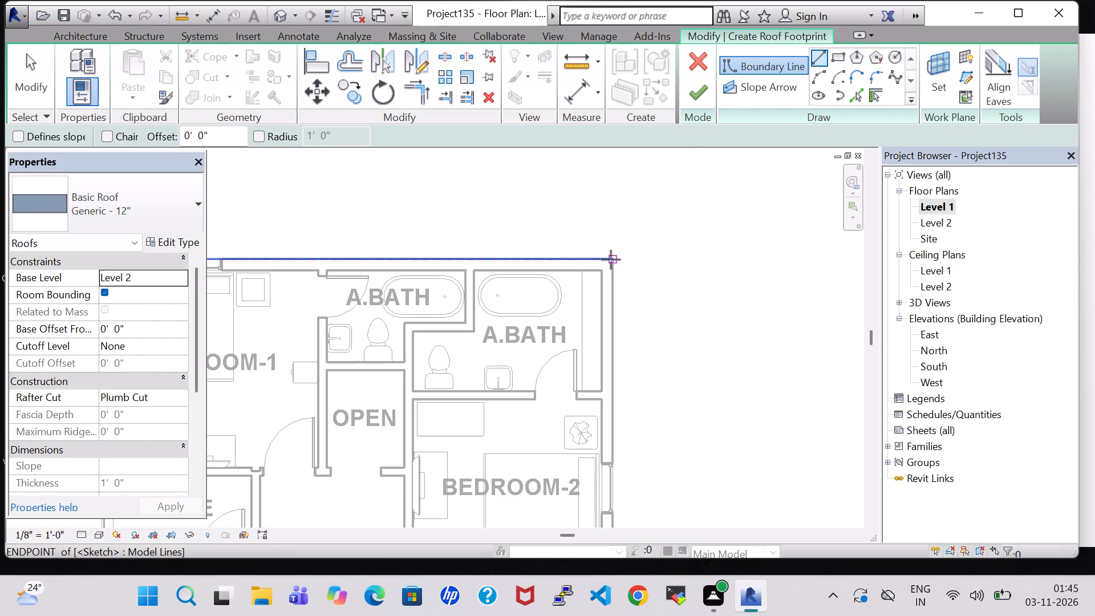
{"action": "left_click", "coordinate": [611, 260]}
{"action": "middle_click_drag", "start_coordinate": [614, 417], "coordinate": [614, 249]}
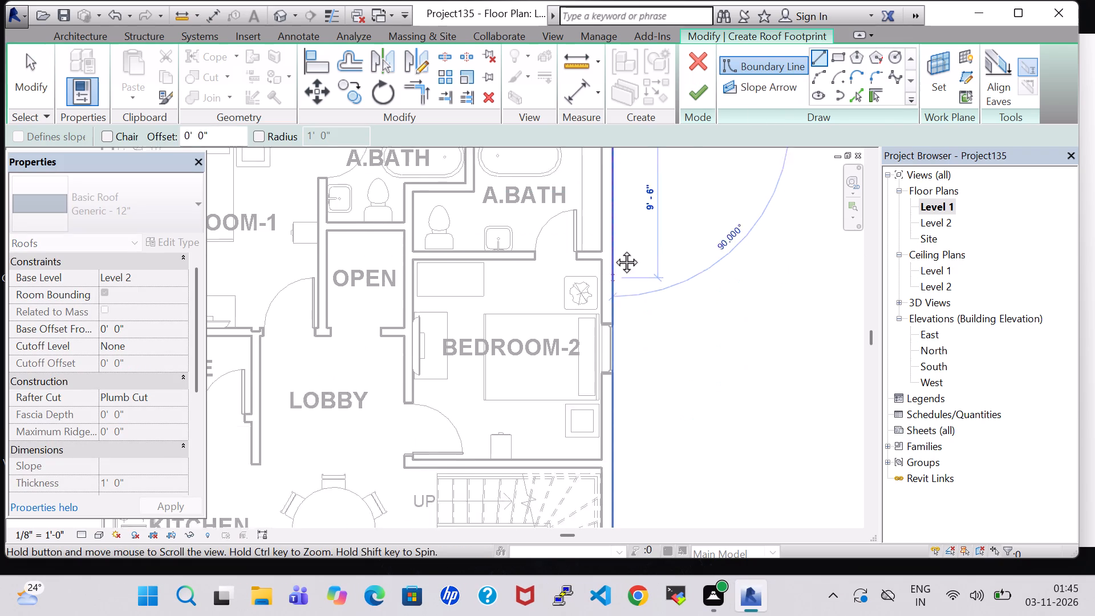
{"action": "middle_click_drag", "start_coordinate": [614, 249], "coordinate": [614, 230]}
{"action": "middle_click_drag", "start_coordinate": [608, 444], "coordinate": [613, 247]}
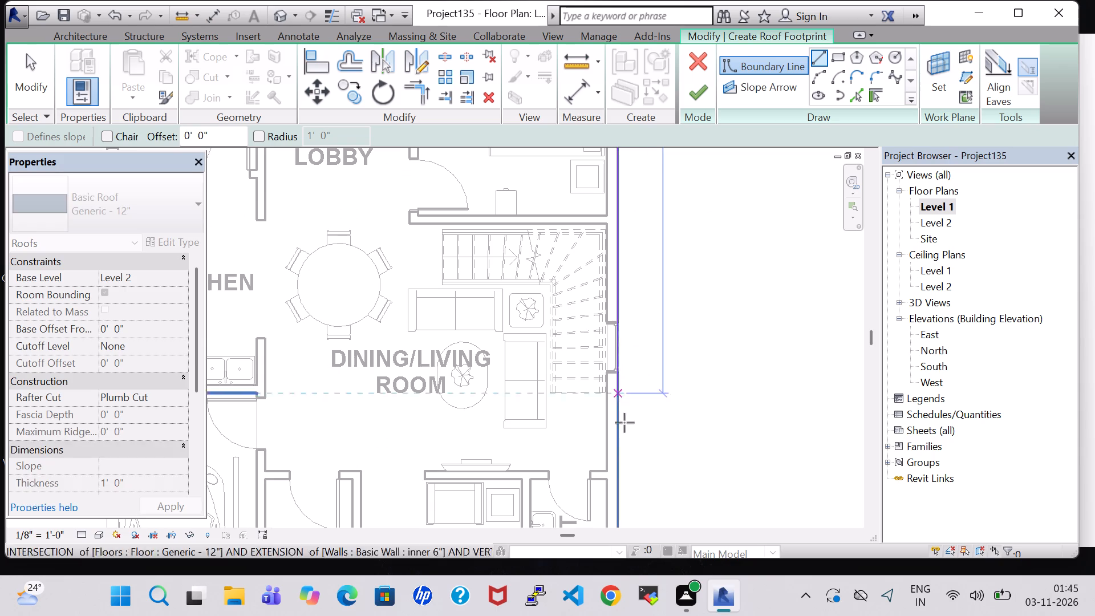
{"action": "middle_click_drag", "start_coordinate": [624, 438], "coordinate": [652, 136]}
{"action": "middle_click", "coordinate": [652, 136]}
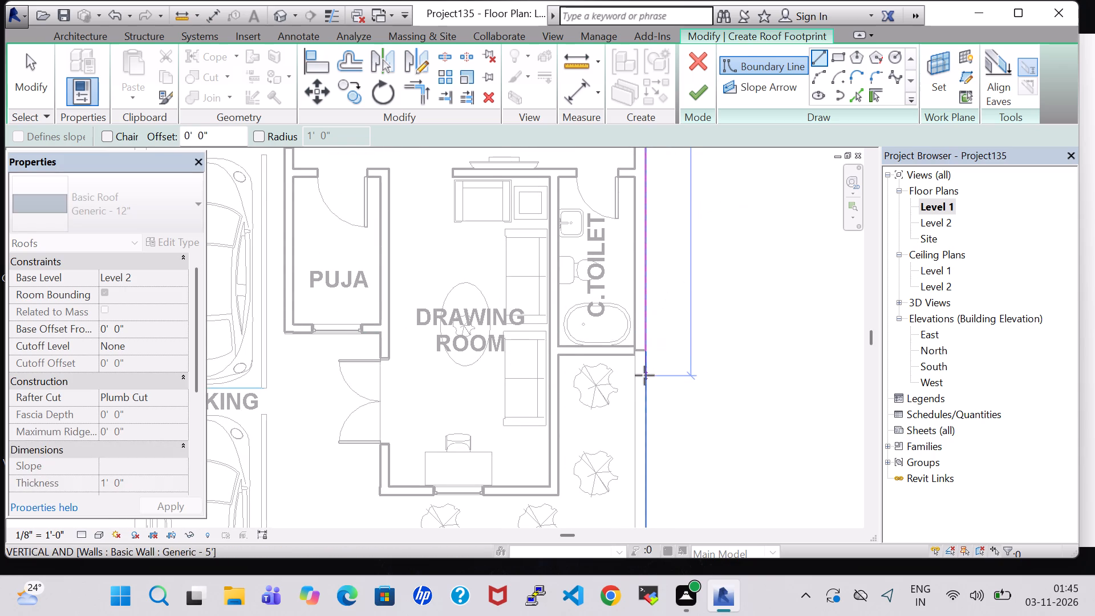
{"action": "middle_click_drag", "start_coordinate": [644, 375], "coordinate": [668, 205]}
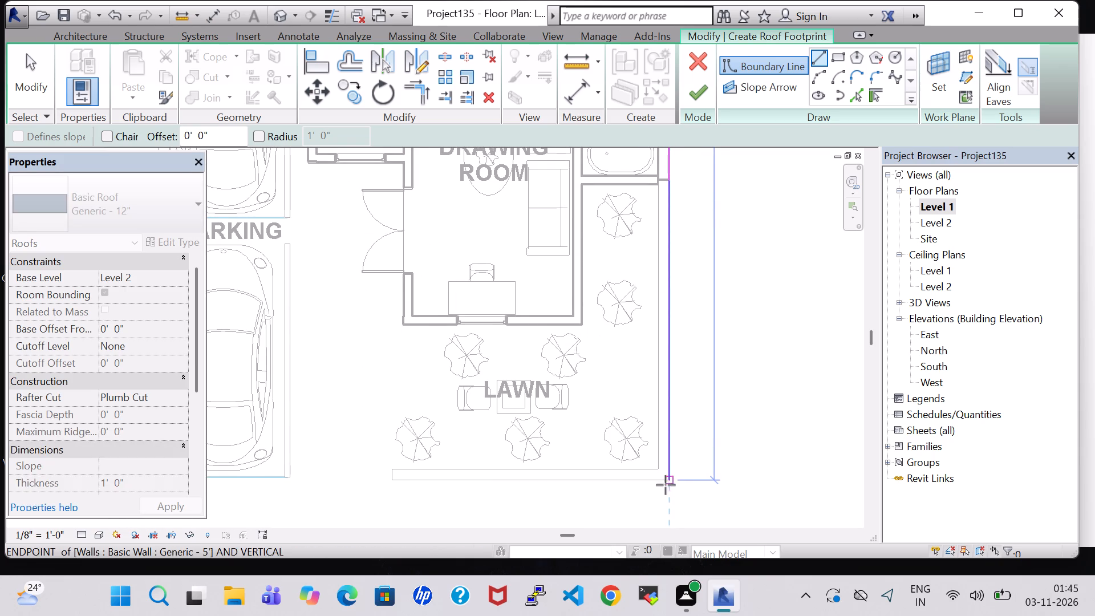
{"action": "left_click", "coordinate": [671, 479]}
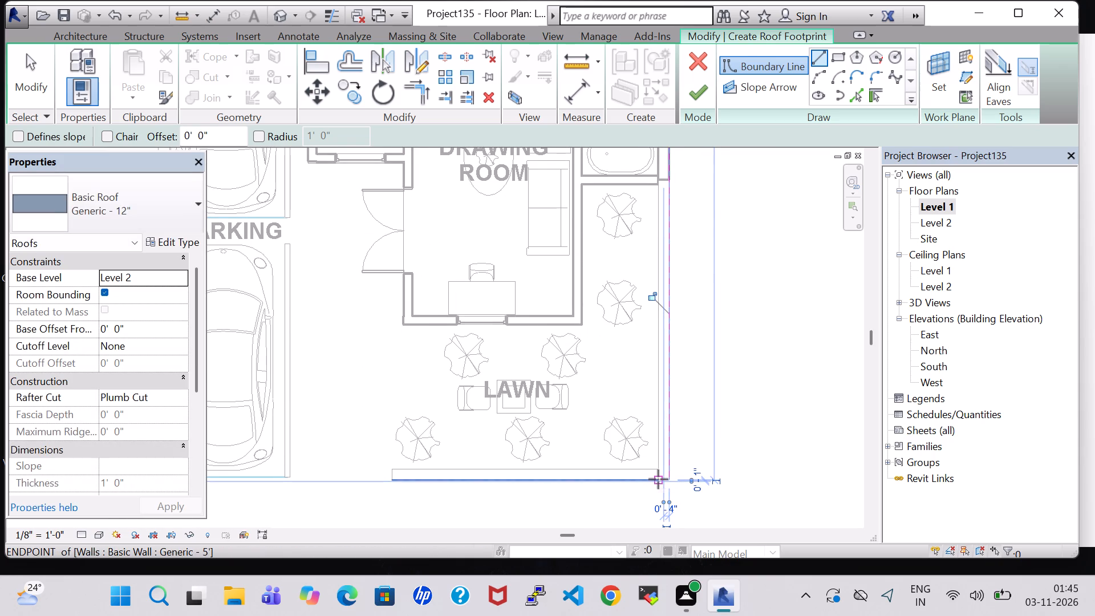
Draw the front roof boundary line from the lawn wall's corner across to the outer corner of the parking's west wall.
{"action": "left_click", "coordinate": [667, 479]}
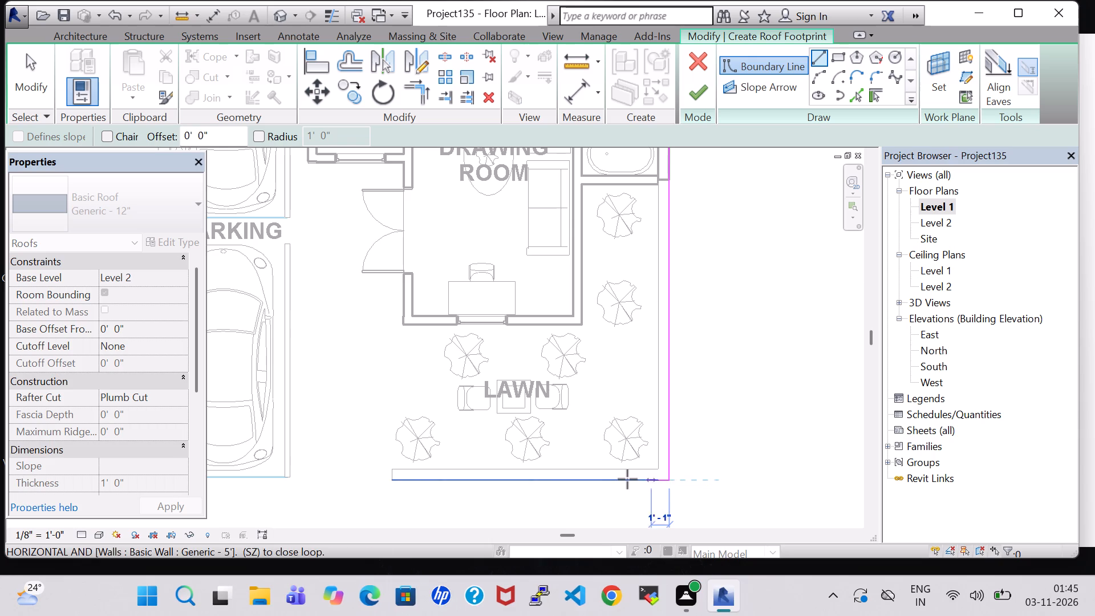
{"action": "middle_click_drag", "start_coordinate": [396, 473], "coordinate": [760, 449]}
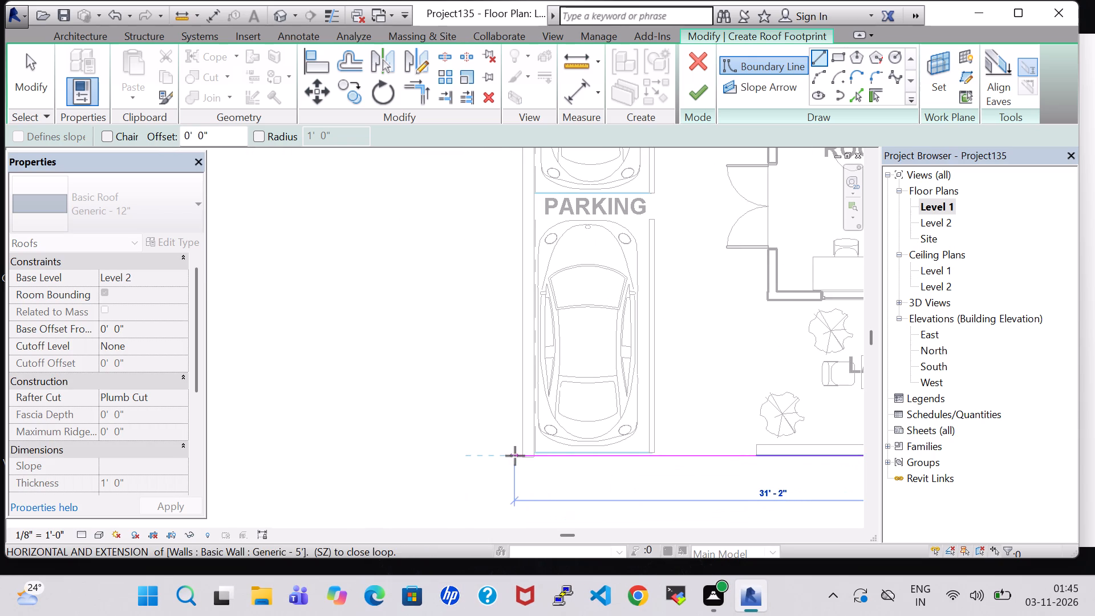
{"action": "scroll", "coordinate": [526, 456], "scroll_direction": "up", "scroll_amount": 8}
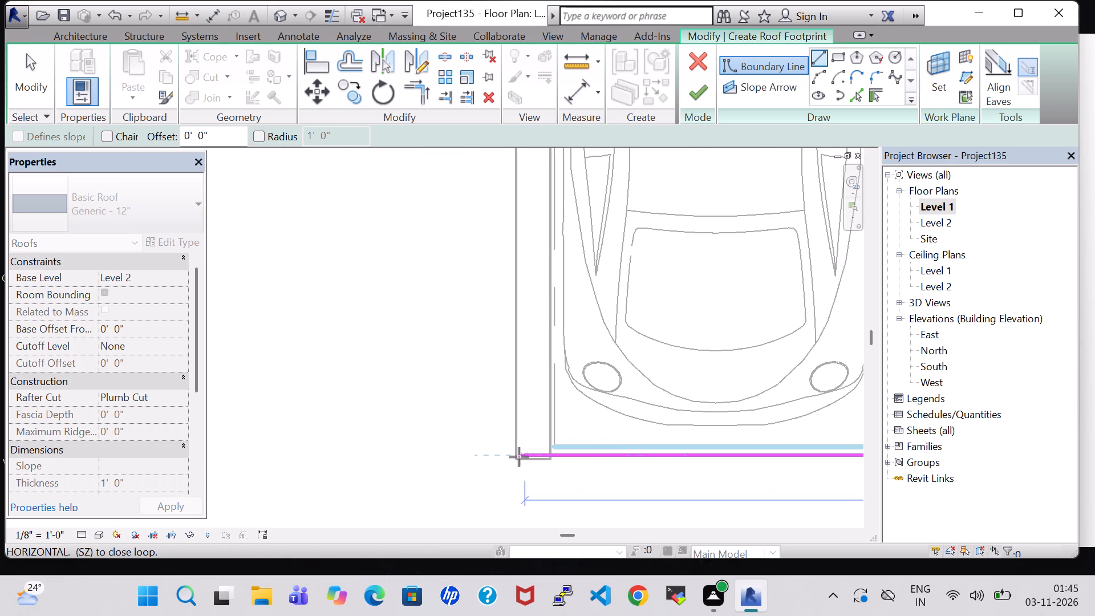
{"action": "left_click", "coordinate": [517, 457]}
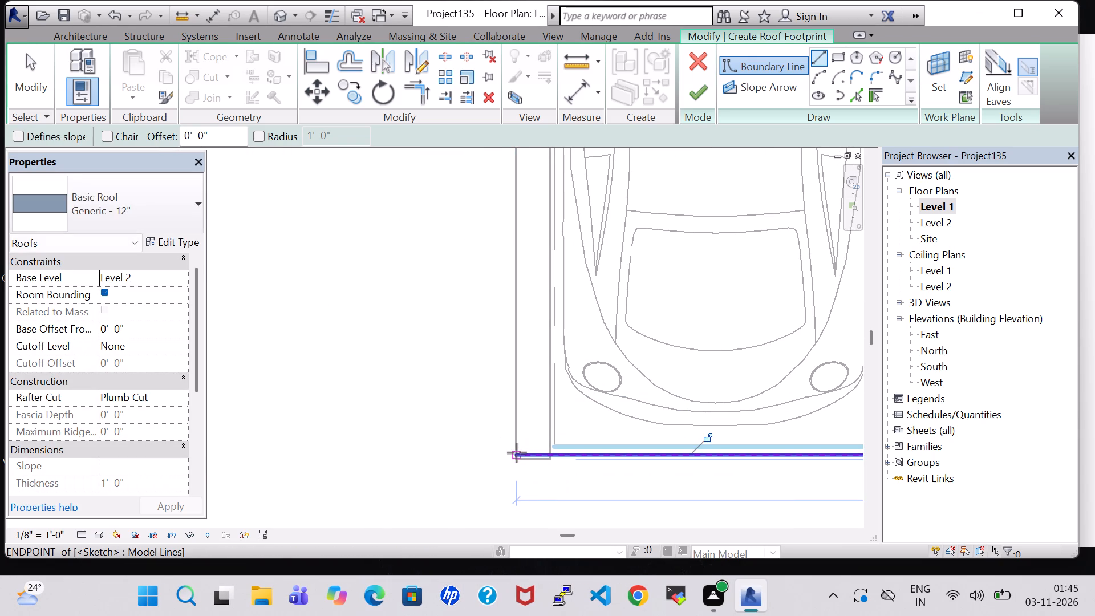
Close the roof boundary with a line about 64'-8" long up the west side to the rear line's corner by Bedroom-1.
{"action": "left_click", "coordinate": [516, 455]}
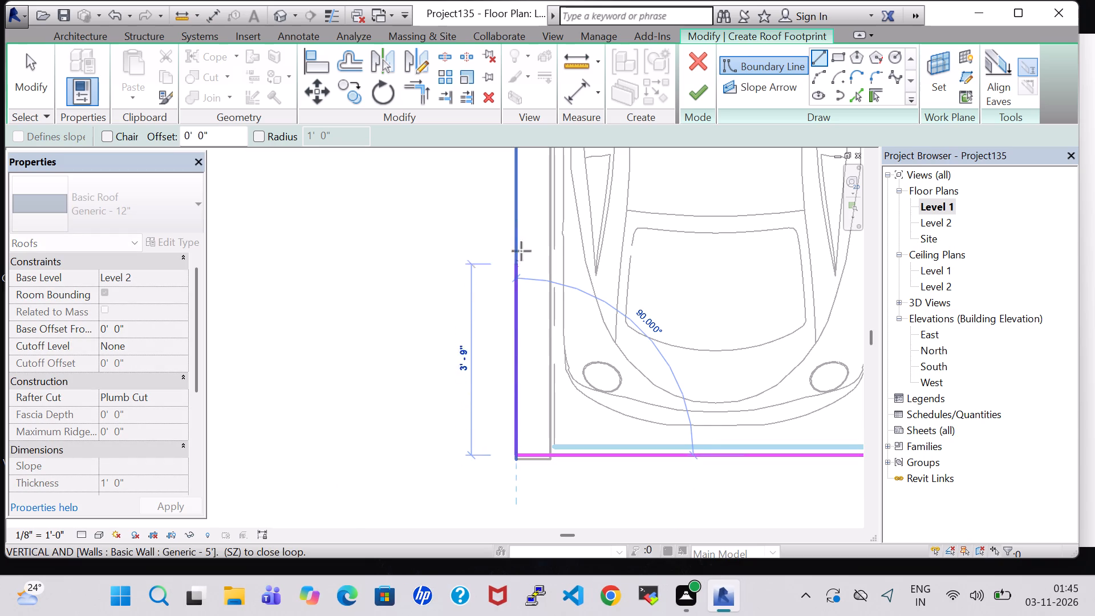
{"action": "middle_click_drag", "start_coordinate": [517, 218], "coordinate": [517, 493]}
{"action": "scroll", "coordinate": [517, 493], "scroll_direction": "up", "scroll_amount": 1}
{"action": "middle_click_drag", "start_coordinate": [520, 209], "coordinate": [520, 222]}
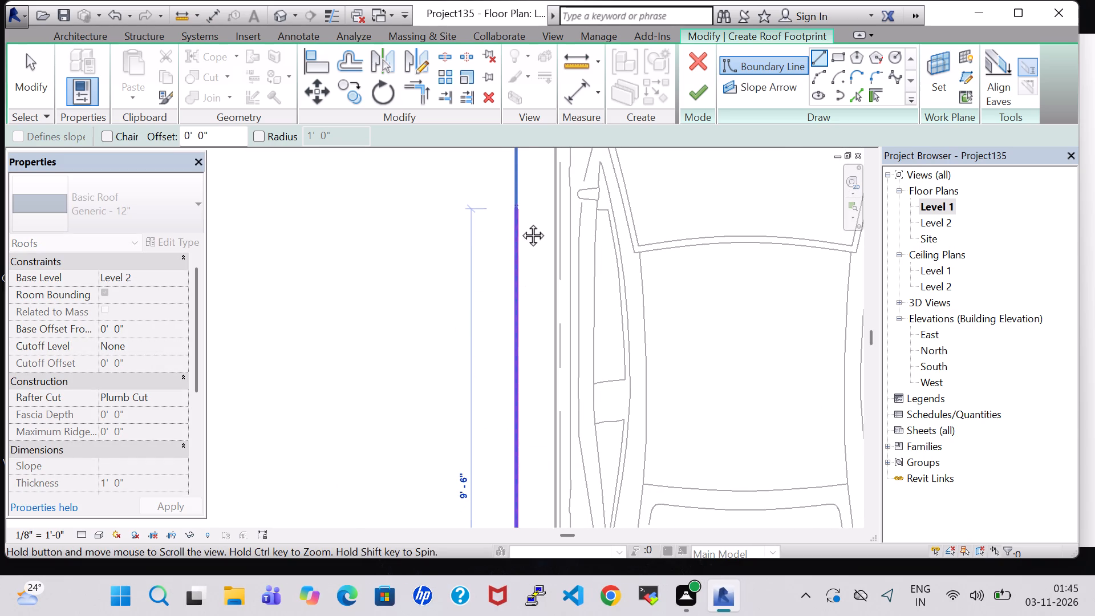
{"action": "middle_click_drag", "start_coordinate": [520, 222], "coordinate": [522, 563]}
{"action": "middle_click_drag", "start_coordinate": [518, 207], "coordinate": [514, 546]}
{"action": "scroll", "coordinate": [514, 546], "scroll_direction": "up", "scroll_amount": 1}
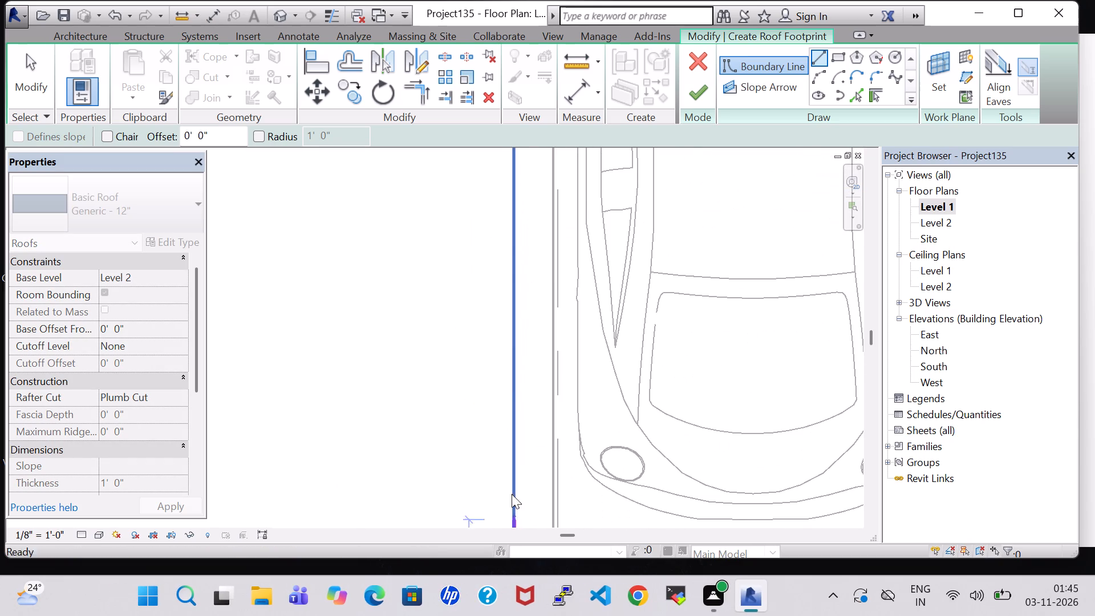
{"action": "middle_click_drag", "start_coordinate": [525, 187], "coordinate": [529, 512]}
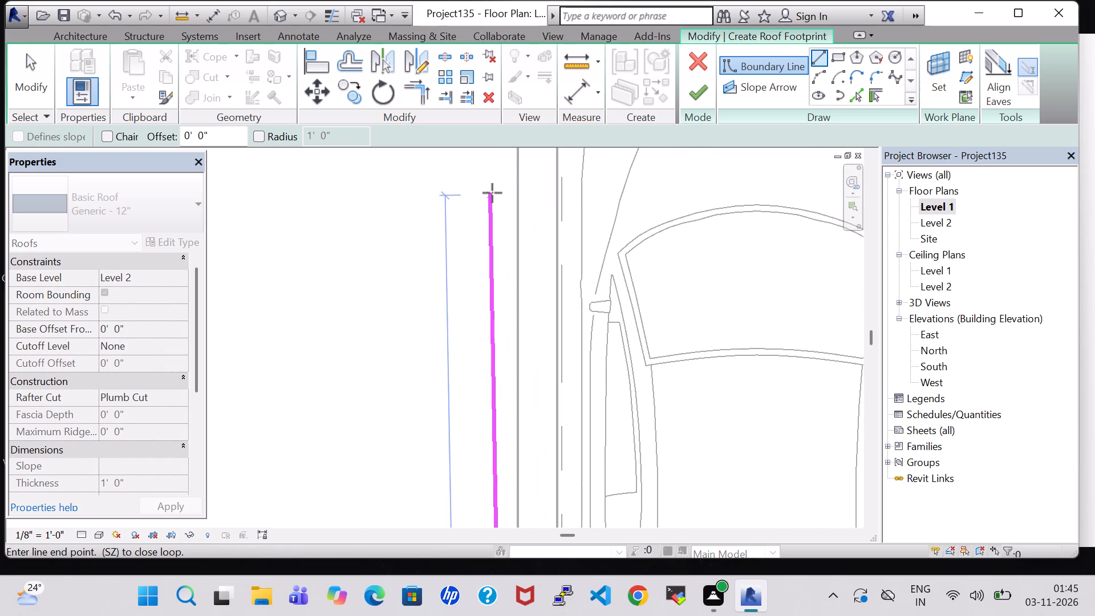
{"action": "middle_click_drag", "start_coordinate": [500, 187], "coordinate": [529, 440]}
{"action": "middle_click_drag", "start_coordinate": [542, 197], "coordinate": [546, 245]}
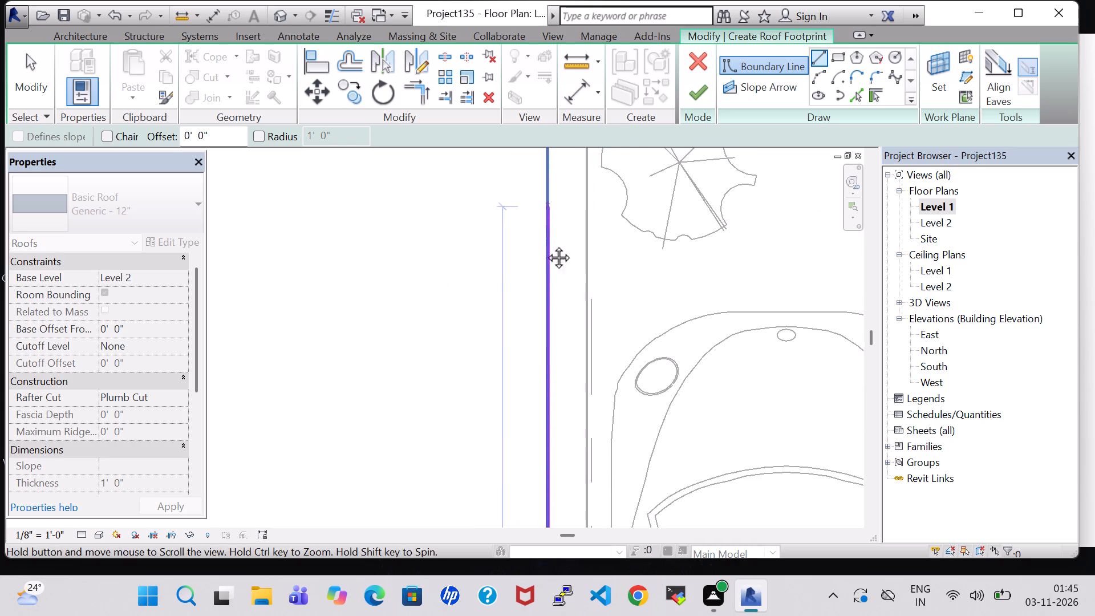
{"action": "middle_click_drag", "start_coordinate": [546, 245], "coordinate": [551, 524]}
{"action": "middle_click_drag", "start_coordinate": [547, 194], "coordinate": [546, 531]}
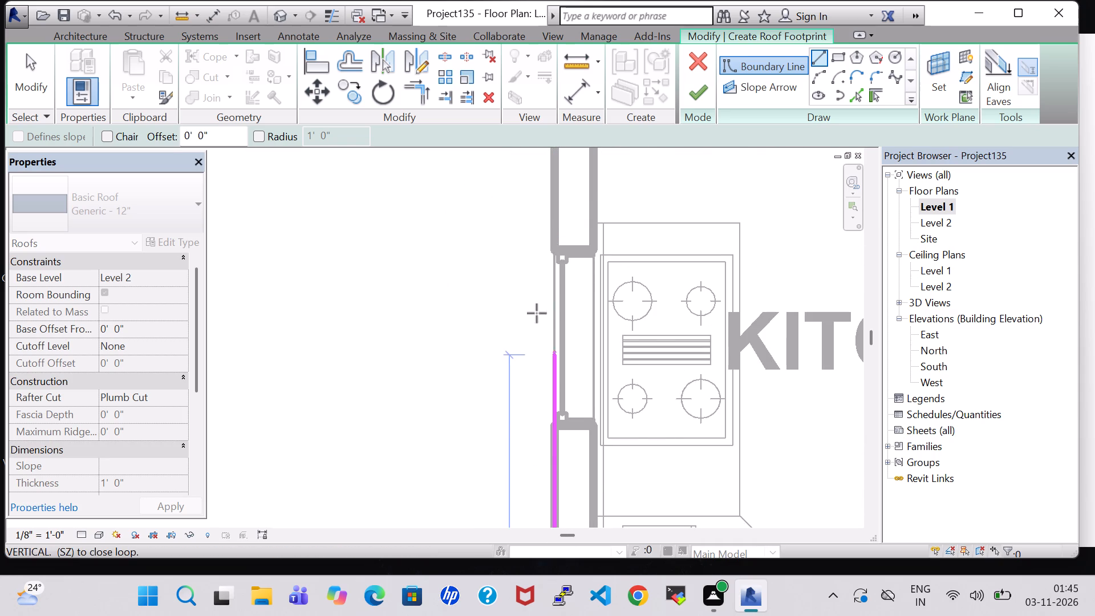
{"action": "scroll", "coordinate": [546, 196], "scroll_direction": "up", "scroll_amount": 1}
{"action": "middle_click_drag", "start_coordinate": [546, 196], "coordinate": [575, 615]}
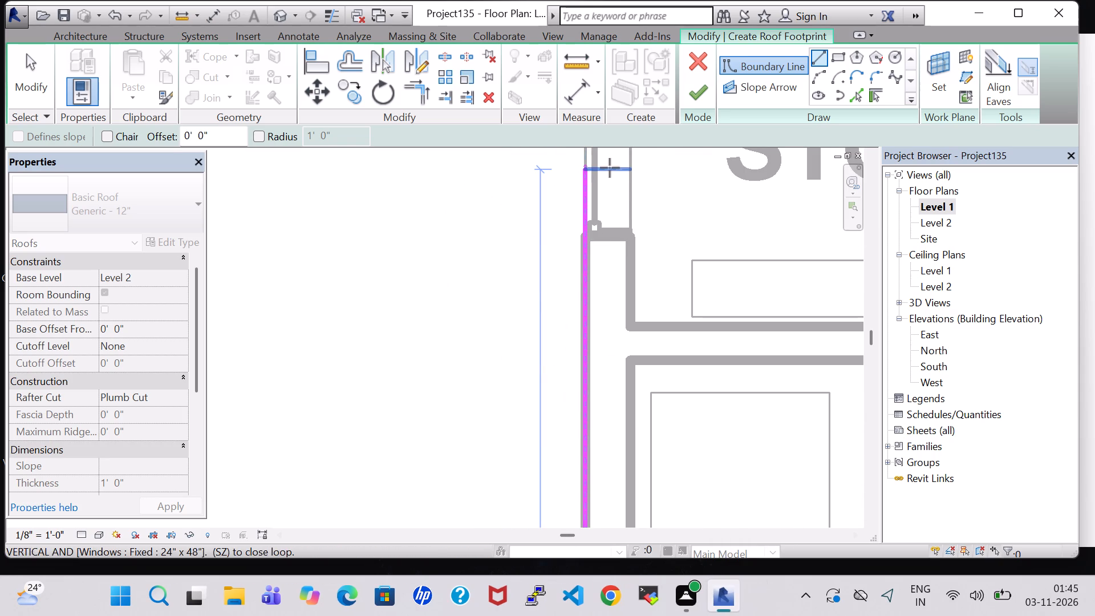
{"action": "middle_click_drag", "start_coordinate": [610, 168], "coordinate": [591, 615]}
{"action": "middle_click", "coordinate": [565, 206]}
{"action": "middle_click_drag", "start_coordinate": [565, 206], "coordinate": [570, 589]}
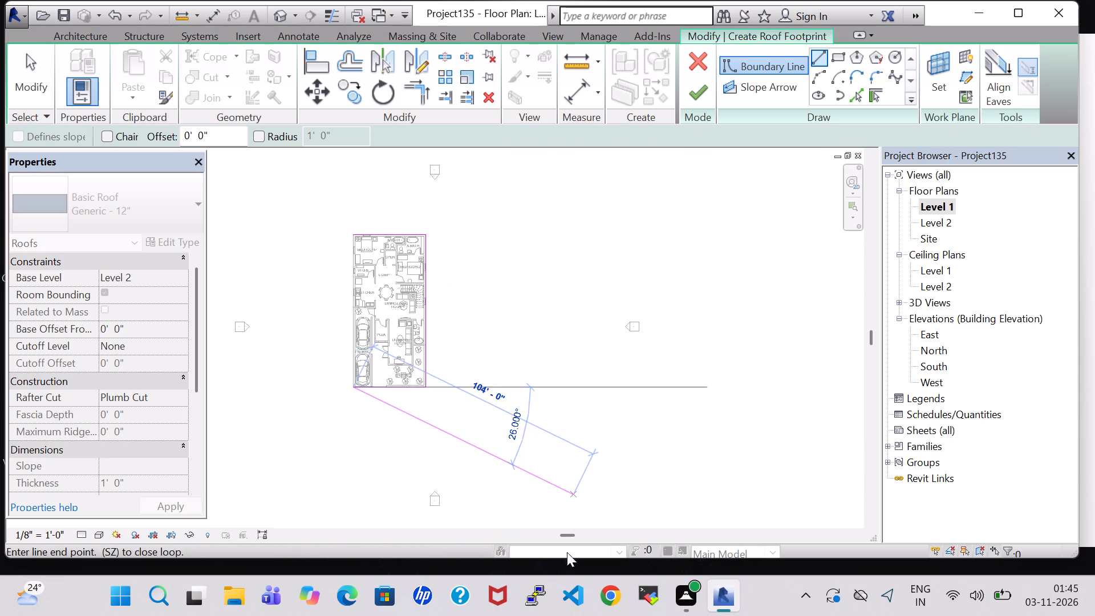
{"action": "scroll", "coordinate": [357, 232], "scroll_direction": "up", "scroll_amount": 9}
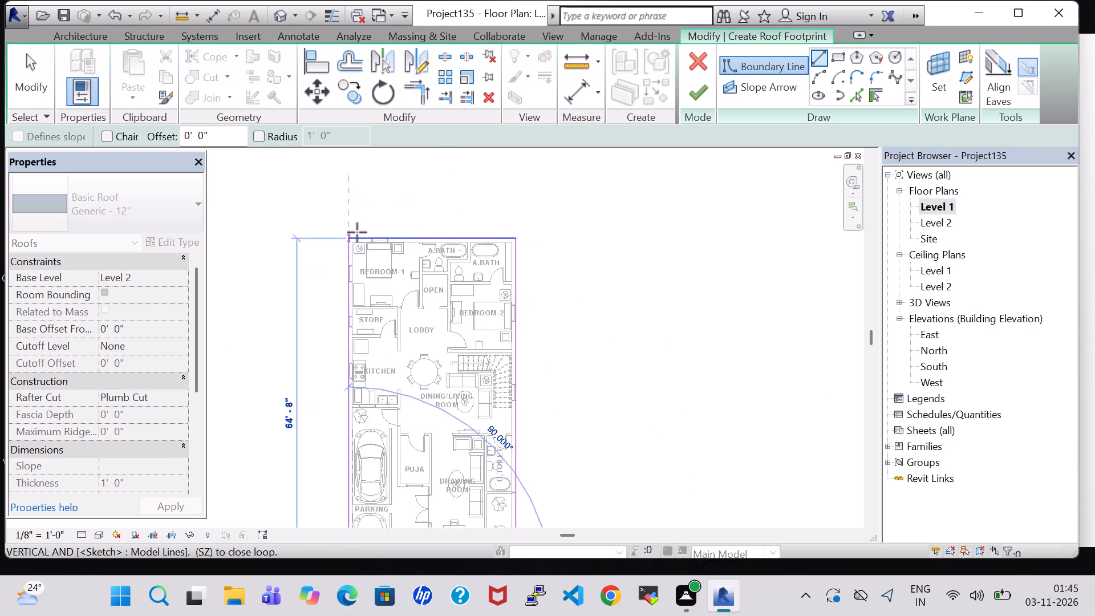
{"action": "scroll", "coordinate": [357, 232], "scroll_direction": "up", "scroll_amount": 1}
{"action": "left_click", "coordinate": [342, 243]}
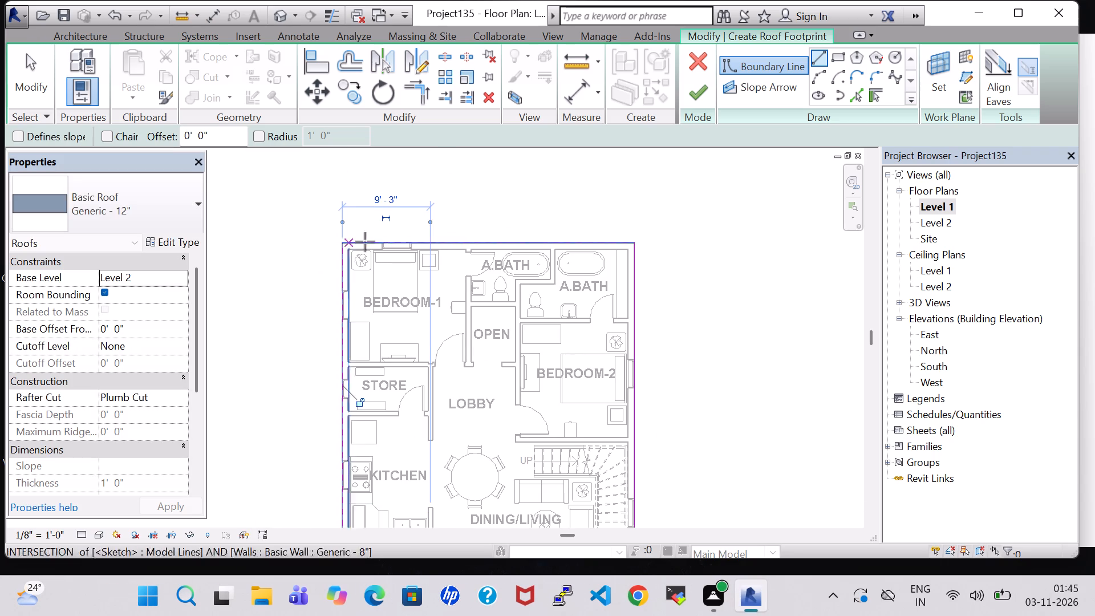
Finish the roof footprint and attach the highlighted walls to the roof.
{"action": "left_click", "coordinate": [693, 89]}
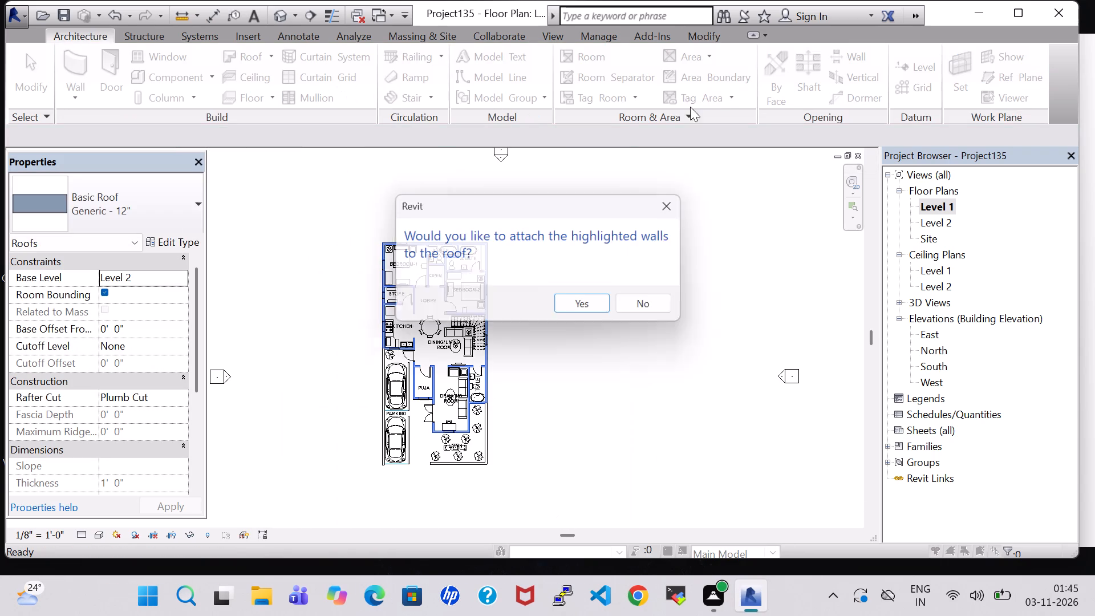
{"action": "double_click", "coordinate": [569, 310]}
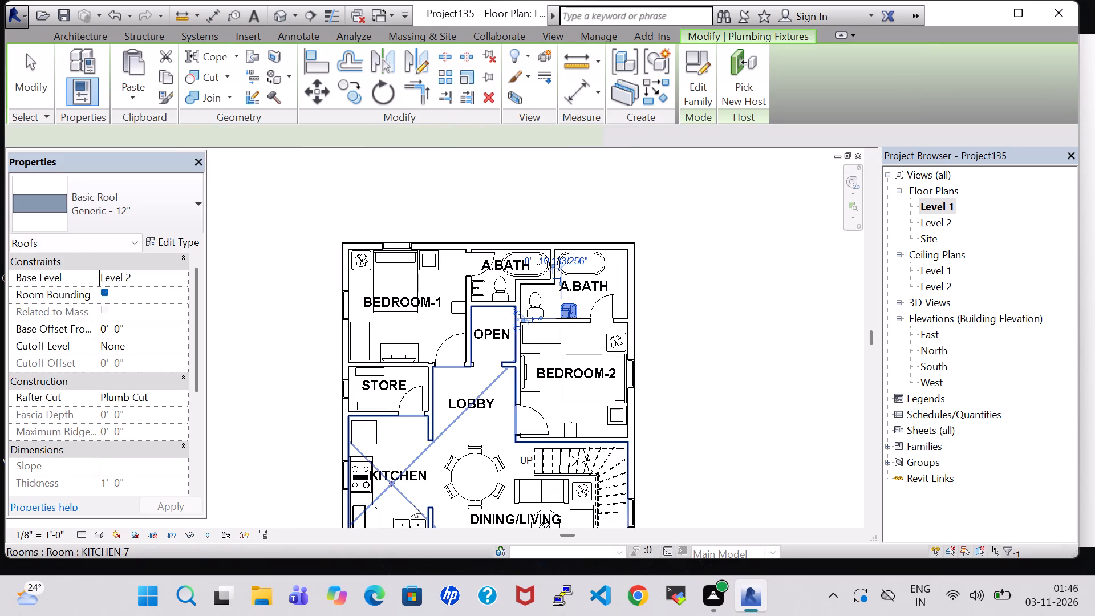
Nudge the parking's outer west boundary wall one increment toward the rear of the house.
{"action": "middle_click_drag", "start_coordinate": [411, 502], "coordinate": [555, 75]}
{"action": "scroll", "coordinate": [555, 325], "scroll_direction": "up", "scroll_amount": 8}
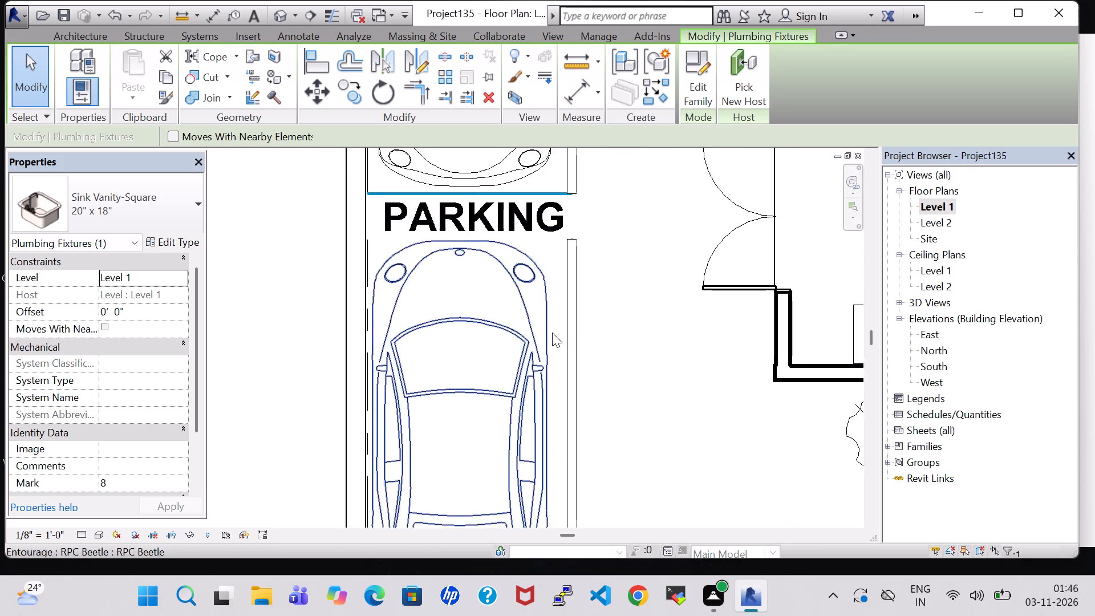
{"action": "middle_click_drag", "start_coordinate": [552, 333], "coordinate": [603, 36]}
{"action": "scroll", "coordinate": [552, 333], "scroll_direction": "up", "scroll_amount": 1}
{"action": "left_click", "coordinate": [380, 409]}
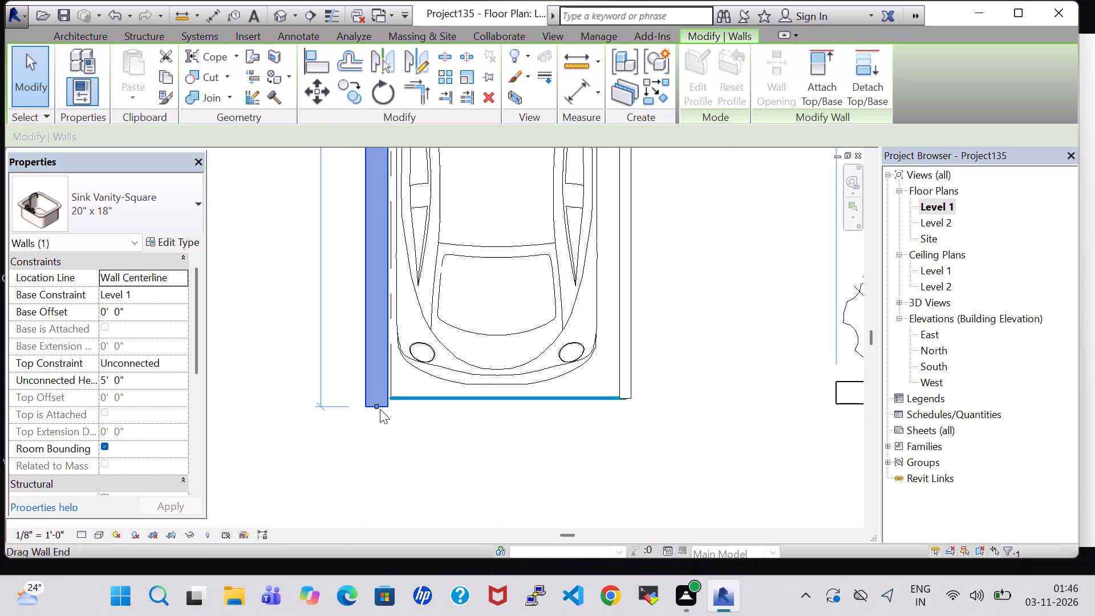
{"action": "key", "text": "Up"}
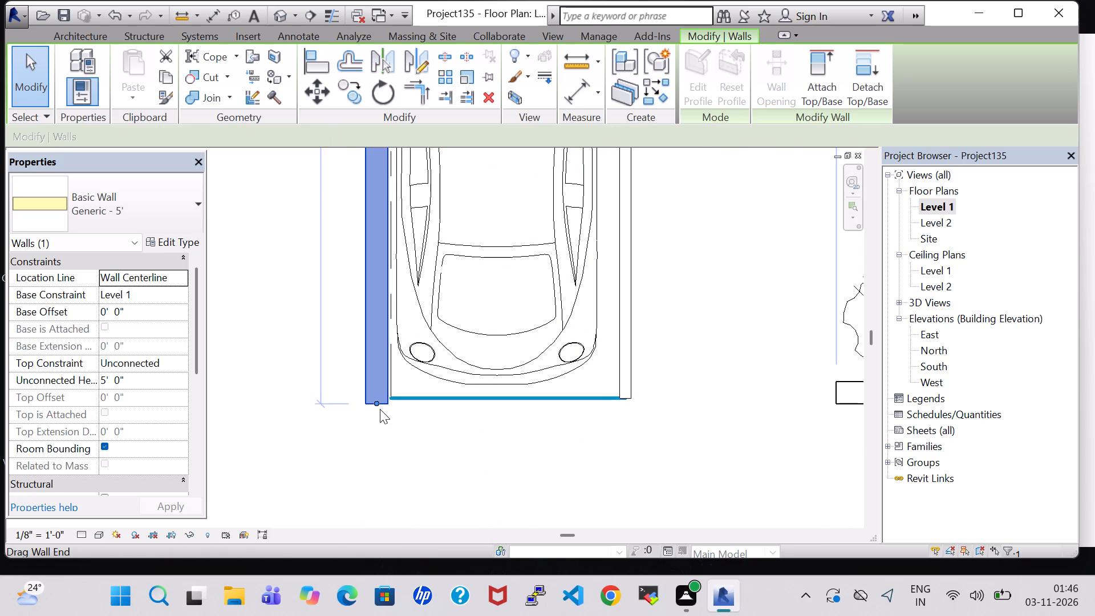
{"action": "left_click", "coordinate": [377, 449]}
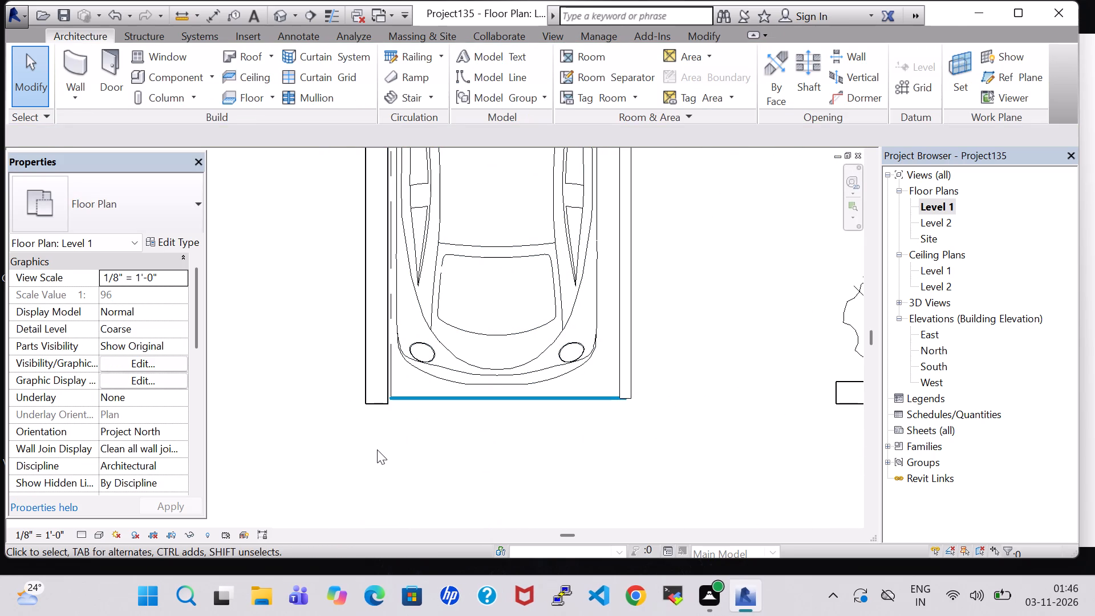
{"action": "scroll", "coordinate": [377, 449], "scroll_direction": "down", "scroll_amount": 5}
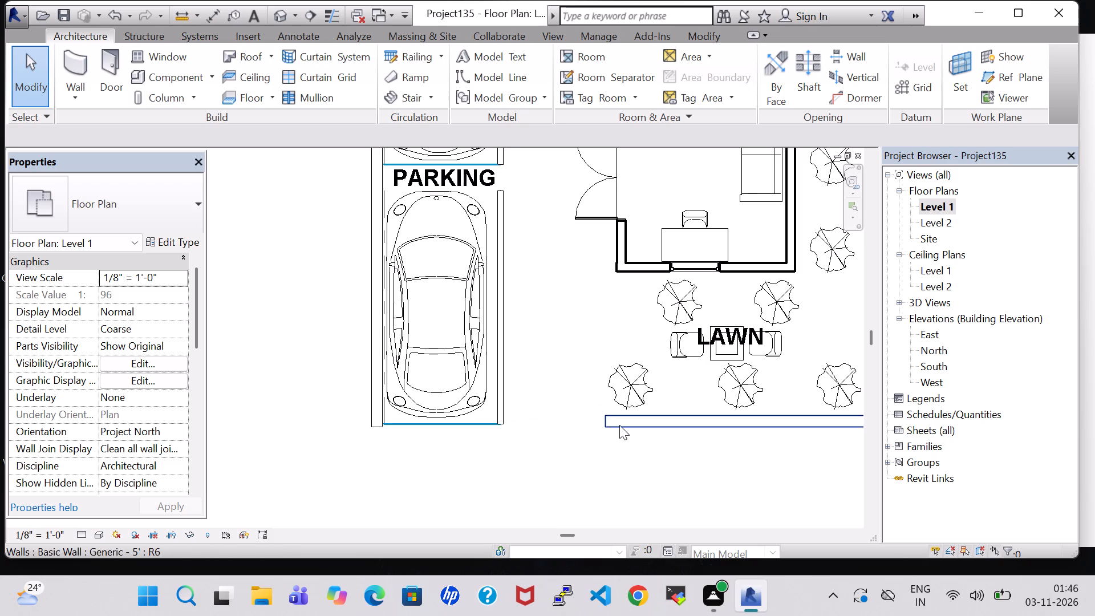
Examine the new roof in the 3D view from the front and from above, over the parking and lawn.
{"action": "left_click", "coordinate": [276, 18]}
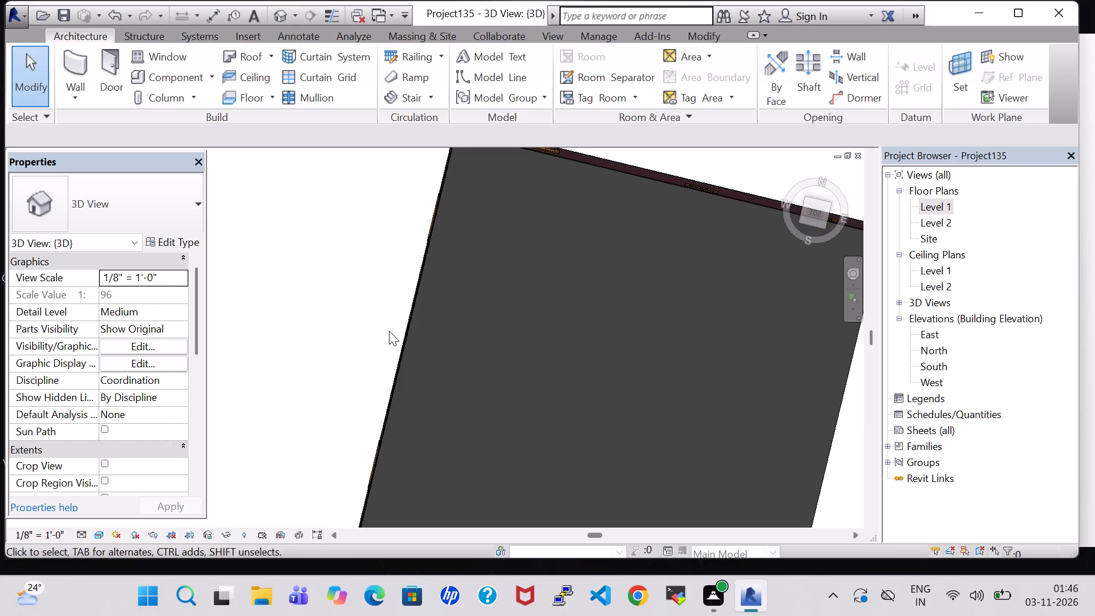
{"action": "middle_click_drag", "start_coordinate": [463, 431], "coordinate": [524, 245]}
{"action": "middle_click", "coordinate": [525, 244]}
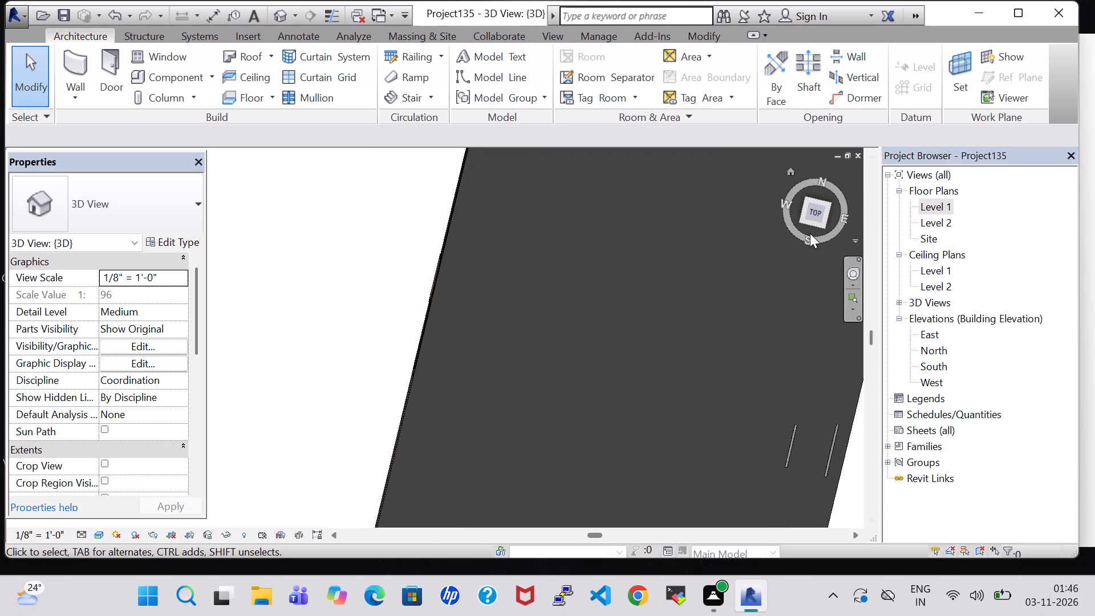
{"action": "left_click", "coordinate": [810, 238]}
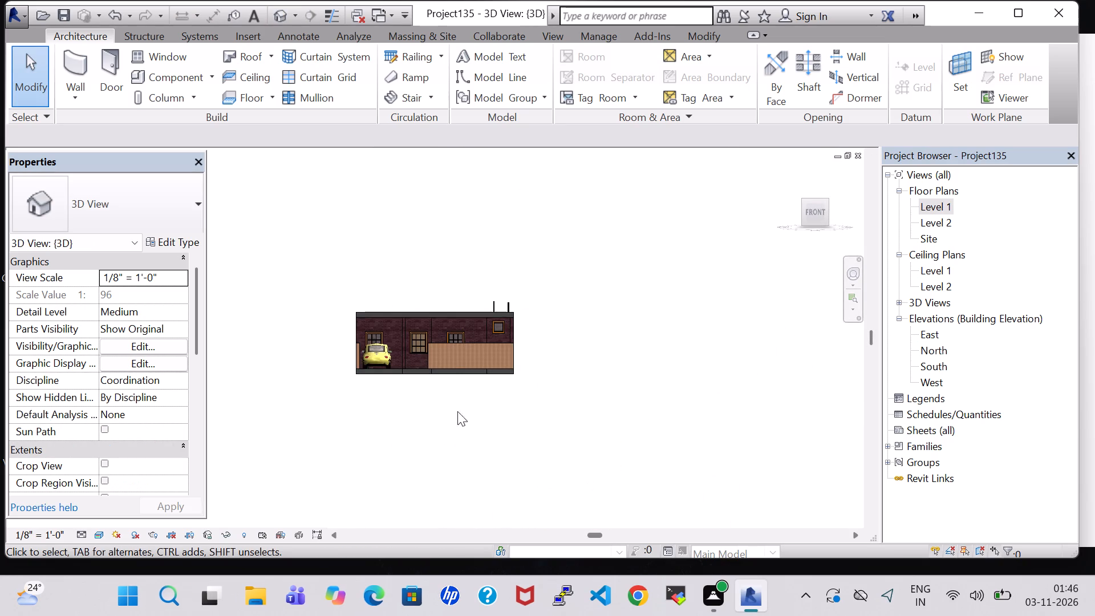
{"action": "scroll", "coordinate": [355, 362], "scroll_direction": "up", "scroll_amount": 6}
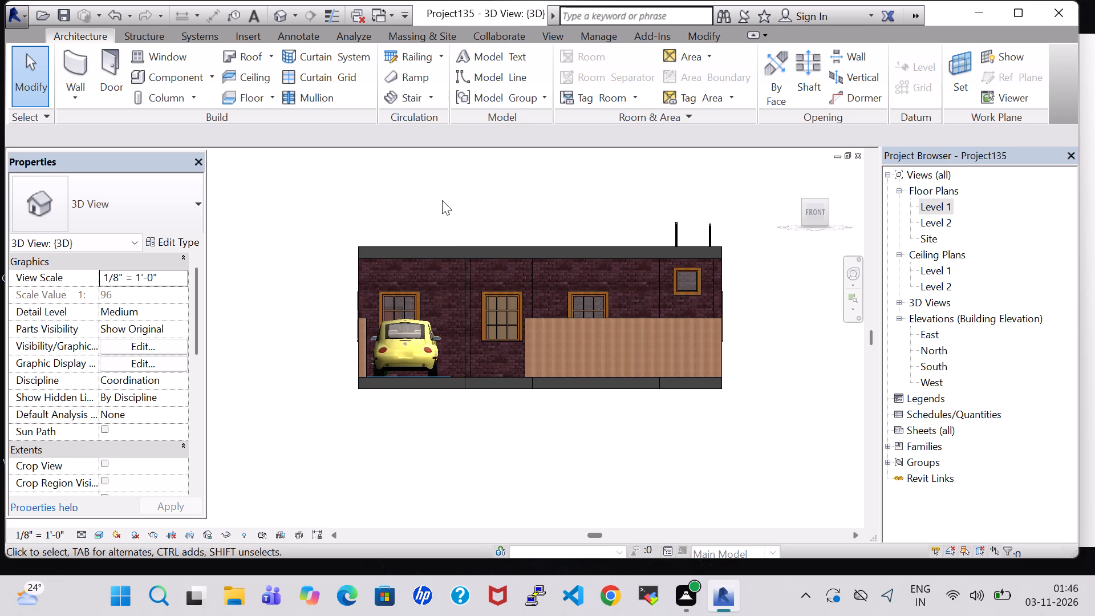
{"action": "scroll", "coordinate": [442, 200], "scroll_direction": "up", "scroll_amount": 1, "text": "shift"}
{"action": "middle_click_drag", "start_coordinate": [442, 200], "coordinate": [445, 326], "text": "shift"}
{"action": "middle_click_drag", "start_coordinate": [445, 326], "coordinate": [440, 319]}
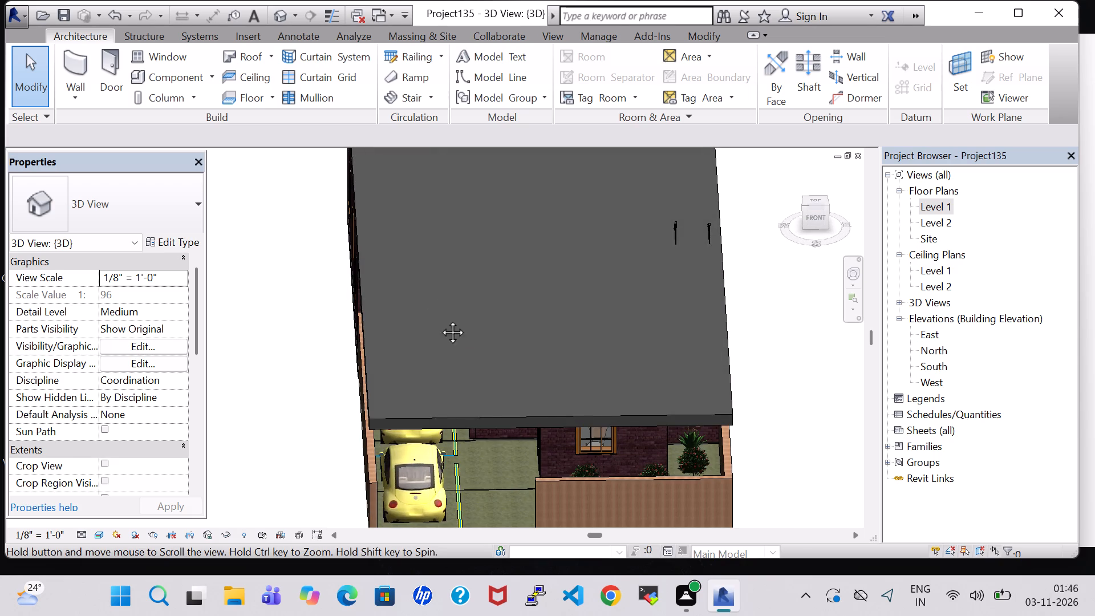
{"action": "middle_click_drag", "start_coordinate": [440, 319], "coordinate": [417, 184]}
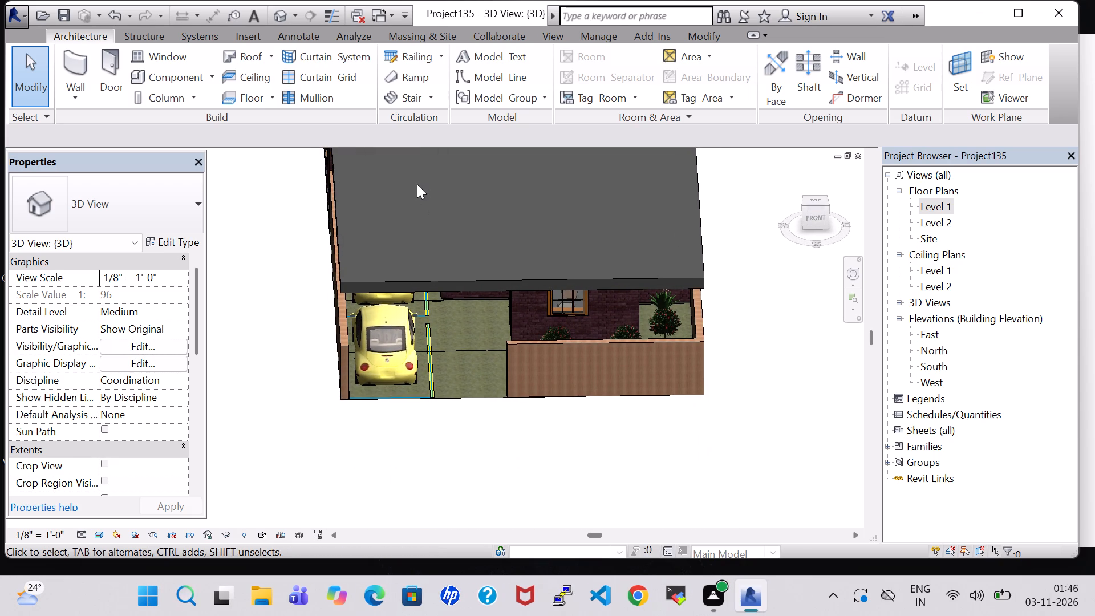
{"action": "middle_click_drag", "start_coordinate": [417, 184], "coordinate": [417, 260]}
{"action": "scroll", "coordinate": [417, 260], "scroll_direction": "up", "scroll_amount": 1}
{"action": "middle_click_drag", "start_coordinate": [417, 260], "coordinate": [415, 287]}
{"action": "middle_click_drag", "start_coordinate": [415, 287], "coordinate": [432, 192]}
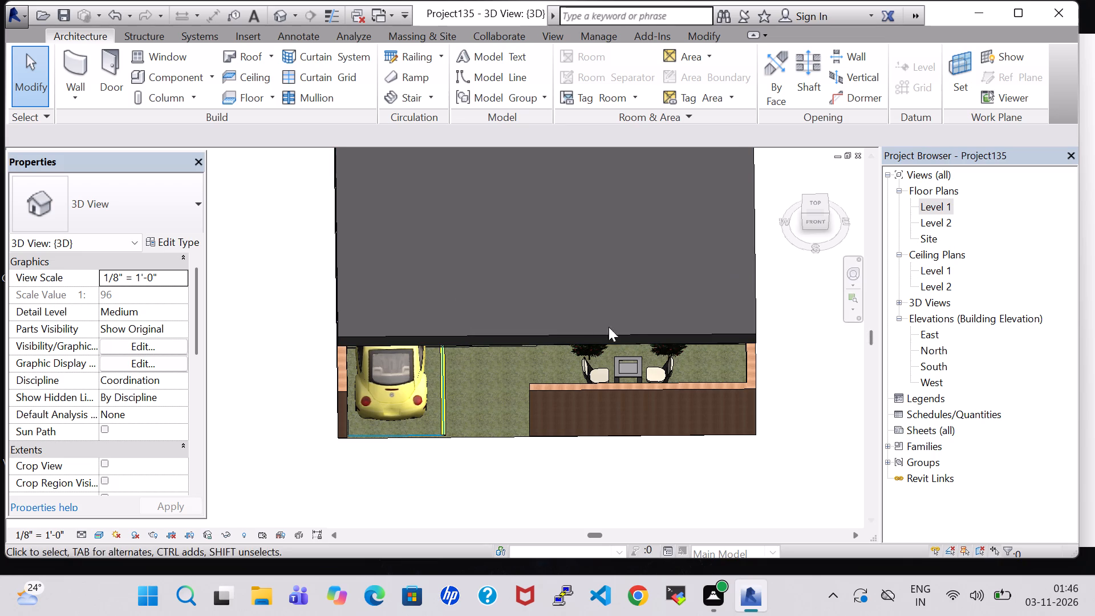
Set the structure layer material of the Generic - 12" roof type to Brick, Soldier Course.
{"action": "left_click", "coordinate": [567, 335]}
{"action": "left_click", "coordinate": [174, 241]}
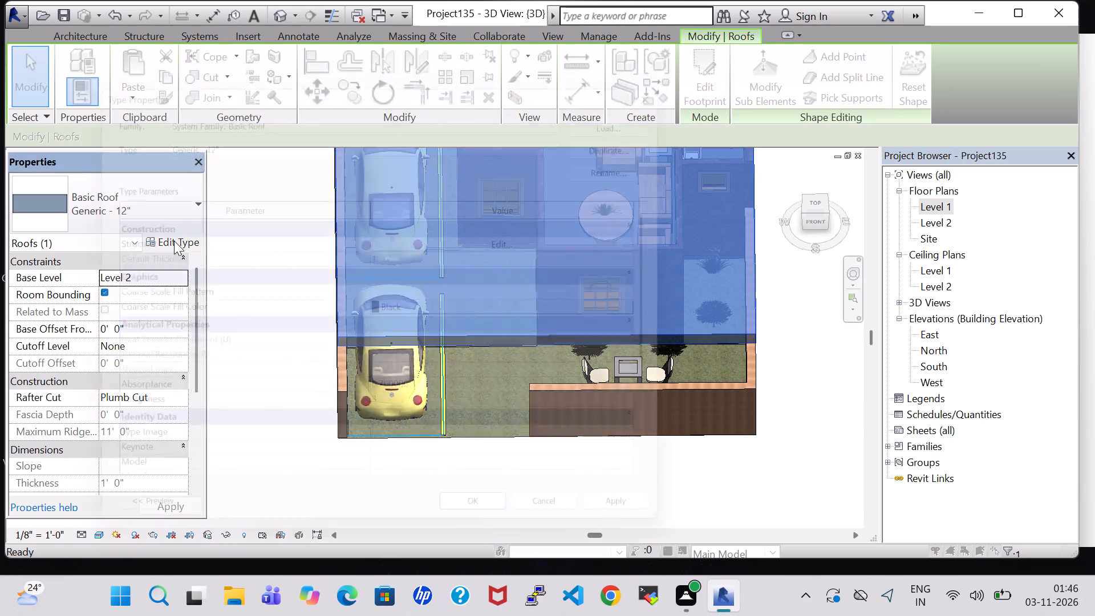
{"action": "left_click", "coordinate": [522, 238]}
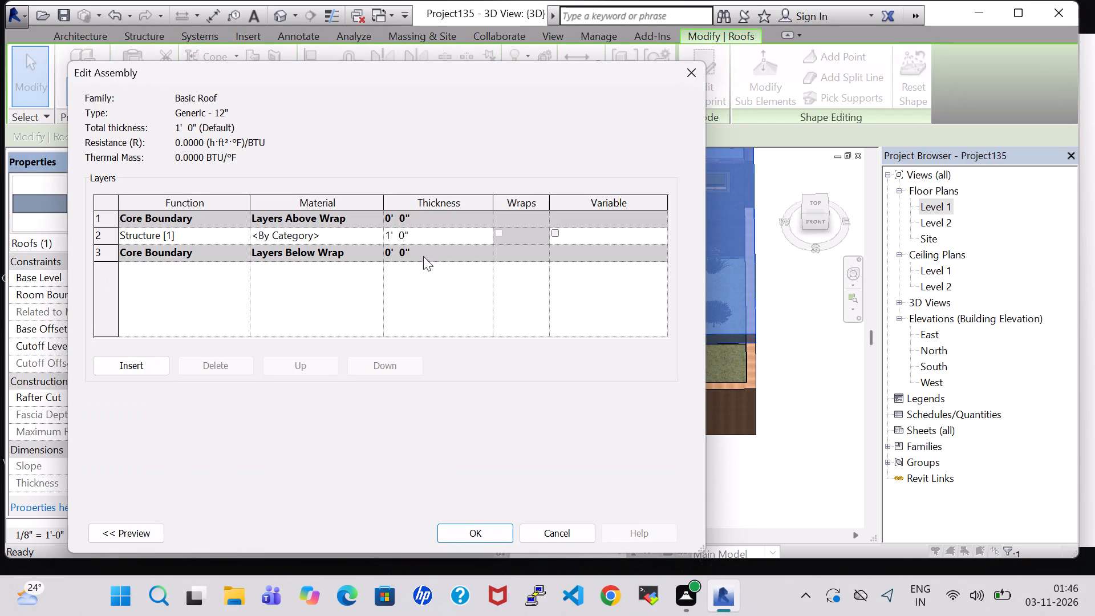
{"action": "left_click", "coordinate": [380, 230]}
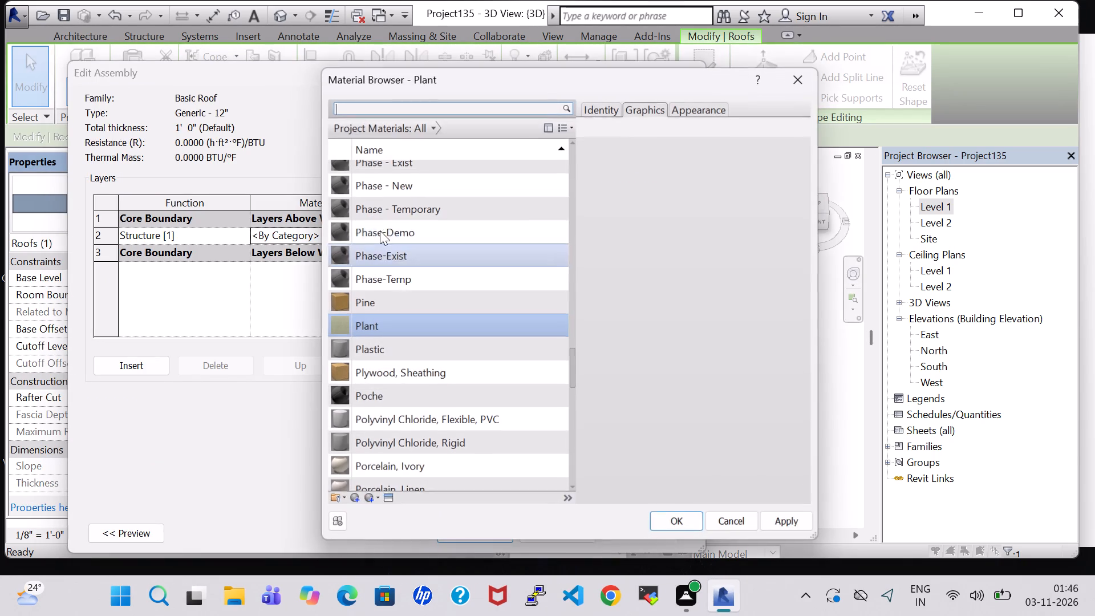
{"action": "scroll", "coordinate": [405, 265], "scroll_direction": "up", "scroll_amount": 12}
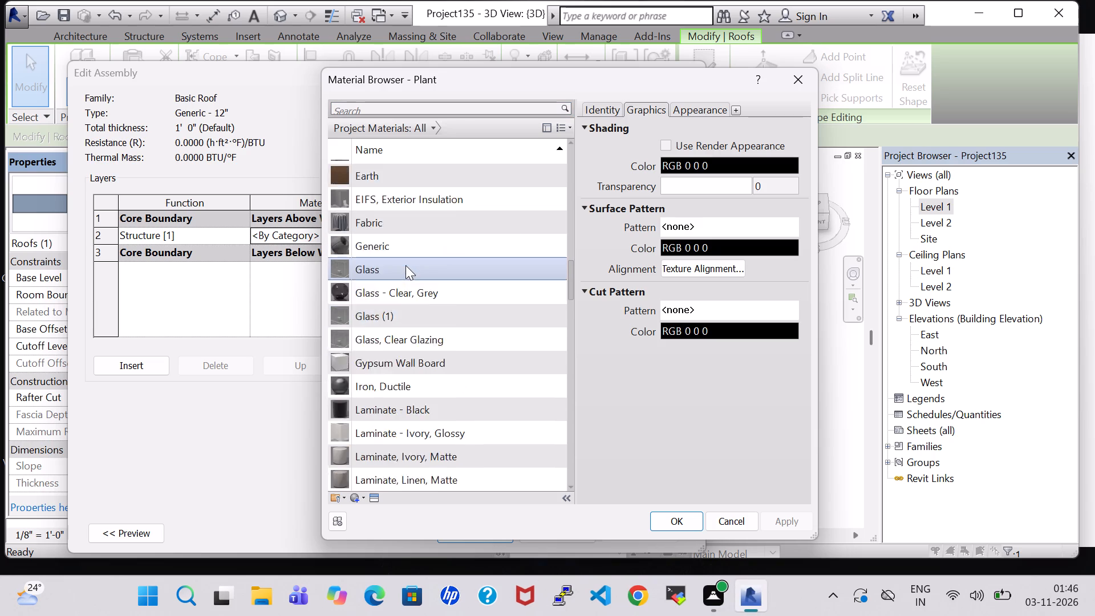
{"action": "scroll", "coordinate": [405, 265], "scroll_direction": "up", "scroll_amount": 14}
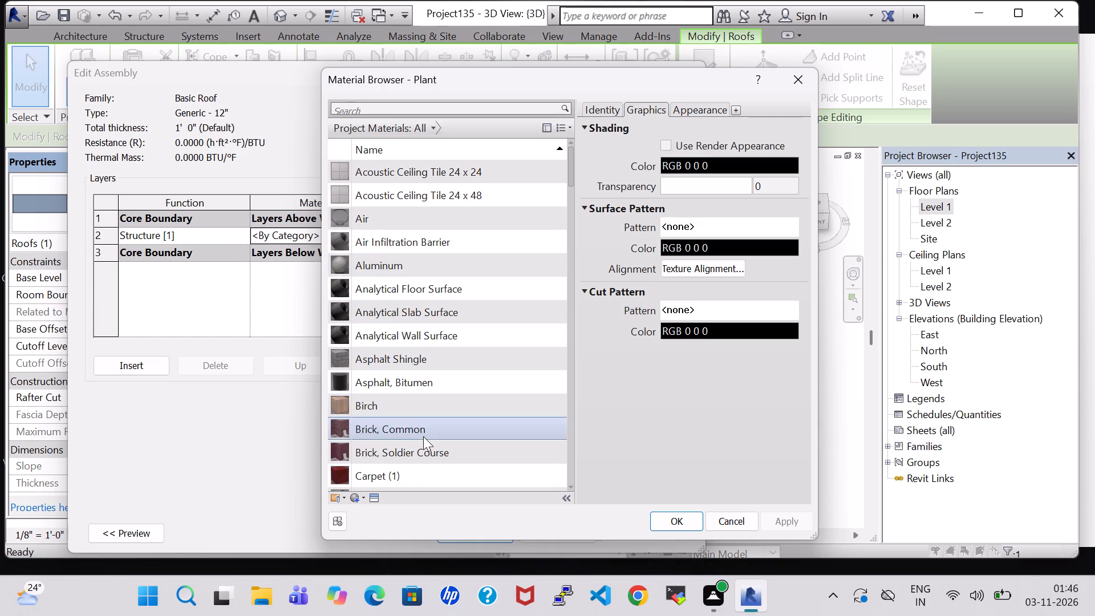
{"action": "left_click", "coordinate": [426, 450]}
{"action": "left_click", "coordinate": [667, 523]}
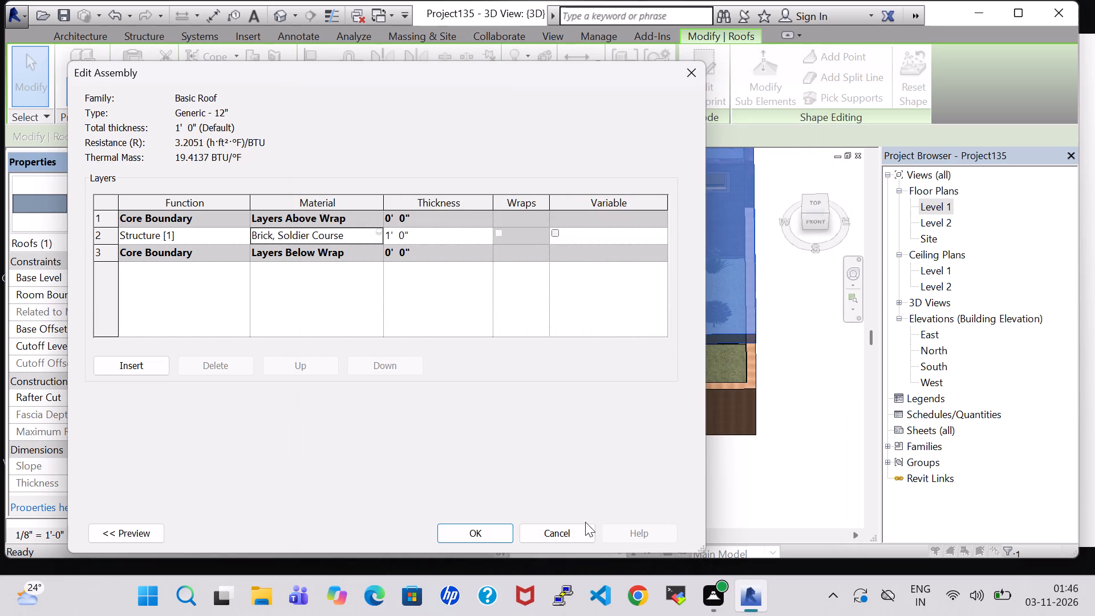
{"action": "left_click", "coordinate": [486, 526]}
{"action": "left_click", "coordinate": [518, 532]}
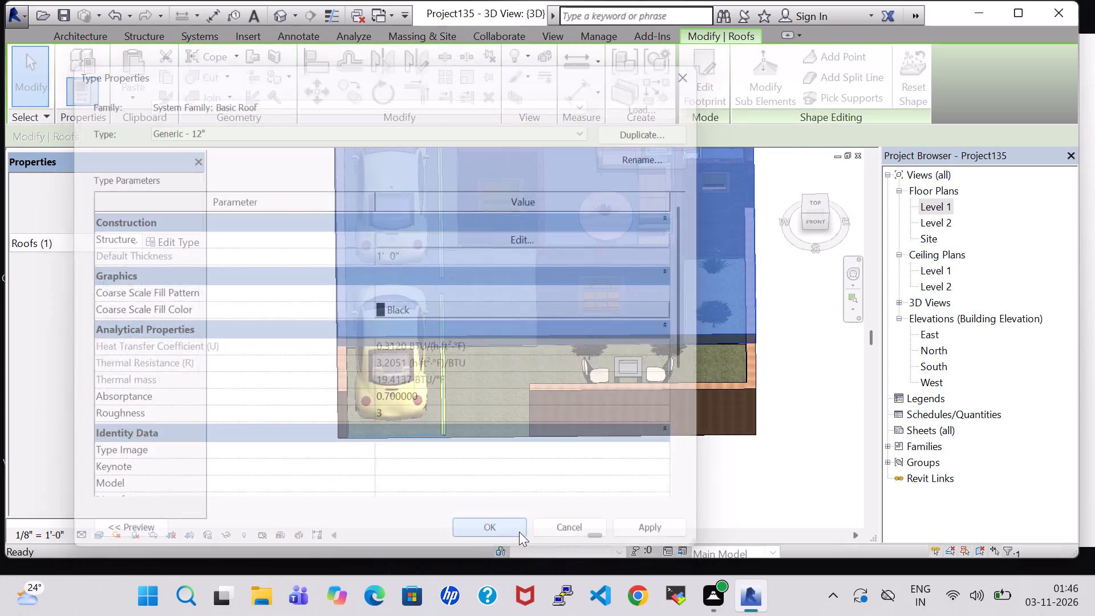
{"action": "left_click", "coordinate": [634, 495]}
Examine the brick-finished roof and the house in the 3D view from the front, the sides and above.
{"action": "middle_click_drag", "start_coordinate": [551, 465], "coordinate": [549, 402], "text": "shift"}
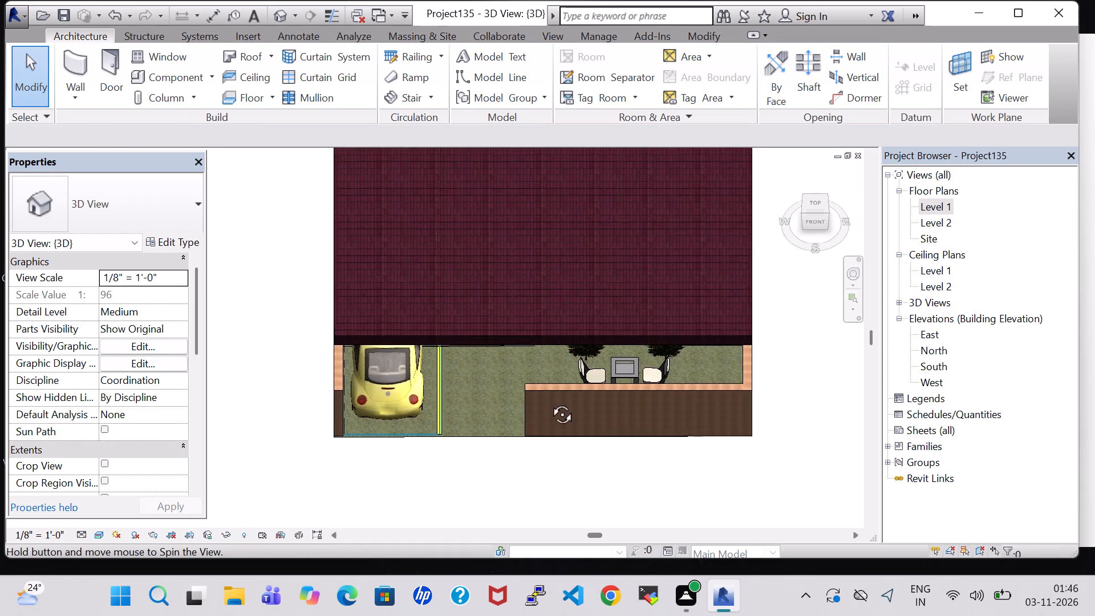
{"action": "middle_click_drag", "start_coordinate": [549, 402], "coordinate": [536, 308], "text": "shift"}
{"action": "middle_click_drag", "start_coordinate": [510, 277], "coordinate": [541, 511]}
{"action": "middle_click_drag", "start_coordinate": [452, 435], "coordinate": [453, 435]}
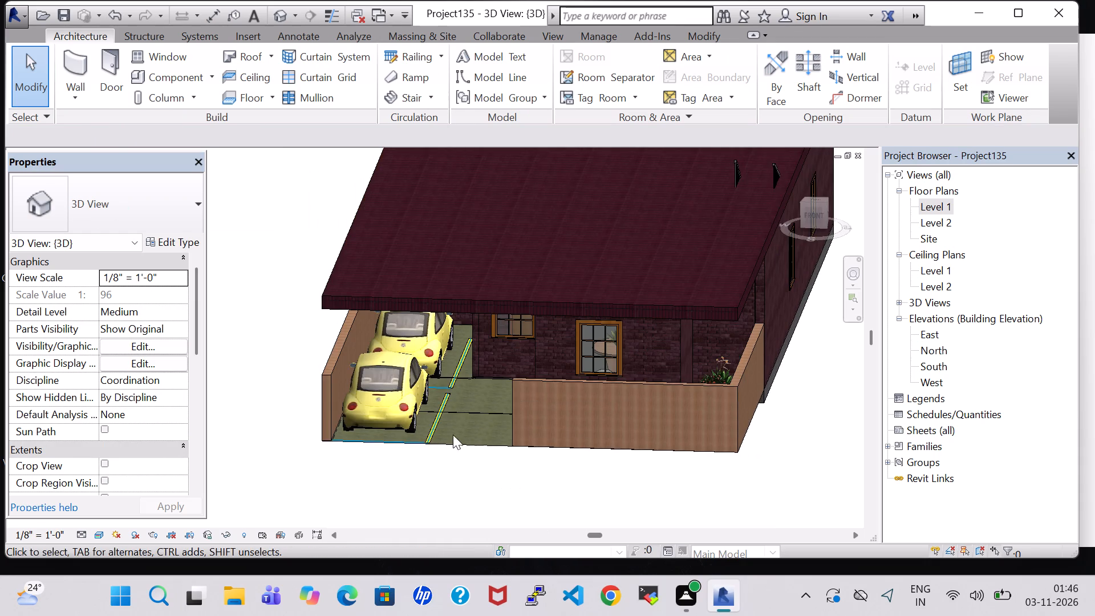
{"action": "middle_click_drag", "start_coordinate": [453, 435], "coordinate": [512, 411]}
{"action": "scroll", "coordinate": [459, 435], "scroll_direction": "up", "scroll_amount": 1, "text": "shift"}
{"action": "middle_click_drag", "start_coordinate": [509, 388], "coordinate": [501, 390]}
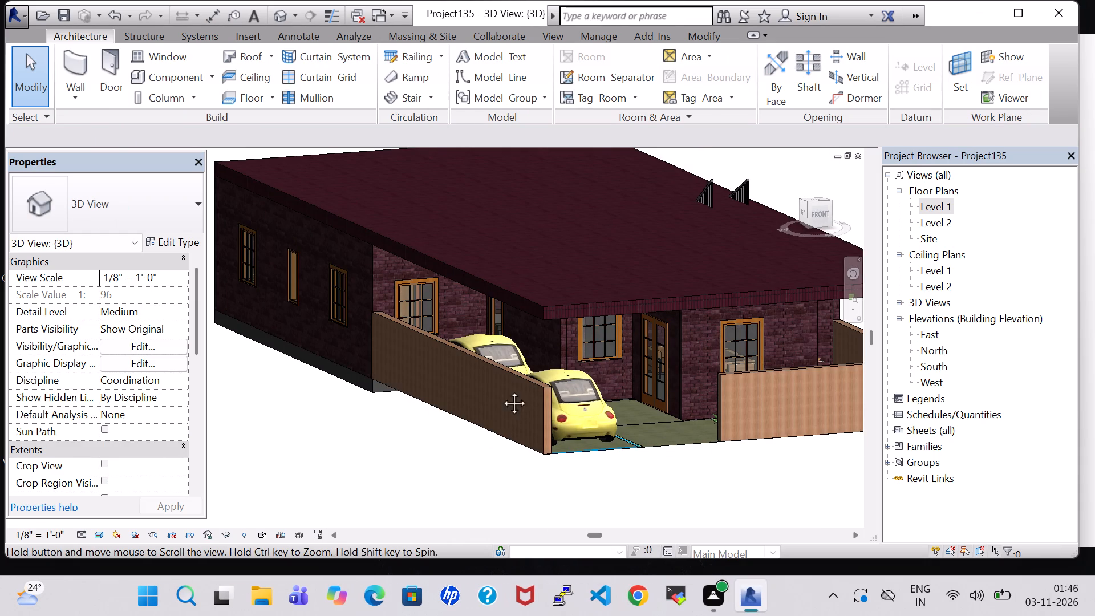
{"action": "middle_click_drag", "start_coordinate": [501, 390], "coordinate": [438, 394]}
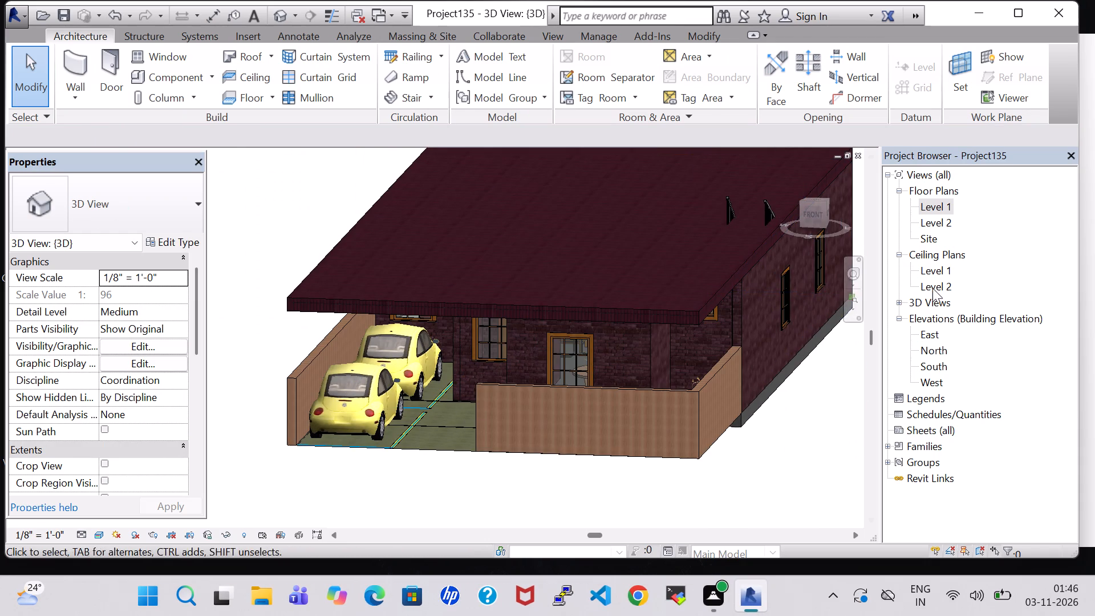
{"action": "left_click", "coordinate": [810, 235]}
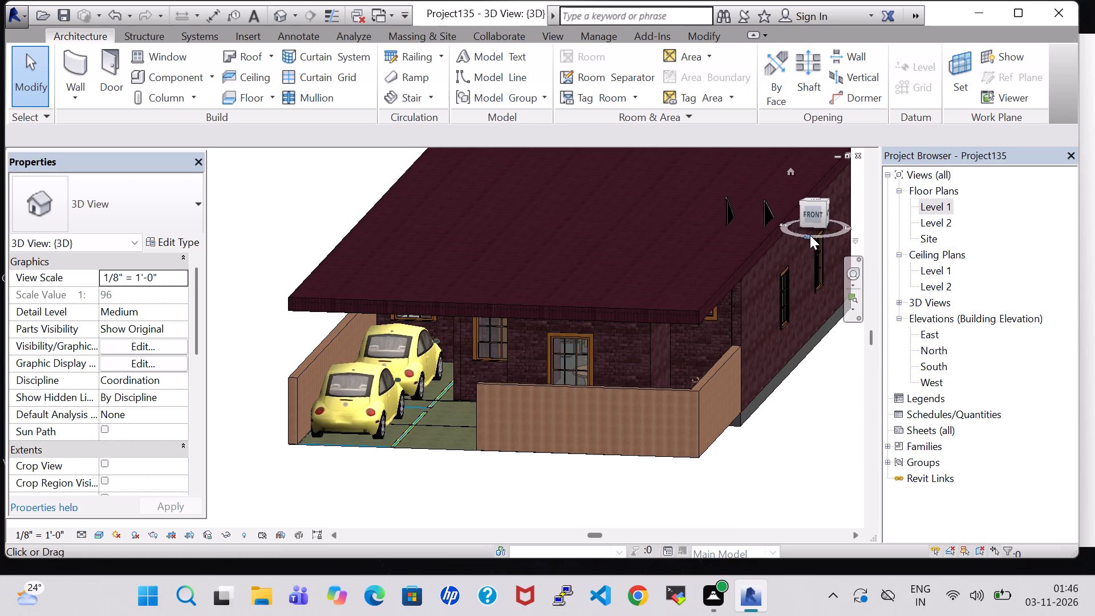
{"action": "scroll", "coordinate": [454, 264], "scroll_direction": "up", "scroll_amount": 4}
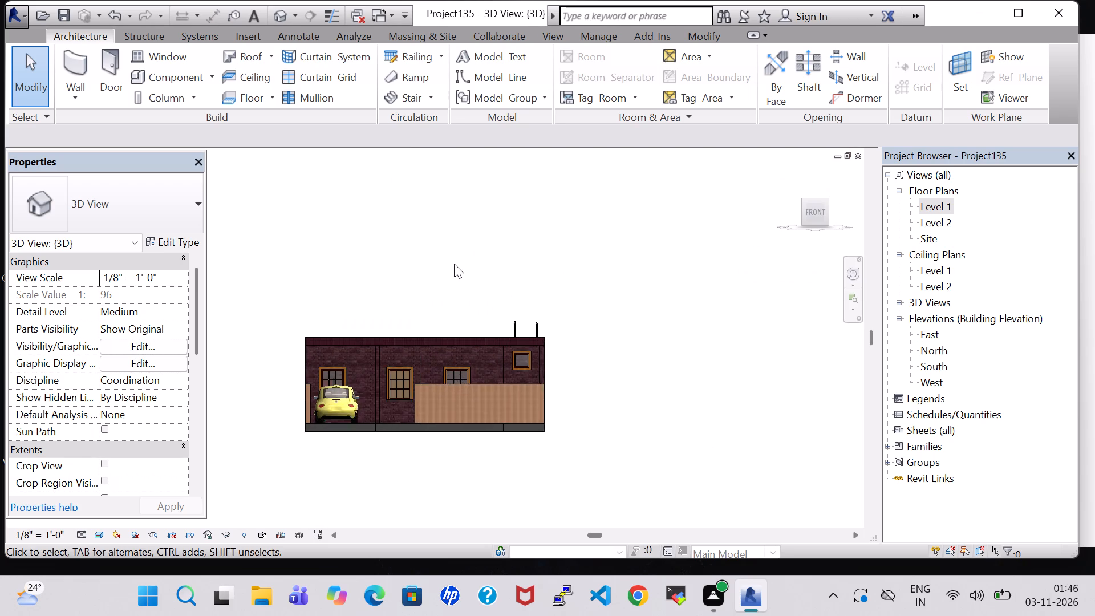
{"action": "middle_click_drag", "start_coordinate": [442, 264], "coordinate": [603, 279]}
{"action": "scroll", "coordinate": [443, 264], "scroll_direction": "up", "scroll_amount": 1}
{"action": "middle_click_drag", "start_coordinate": [603, 279], "coordinate": [601, 309]}
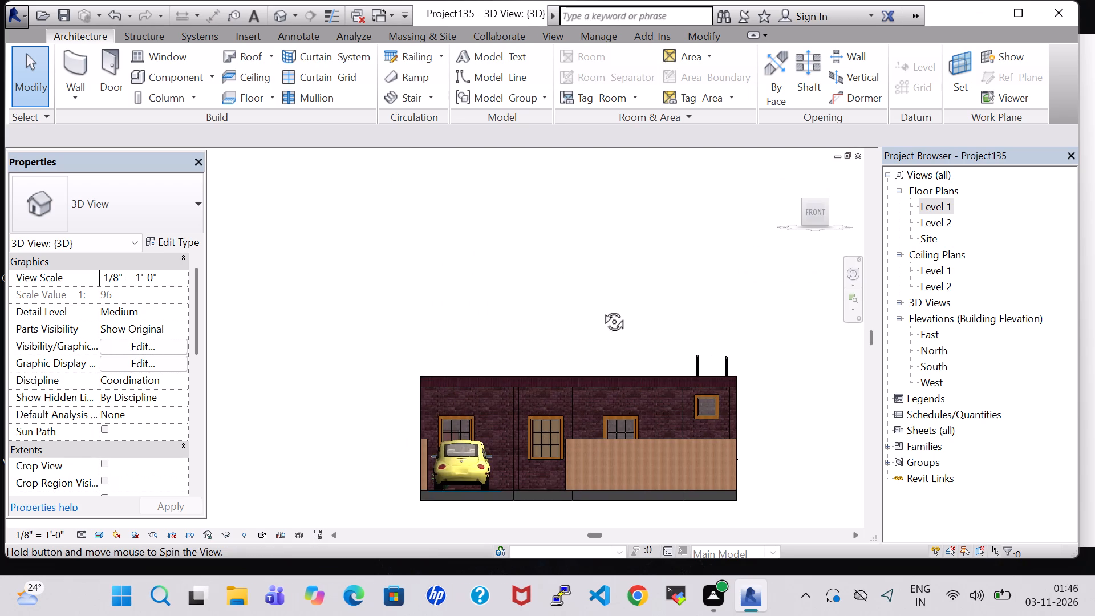
{"action": "middle_click_drag", "start_coordinate": [601, 309], "coordinate": [601, 324]}
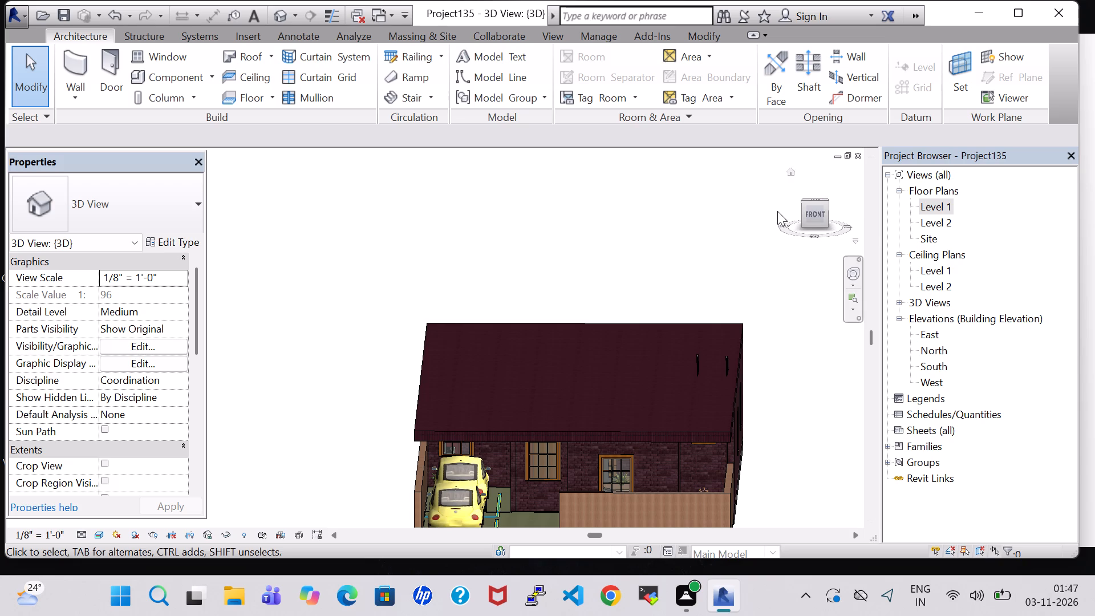
{"action": "left_click", "coordinate": [817, 198]}
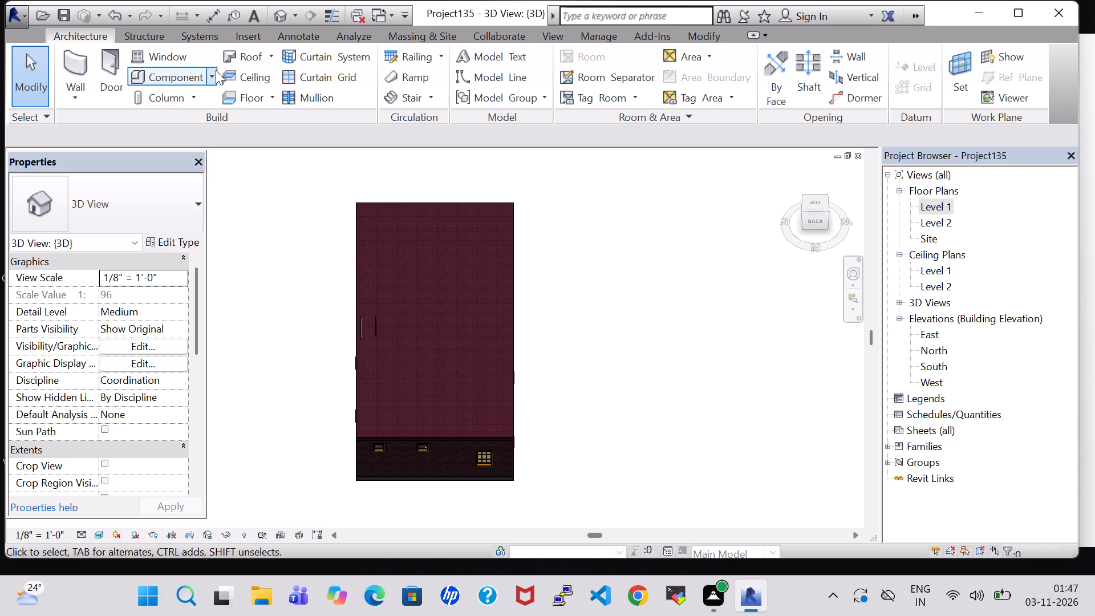
On the Level 1 plan, start a railing path with a 30'-0" line along the rear wall from Bedroom-1's outer corner to the east corner.
{"action": "double_click", "coordinate": [936, 206]}
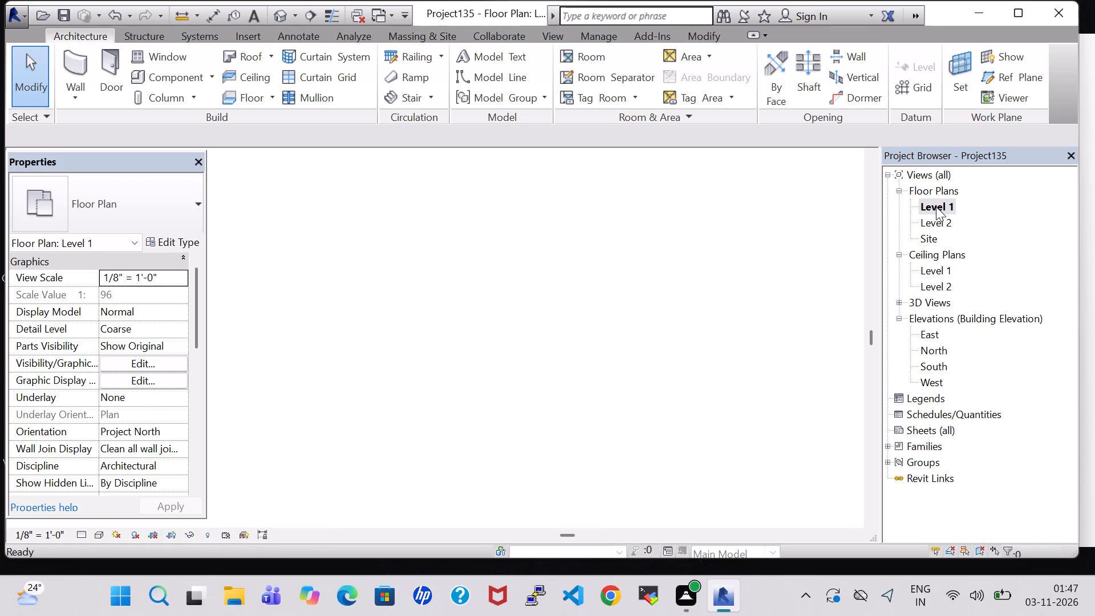
{"action": "scroll", "coordinate": [432, 211], "scroll_direction": "down", "scroll_amount": 6}
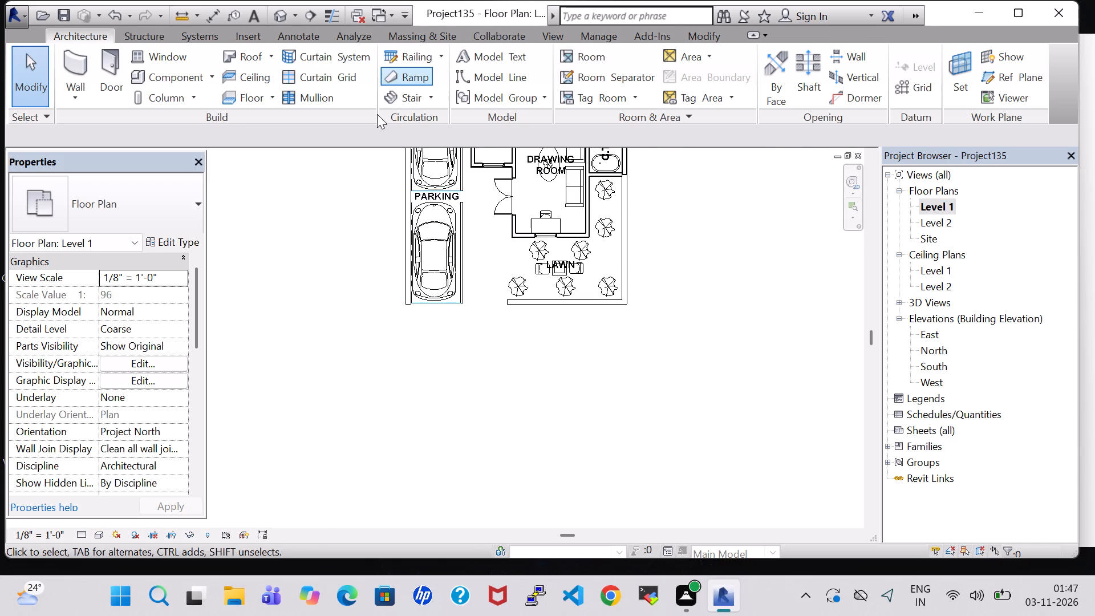
{"action": "middle_click_drag", "start_coordinate": [381, 175], "coordinate": [386, 448]}
{"action": "scroll", "coordinate": [386, 448], "scroll_direction": "up", "scroll_amount": 1}
{"action": "scroll", "coordinate": [342, 292], "scroll_direction": "down", "scroll_amount": 3}
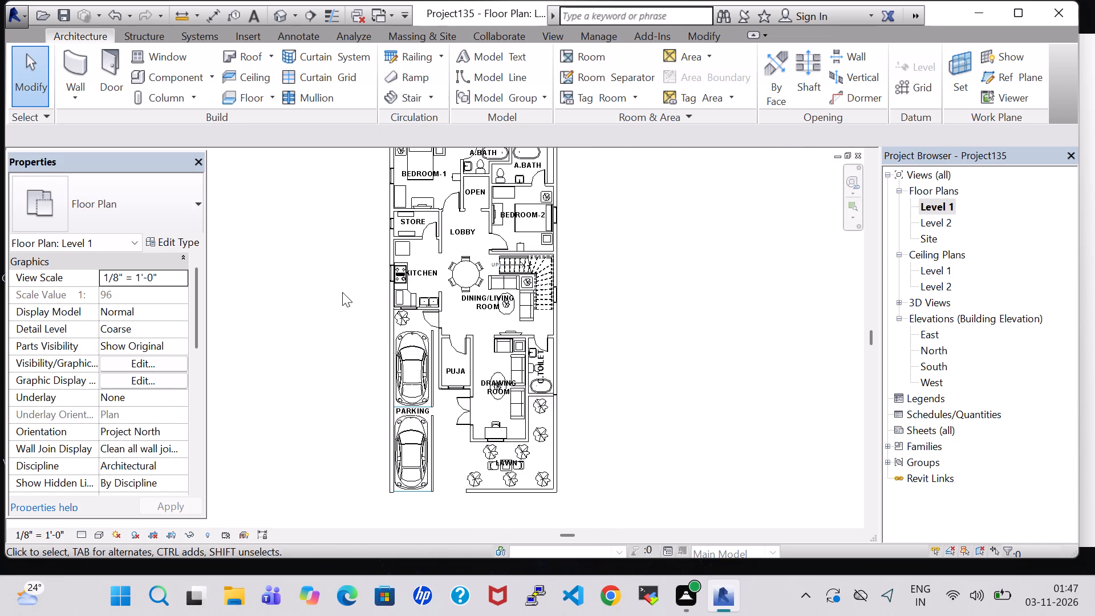
{"action": "middle_click_drag", "start_coordinate": [340, 261], "coordinate": [332, 402]}
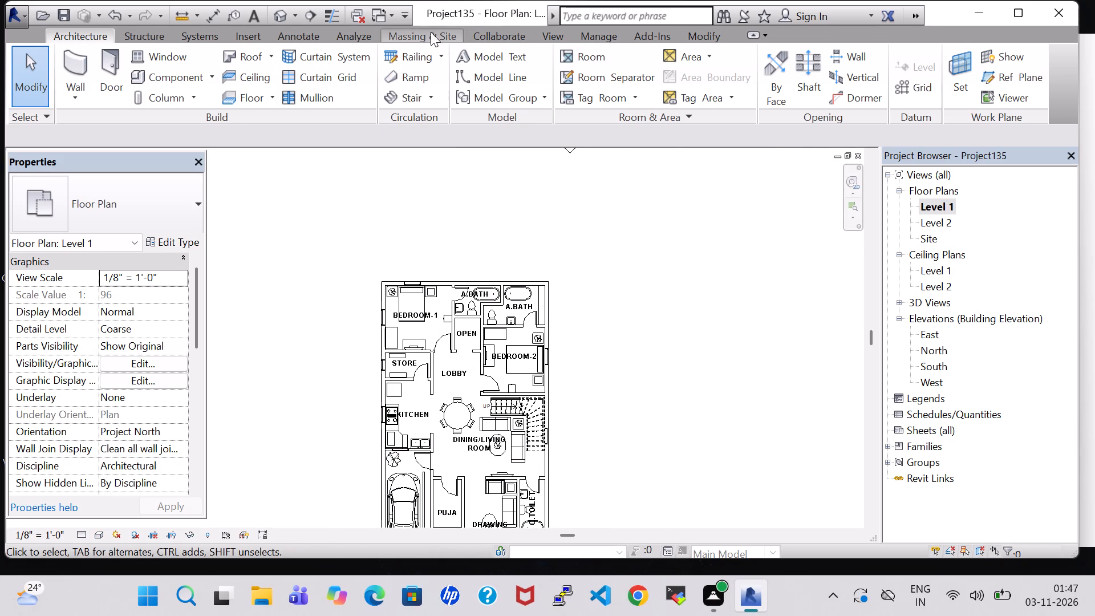
{"action": "left_click", "coordinate": [409, 58]}
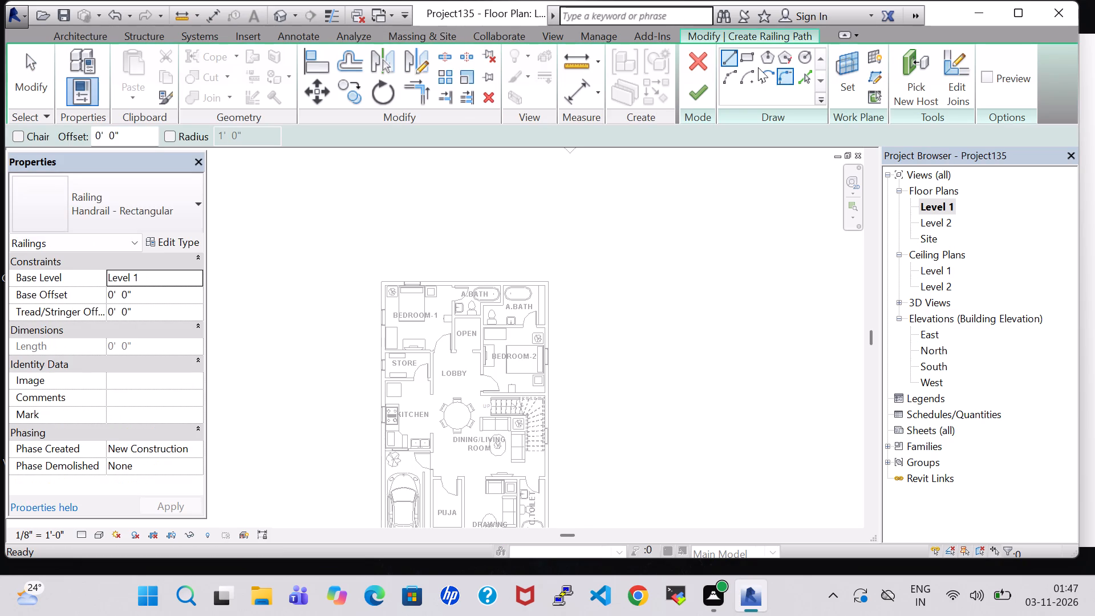
{"action": "left_click", "coordinate": [722, 60]}
{"action": "scroll", "coordinate": [355, 236], "scroll_direction": "up", "scroll_amount": 9}
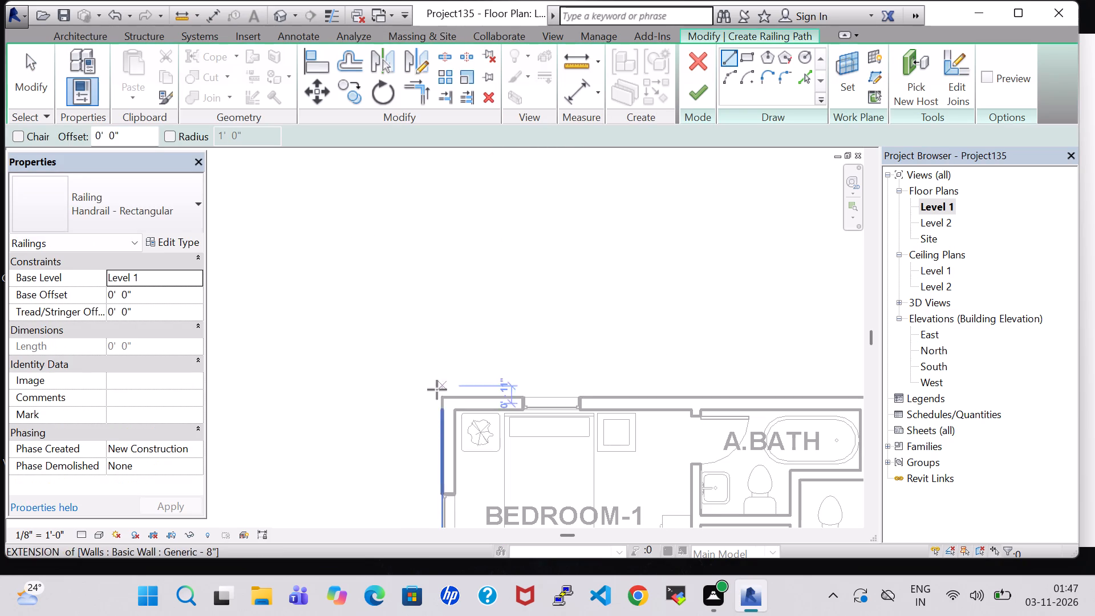
{"action": "left_click", "coordinate": [449, 407]}
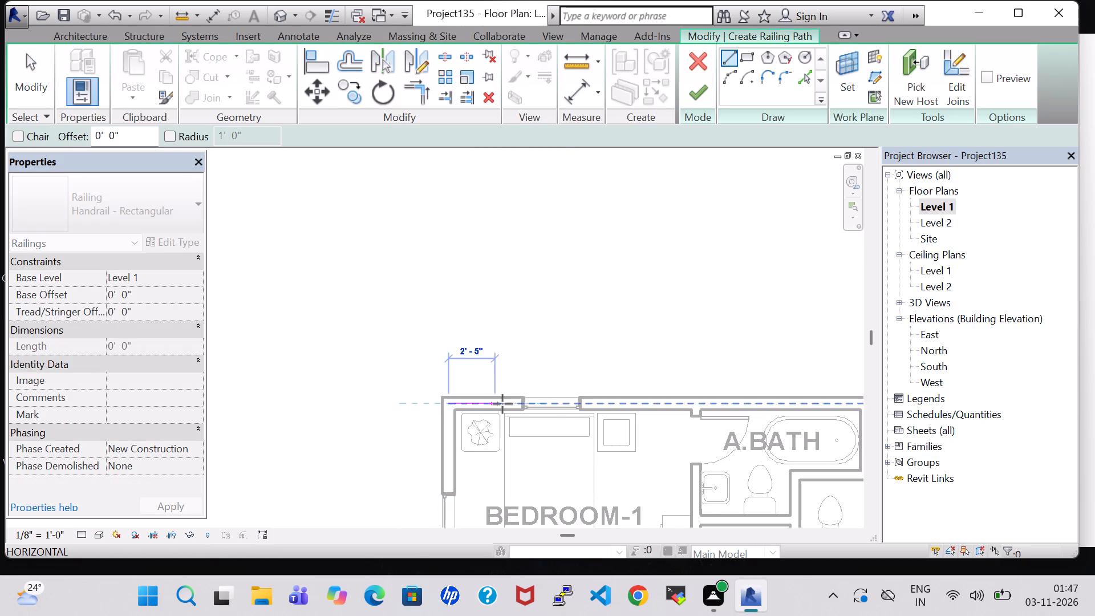
{"action": "middle_click_drag", "start_coordinate": [734, 411], "coordinate": [468, 411]}
{"action": "middle_click", "coordinate": [468, 411]}
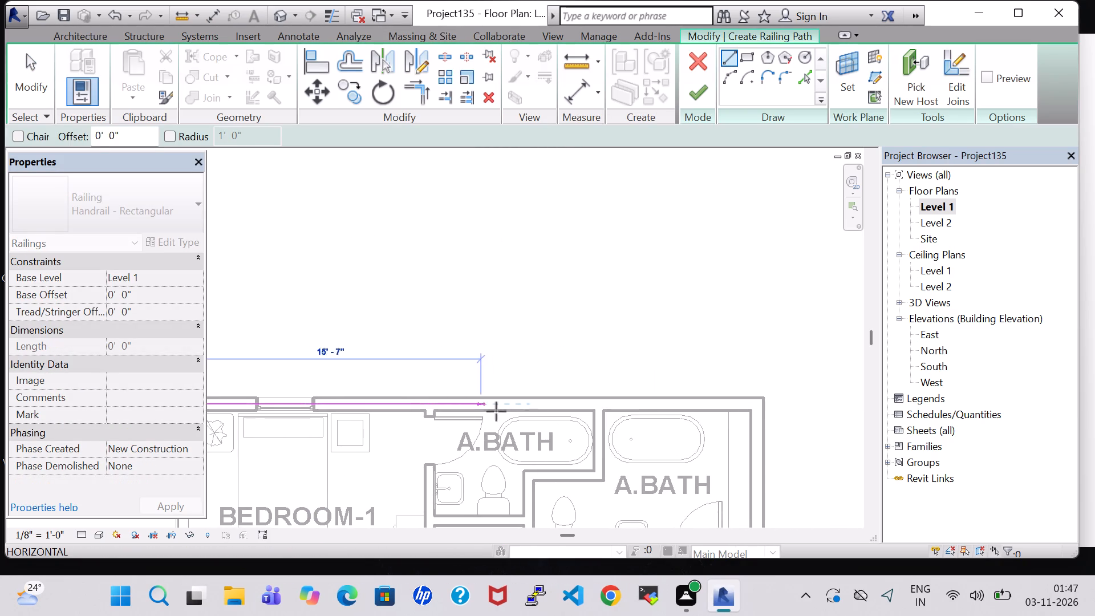
{"action": "left_click", "coordinate": [759, 406]}
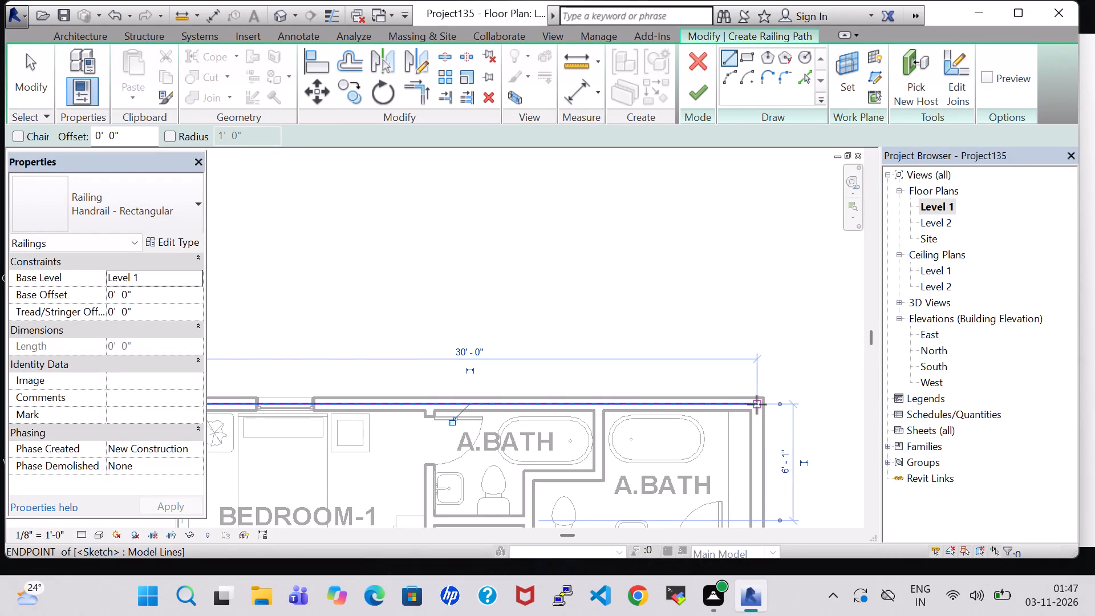
Continue the railing path along the east wall to the lawn's front corner, about 94'-0" in total, and finish the railing.
{"action": "left_click", "coordinate": [757, 404]}
{"action": "middle_click_drag", "start_coordinate": [760, 475], "coordinate": [752, 155]}
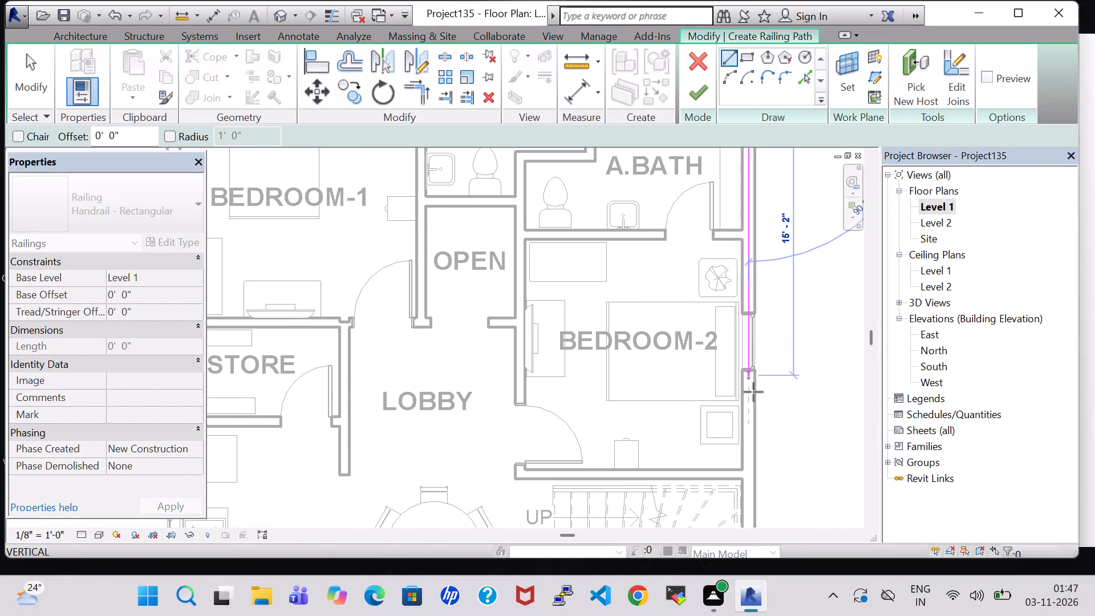
{"action": "middle_click_drag", "start_coordinate": [752, 404], "coordinate": [727, 162]}
{"action": "middle_click_drag", "start_coordinate": [732, 398], "coordinate": [715, 149]}
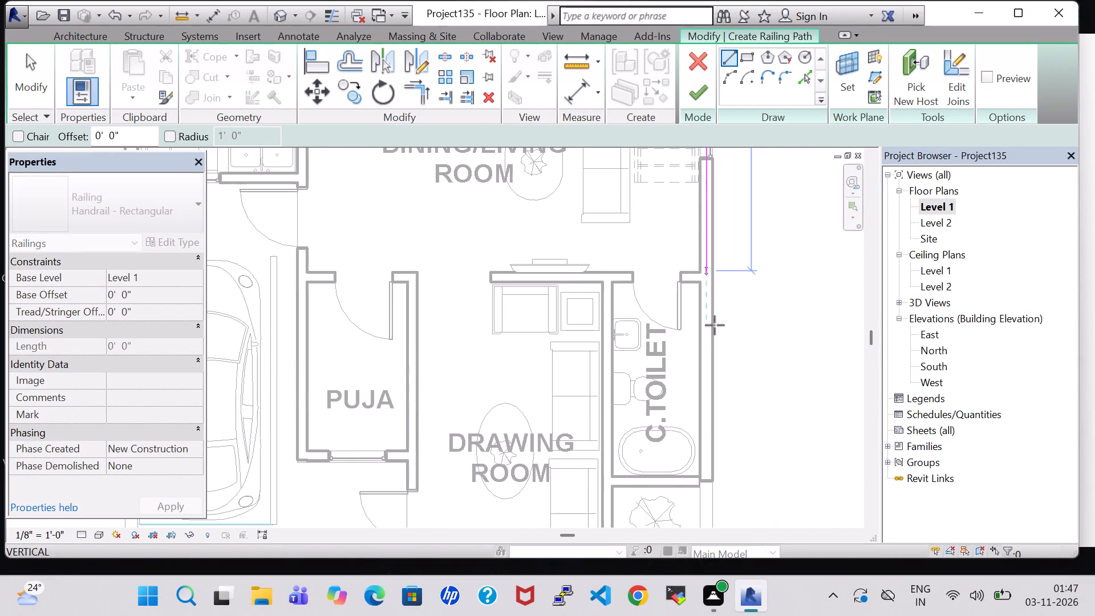
{"action": "middle_click_drag", "start_coordinate": [712, 403], "coordinate": [709, 171]}
{"action": "scroll", "coordinate": [712, 403], "scroll_direction": "up", "scroll_amount": 1}
{"action": "middle_click_drag", "start_coordinate": [714, 367], "coordinate": [716, 164]}
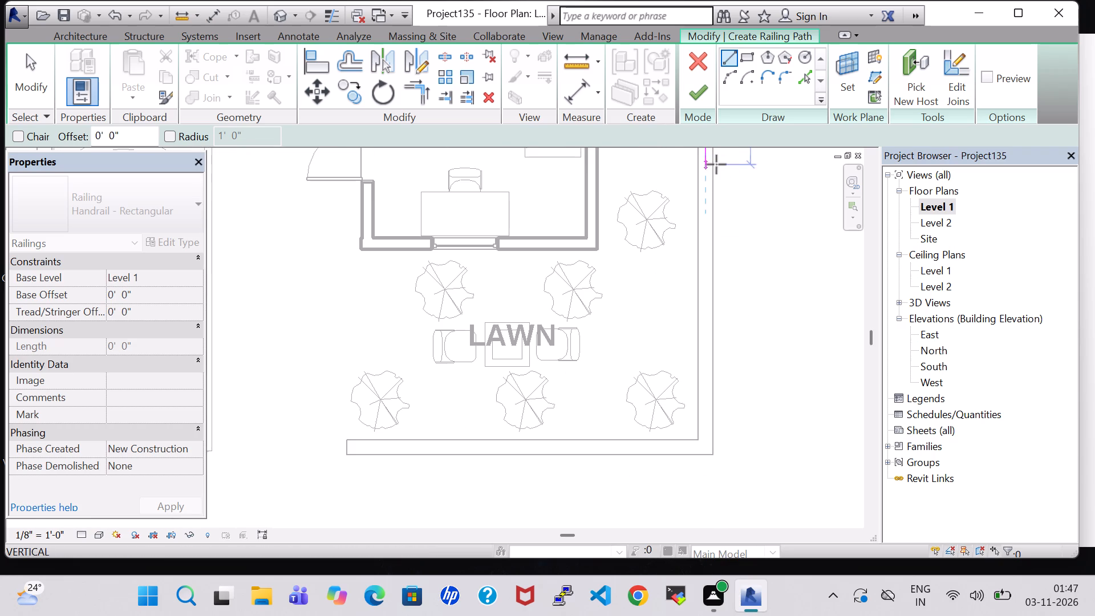
{"action": "left_click", "coordinate": [710, 443]}
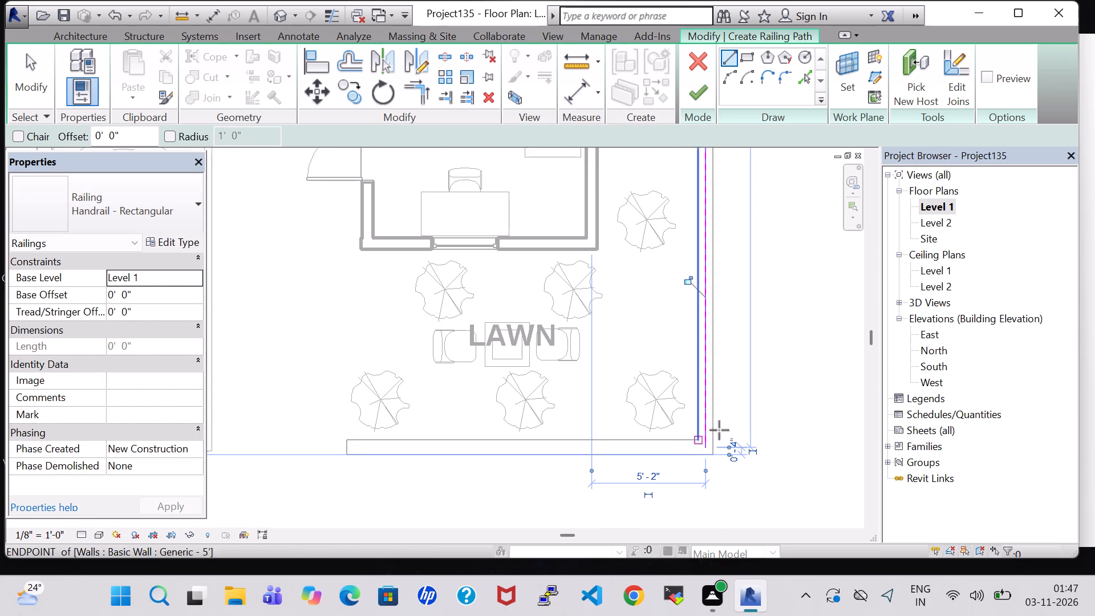
{"action": "left_click", "coordinate": [695, 93]}
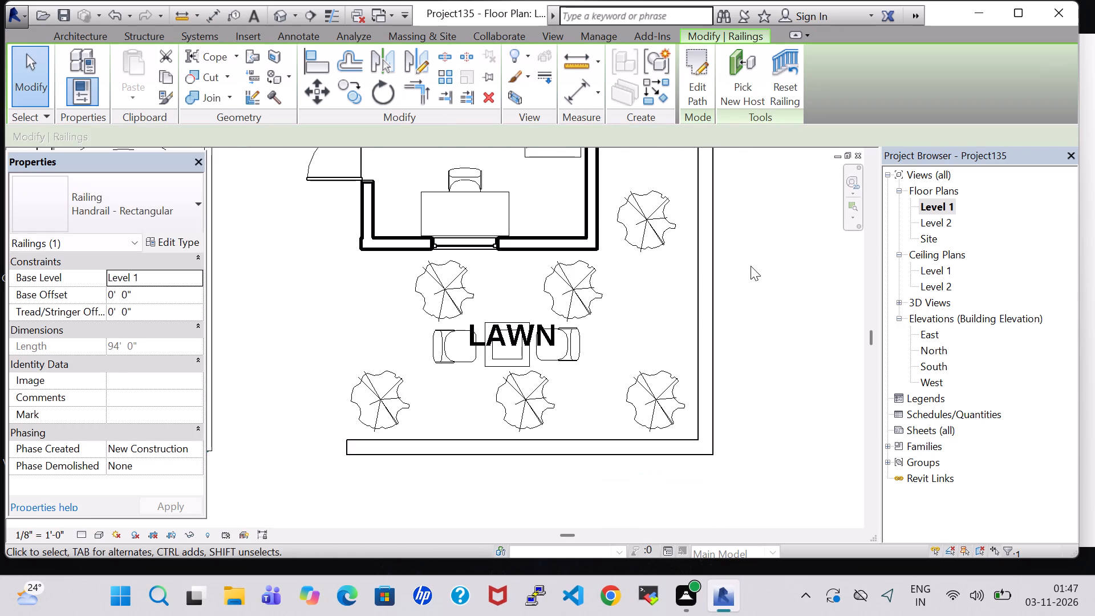
Change the new railing along the rear and east walls to the Glass Panel - Bottom Fill type.
{"action": "scroll", "coordinate": [751, 268], "scroll_direction": "down", "scroll_amount": 7}
{"action": "middle_click_drag", "start_coordinate": [663, 222], "coordinate": [725, 485]}
{"action": "middle_click_drag", "start_coordinate": [652, 241], "coordinate": [614, 436]}
{"action": "scroll", "coordinate": [614, 436], "scroll_direction": "up", "scroll_amount": 1}
{"action": "scroll", "coordinate": [599, 245], "scroll_direction": "up", "scroll_amount": 6}
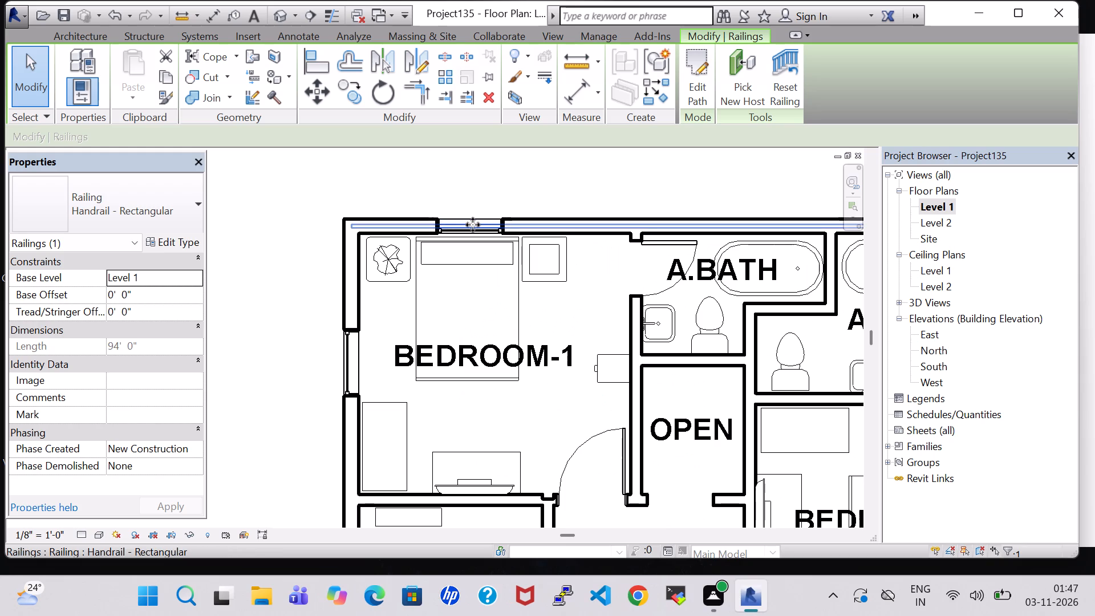
{"action": "left_click", "coordinate": [473, 225]}
{"action": "left_click", "coordinate": [143, 201]}
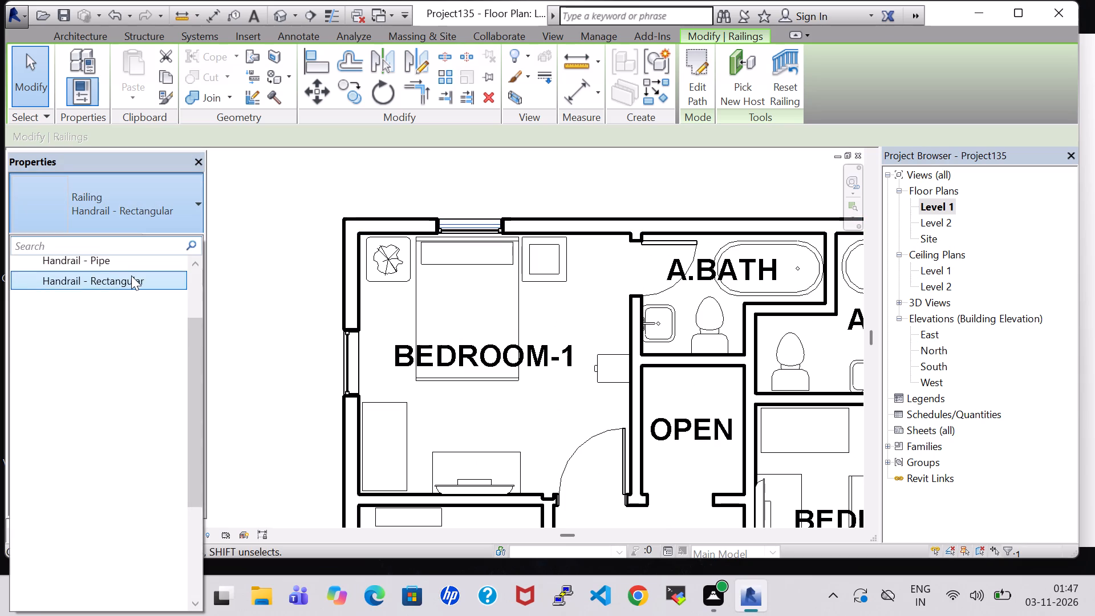
{"action": "scroll", "coordinate": [131, 275], "scroll_direction": "up", "scroll_amount": 3}
{"action": "left_click", "coordinate": [131, 285]}
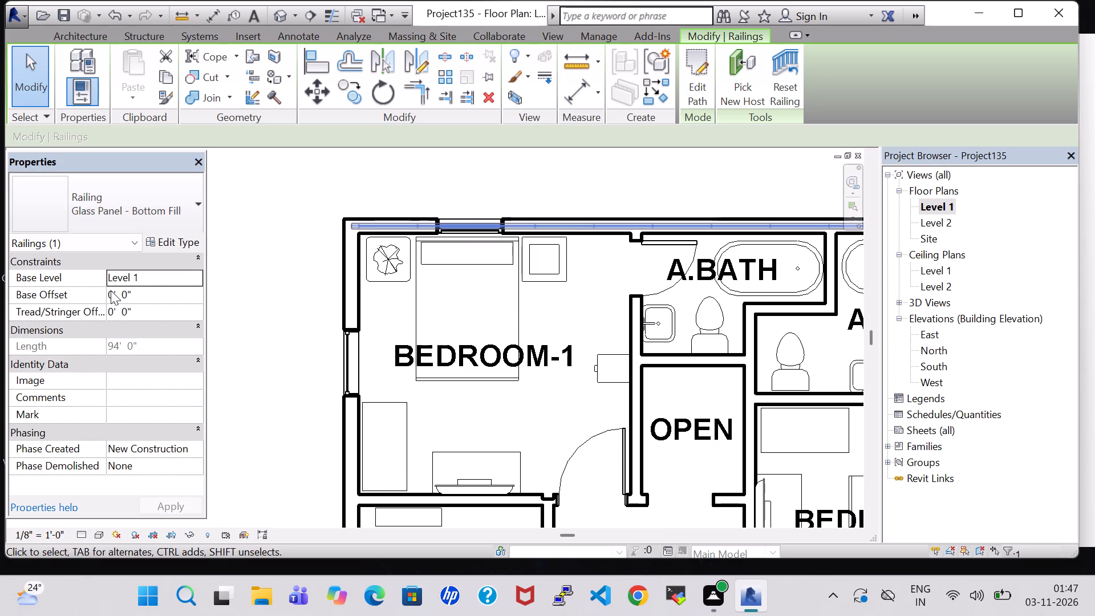
Set the glass panel railing's base offset to 11'-0".
{"action": "left_click", "coordinate": [114, 296]}
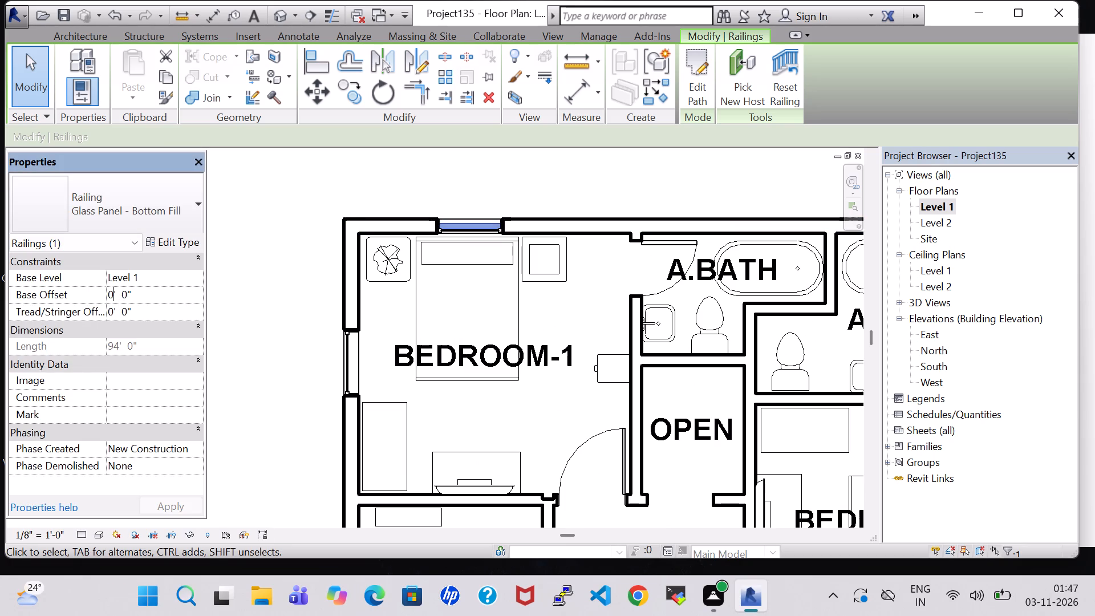
{"action": "key", "text": "BackSpace"}
{"action": "type", "text": "11"}
{"action": "left_click", "coordinate": [177, 505]}
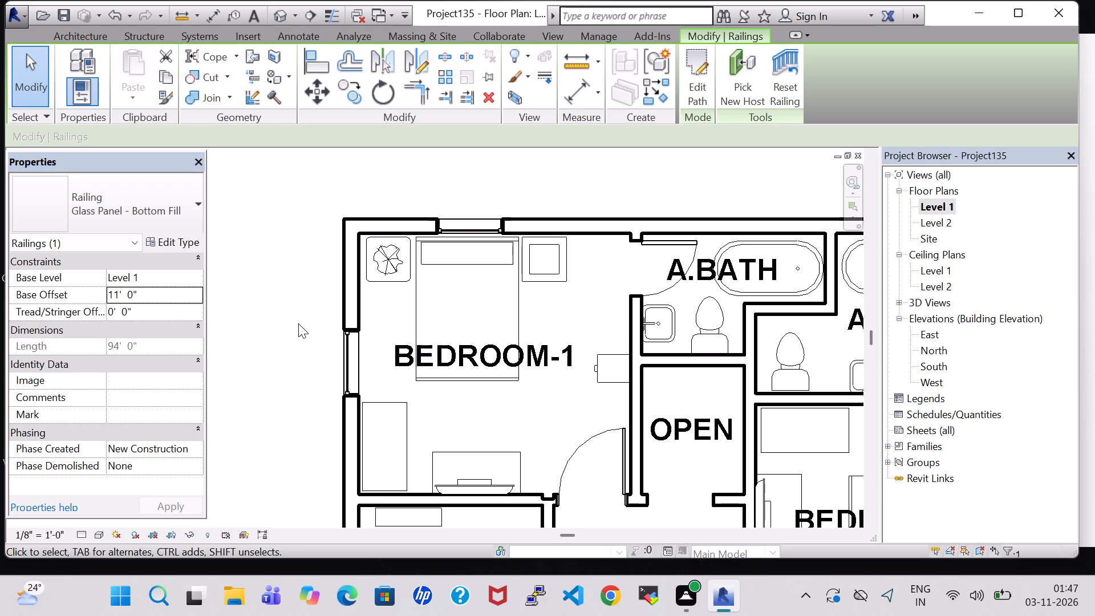
On the Level 1 plan, sketch a 30'-0" railing path along the front, from the lawn's east corner to the parking's outer west corner.
{"action": "left_click", "coordinate": [477, 198]}
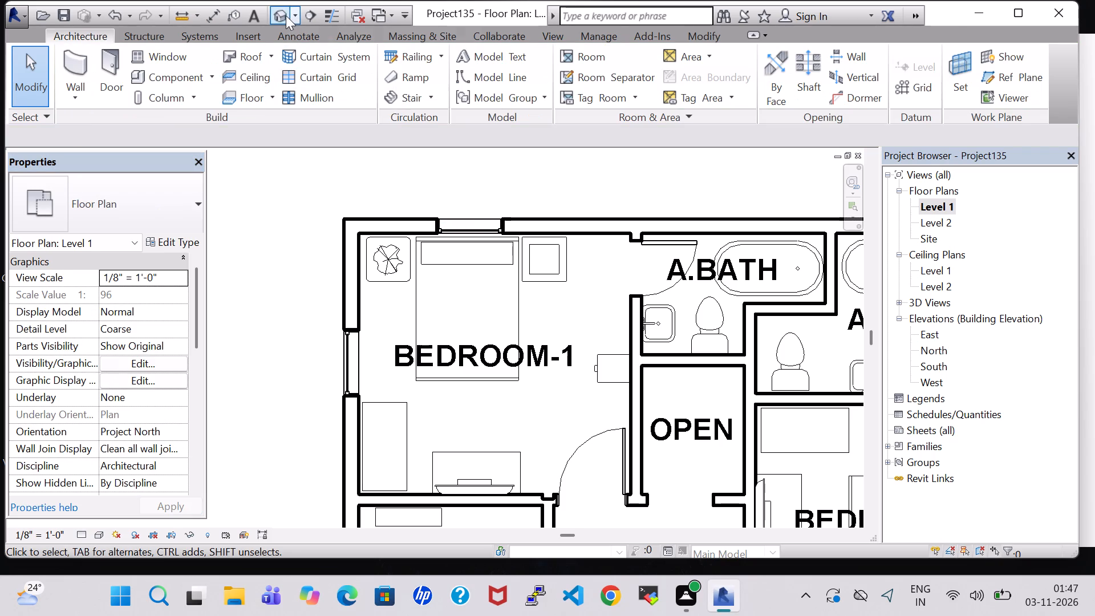
{"action": "left_click", "coordinate": [286, 15]}
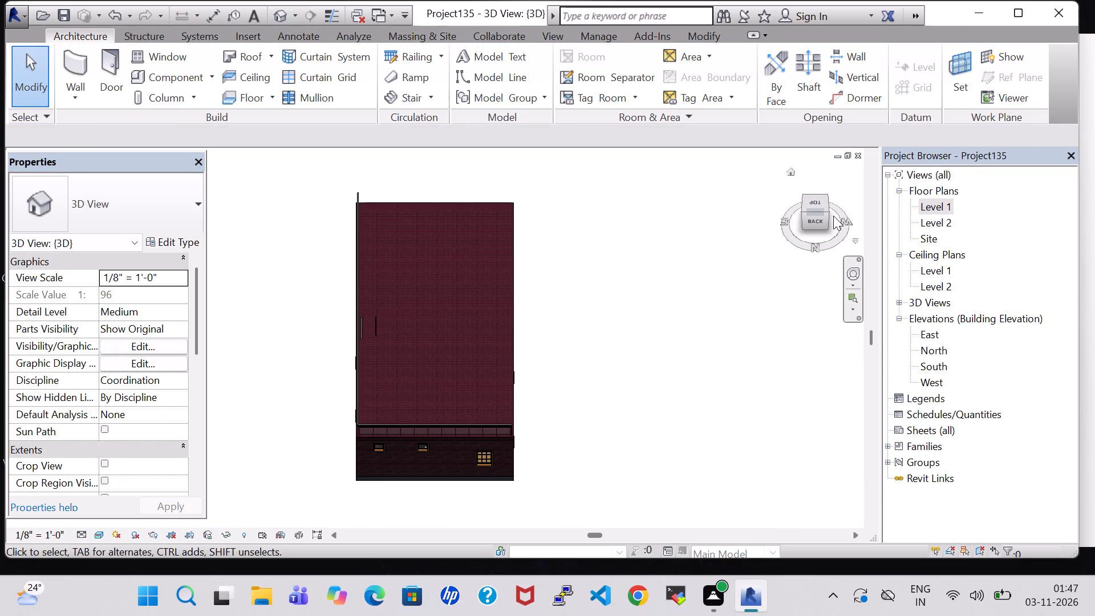
{"action": "left_click", "coordinate": [810, 192]}
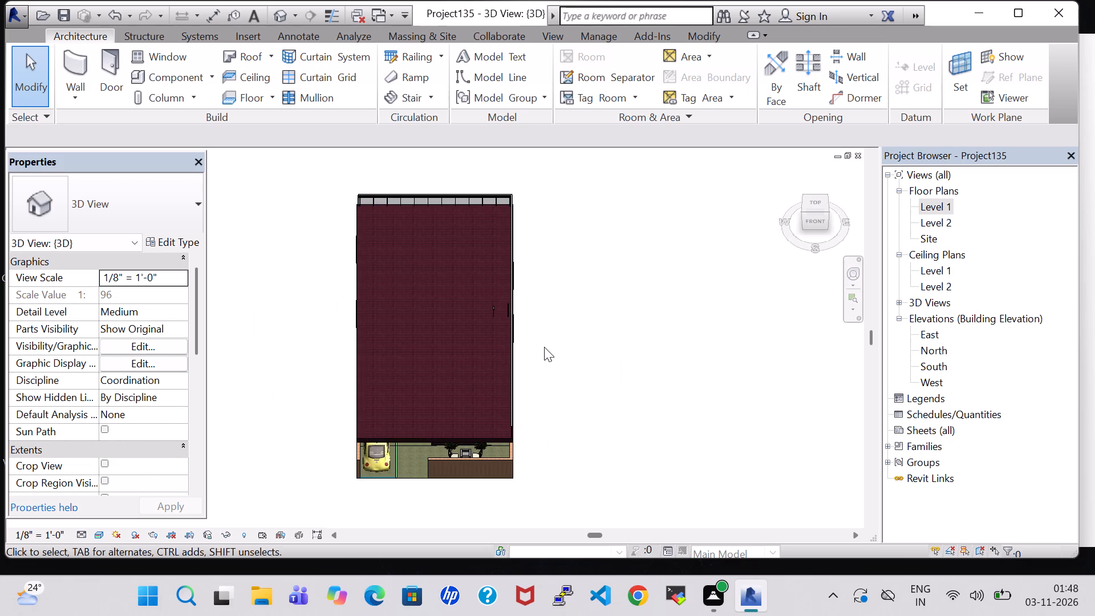
{"action": "middle_click_drag", "start_coordinate": [544, 347], "coordinate": [492, 214], "text": "shift"}
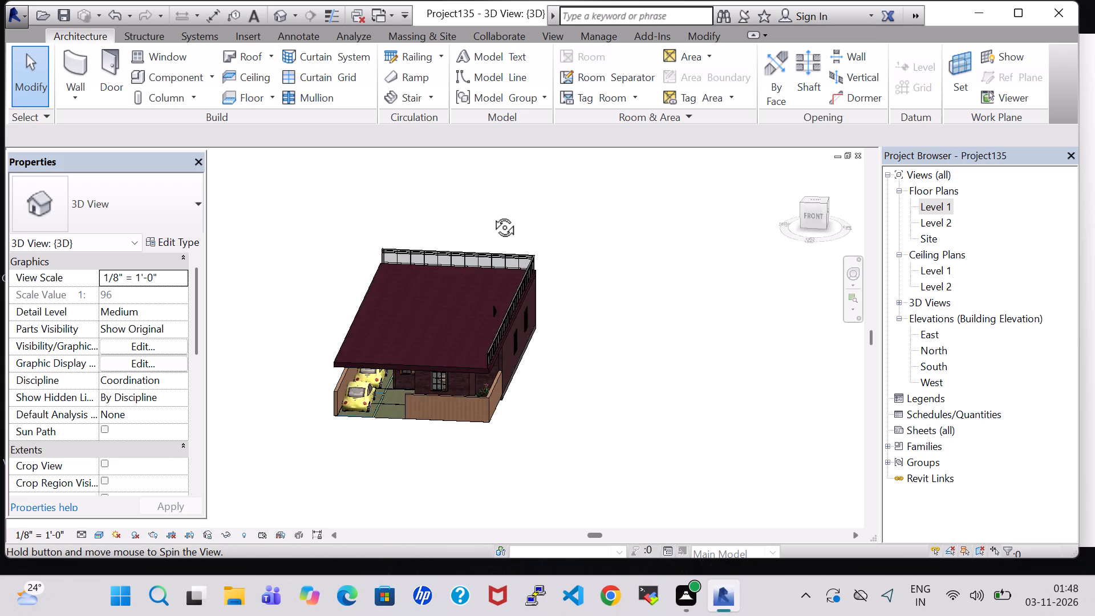
{"action": "middle_click_drag", "start_coordinate": [492, 214], "coordinate": [484, 214], "text": "shift"}
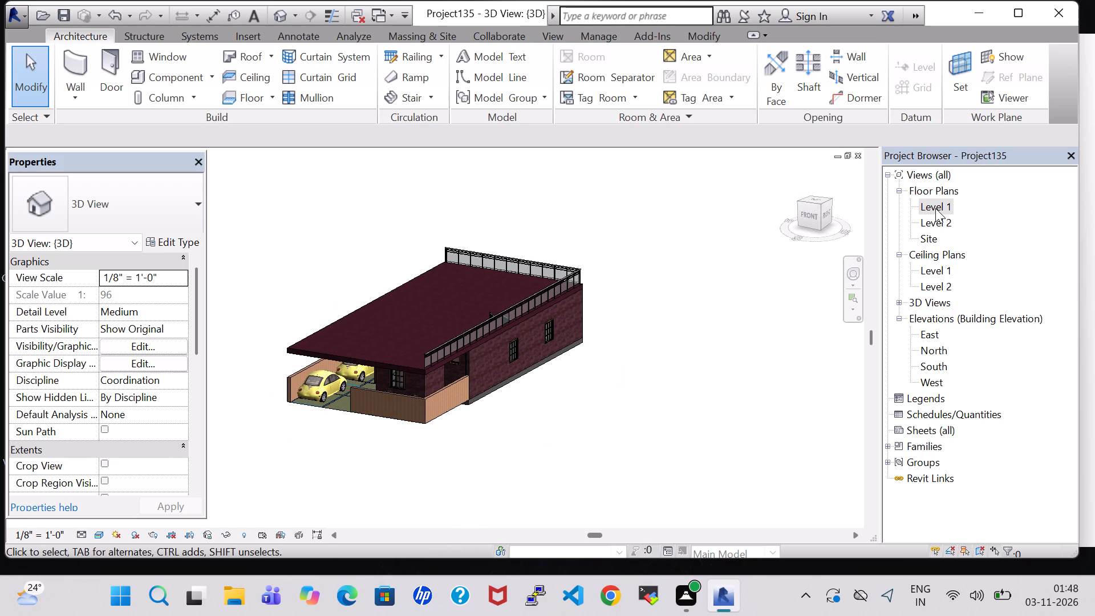
{"action": "left_click", "coordinate": [935, 208]}
{"action": "double_click", "coordinate": [935, 208]}
{"action": "scroll", "coordinate": [447, 213], "scroll_direction": "down", "scroll_amount": 6}
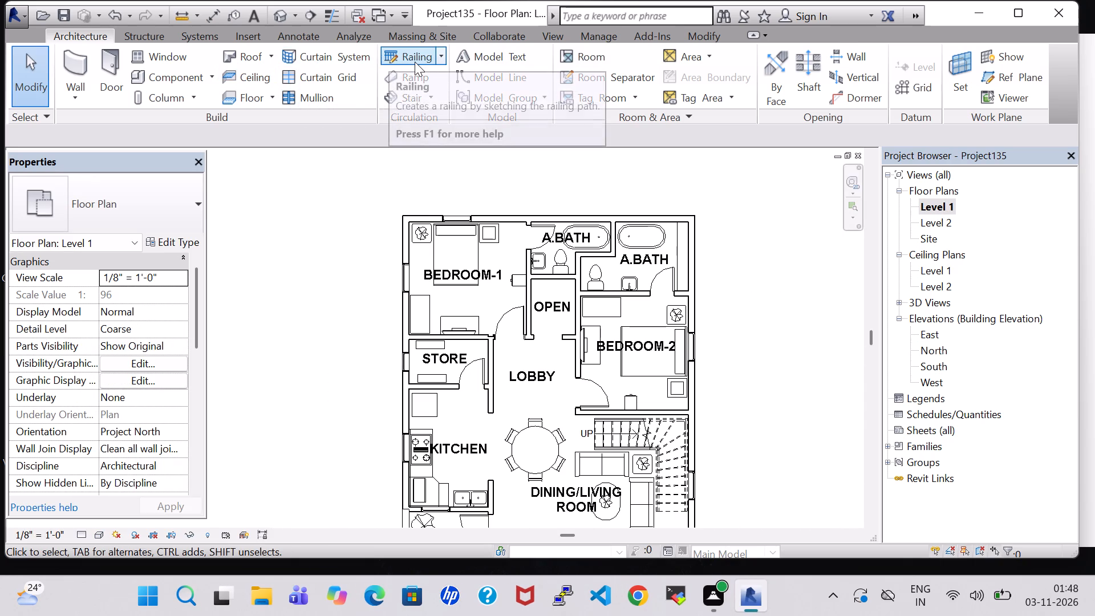
{"action": "left_click", "coordinate": [415, 62]}
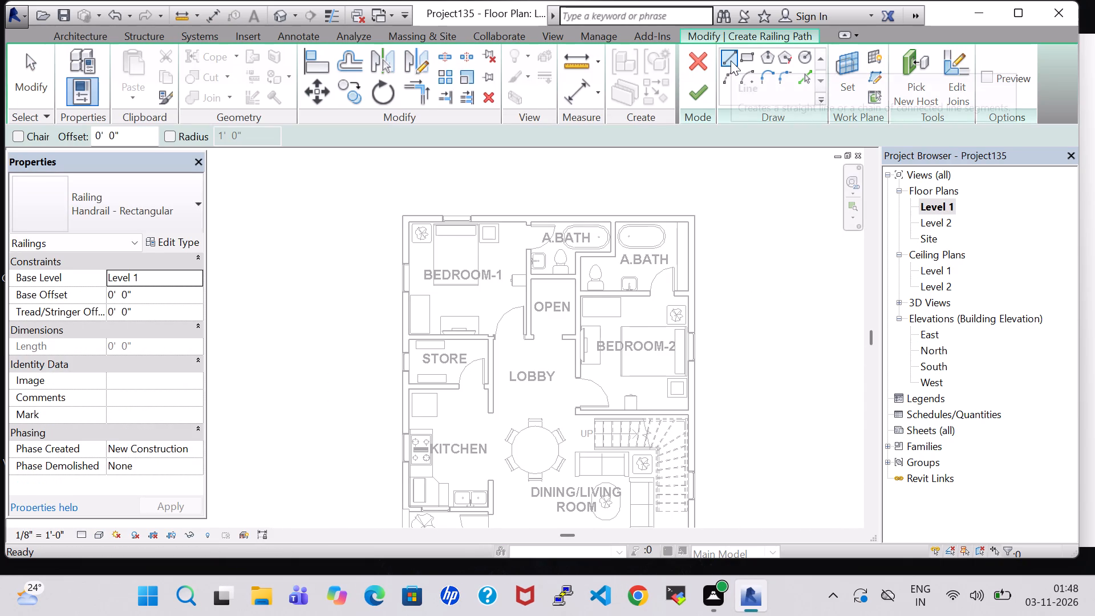
{"action": "left_click", "coordinate": [731, 60]}
{"action": "middle_click_drag", "start_coordinate": [735, 393], "coordinate": [772, 127]}
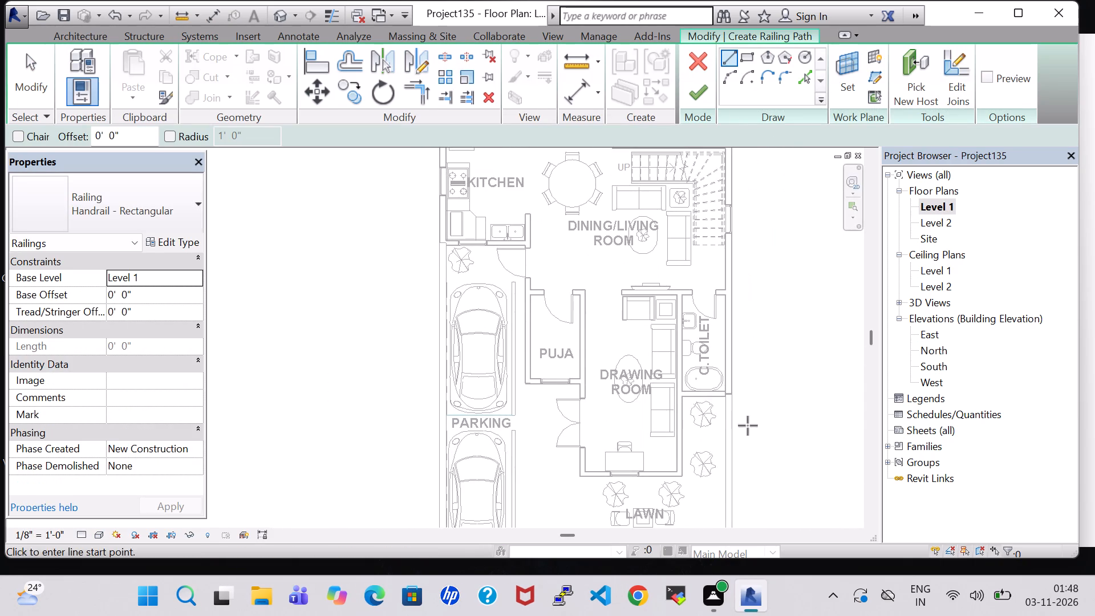
{"action": "middle_click_drag", "start_coordinate": [748, 429], "coordinate": [769, 113]}
{"action": "scroll", "coordinate": [748, 429], "scroll_direction": "up", "scroll_amount": 1}
{"action": "scroll", "coordinate": [739, 268], "scroll_direction": "up", "scroll_amount": 7}
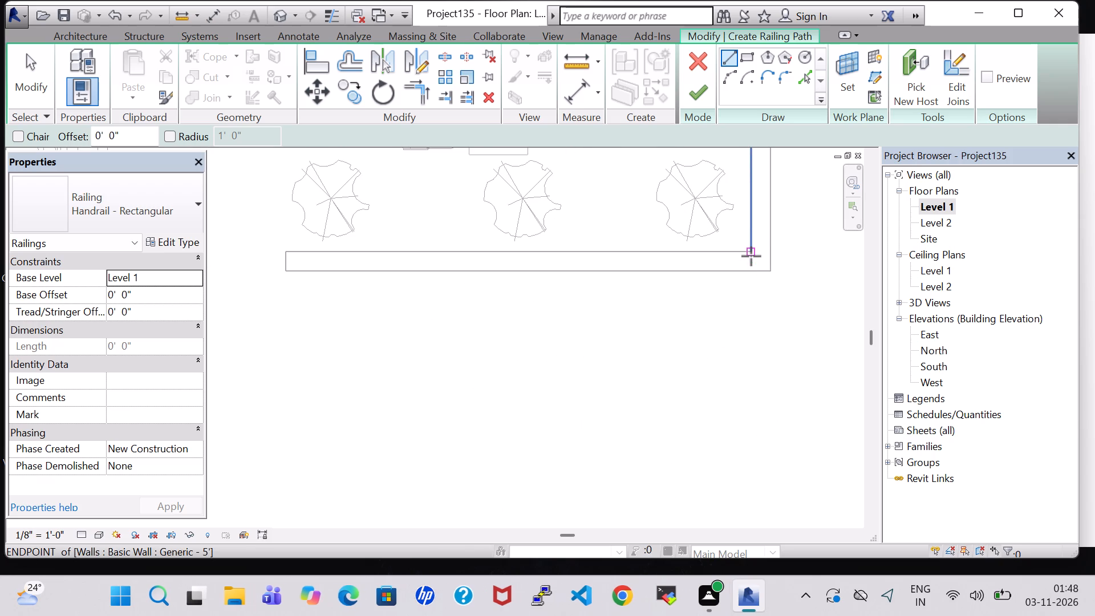
{"action": "left_click", "coordinate": [760, 262]}
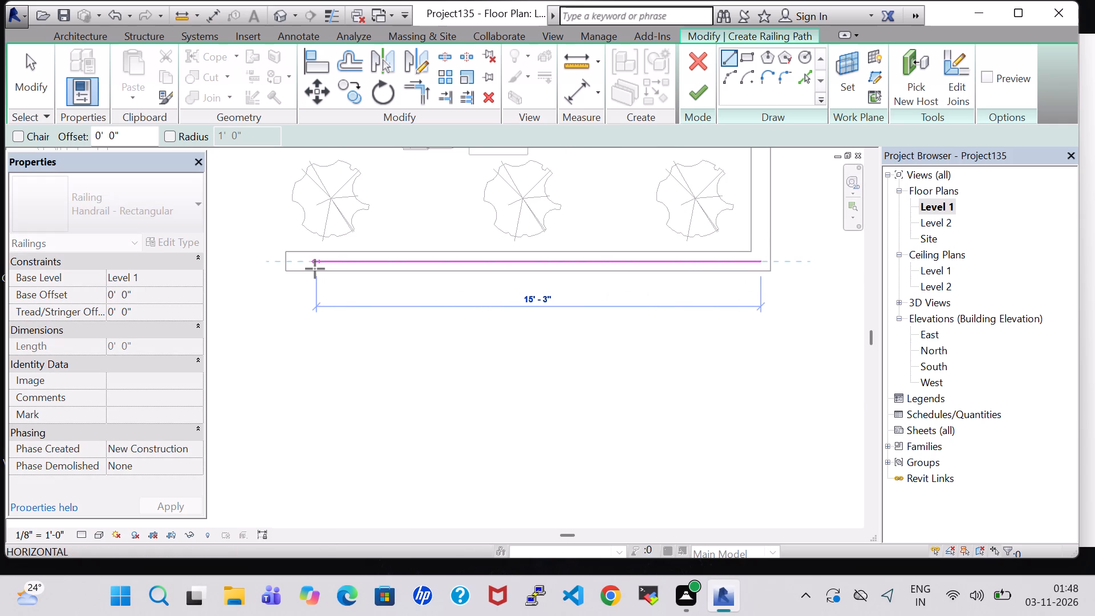
{"action": "middle_click_drag", "start_coordinate": [320, 269], "coordinate": [659, 277]}
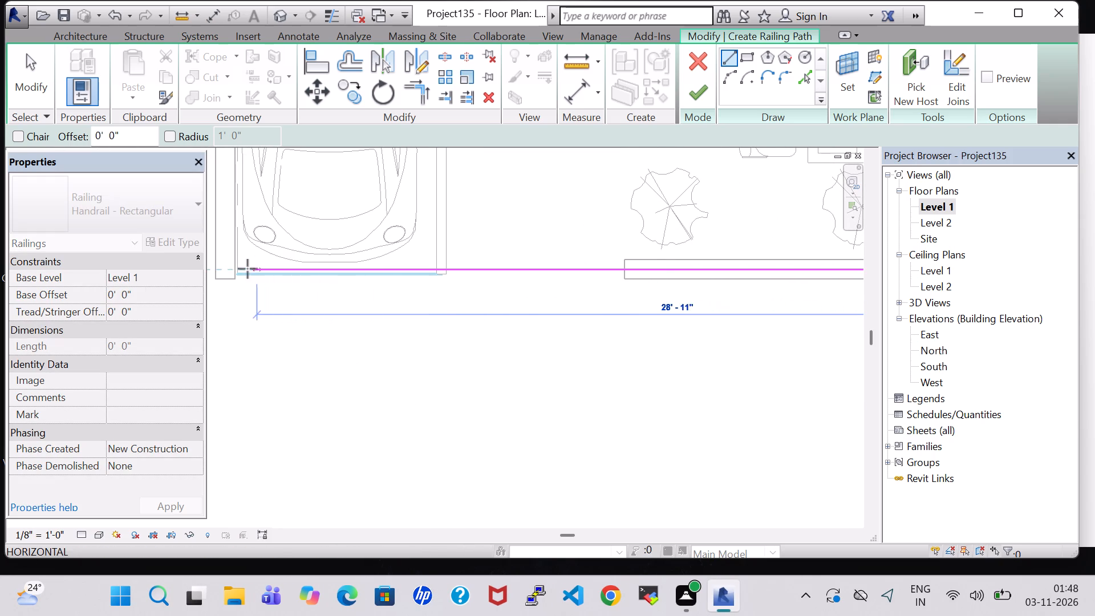
{"action": "left_click", "coordinate": [226, 269]}
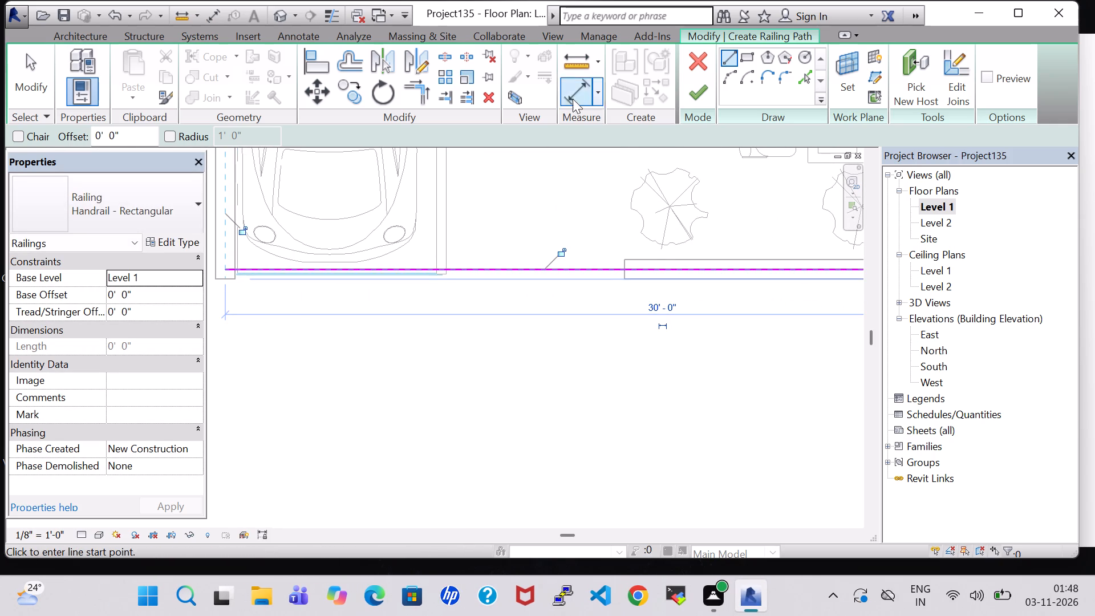
{"action": "double_click", "coordinate": [695, 98]}
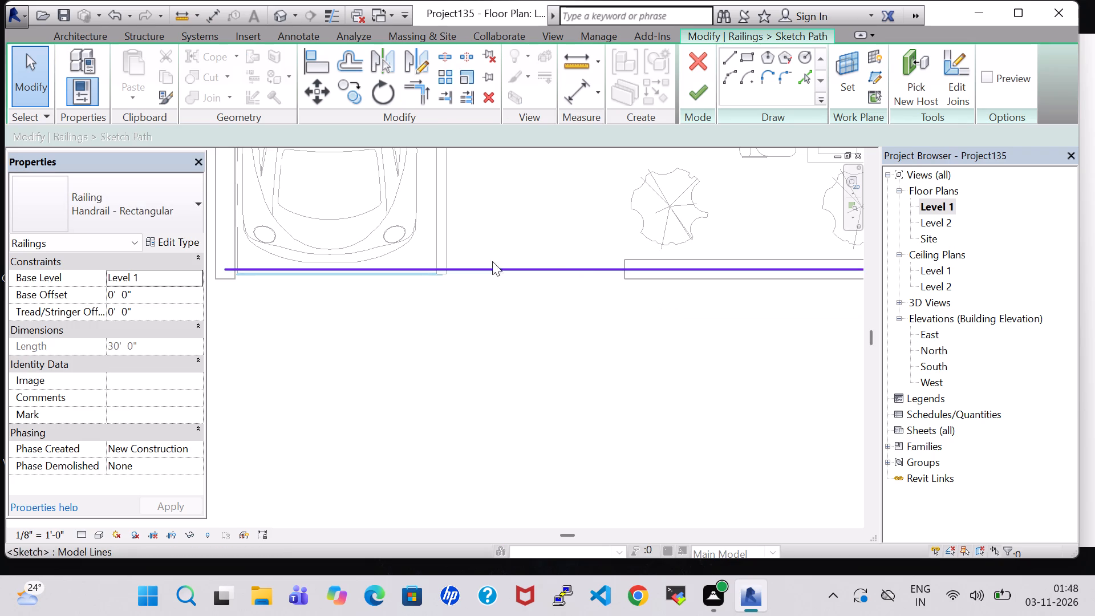
Change the front railing to the Glass Panel - Bottom Fill type with an 11'-0" base offset and finish its path.
{"action": "left_click", "coordinate": [128, 206]}
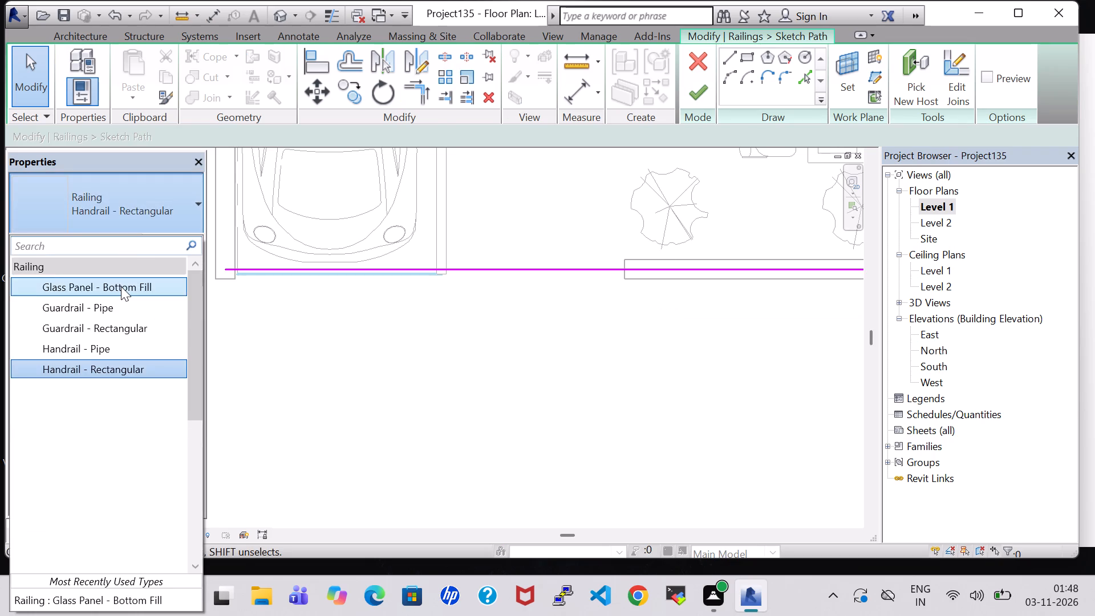
{"action": "left_click", "coordinate": [121, 286]}
{"action": "double_click", "coordinate": [111, 298]}
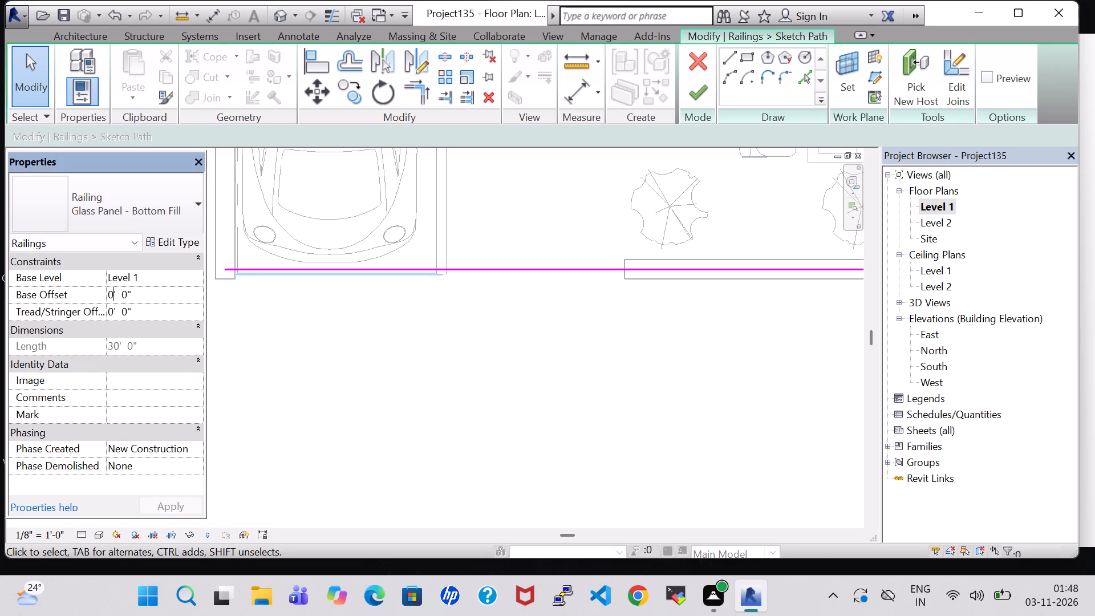
{"action": "key", "text": "BackSpace"}
{"action": "type", "text": "11"}
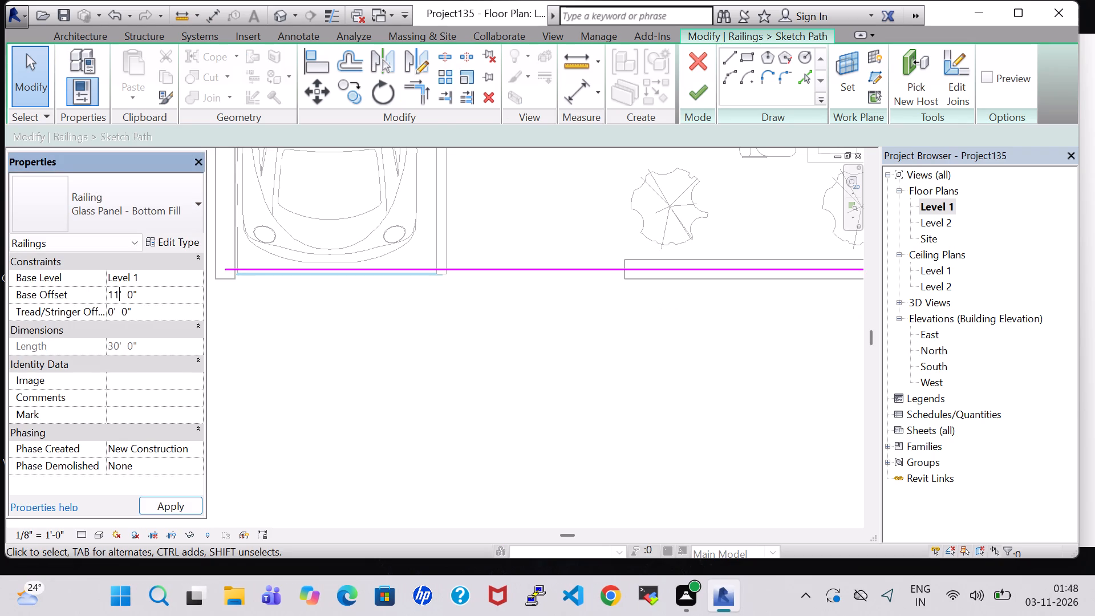
{"action": "left_click", "coordinate": [155, 512]}
{"action": "left_click", "coordinate": [398, 432]}
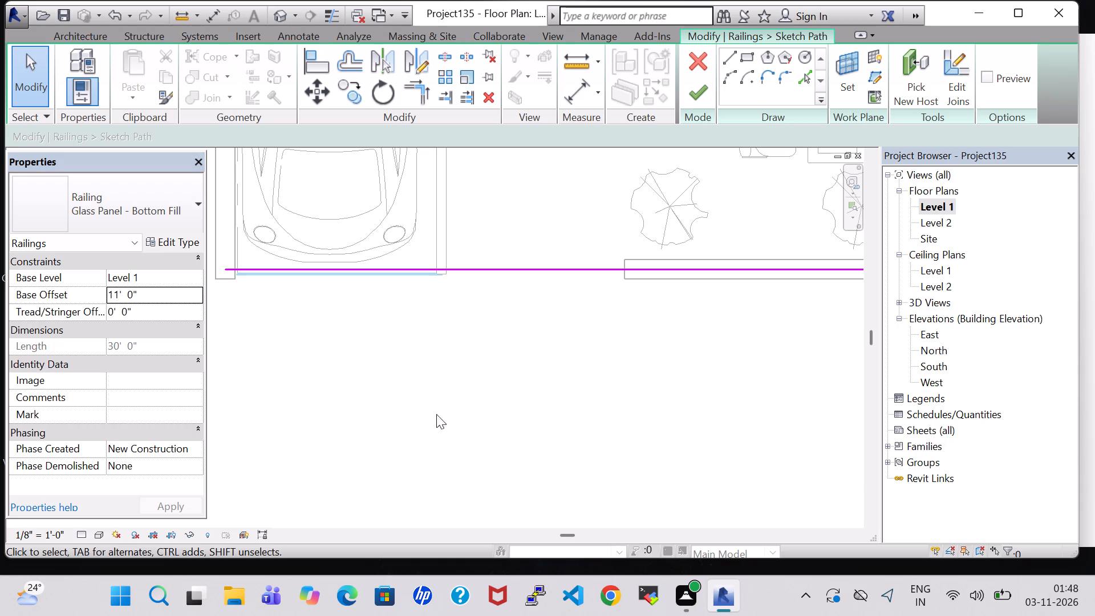
{"action": "left_click", "coordinate": [708, 82]}
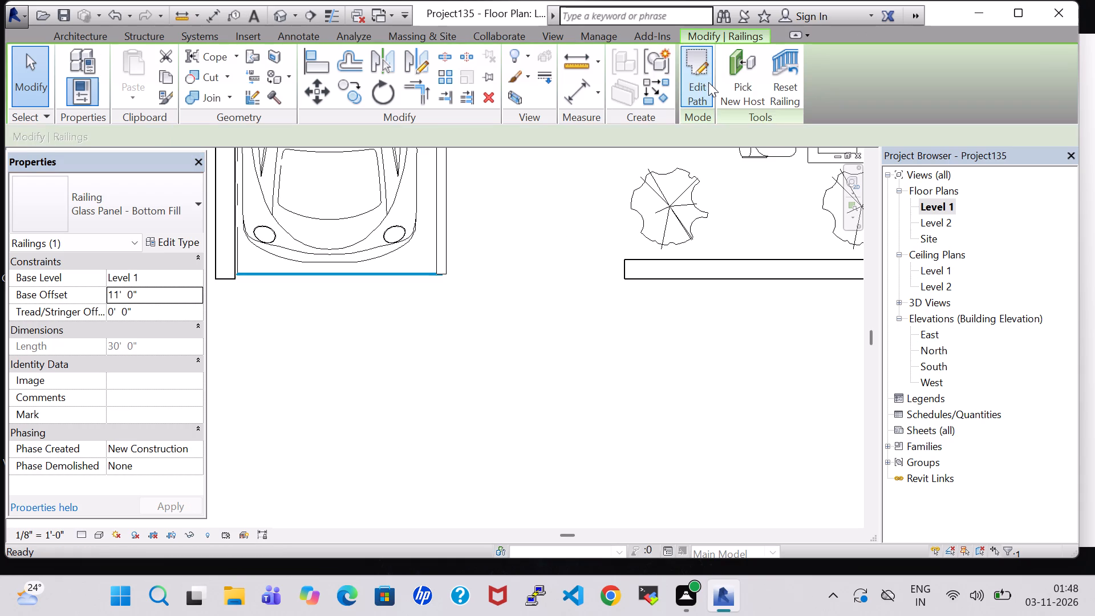
{"action": "left_click", "coordinate": [271, 10]}
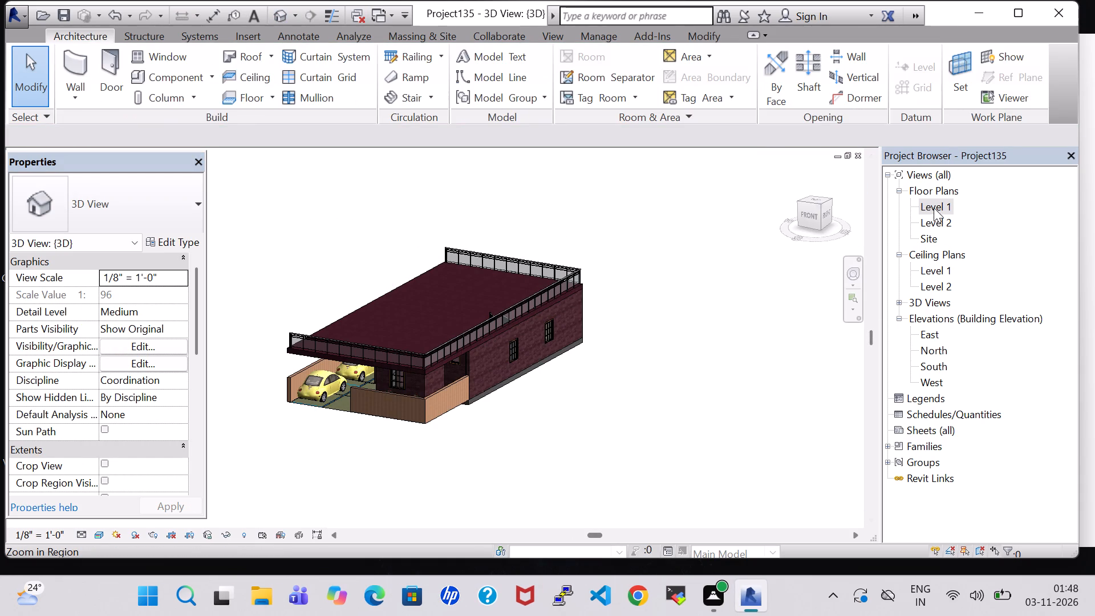
On the Level 1 plan, create a railing about 64'-0" long along the west wall, from the parking's front corner to Bedroom-1's rear corner.
{"action": "double_click", "coordinate": [930, 204]}
{"action": "scroll", "coordinate": [435, 277], "scroll_direction": "up", "scroll_amount": 1}
{"action": "scroll", "coordinate": [435, 277], "scroll_direction": "down", "scroll_amount": 3}
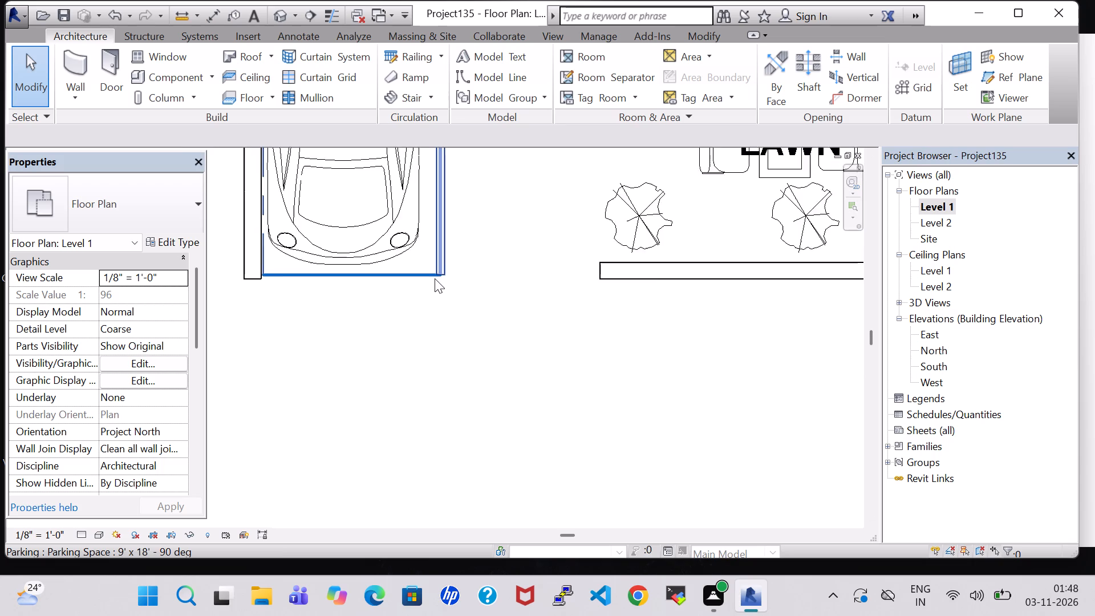
{"action": "scroll", "coordinate": [435, 278], "scroll_direction": "down", "scroll_amount": 3}
{"action": "left_click", "coordinate": [408, 51]}
{"action": "middle_click_drag", "start_coordinate": [468, 152], "coordinate": [481, 163]}
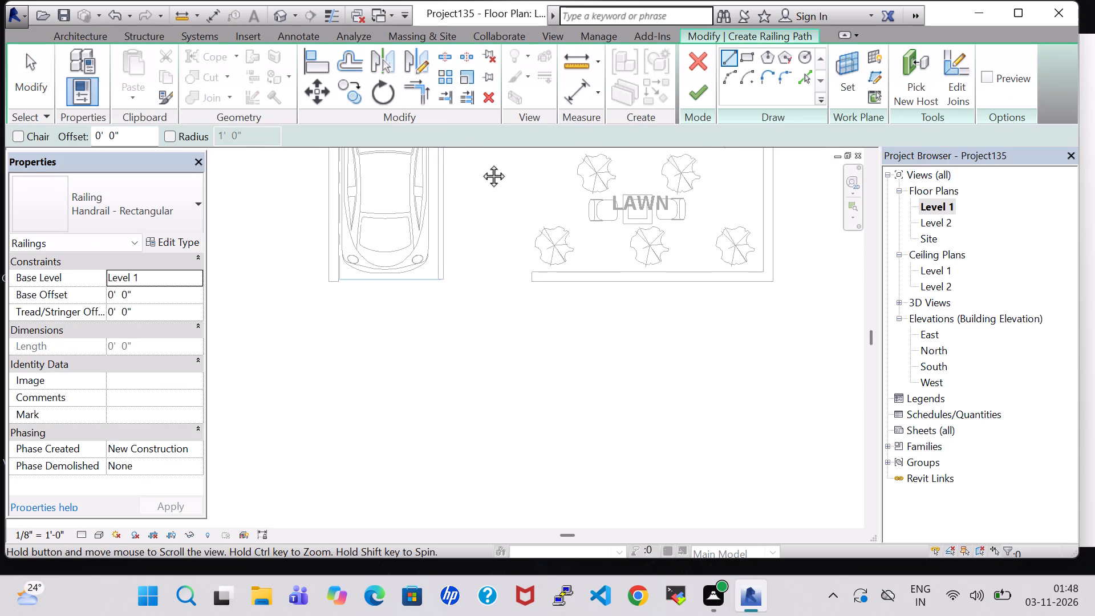
{"action": "middle_click_drag", "start_coordinate": [481, 163], "coordinate": [590, 323]}
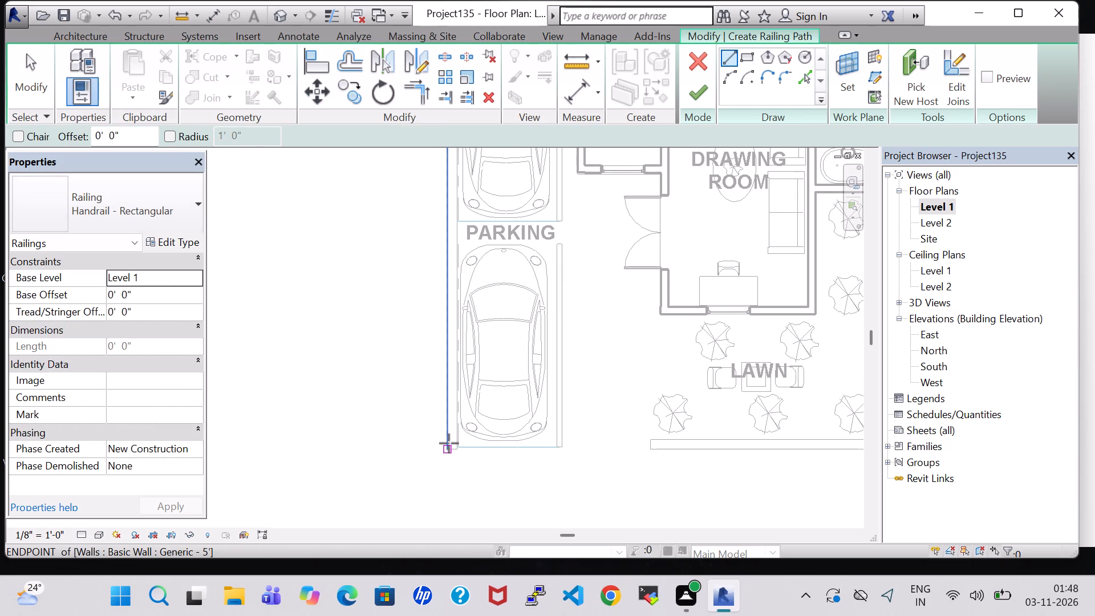
{"action": "scroll", "coordinate": [449, 443], "scroll_direction": "up", "scroll_amount": 8}
{"action": "left_click", "coordinate": [457, 448]}
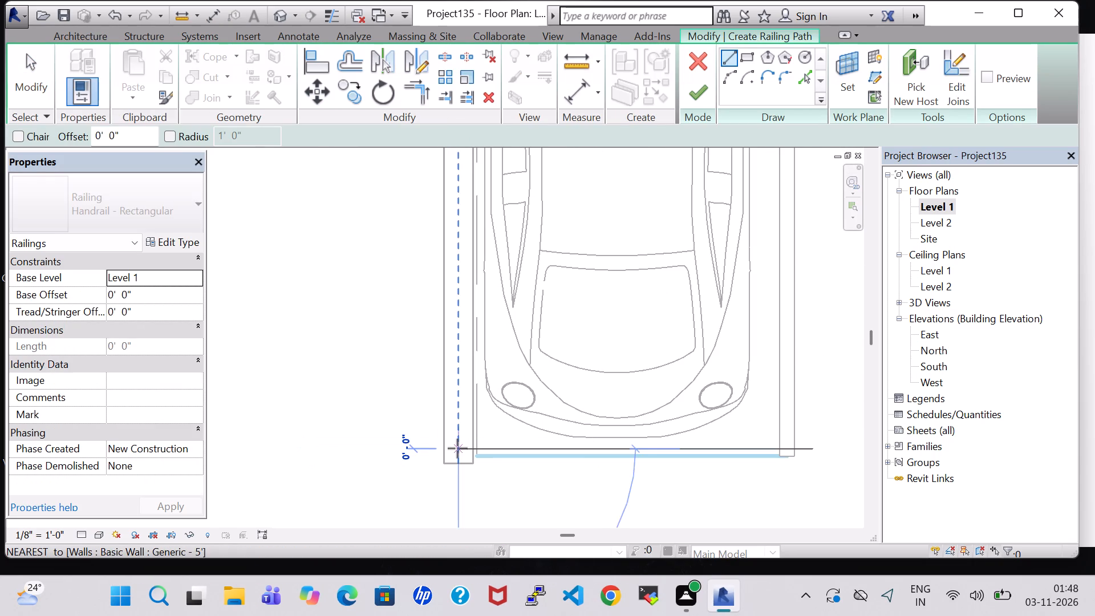
{"action": "middle_click_drag", "start_coordinate": [463, 167], "coordinate": [501, 568]}
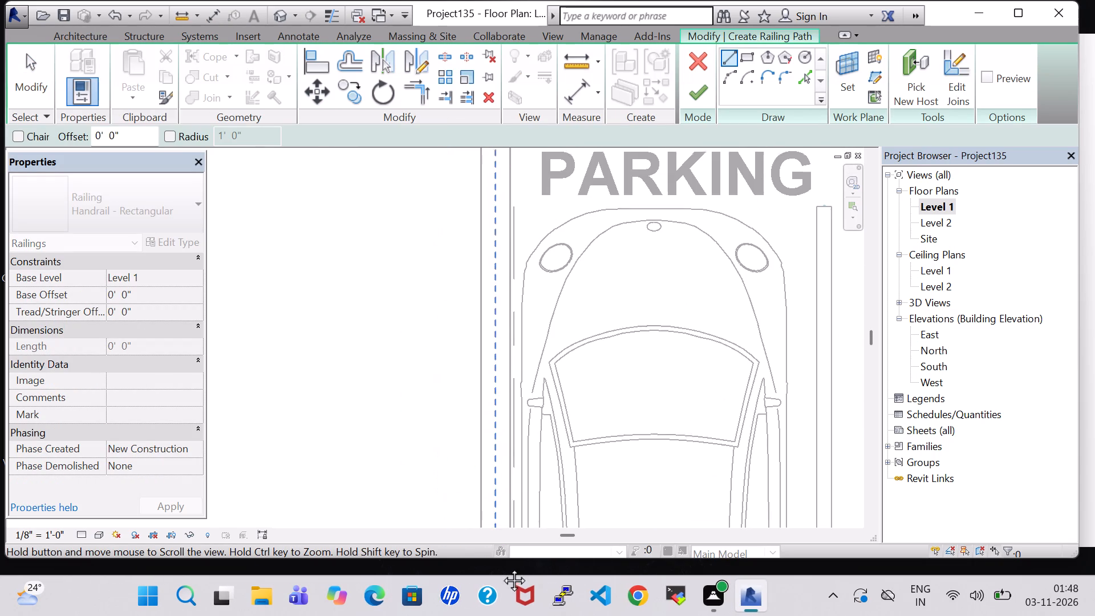
{"action": "middle_click_drag", "start_coordinate": [501, 568], "coordinate": [501, 570]}
{"action": "middle_click_drag", "start_coordinate": [502, 193], "coordinate": [509, 615]}
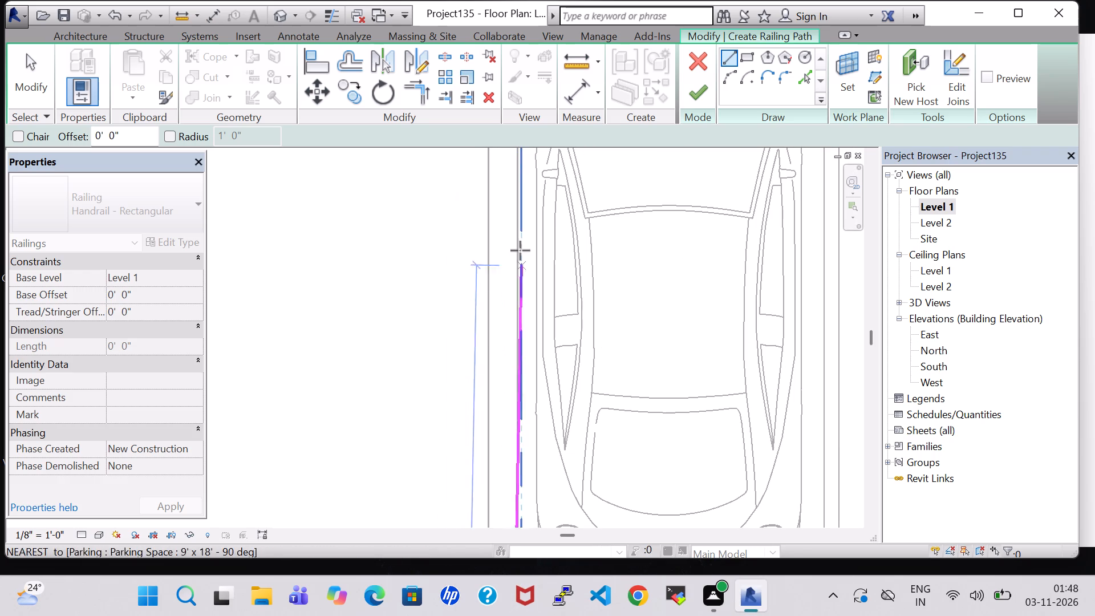
{"action": "middle_click_drag", "start_coordinate": [515, 218], "coordinate": [529, 615]}
{"action": "scroll", "coordinate": [529, 615], "scroll_direction": "up", "scroll_amount": 1}
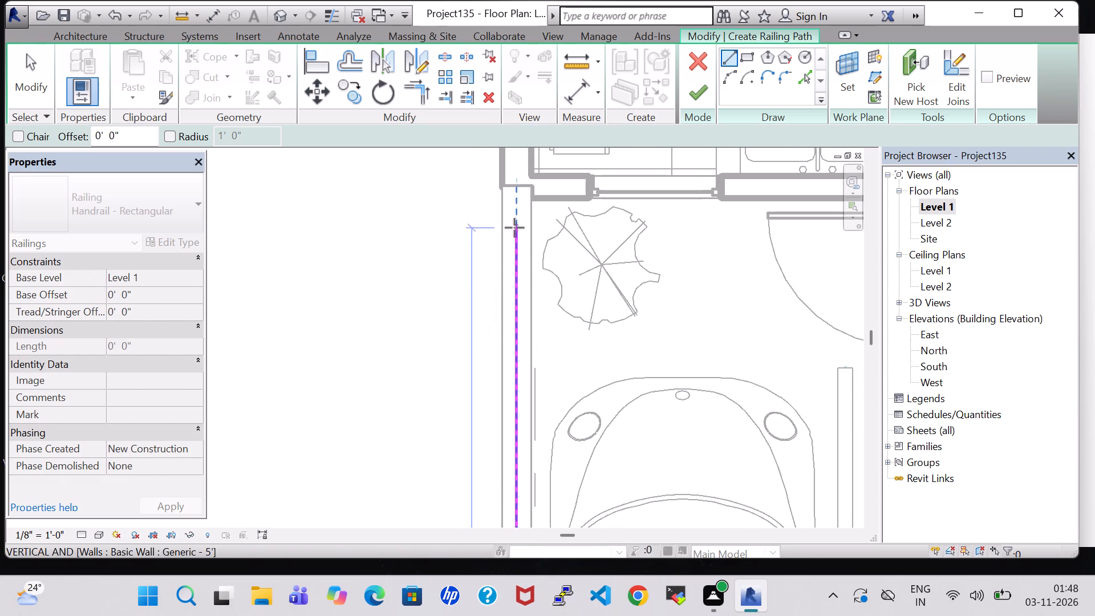
{"action": "middle_click_drag", "start_coordinate": [514, 226], "coordinate": [534, 611]}
{"action": "middle_click_drag", "start_coordinate": [534, 177], "coordinate": [557, 541]}
{"action": "middle_click_drag", "start_coordinate": [562, 179], "coordinate": [595, 560]}
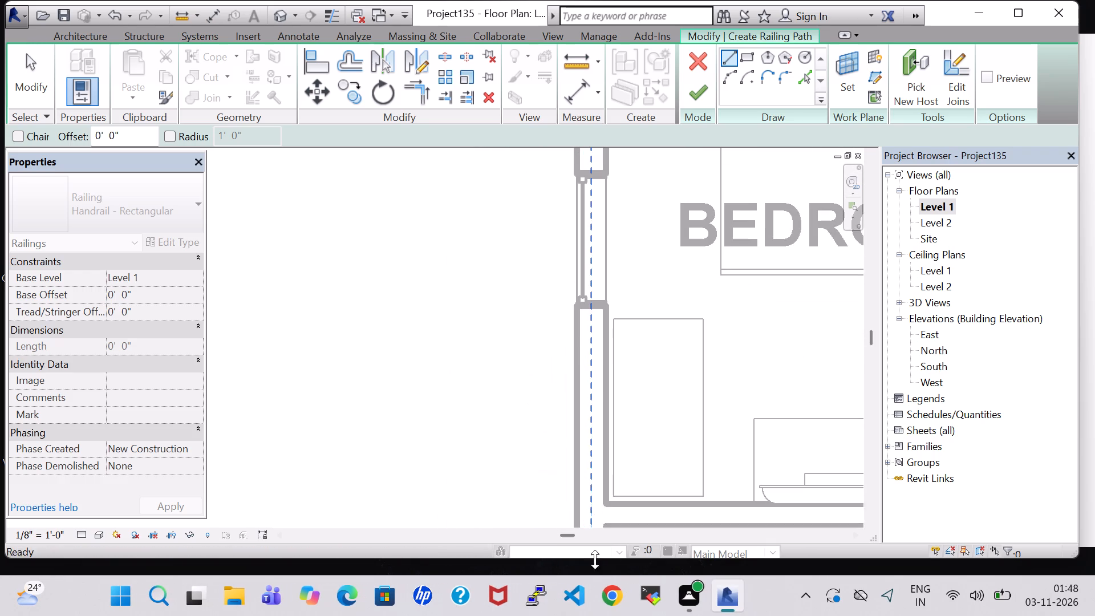
{"action": "middle_click_drag", "start_coordinate": [595, 193], "coordinate": [620, 615]}
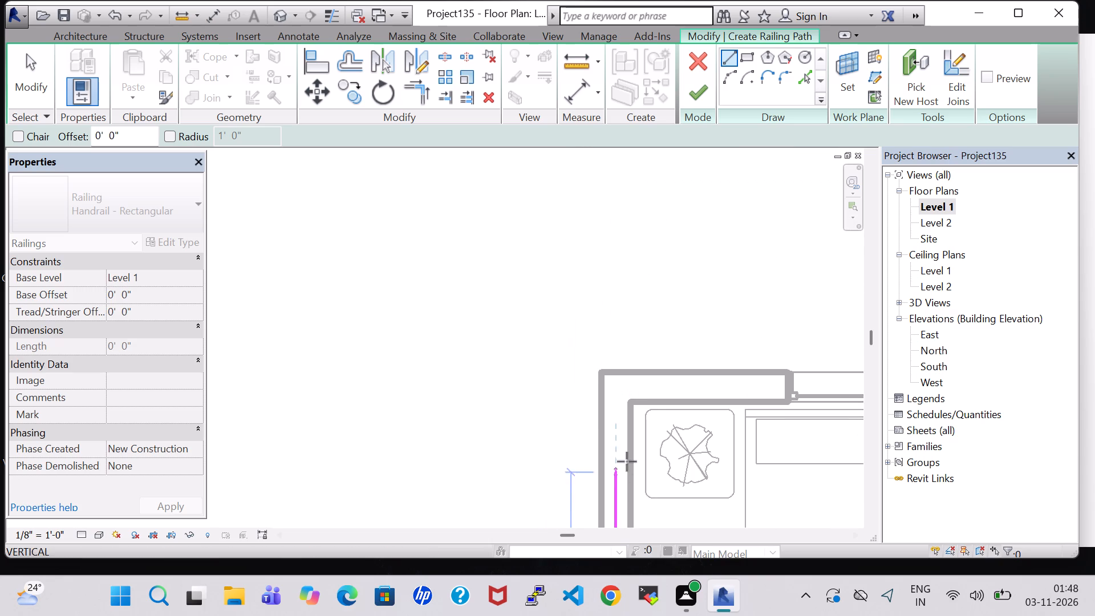
{"action": "left_click", "coordinate": [617, 390]}
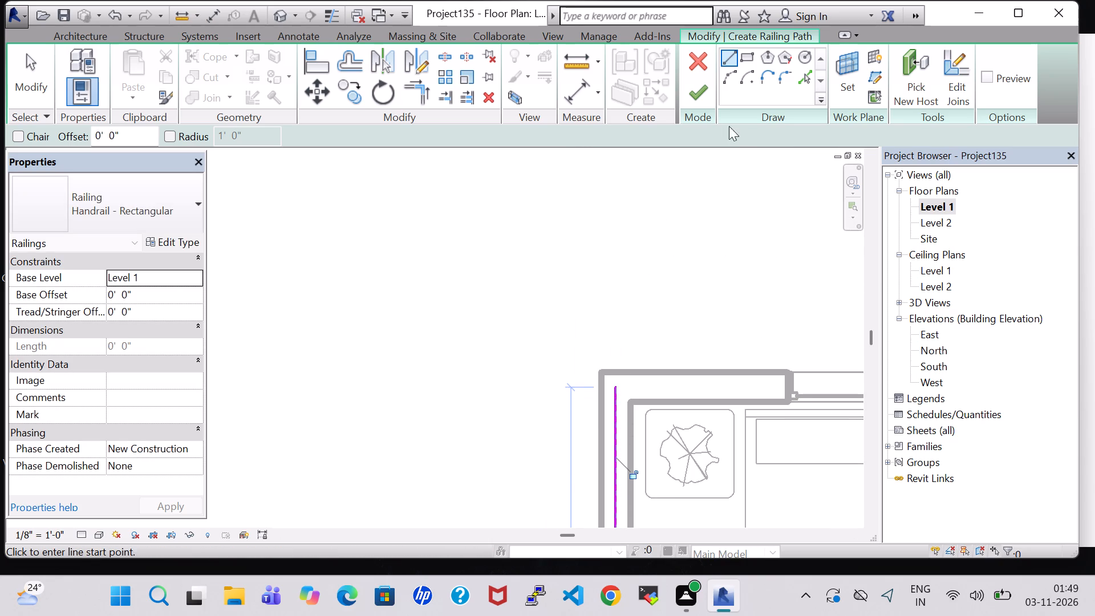
{"action": "left_click", "coordinate": [695, 96]}
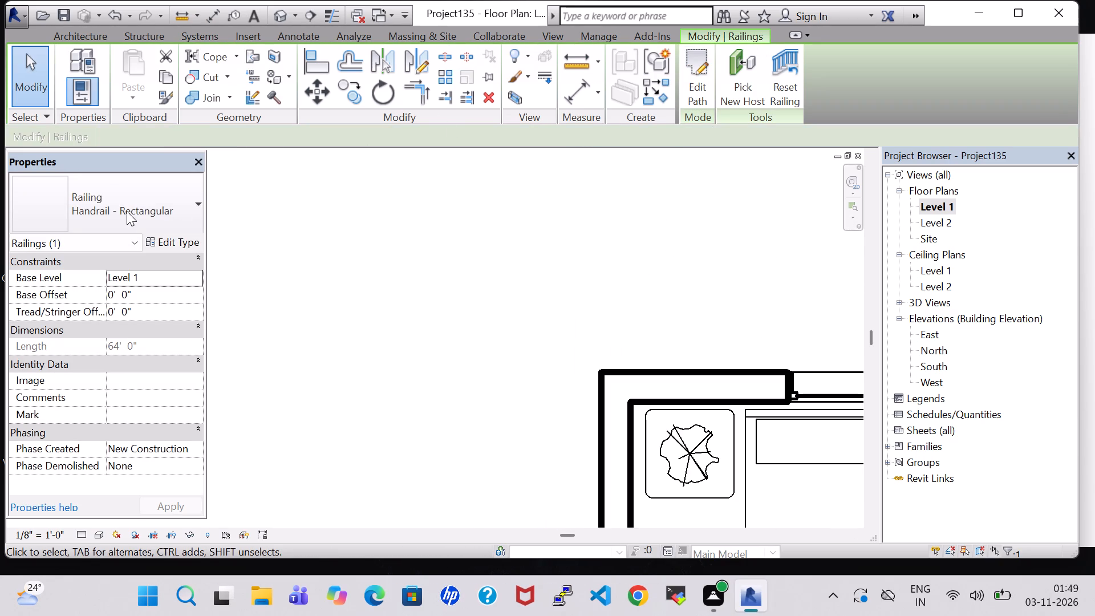
Change the west railing to the Glass Panel - Bottom Fill type with an 11'-0" base offset, and check it in 3D.
{"action": "left_click", "coordinate": [127, 211]}
{"action": "left_click", "coordinate": [144, 287]}
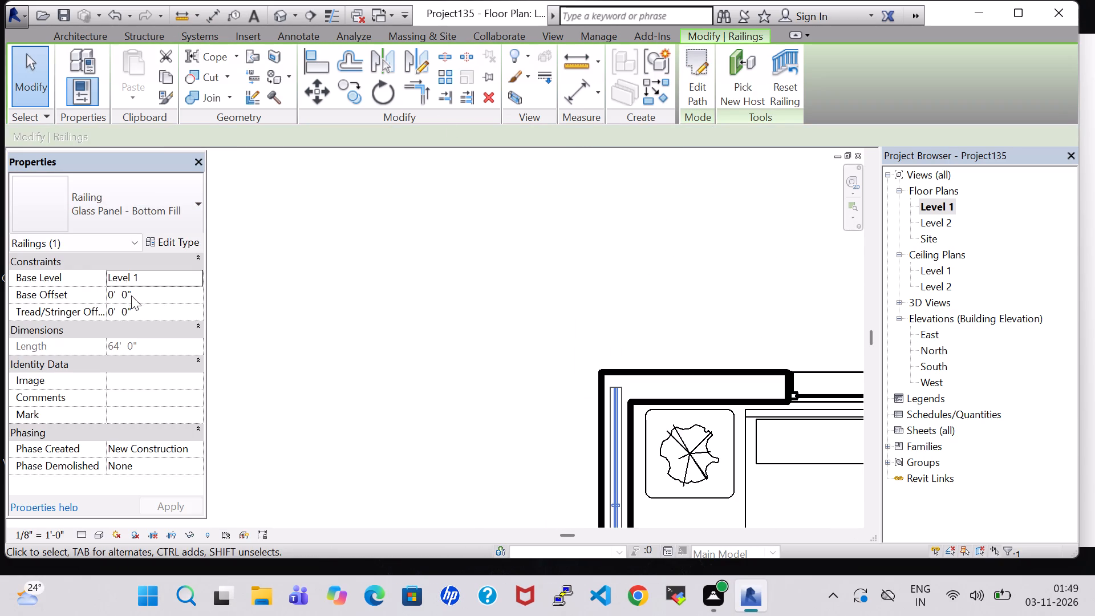
{"action": "left_click", "coordinate": [113, 295]}
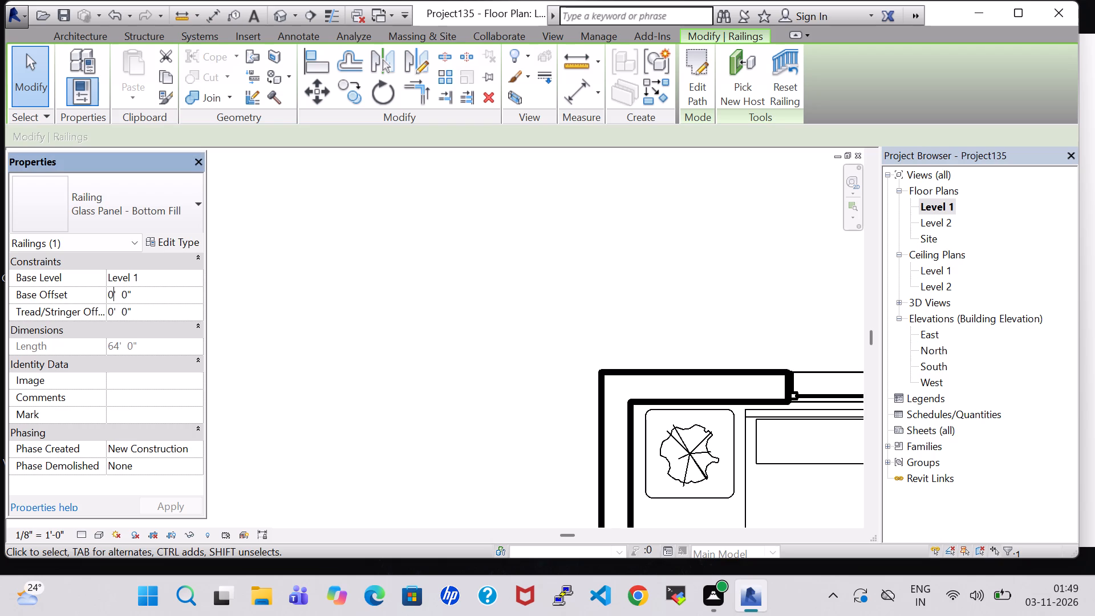
{"action": "key", "text": "BackSpace"}
{"action": "type", "text": "11"}
{"action": "left_click", "coordinate": [193, 505]}
{"action": "left_click", "coordinate": [520, 326]}
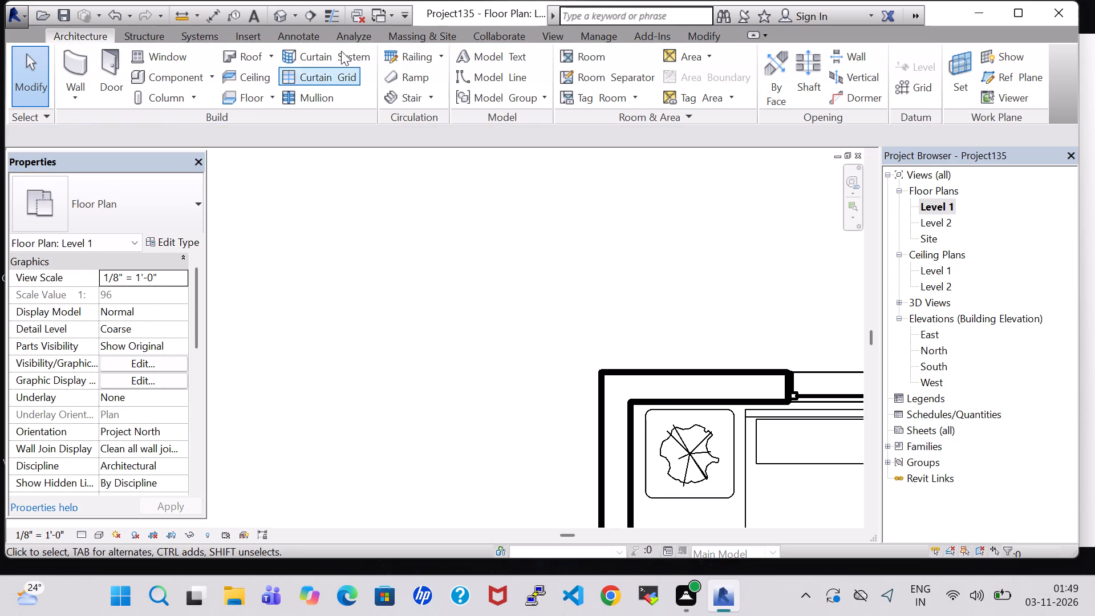
{"action": "left_click", "coordinate": [275, 17]}
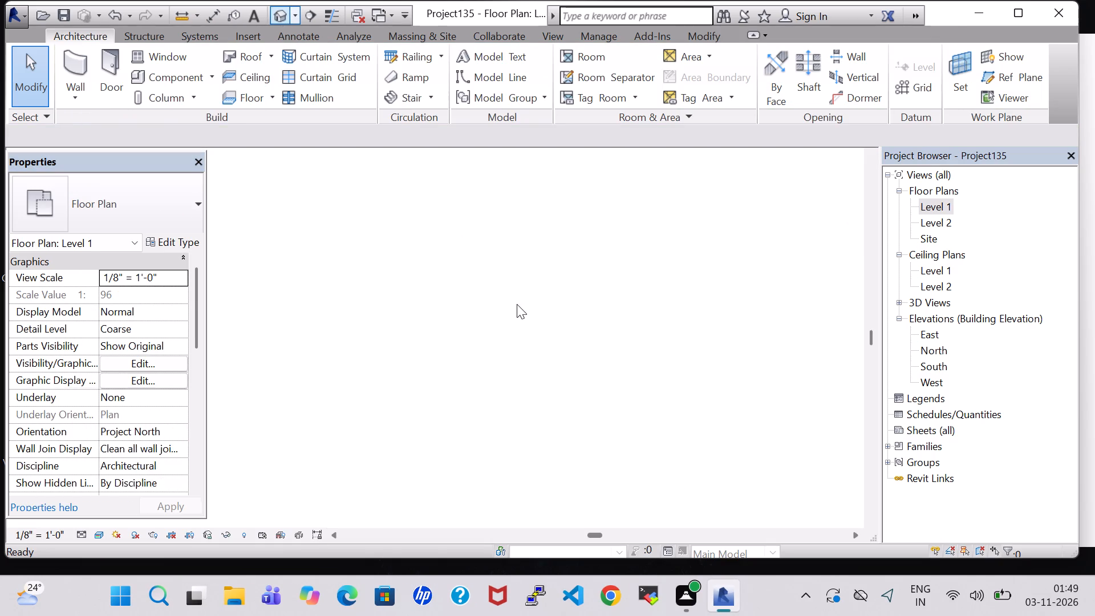
{"action": "middle_click_drag", "start_coordinate": [288, 275], "coordinate": [339, 283], "text": "shift"}
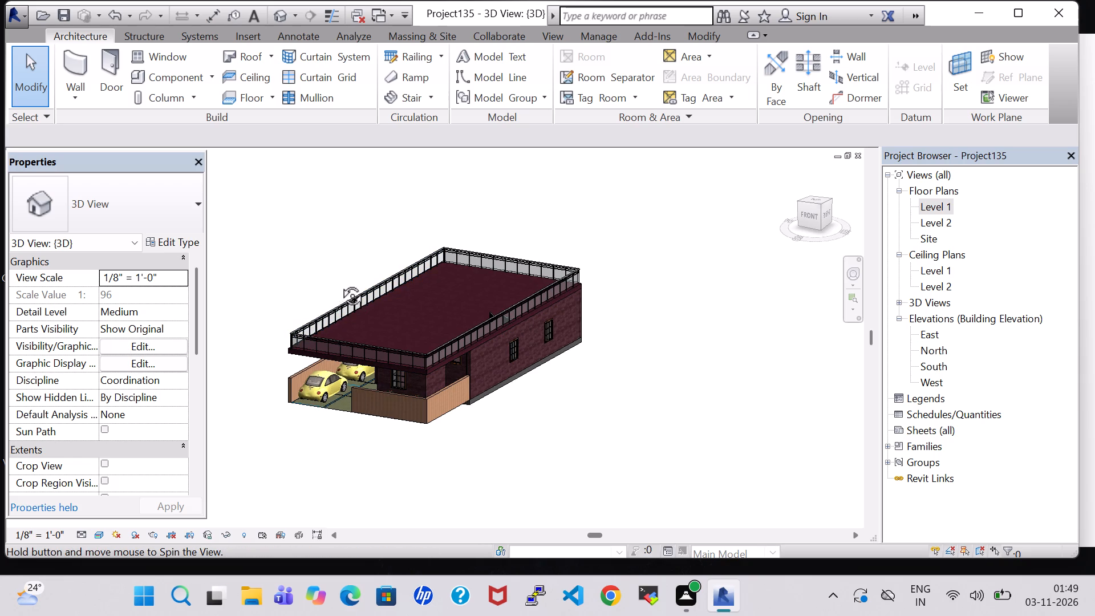
Edit the flat roof's footprint on the Level 1 plan, sketching a line about 3'-7 3/4" long across the staircase to the east wall's inner face.
{"action": "middle_click_drag", "start_coordinate": [339, 283], "coordinate": [388, 300], "text": "shift"}
{"action": "scroll", "coordinate": [388, 300], "scroll_direction": "up", "scroll_amount": 6}
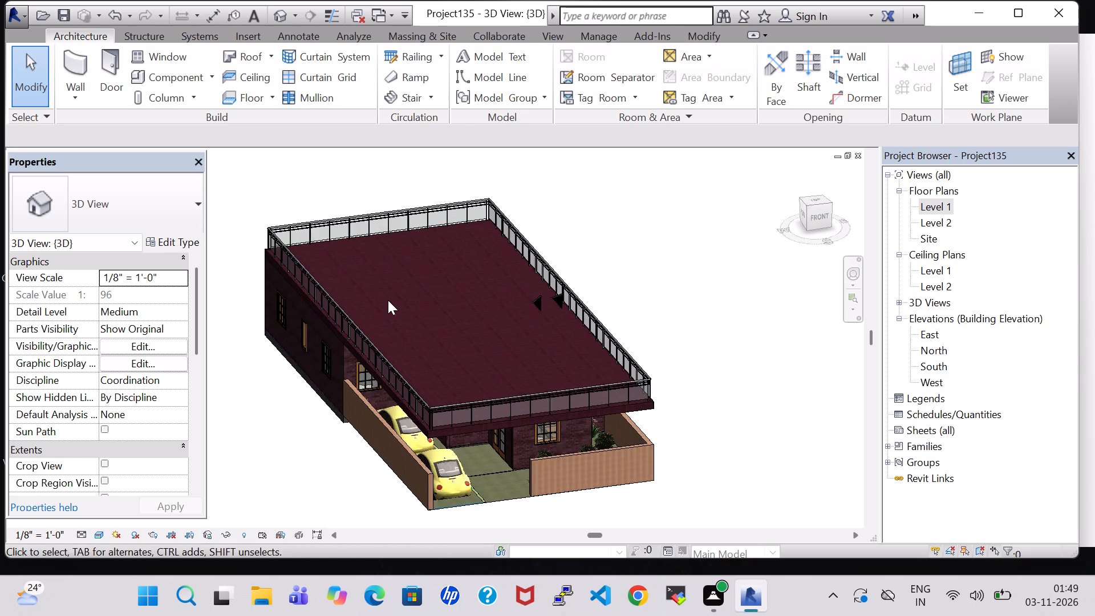
{"action": "middle_click_drag", "start_coordinate": [441, 298], "coordinate": [420, 307], "text": "shift"}
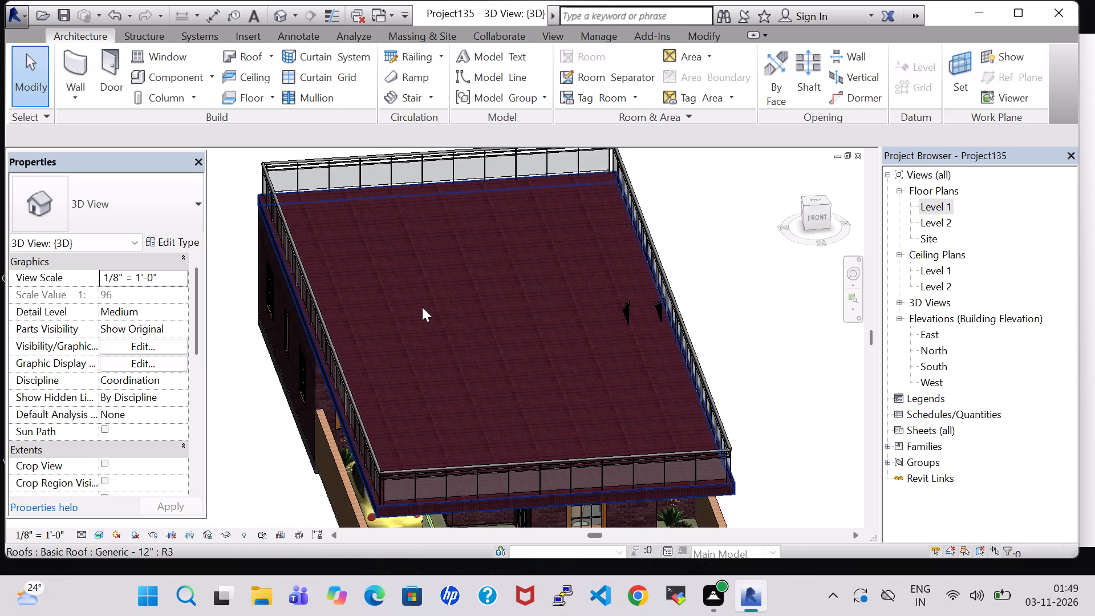
{"action": "left_click", "coordinate": [701, 277]}
{"action": "left_click", "coordinate": [598, 337]}
{"action": "left_click", "coordinate": [702, 90]}
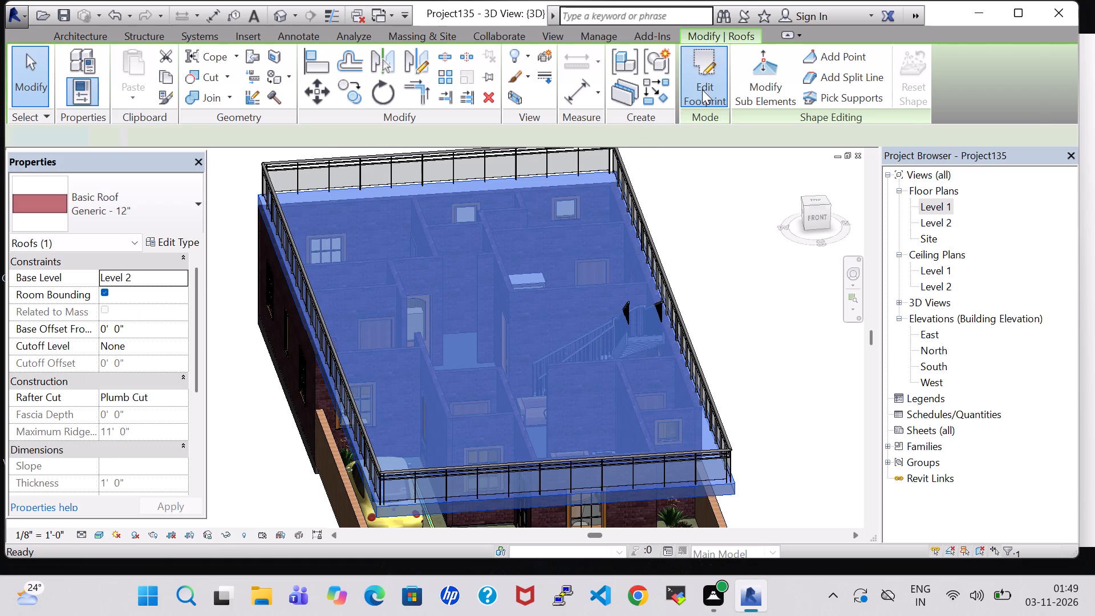
{"action": "double_click", "coordinate": [944, 201]}
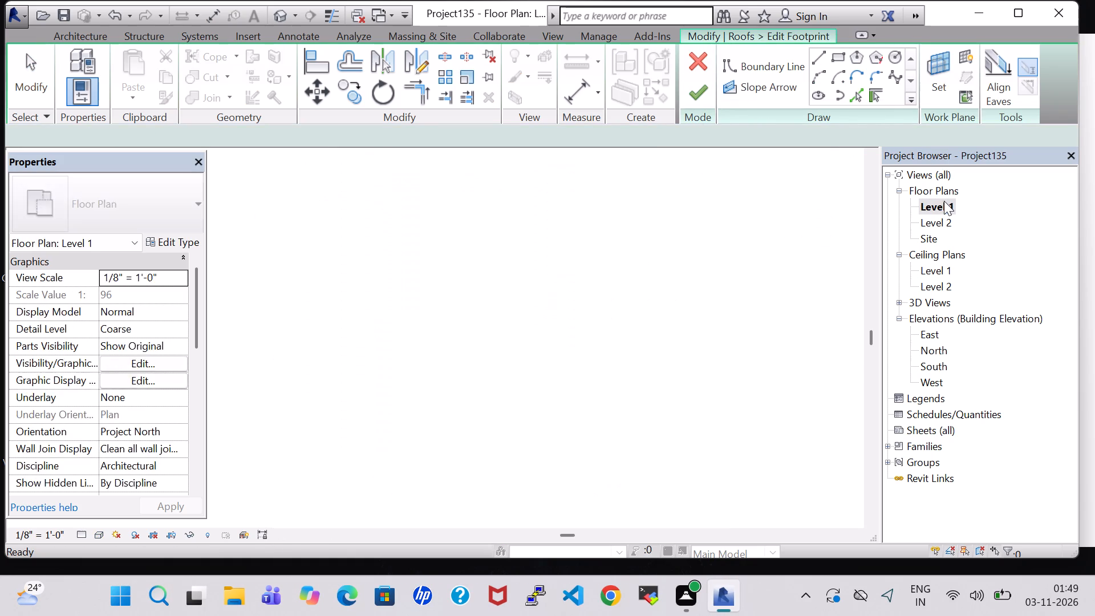
{"action": "left_click", "coordinate": [816, 54]}
{"action": "scroll", "coordinate": [732, 346], "scroll_direction": "down", "scroll_amount": 4}
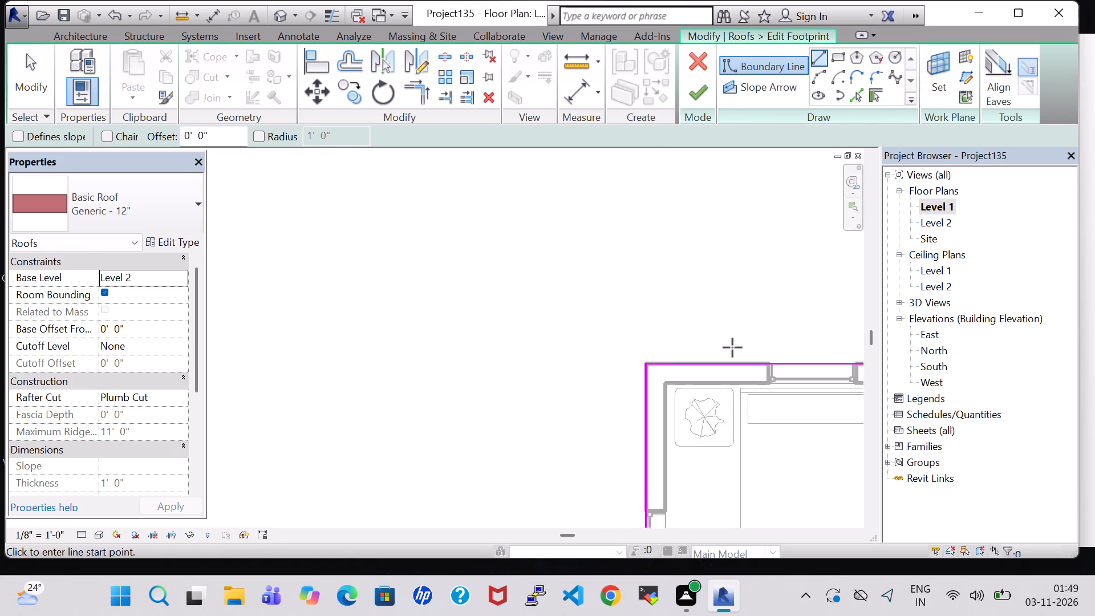
{"action": "scroll", "coordinate": [732, 347], "scroll_direction": "down", "scroll_amount": 2}
{"action": "middle_click_drag", "start_coordinate": [733, 355], "coordinate": [386, 291]}
{"action": "middle_click_drag", "start_coordinate": [591, 515], "coordinate": [446, 213]}
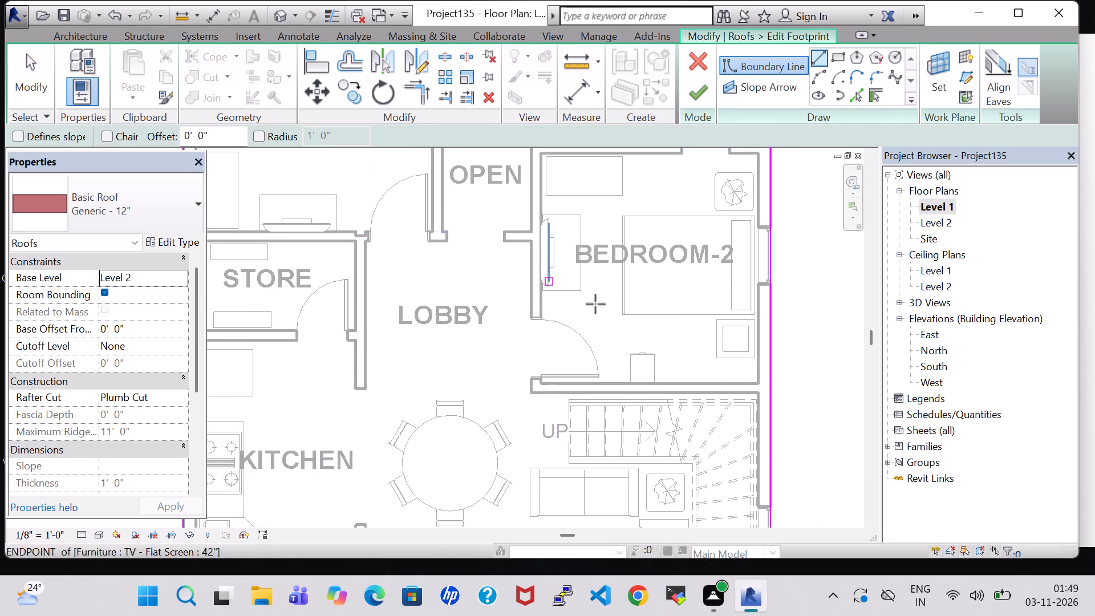
{"action": "middle_click_drag", "start_coordinate": [723, 410], "coordinate": [690, 237]}
{"action": "scroll", "coordinate": [684, 366], "scroll_direction": "up", "scroll_amount": 2}
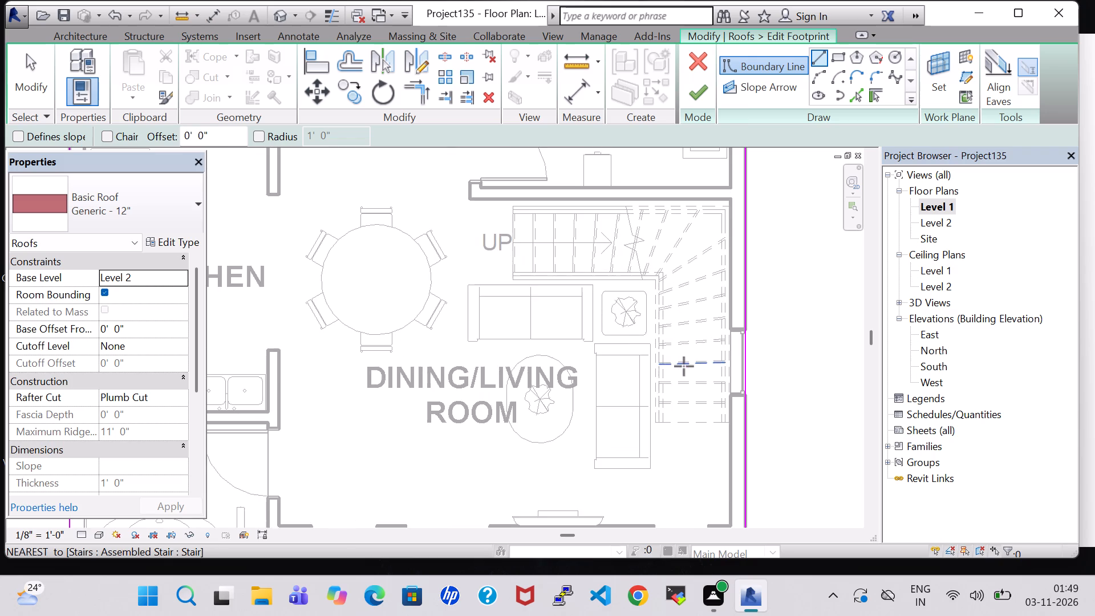
{"action": "left_click", "coordinate": [646, 374]}
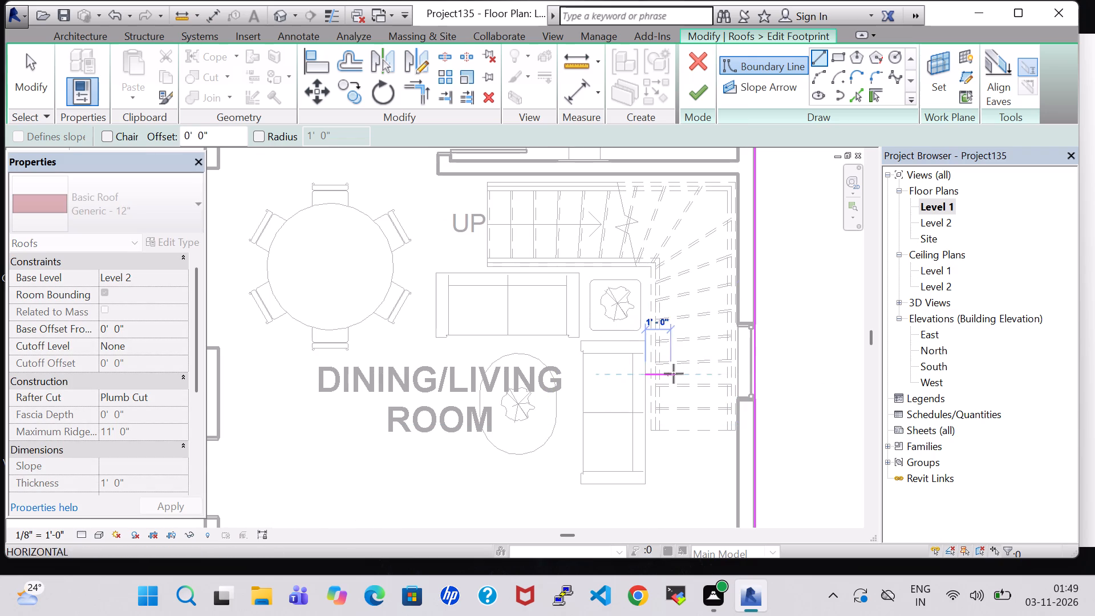
{"action": "scroll", "coordinate": [735, 374], "scroll_direction": "up", "scroll_amount": 8}
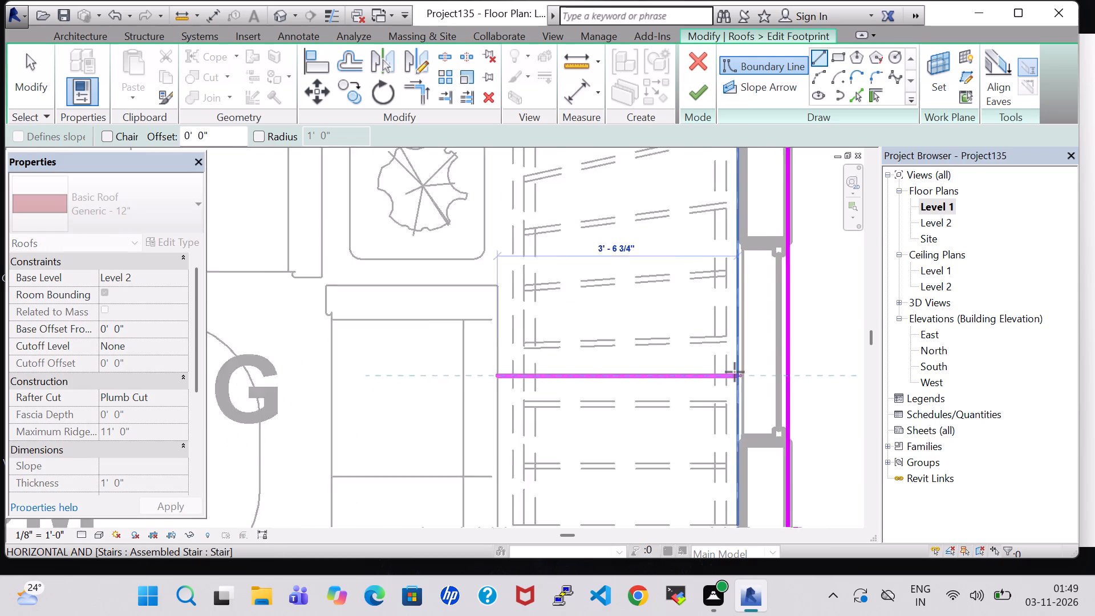
{"action": "left_click", "coordinate": [742, 378]}
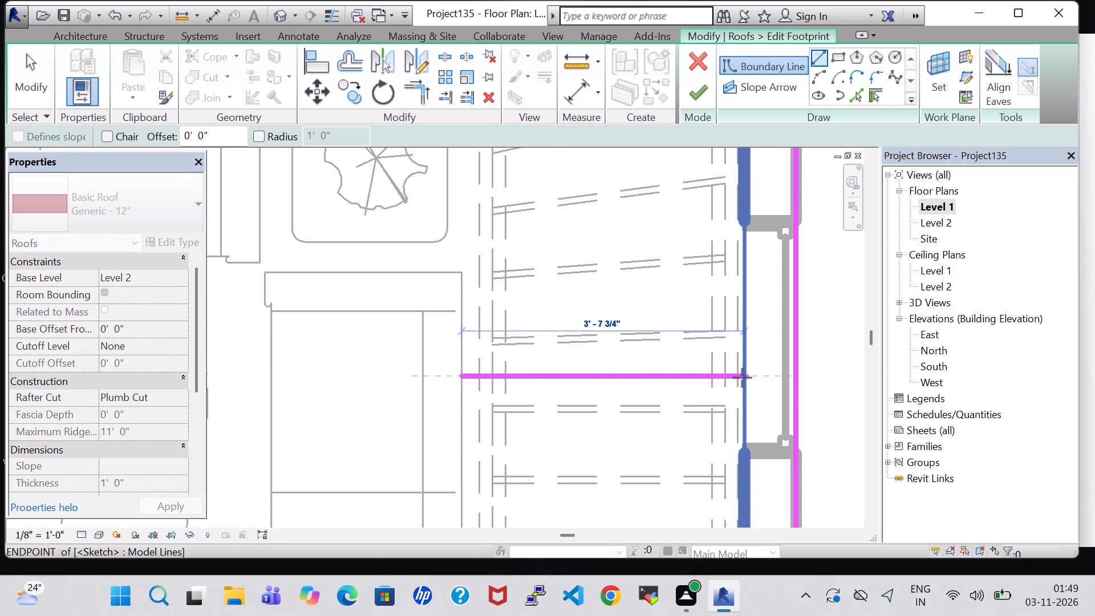
Sketch the stair opening's remaining sides: west line about 2'-9", east line about 2'-4", and a south line along the stair's end.
{"action": "middle_click_drag", "start_coordinate": [742, 427], "coordinate": [734, 289]}
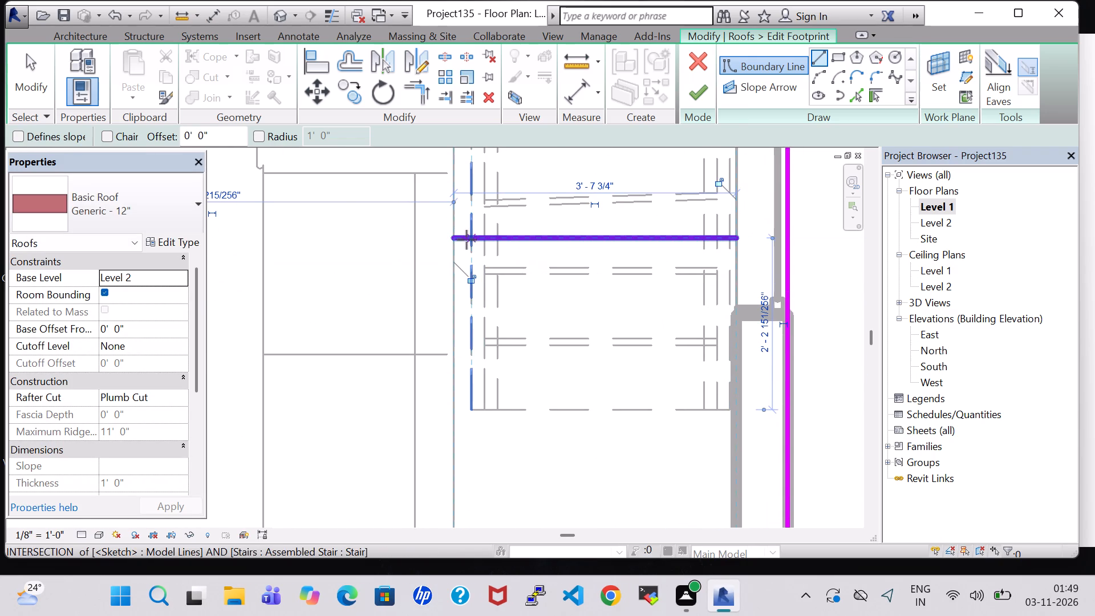
{"action": "left_click", "coordinate": [461, 240]}
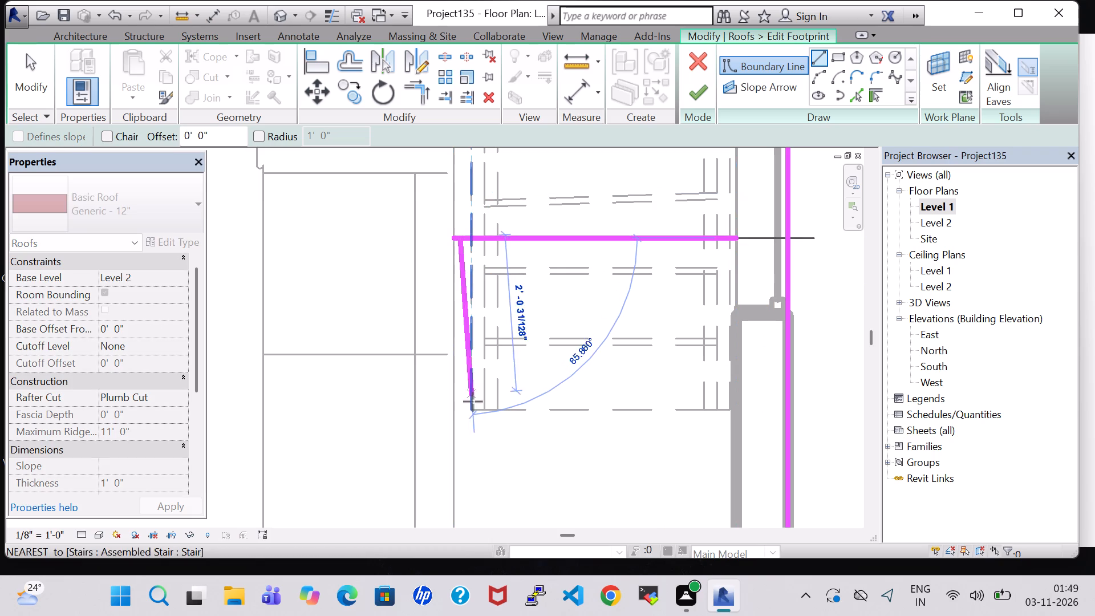
{"action": "left_click", "coordinate": [464, 448]}
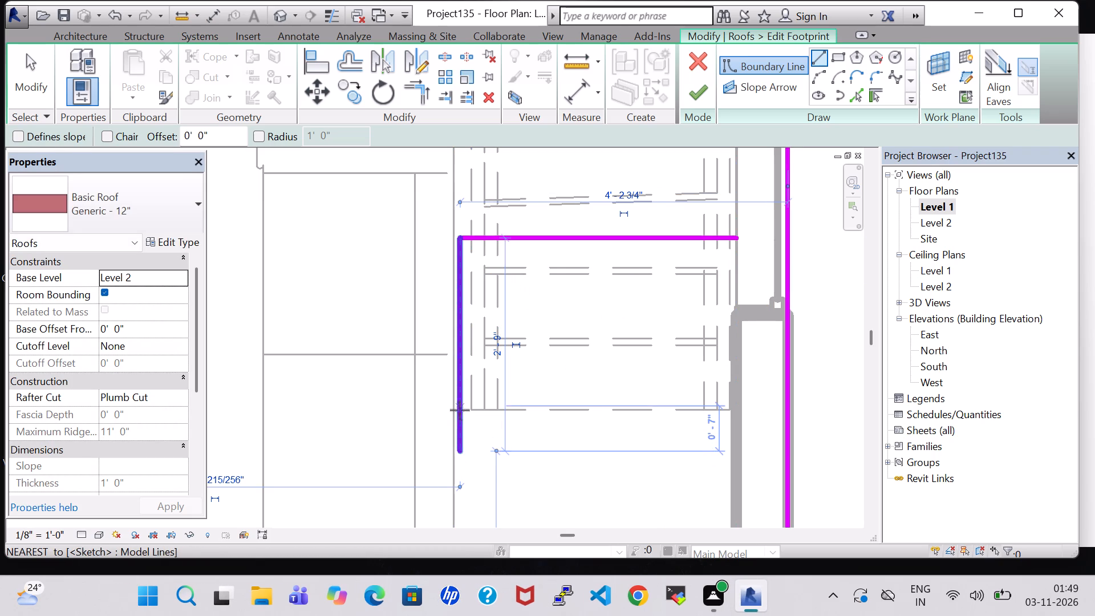
{"action": "left_click", "coordinate": [735, 237]}
{"action": "left_click", "coordinate": [741, 418]}
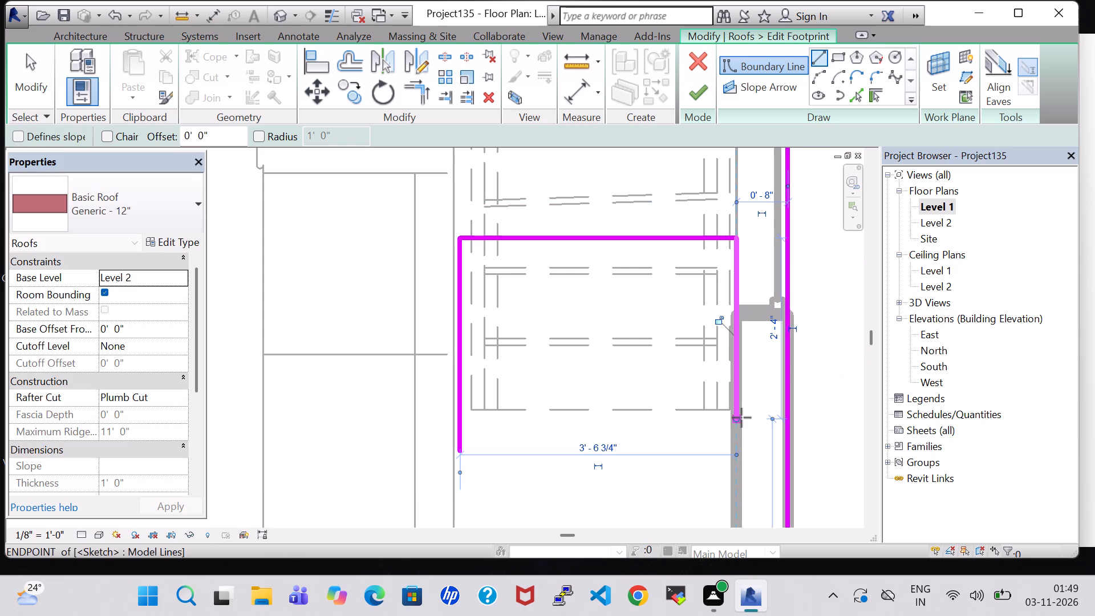
{"action": "left_click", "coordinate": [734, 410]}
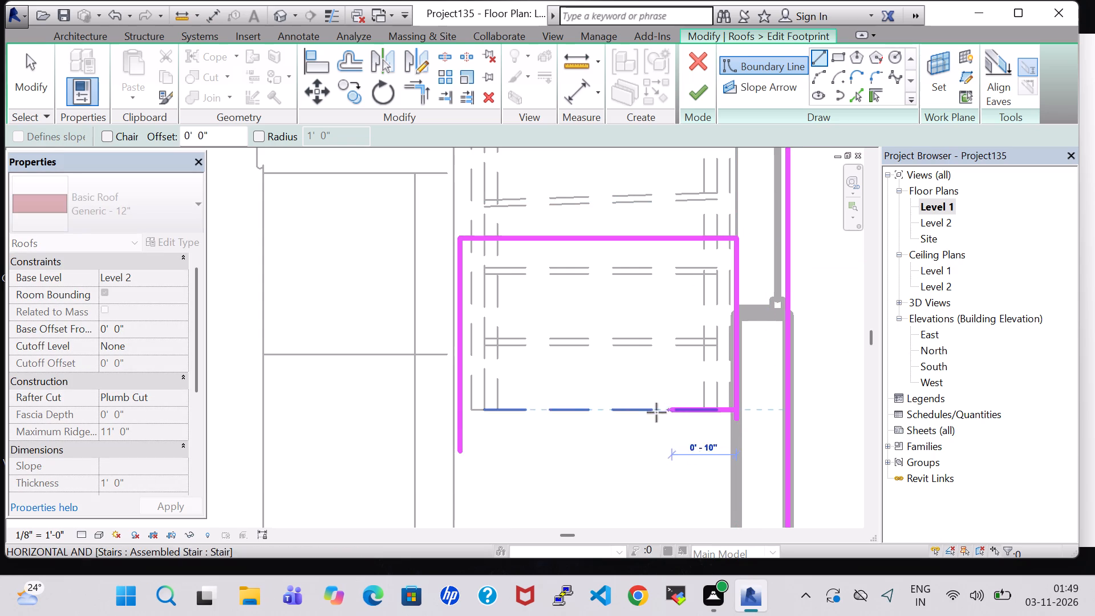
{"action": "left_click", "coordinate": [458, 411]}
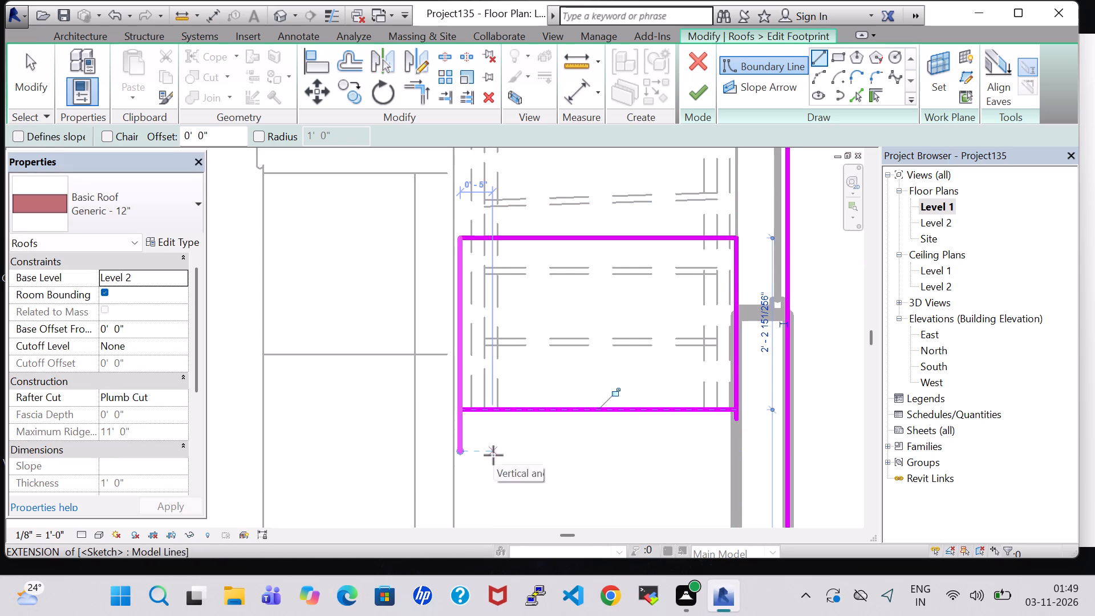
{"action": "key", "text": "Escape"}
{"action": "key", "text": "Escape"}
Shorten the opening's west and east lines to about 2'-2 5/8" so they meet the south line, and finish the roof footprint.
{"action": "left_click", "coordinate": [456, 444]}
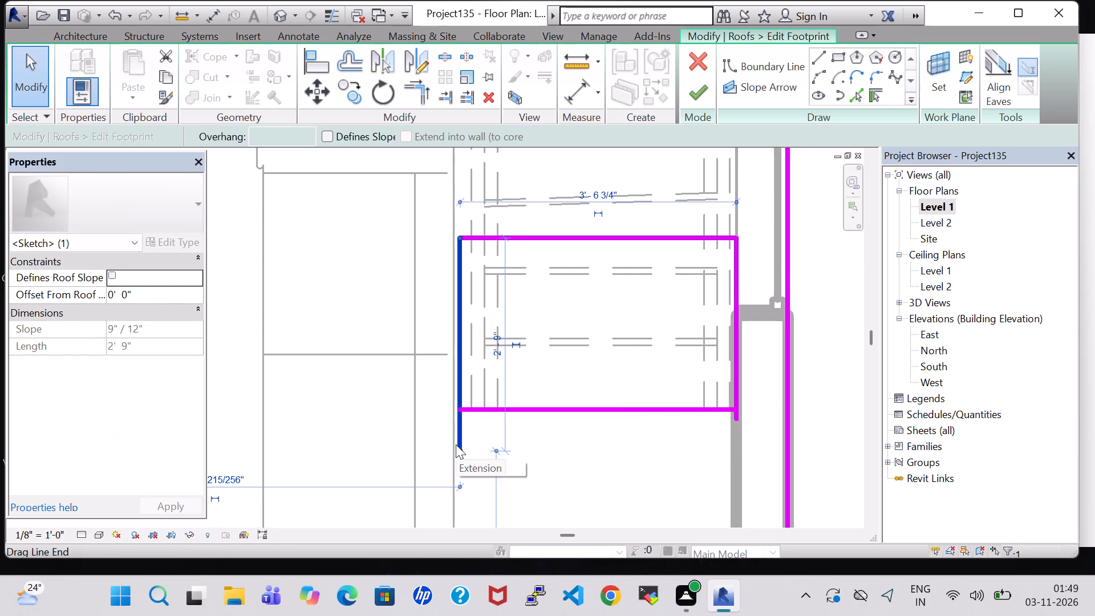
{"action": "key", "text": "Up"}
{"action": "key", "text": "Up"}
{"action": "key", "text": "Up"}
{"action": "key", "text": "Up"}
{"action": "key", "text": "Up"}
{"action": "key", "text": "Up"}
{"action": "key", "text": "Up"}
{"action": "key", "text": "Up"}
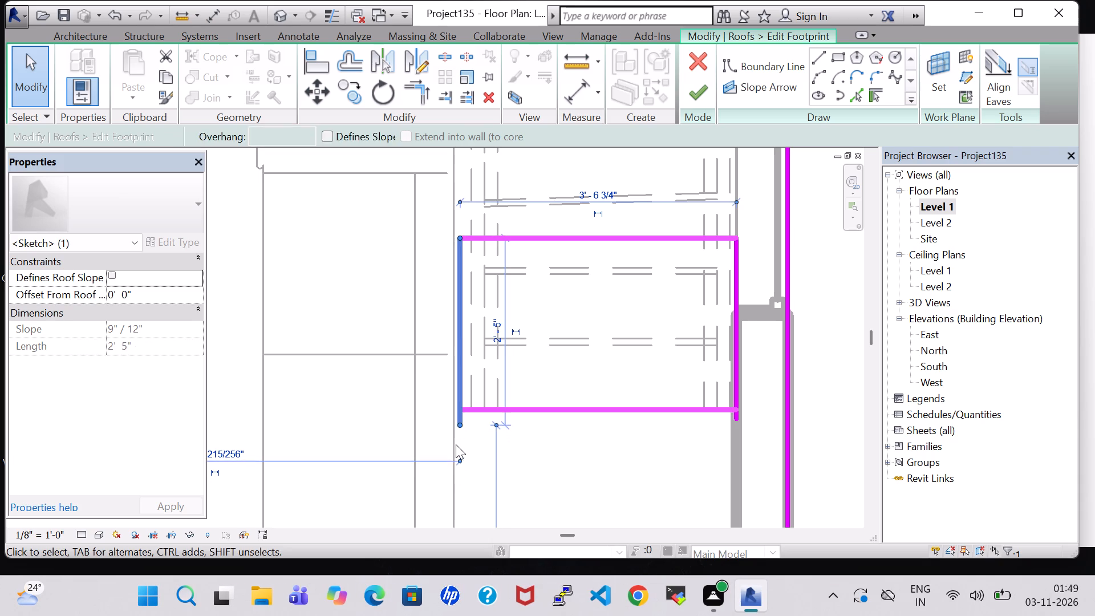
{"action": "key", "text": "Up"}
{"action": "key", "text": "Up"}
{"action": "key", "text": "Up"}
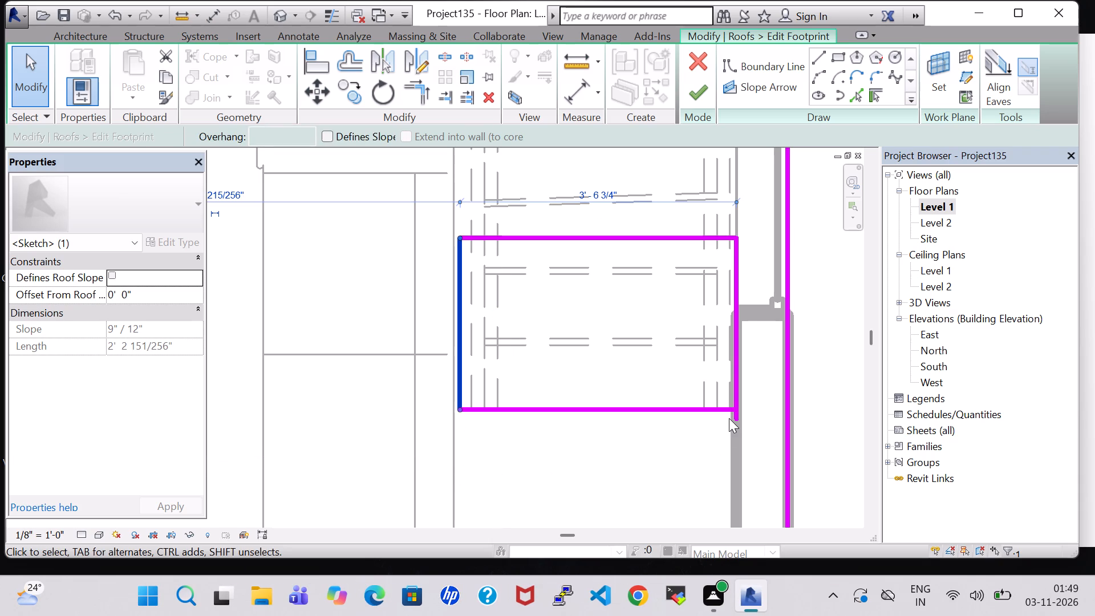
{"action": "left_click", "coordinate": [736, 417]}
{"action": "key", "text": "Up"}
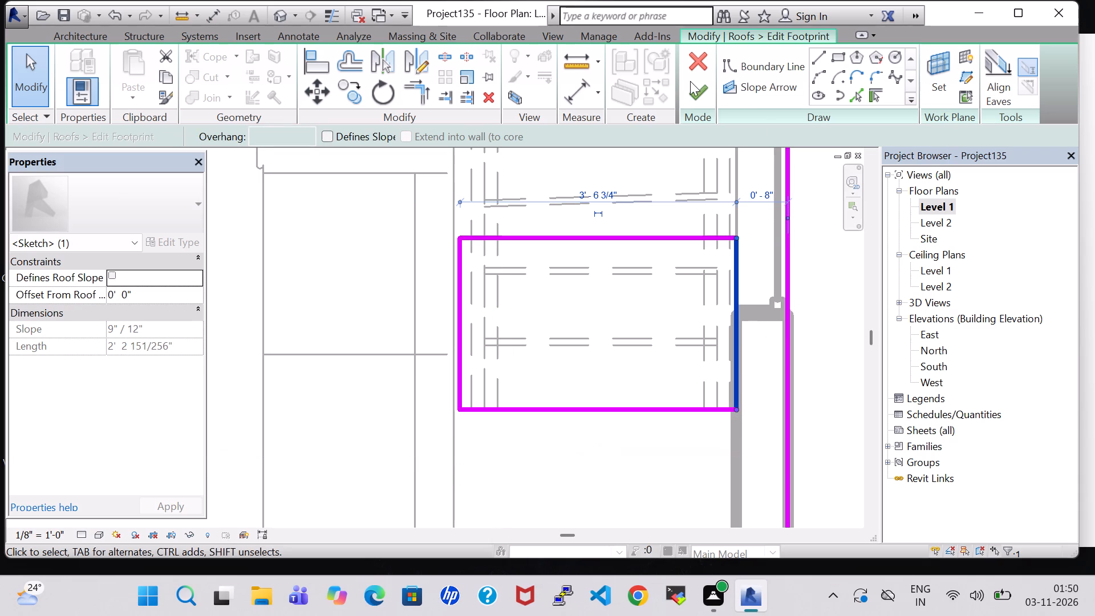
{"action": "left_click", "coordinate": [697, 94]}
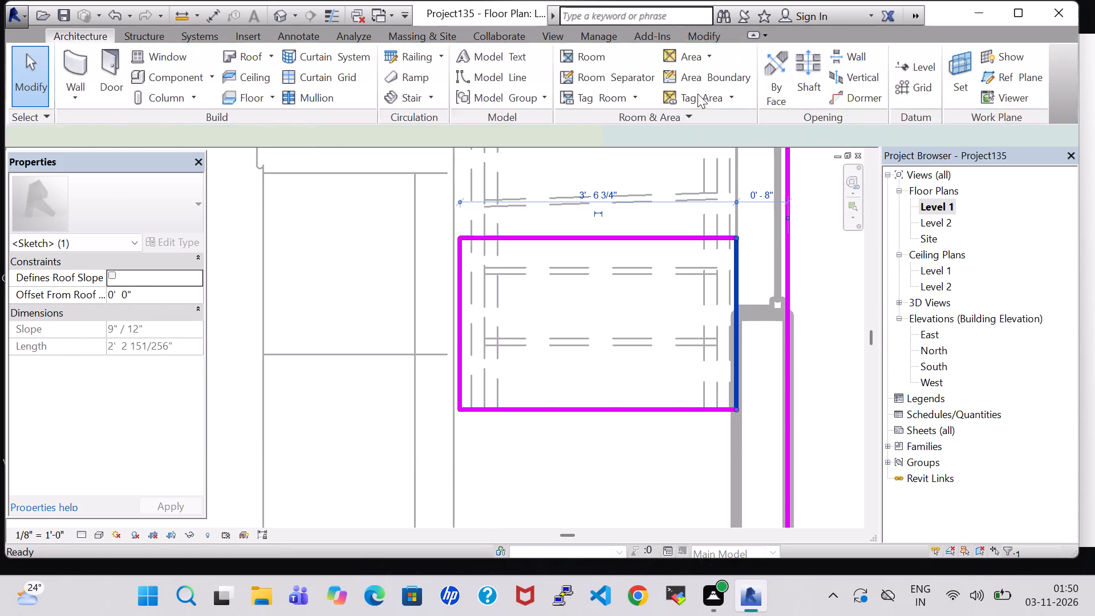
In the 3D view, edit the roof footprint again, nudge the stair opening's north edge farther north over the stair, and finish it.
{"action": "left_click", "coordinate": [285, 14]}
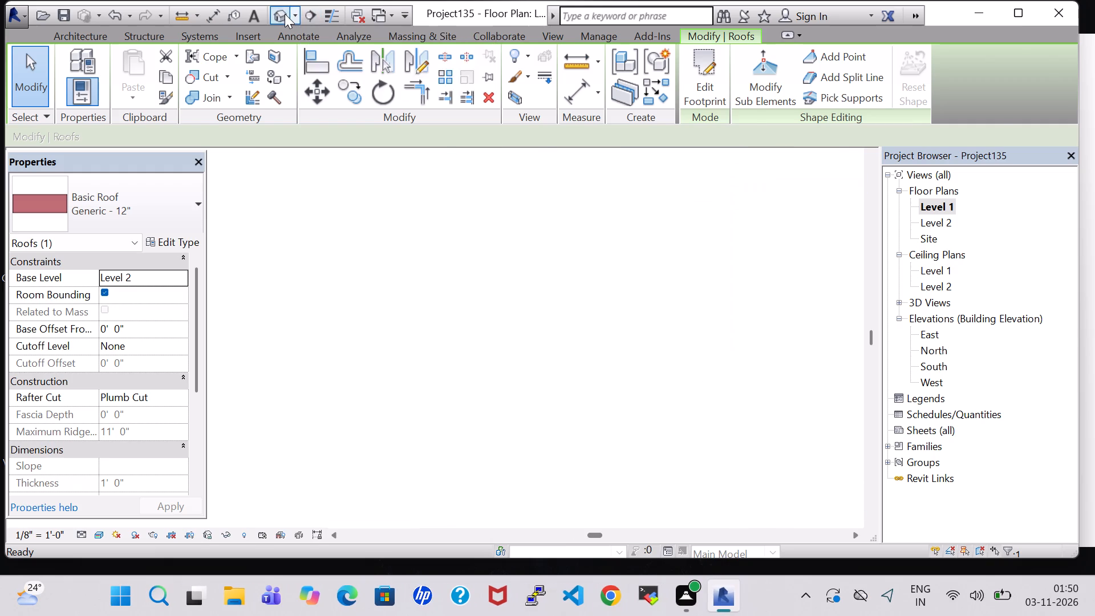
{"action": "scroll", "coordinate": [639, 278], "scroll_direction": "up", "scroll_amount": 7}
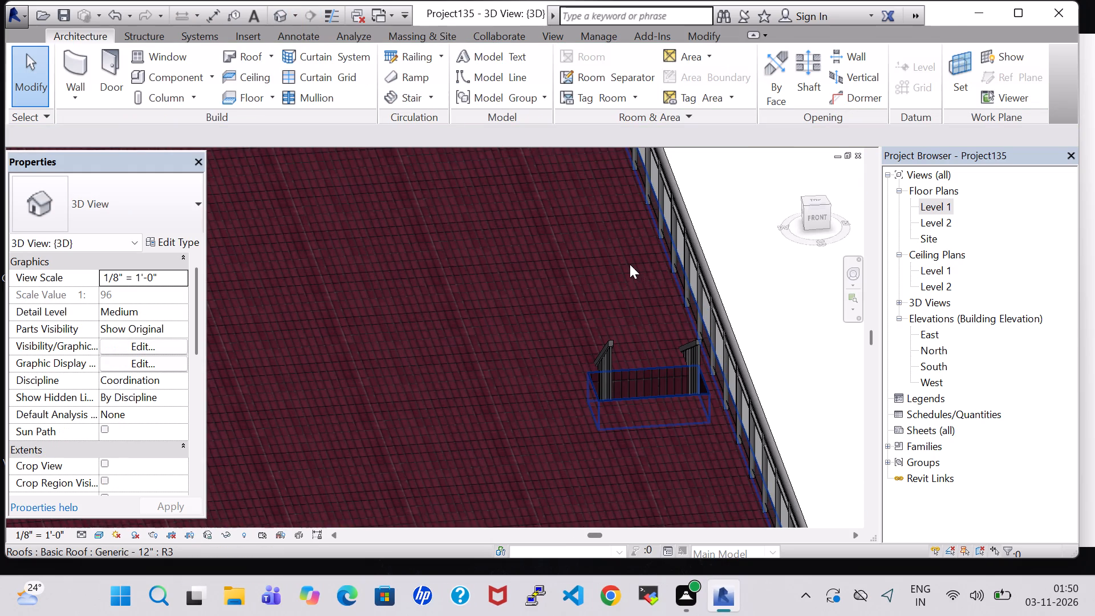
{"action": "middle_click_drag", "start_coordinate": [630, 264], "coordinate": [654, 362], "text": "shift"}
{"action": "middle_click_drag", "start_coordinate": [655, 366], "coordinate": [660, 453], "text": "shift"}
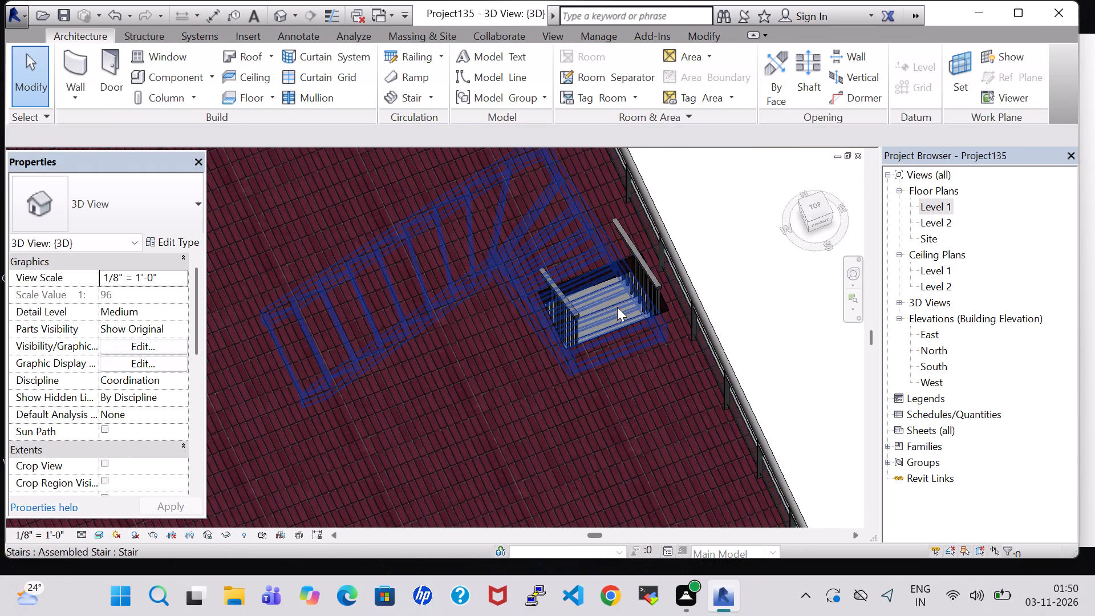
{"action": "middle_click_drag", "start_coordinate": [617, 314], "coordinate": [619, 363], "text": "shift"}
{"action": "left_click", "coordinate": [598, 264]}
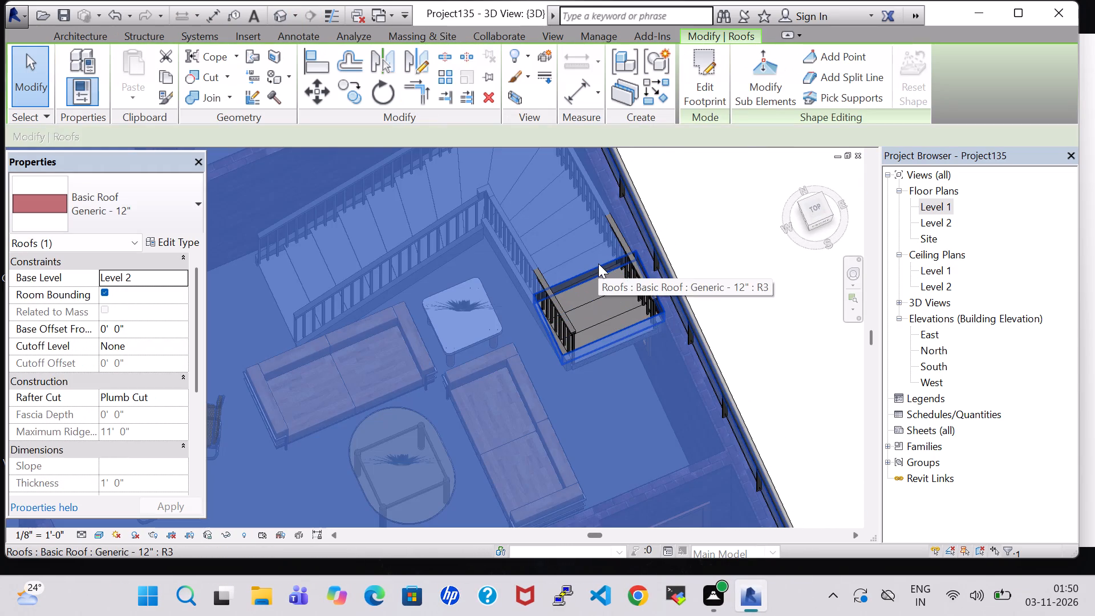
{"action": "left_click", "coordinate": [709, 78]}
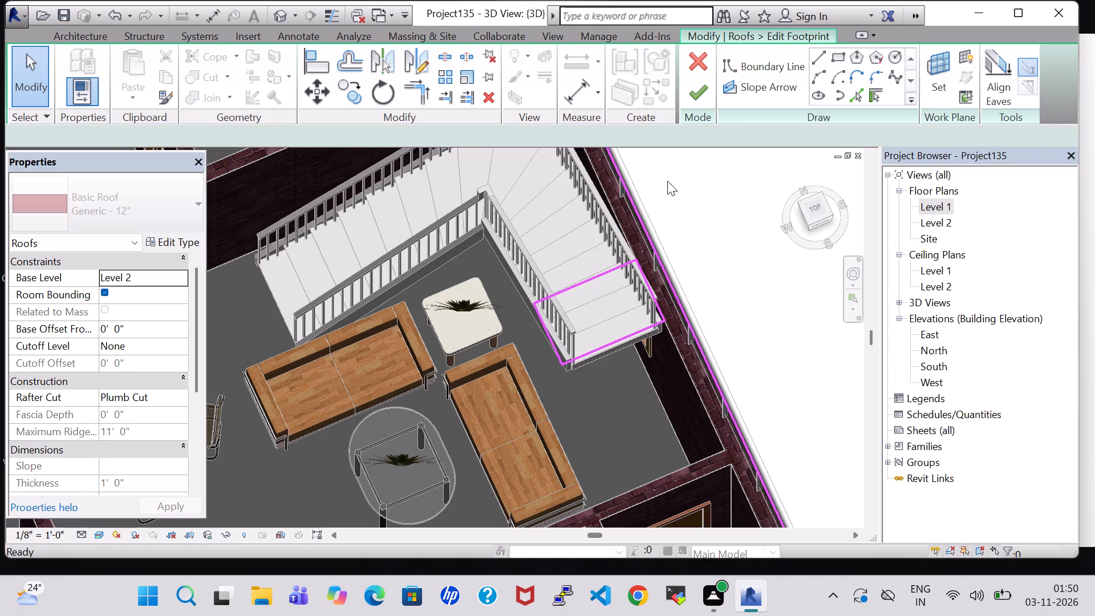
{"action": "left_click", "coordinate": [602, 278]}
{"action": "key", "text": "Up"}
{"action": "key", "text": "Up"}
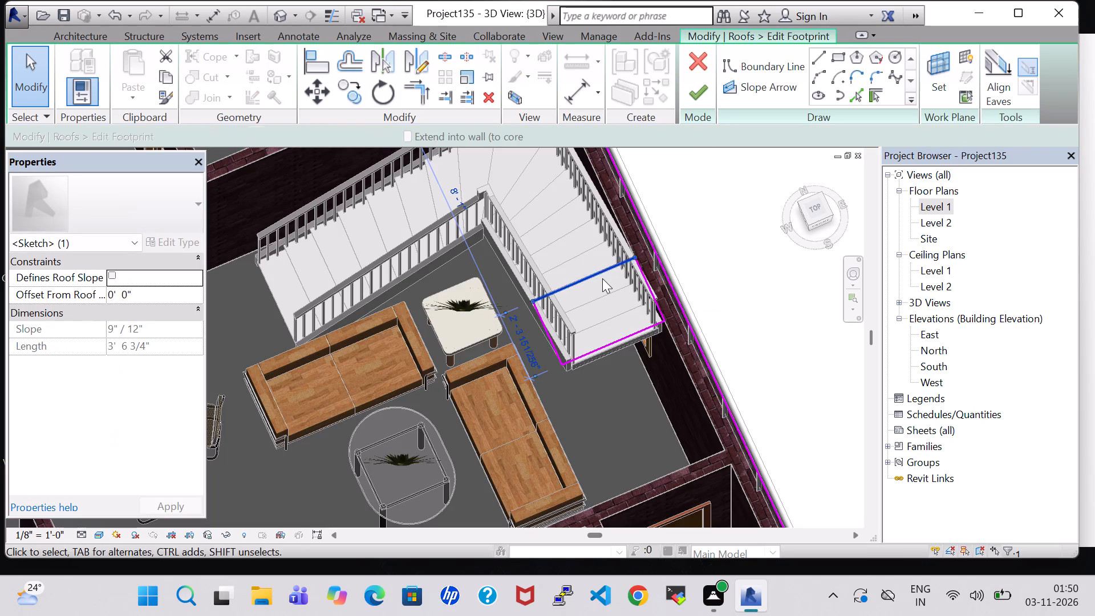
{"action": "key", "text": "Up"}
{"action": "key", "text": "Up"}
{"action": "key", "text": "Up"}
{"action": "key", "text": "Up"}
{"action": "key", "text": "Up"}
{"action": "key", "text": "Up"}
{"action": "key", "text": "Up"}
{"action": "key", "text": "Up"}
{"action": "key", "text": "Up"}
{"action": "key", "text": "Up"}
{"action": "key", "text": "Up"}
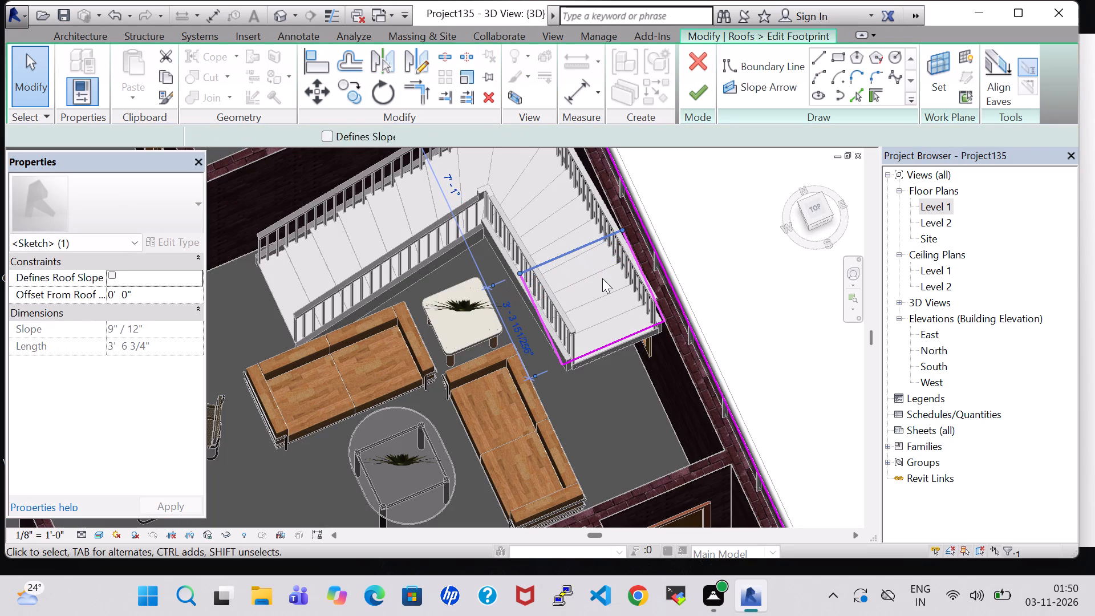
{"action": "key", "text": "Up"}
{"action": "key", "text": "Up"}
{"action": "key", "text": "Up"}
{"action": "key", "text": "Up"}
{"action": "left_click", "coordinate": [707, 93]}
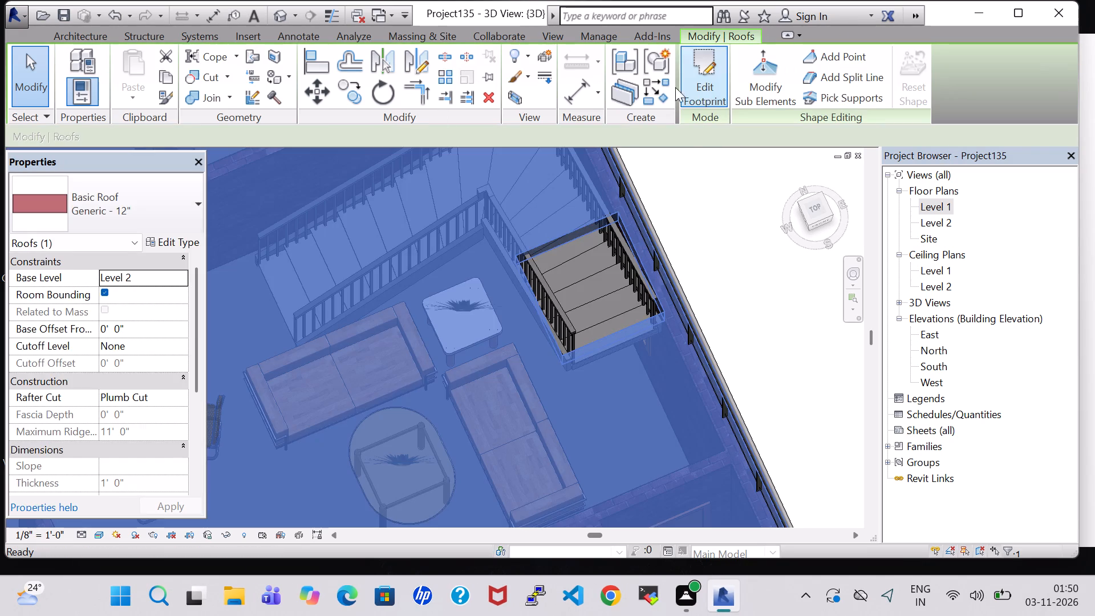
{"action": "left_click", "coordinate": [722, 281]}
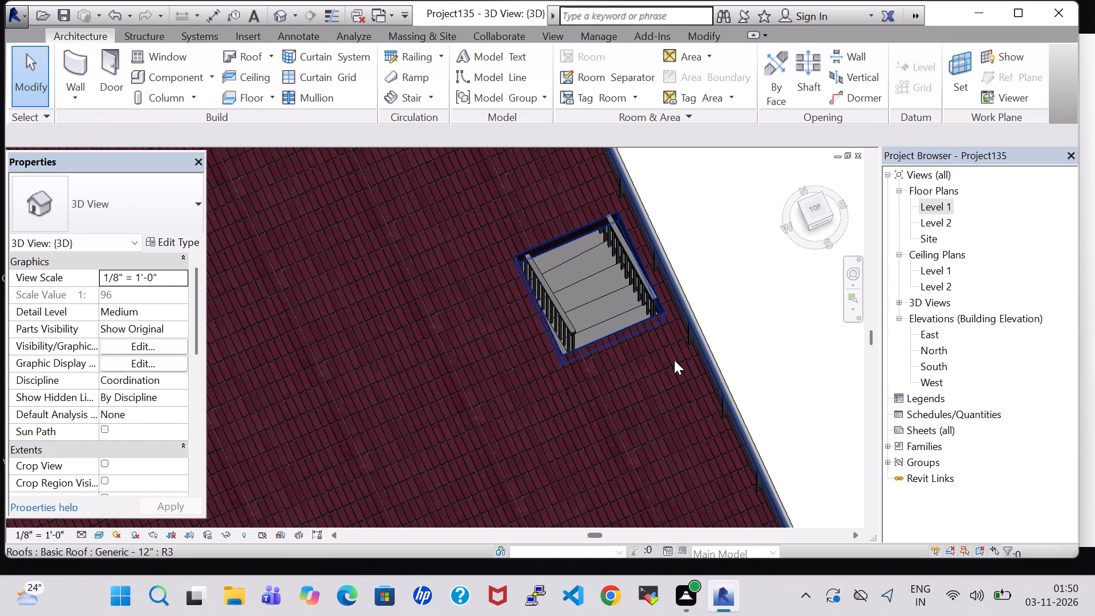
Examine the stair opening in the roof and the house's railed roof and front from several 3D angles.
{"action": "middle_click_drag", "start_coordinate": [671, 374], "coordinate": [609, 249], "text": "ctrl"}
{"action": "scroll", "coordinate": [671, 374], "scroll_direction": "up", "scroll_amount": 1, "text": "ctrl"}
{"action": "middle_click", "coordinate": [565, 188], "text": "ctrl"}
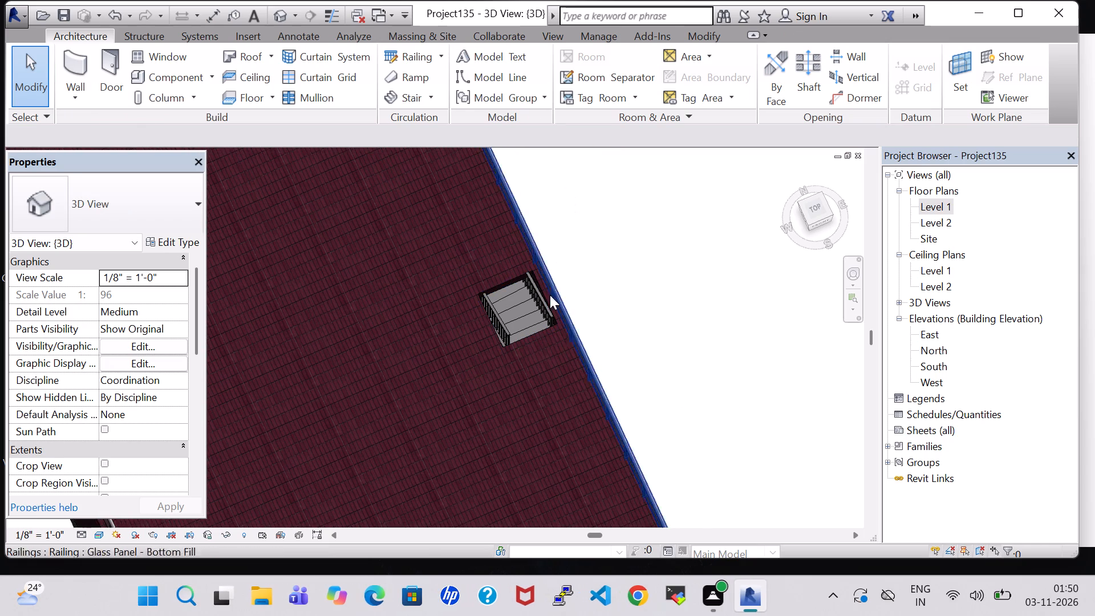
{"action": "middle_click_drag", "start_coordinate": [536, 477], "coordinate": [493, 311]}
{"action": "middle_click", "coordinate": [471, 283], "text": "shift"}
{"action": "scroll", "coordinate": [466, 279], "scroll_direction": "up", "scroll_amount": 1, "text": "shift"}
{"action": "scroll", "coordinate": [466, 279], "scroll_direction": "down", "scroll_amount": 2}
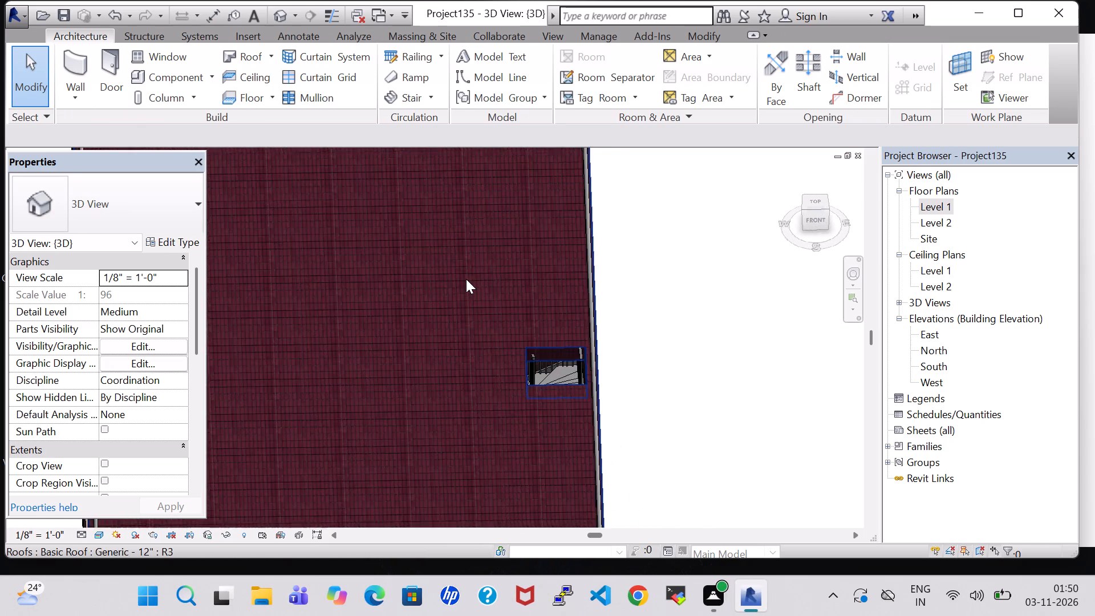
{"action": "scroll", "coordinate": [466, 279], "scroll_direction": "down", "scroll_amount": 2}
{"action": "middle_click_drag", "start_coordinate": [457, 350], "coordinate": [457, 253], "text": "shift"}
{"action": "middle_click_drag", "start_coordinate": [457, 249], "coordinate": [457, 238], "text": "shift"}
{"action": "middle_click", "coordinate": [457, 238], "text": "shift"}
{"action": "middle_click_drag", "start_coordinate": [452, 336], "coordinate": [456, 335]}
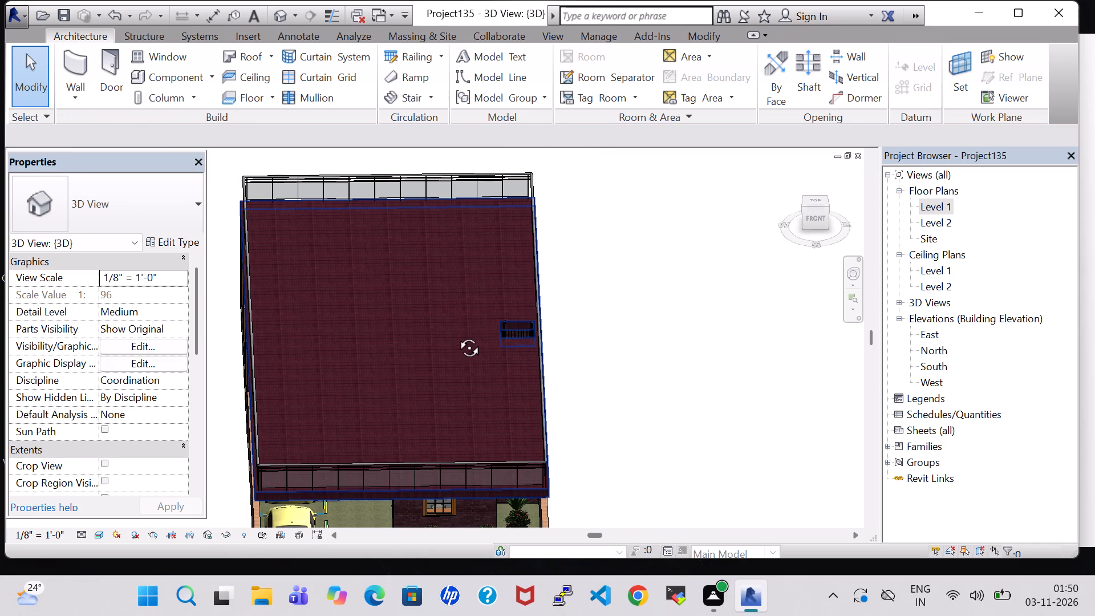
{"action": "middle_click_drag", "start_coordinate": [456, 335], "coordinate": [435, 228]}
{"action": "scroll", "coordinate": [435, 228], "scroll_direction": "up", "scroll_amount": 1, "text": "shift"}
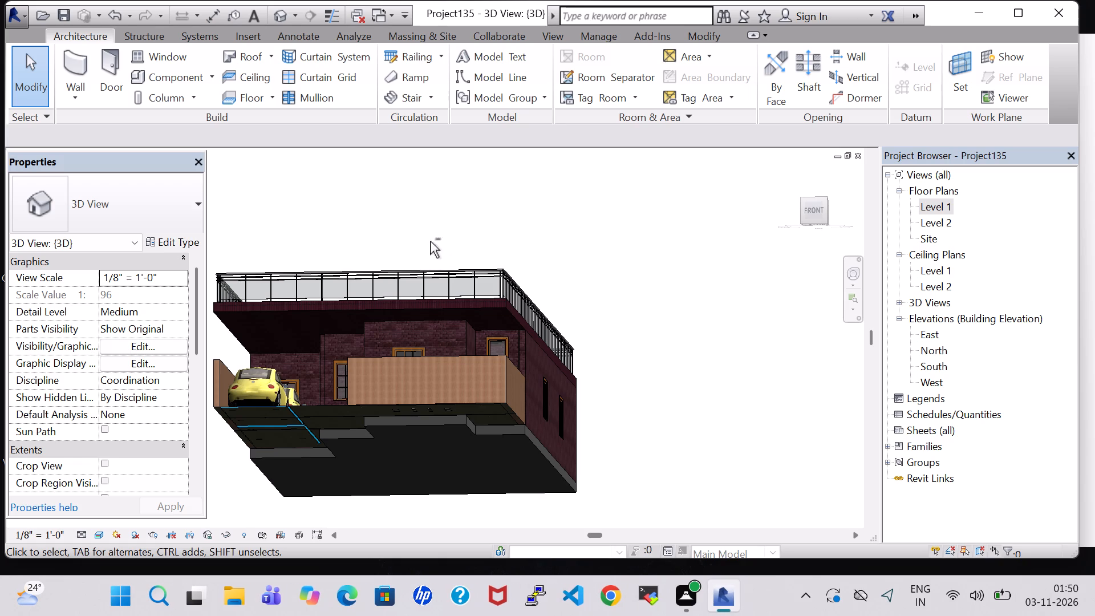
Hide the Roofs category in the 3D view through its visibility and graphics overrides.
{"action": "middle_click_drag", "start_coordinate": [430, 241], "coordinate": [456, 294], "text": "shift"}
{"action": "middle_click_drag", "start_coordinate": [459, 299], "coordinate": [460, 329], "text": "shift"}
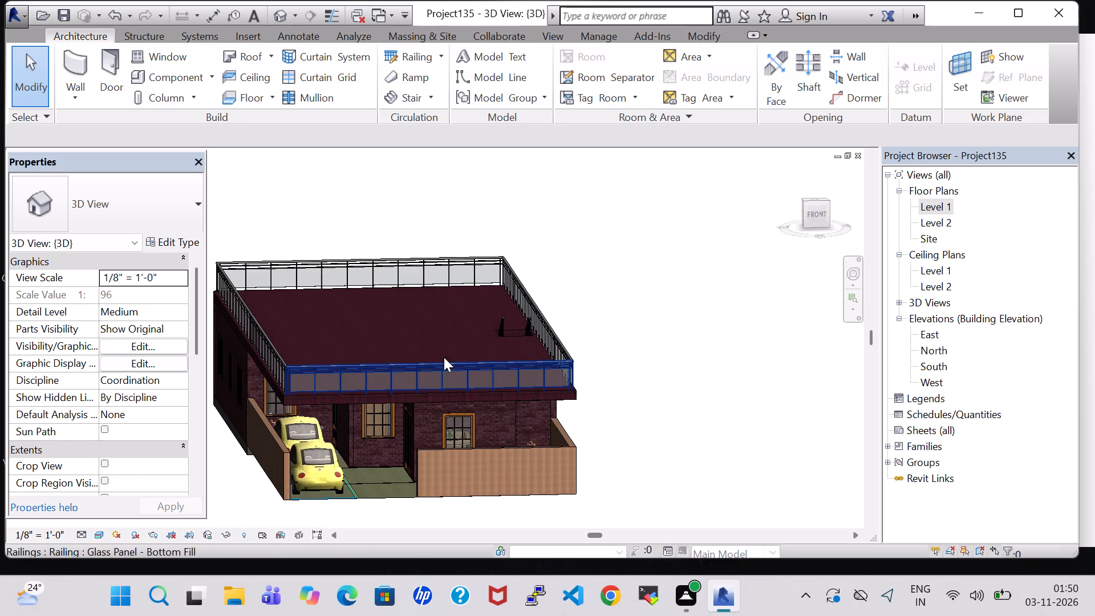
{"action": "middle_click_drag", "start_coordinate": [444, 345], "coordinate": [401, 356], "text": "shift"}
{"action": "middle_click_drag", "start_coordinate": [411, 349], "coordinate": [472, 354]}
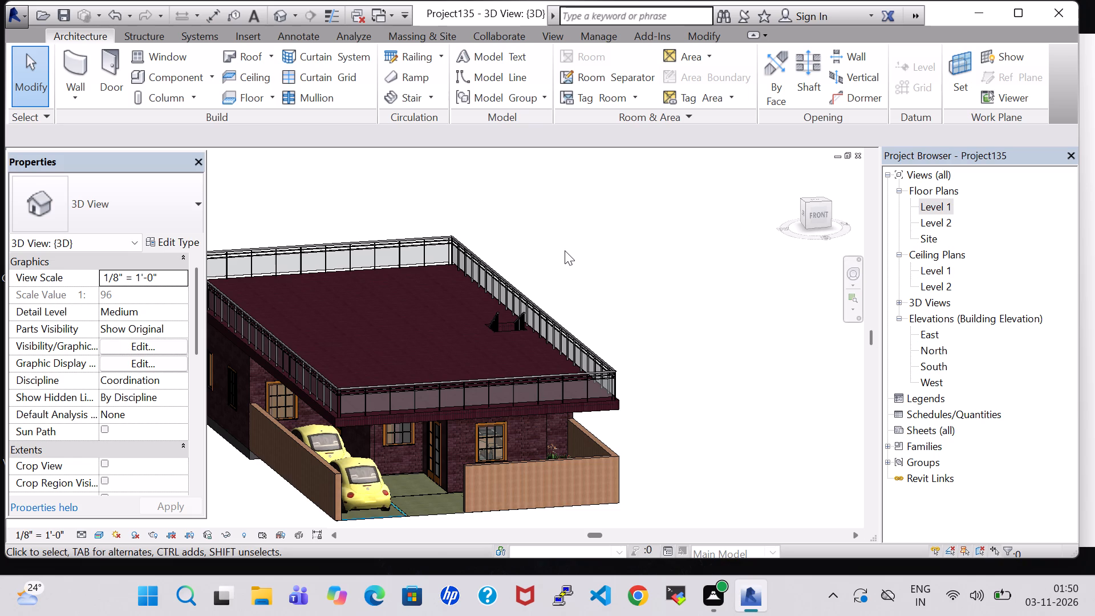
{"action": "middle_click_drag", "start_coordinate": [565, 250], "coordinate": [540, 325], "text": "shift"}
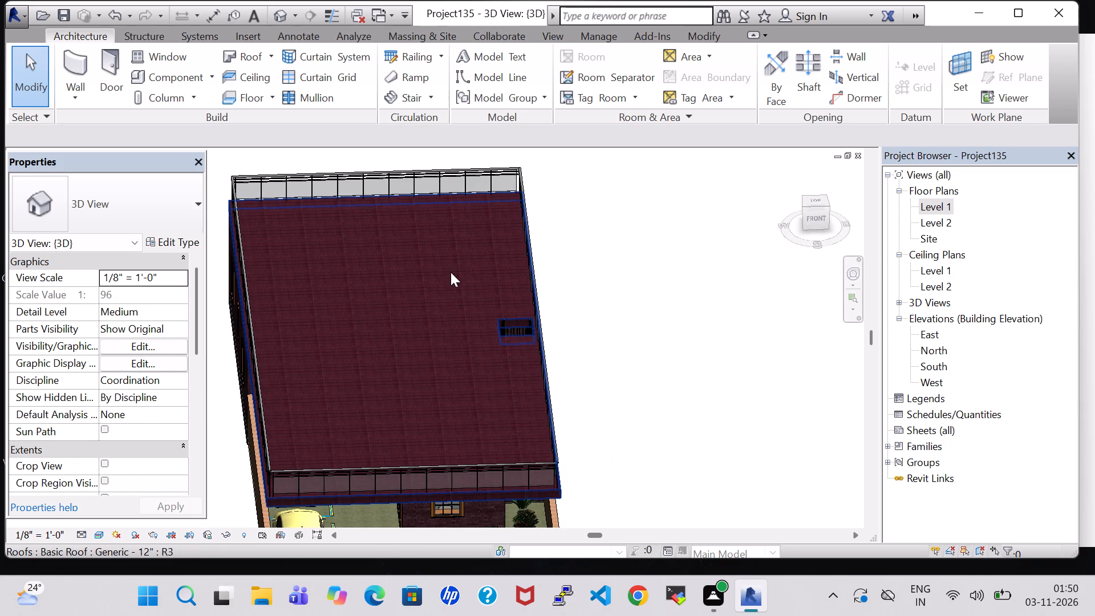
{"action": "middle_click_drag", "start_coordinate": [450, 272], "coordinate": [425, 278], "text": "shift"}
{"action": "type", "text": "VG"}
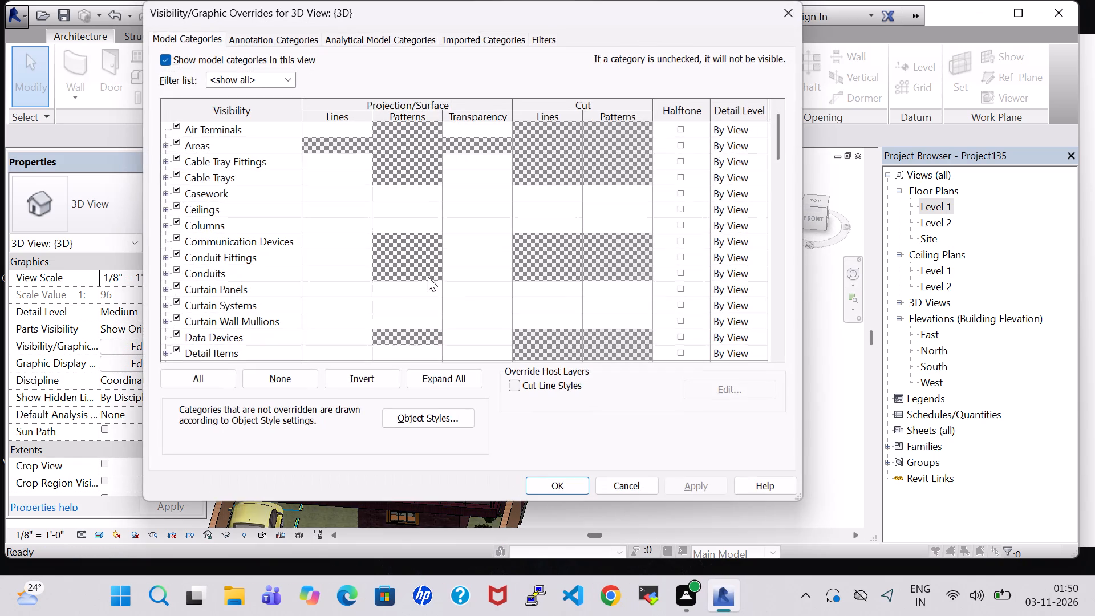
{"action": "key", "text": "r"}
{"action": "scroll", "coordinate": [200, 288], "scroll_direction": "down", "scroll_amount": 9}
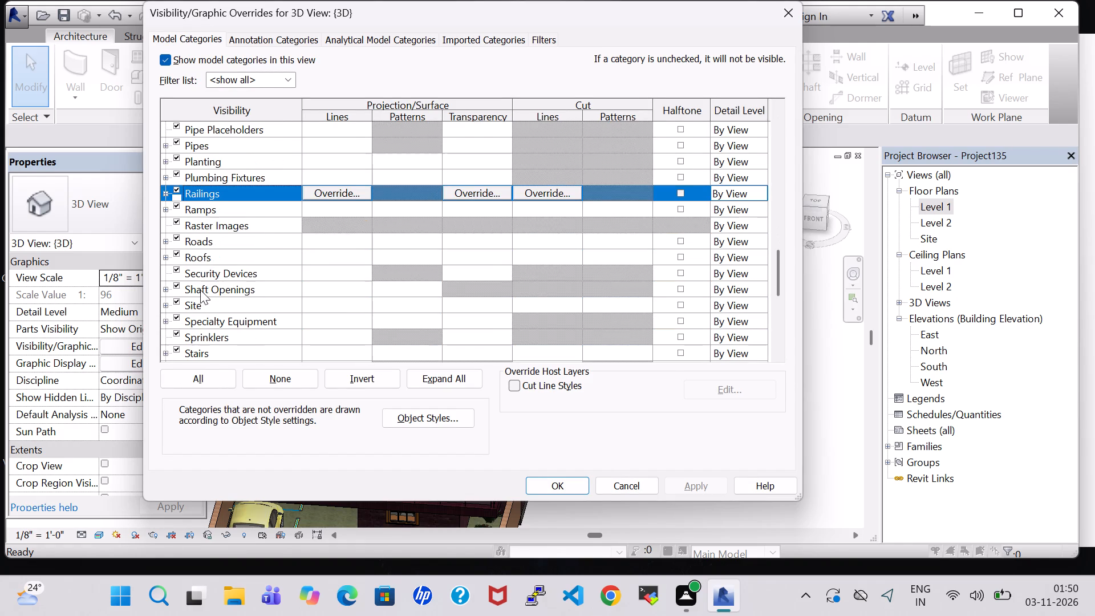
{"action": "left_click", "coordinate": [176, 256]}
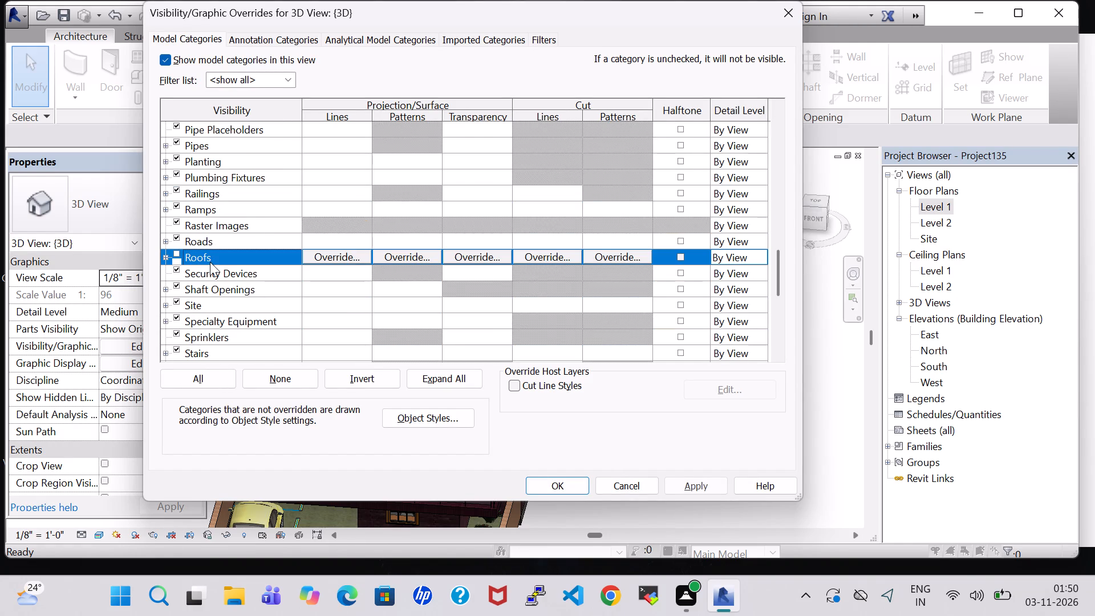
{"action": "left_click", "coordinate": [570, 479]}
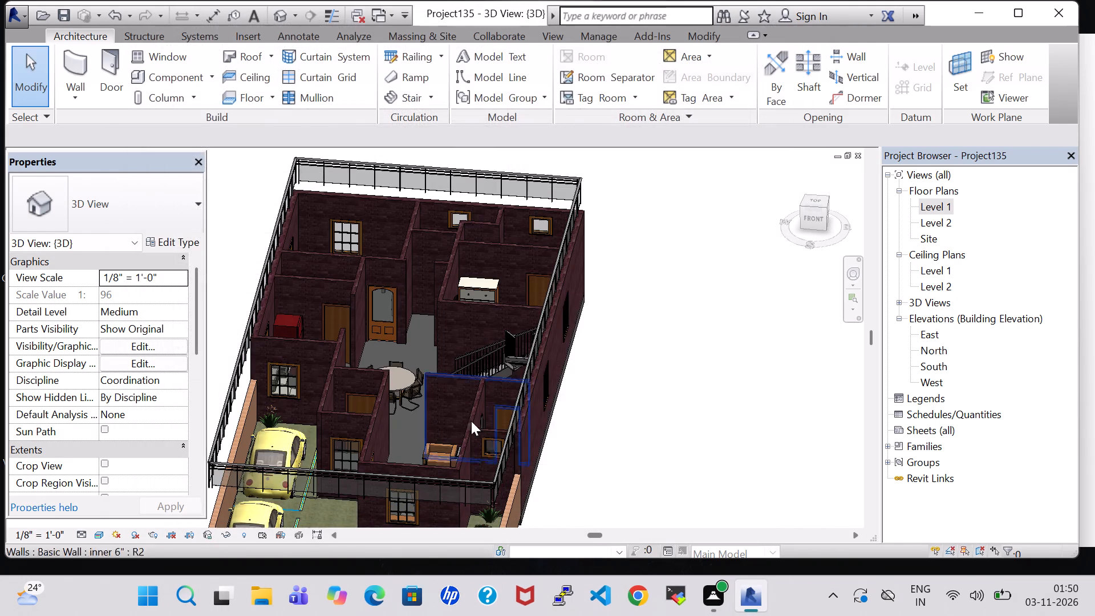
{"action": "left_click", "coordinate": [650, 379]}
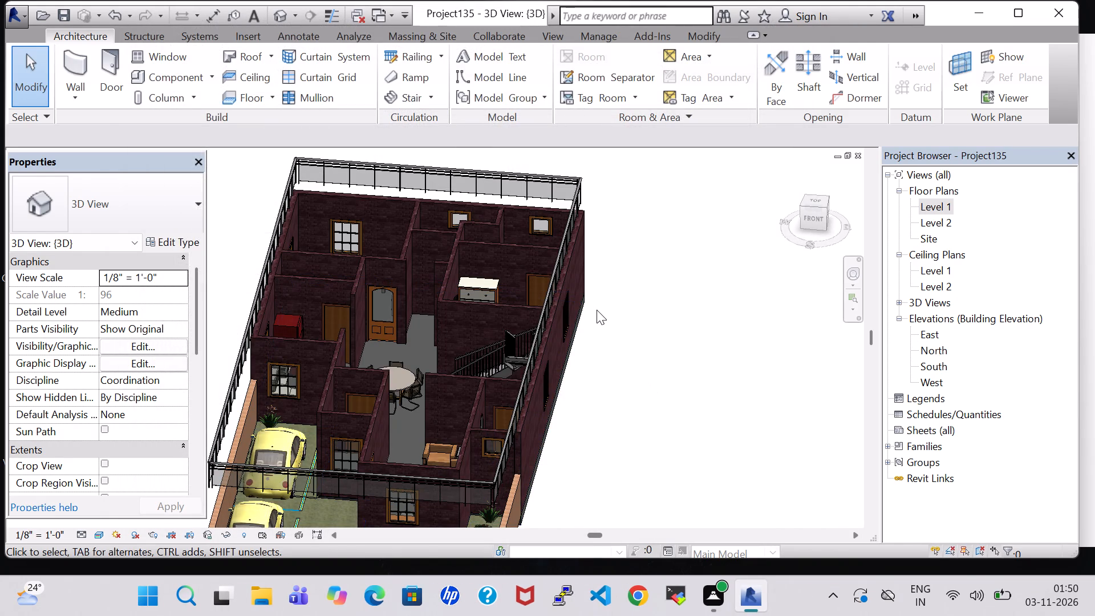
Examine the furnished interior in the 3D view from progressively steeper angles above.
{"action": "middle_click_drag", "start_coordinate": [598, 294], "coordinate": [602, 367], "text": "shift"}
{"action": "scroll", "coordinate": [601, 368], "scroll_direction": "down", "scroll_amount": 3}
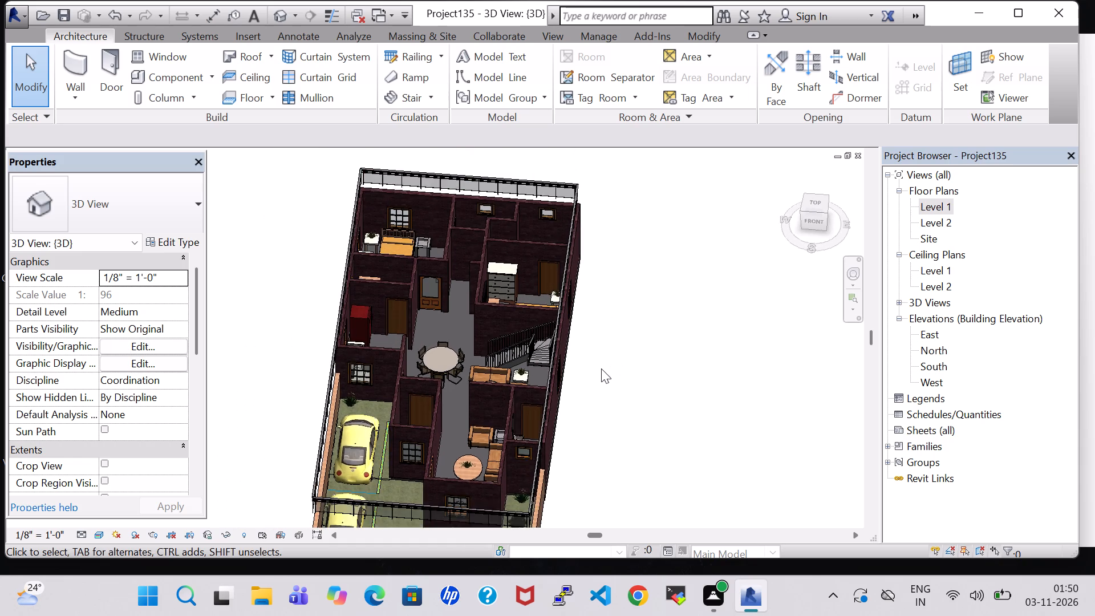
{"action": "scroll", "coordinate": [601, 368], "scroll_direction": "down", "scroll_amount": 1}
{"action": "middle_click_drag", "start_coordinate": [602, 354], "coordinate": [613, 394]}
{"action": "middle_click_drag", "start_coordinate": [602, 339], "coordinate": [602, 366], "text": "shift"}
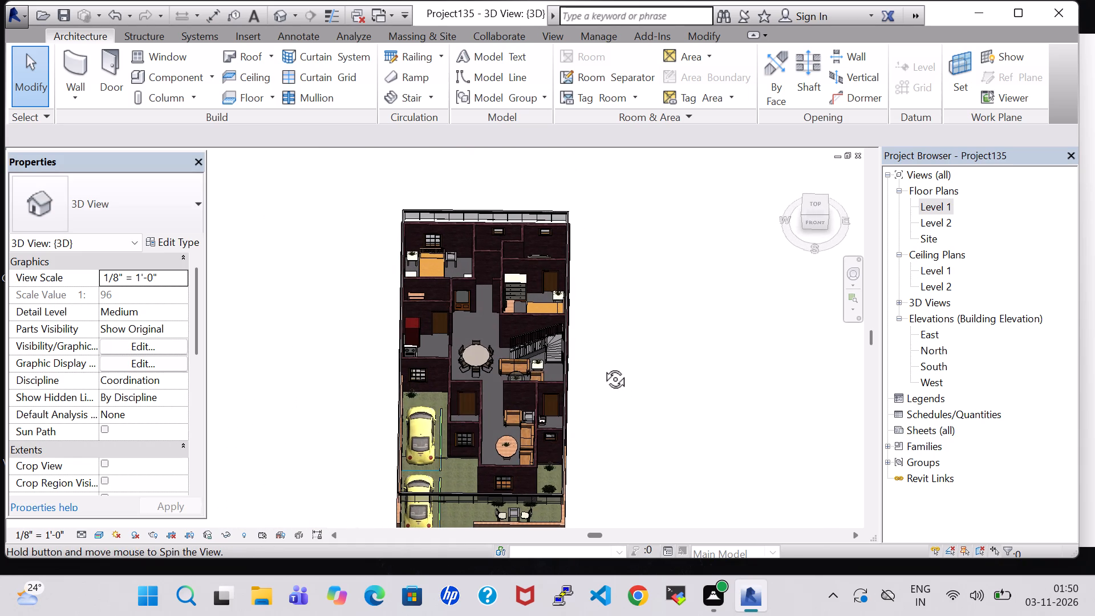
{"action": "middle_click_drag", "start_coordinate": [602, 366], "coordinate": [602, 388], "text": "shift"}
{"action": "middle_click_drag", "start_coordinate": [602, 388], "coordinate": [609, 307]}
{"action": "middle_click_drag", "start_coordinate": [610, 297], "coordinate": [620, 334], "text": "shift"}
{"action": "middle_click_drag", "start_coordinate": [617, 294], "coordinate": [619, 369]}
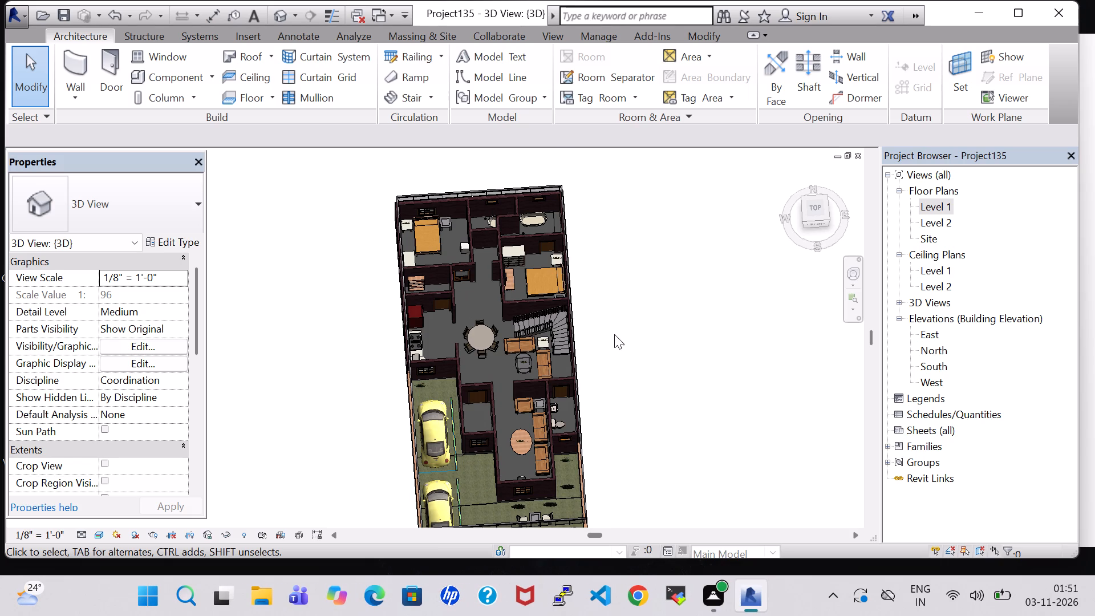
Set the top material of the 60" diameter round dining table type to Wood - Teak.
{"action": "left_click", "coordinate": [481, 338]}
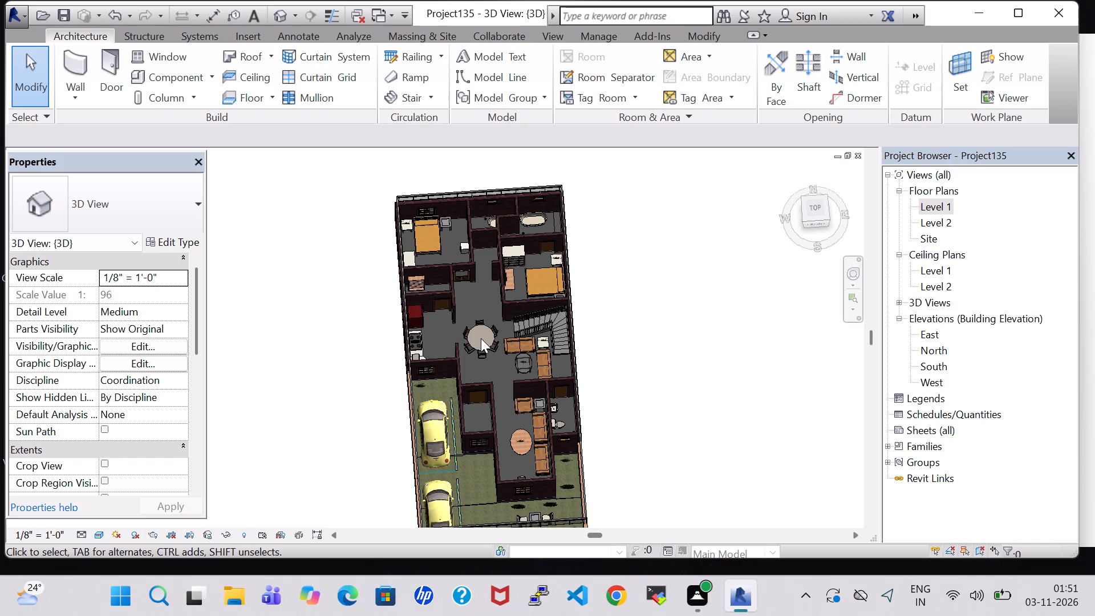
{"action": "left_click", "coordinate": [484, 348]}
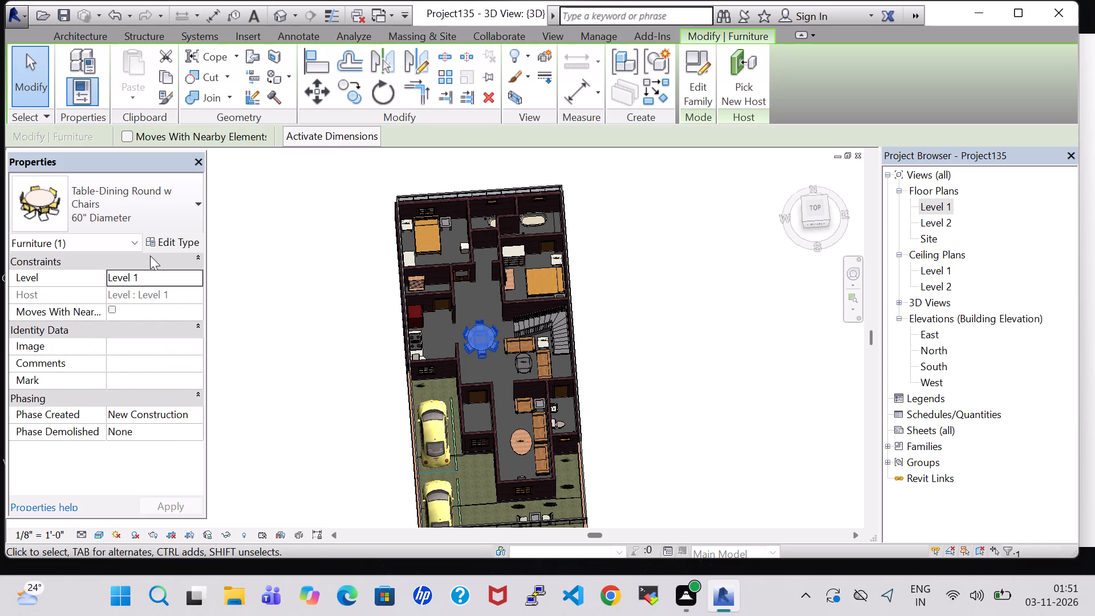
{"action": "left_click", "coordinate": [180, 245]}
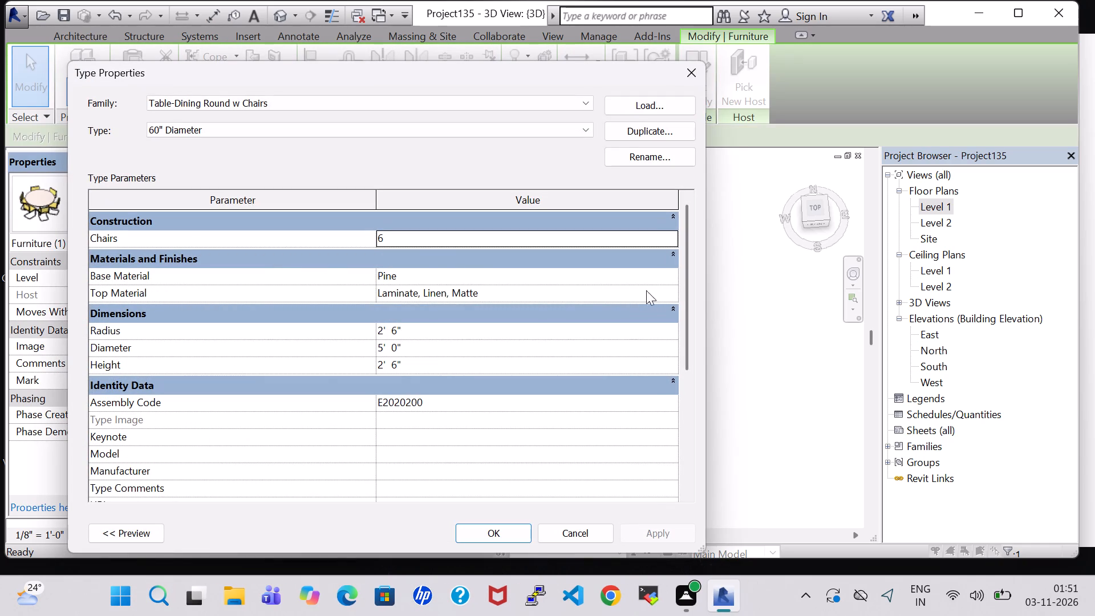
{"action": "left_click", "coordinate": [678, 290]}
{"action": "left_click", "coordinate": [676, 290]}
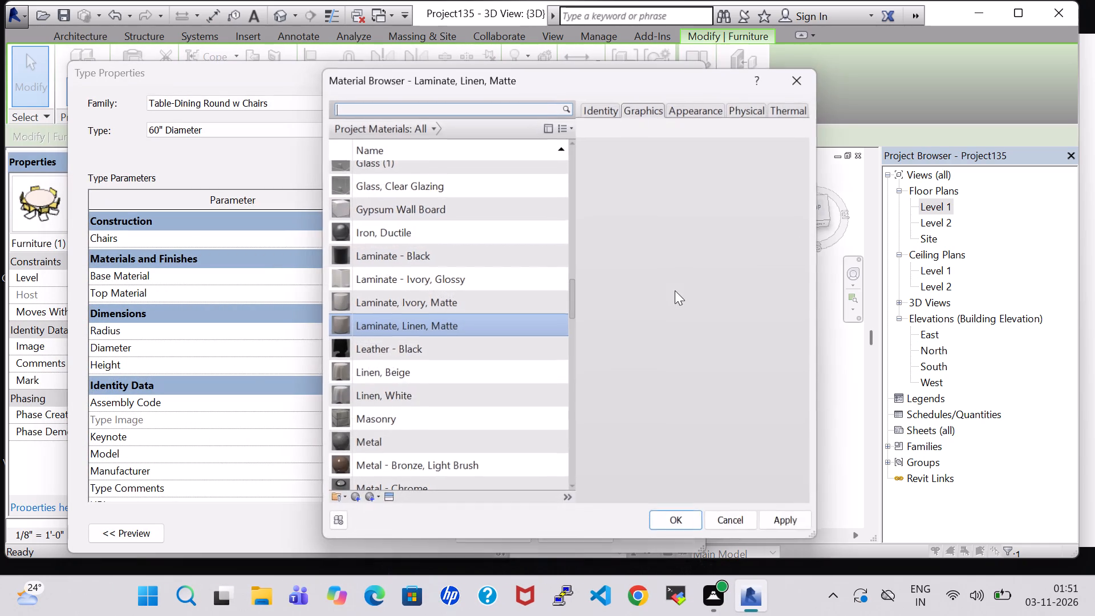
{"action": "left_click_drag", "start_coordinate": [574, 283], "coordinate": [577, 416]}
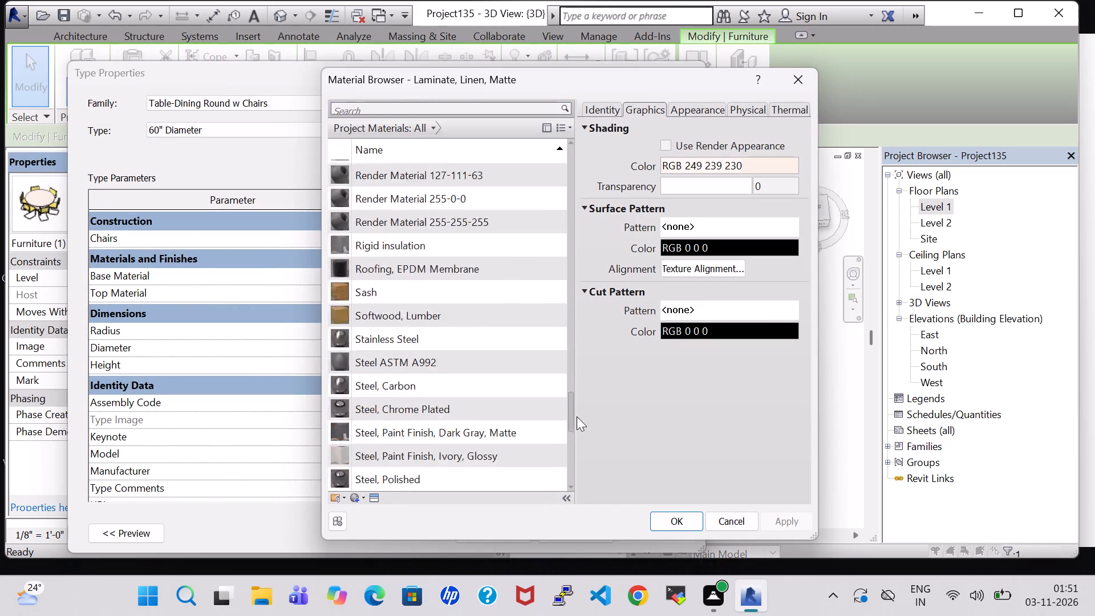
{"action": "left_click_drag", "start_coordinate": [577, 416], "coordinate": [577, 476]}
{"action": "left_click", "coordinate": [465, 480]}
{"action": "left_click", "coordinate": [679, 517]}
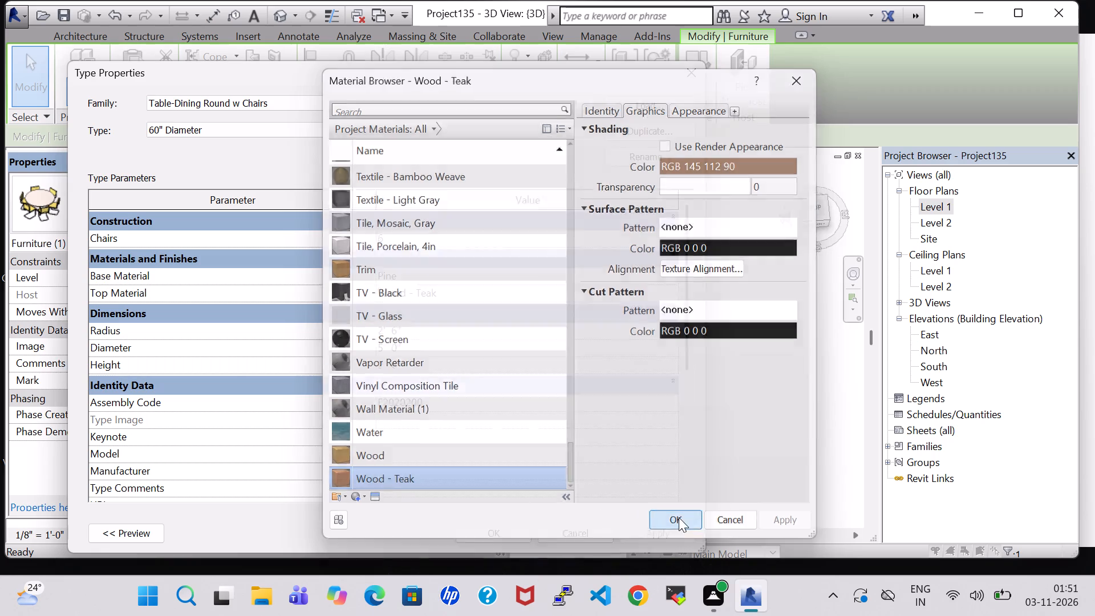
{"action": "left_click", "coordinate": [509, 534]}
{"action": "left_click", "coordinate": [636, 386]}
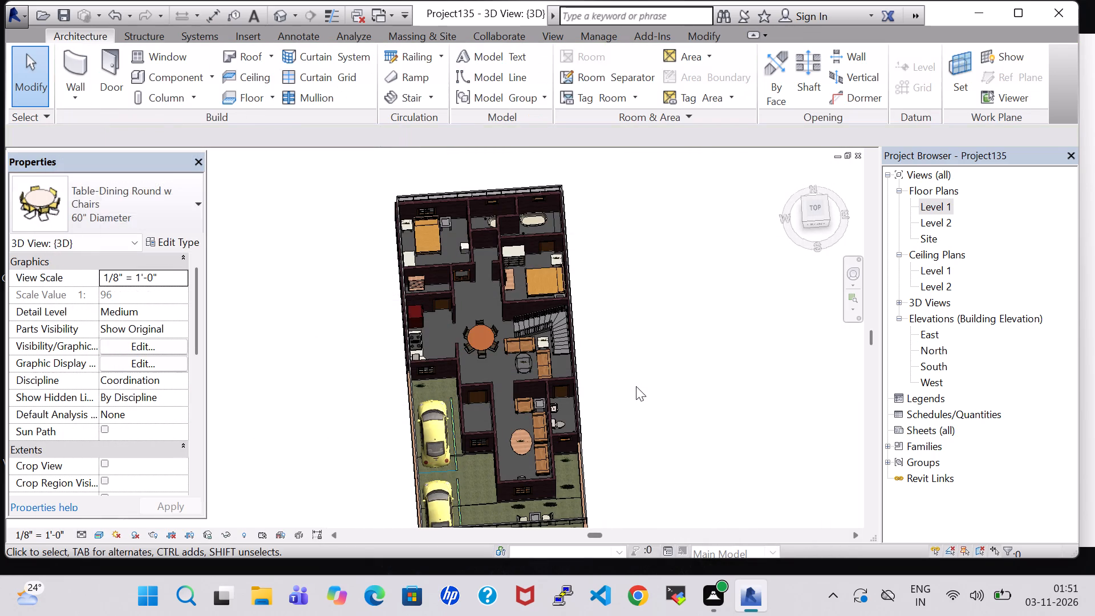
Examine the whole house layout and the front yard from directly above.
{"action": "middle_click_drag", "start_coordinate": [480, 294], "coordinate": [486, 333]}
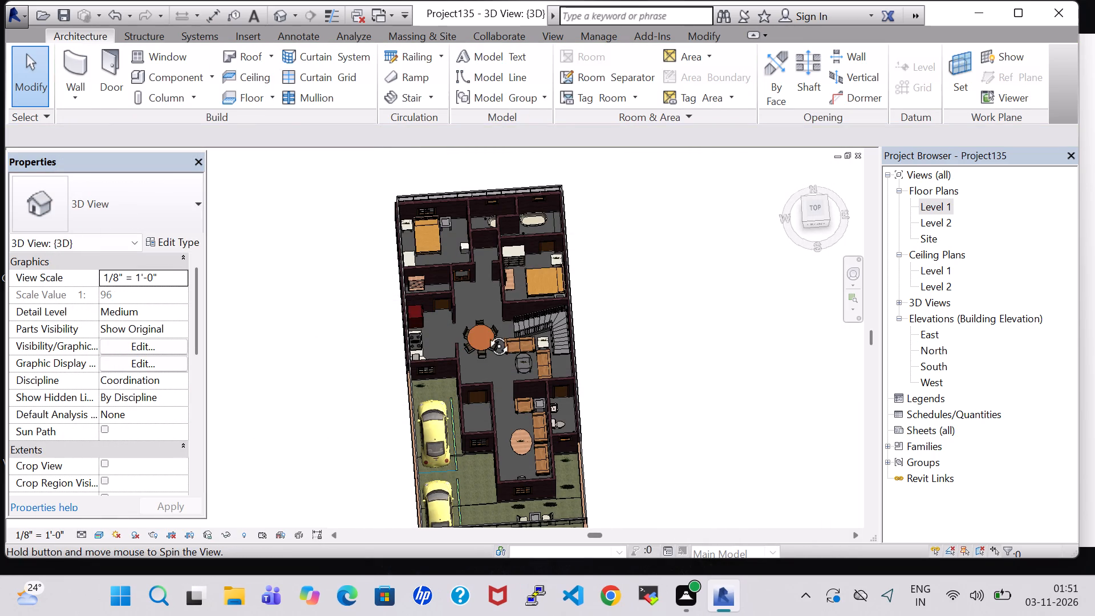
{"action": "middle_click_drag", "start_coordinate": [486, 333], "coordinate": [488, 350]}
{"action": "middle_click", "coordinate": [488, 350], "text": "shift"}
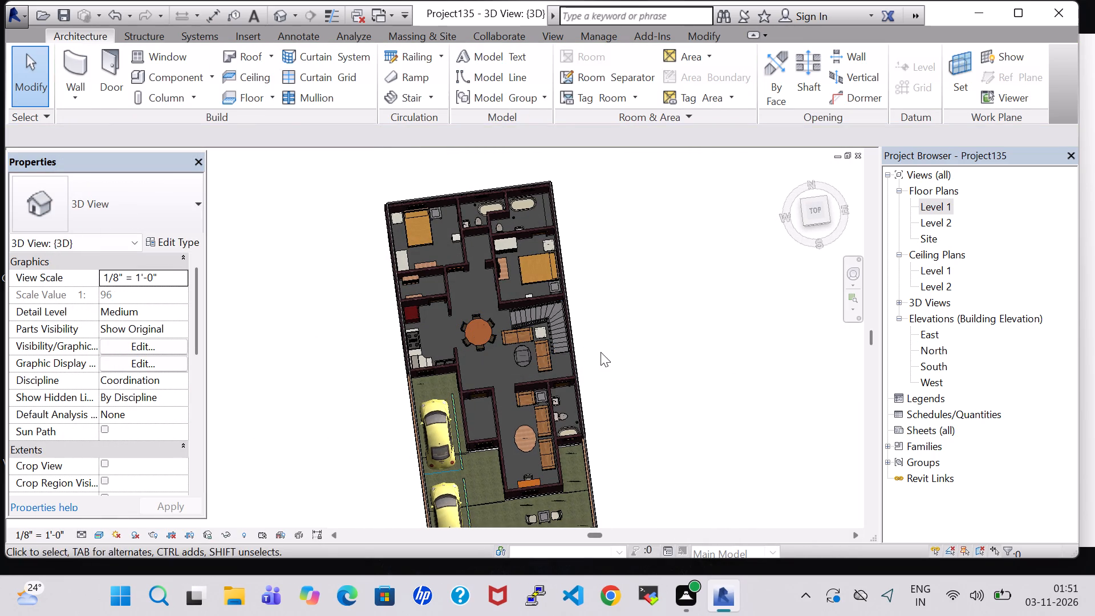
{"action": "middle_click_drag", "start_coordinate": [601, 352], "coordinate": [582, 358]}
{"action": "middle_click_drag", "start_coordinate": [604, 375], "coordinate": [627, 347]}
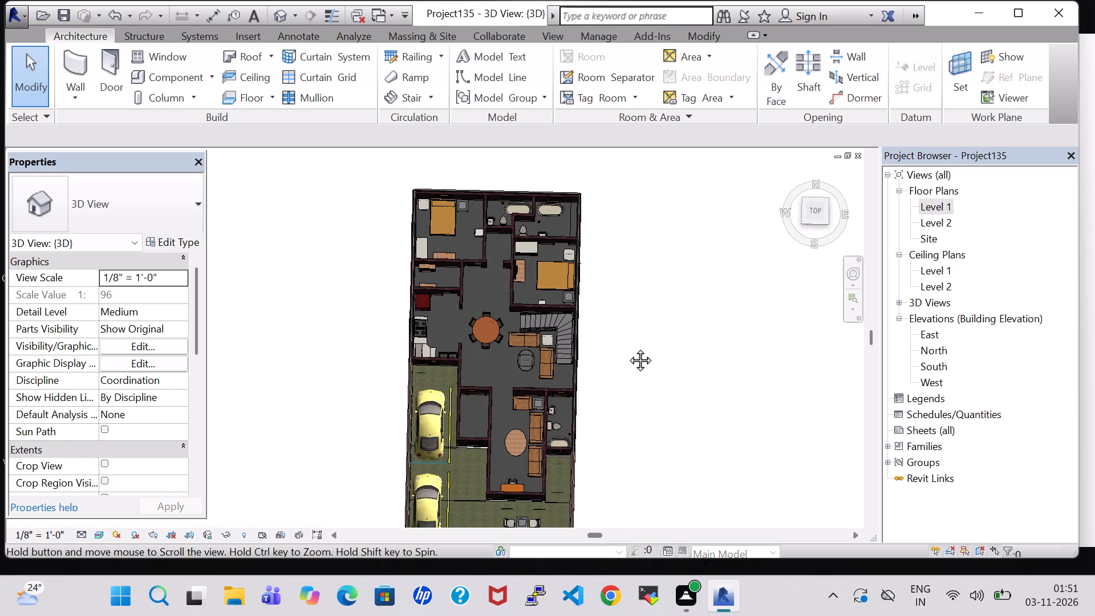
{"action": "middle_click_drag", "start_coordinate": [627, 347], "coordinate": [627, 339]}
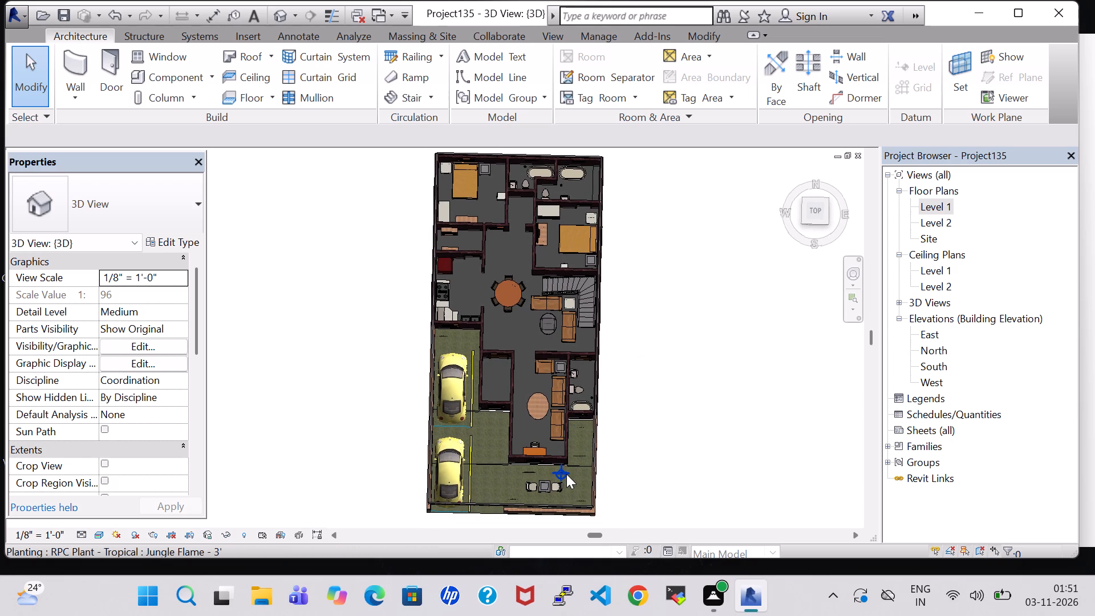
{"action": "scroll", "coordinate": [566, 474], "scroll_direction": "up", "scroll_amount": 7}
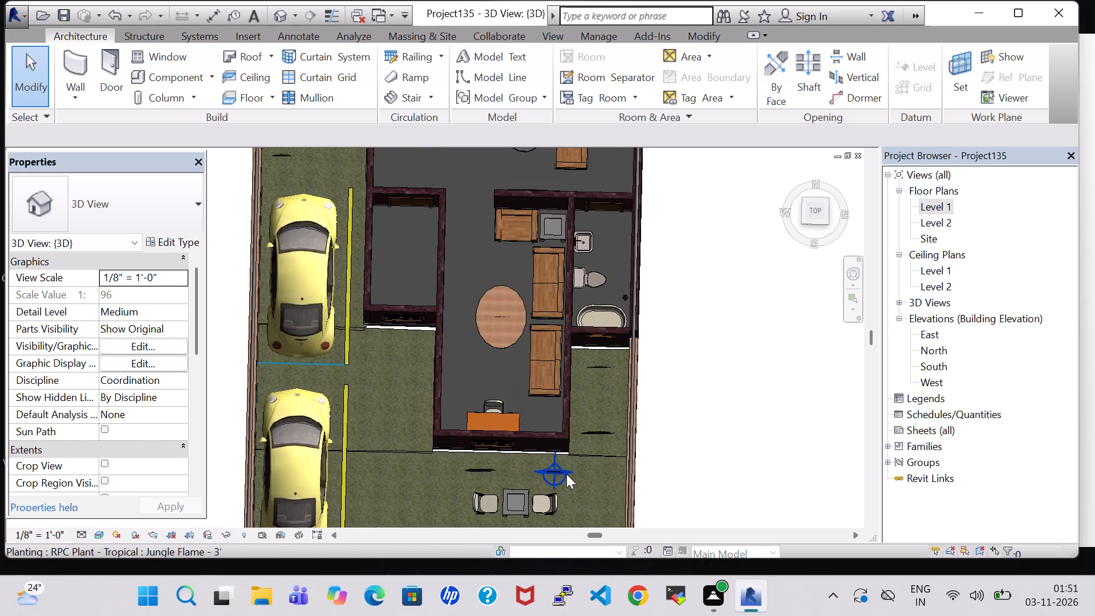
Extend the grass topography south of the small room to the floor's corner with a point at elevation 0' 0", and finish the surface.
{"action": "scroll", "coordinate": [566, 474], "scroll_direction": "up", "scroll_amount": 1}
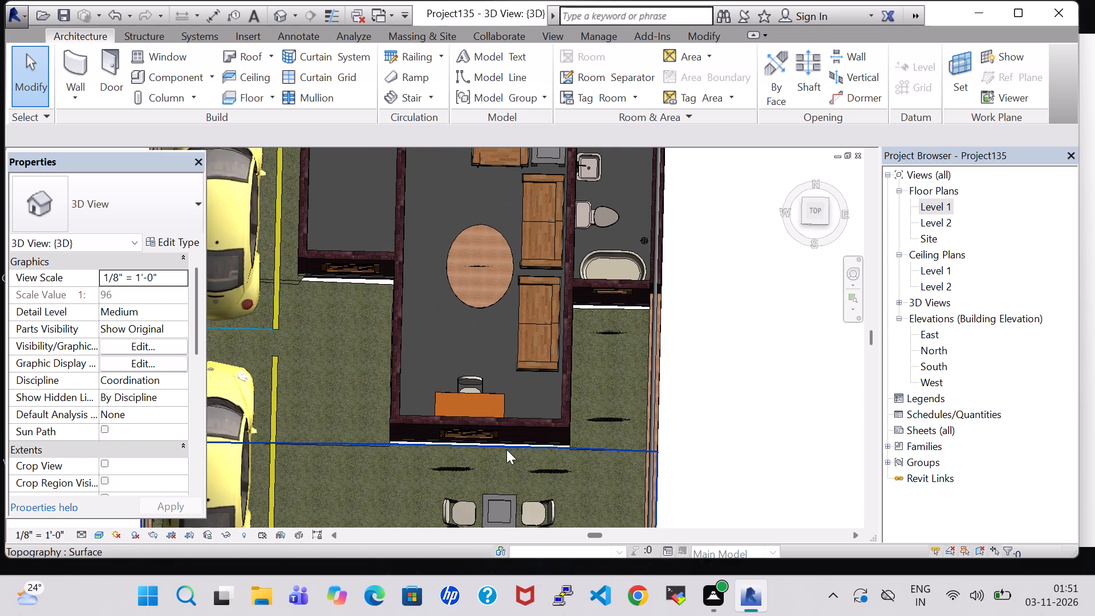
{"action": "scroll", "coordinate": [331, 277], "scroll_direction": "up", "scroll_amount": 4}
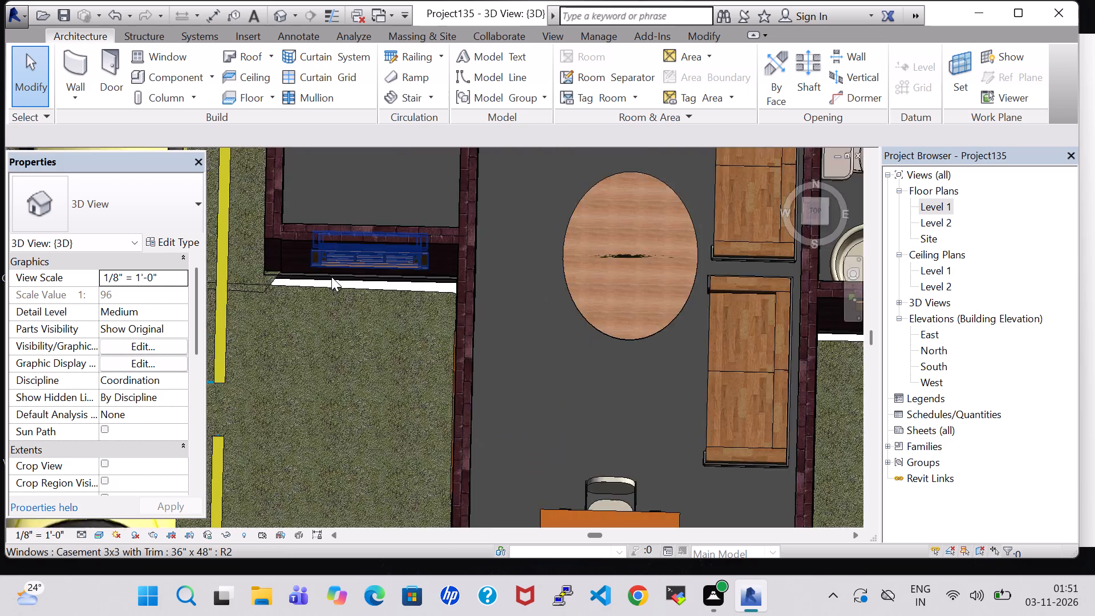
{"action": "scroll", "coordinate": [331, 277], "scroll_direction": "up", "scroll_amount": 10}
{"action": "double_click", "coordinate": [388, 317]}
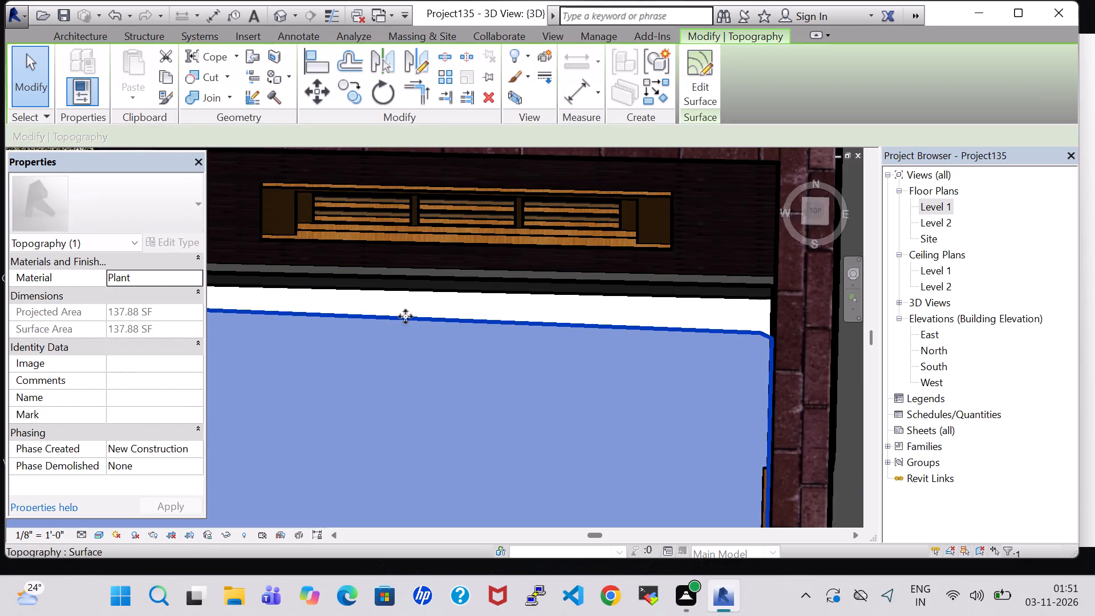
{"action": "left_click", "coordinate": [689, 84]}
{"action": "left_click", "coordinate": [737, 78]}
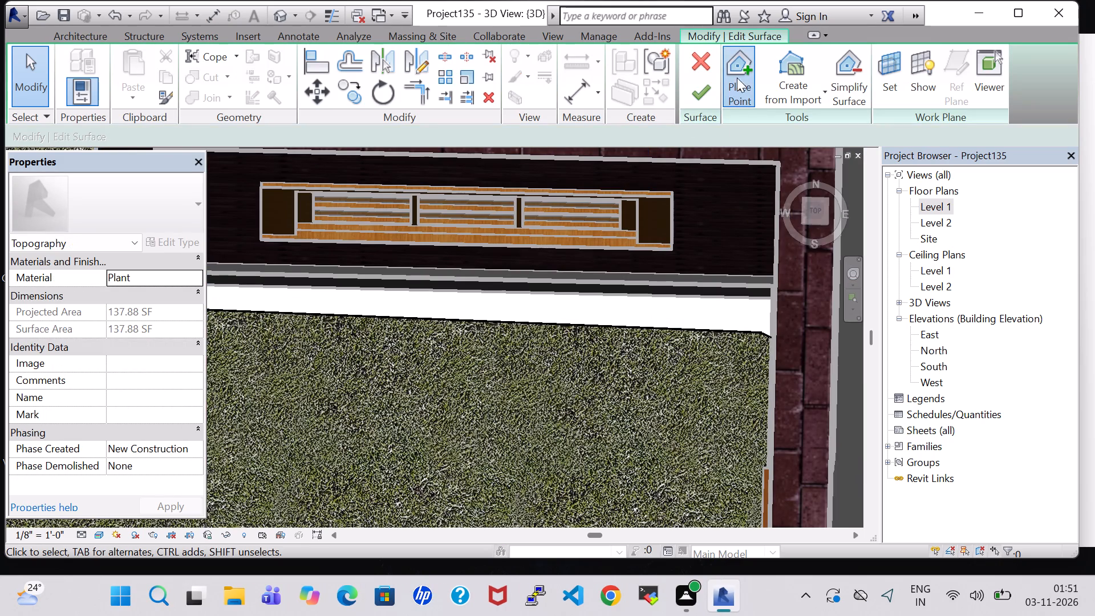
{"action": "left_click", "coordinate": [769, 298]}
{"action": "scroll", "coordinate": [569, 321], "scroll_direction": "down", "scroll_amount": 8}
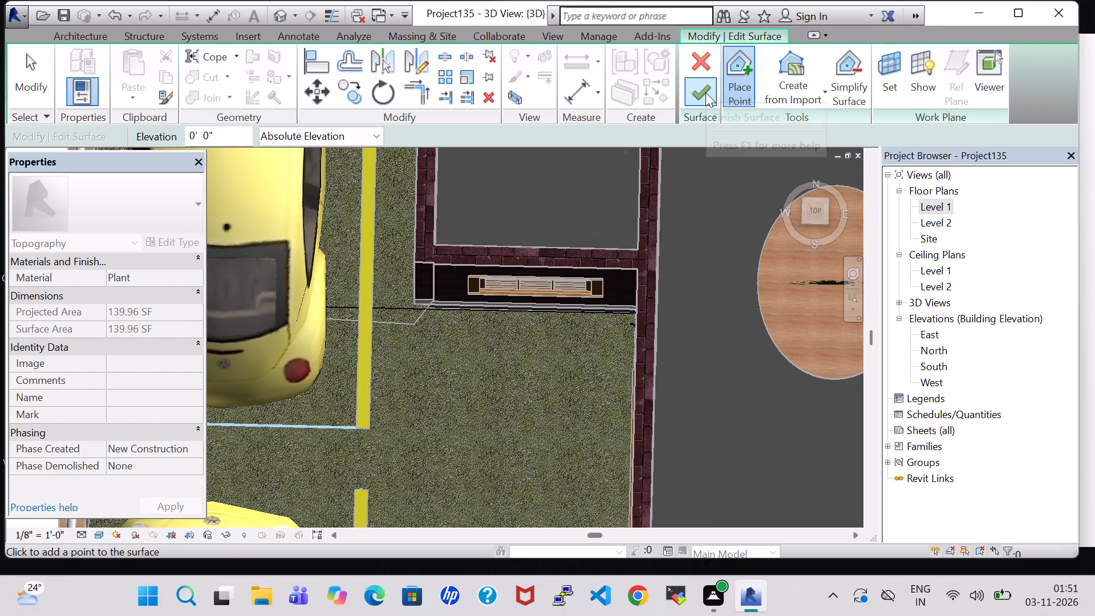
{"action": "left_click", "coordinate": [705, 92]}
Extend the grass strip south of the common toilet up to the house with two points at elevation 0' 0", and finish the surface.
{"action": "scroll", "coordinate": [576, 373], "scroll_direction": "down", "scroll_amount": 8}
{"action": "middle_click_drag", "start_coordinate": [575, 372], "coordinate": [544, 260]}
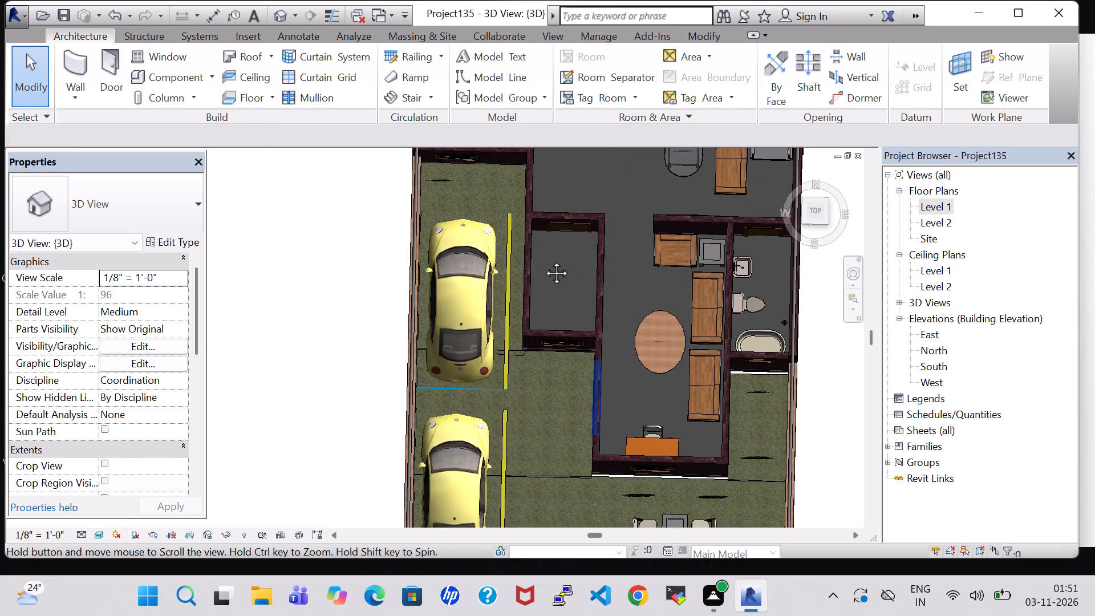
{"action": "middle_click_drag", "start_coordinate": [544, 260], "coordinate": [530, 242]}
{"action": "left_click", "coordinate": [707, 244]}
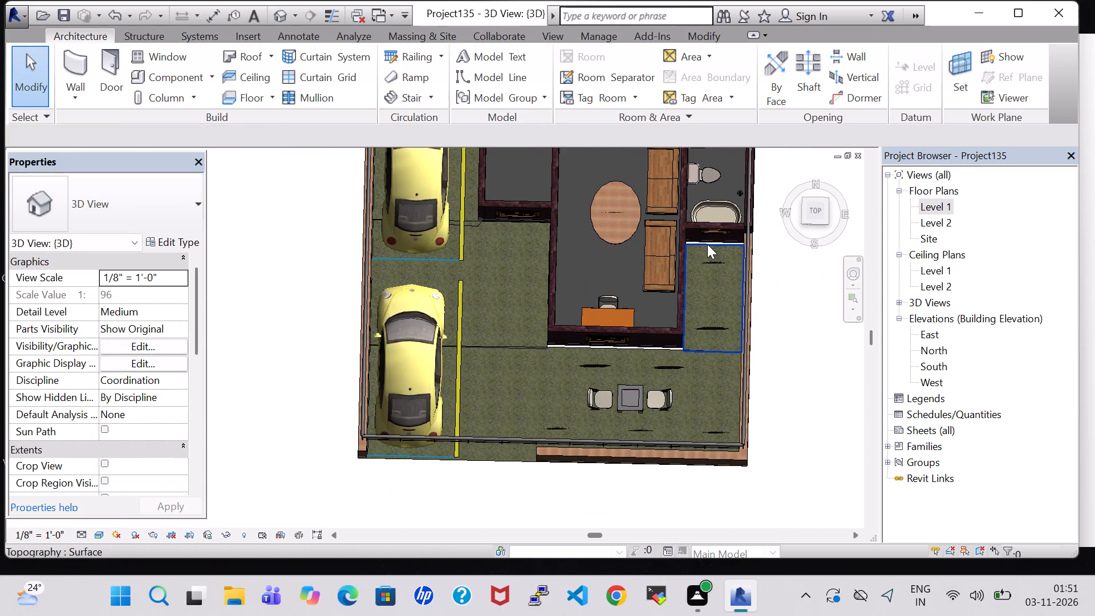
{"action": "left_click", "coordinate": [695, 80]}
{"action": "left_click", "coordinate": [740, 79]}
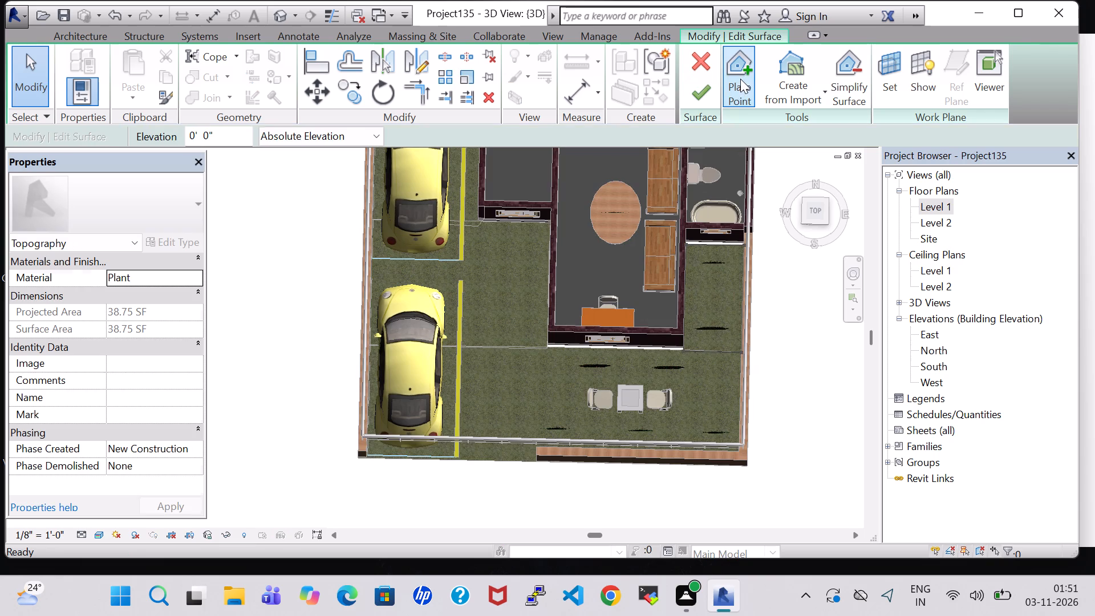
{"action": "scroll", "coordinate": [726, 256], "scroll_direction": "up", "scroll_amount": 9}
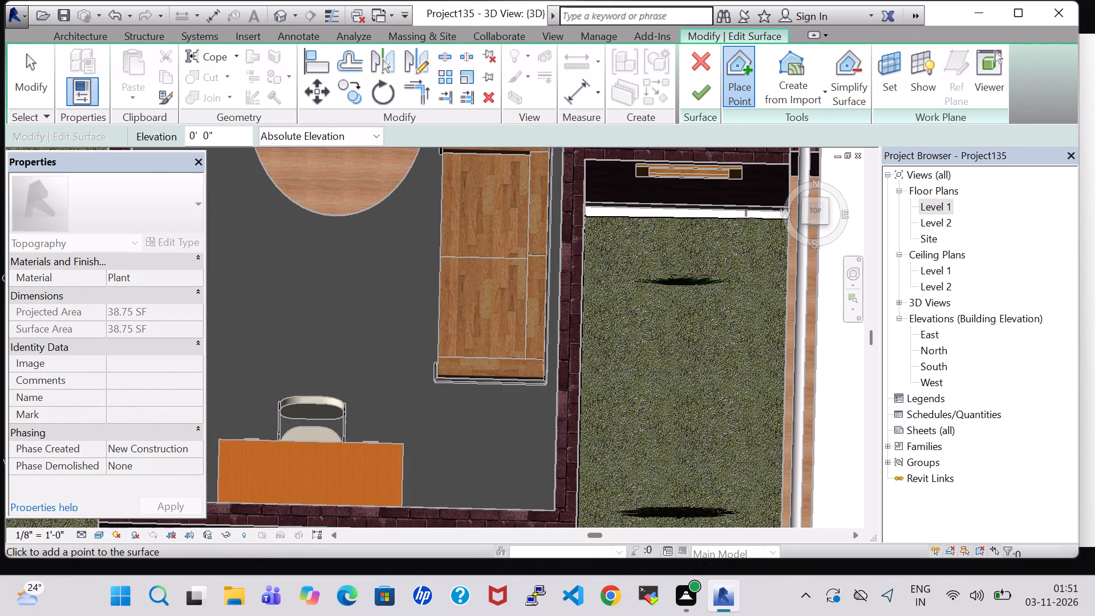
{"action": "left_click", "coordinate": [590, 205]}
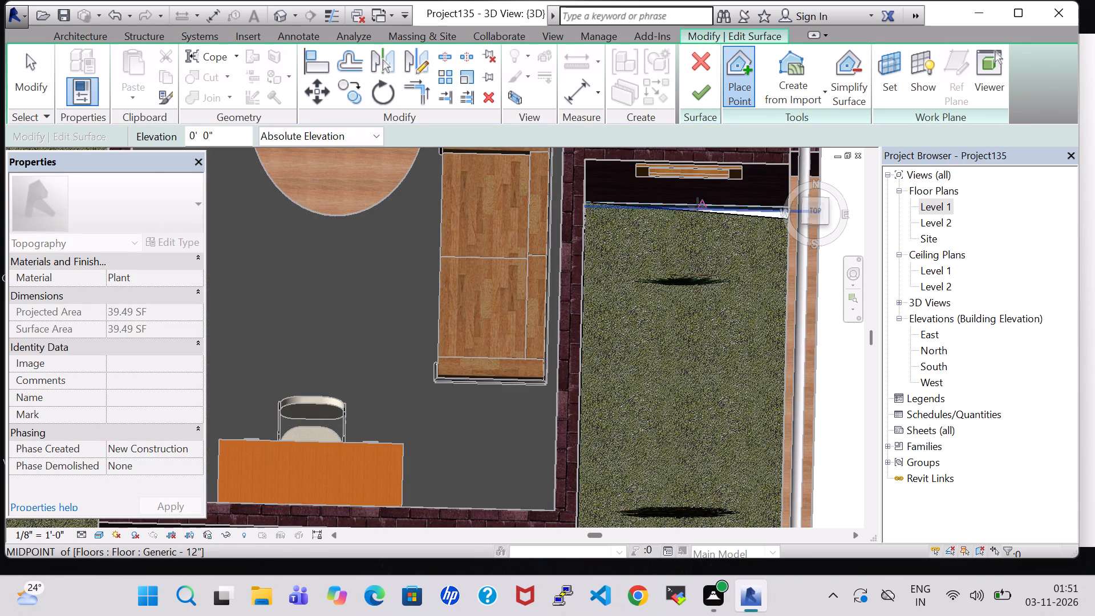
{"action": "scroll", "coordinate": [790, 205], "scroll_direction": "up", "scroll_amount": 8}
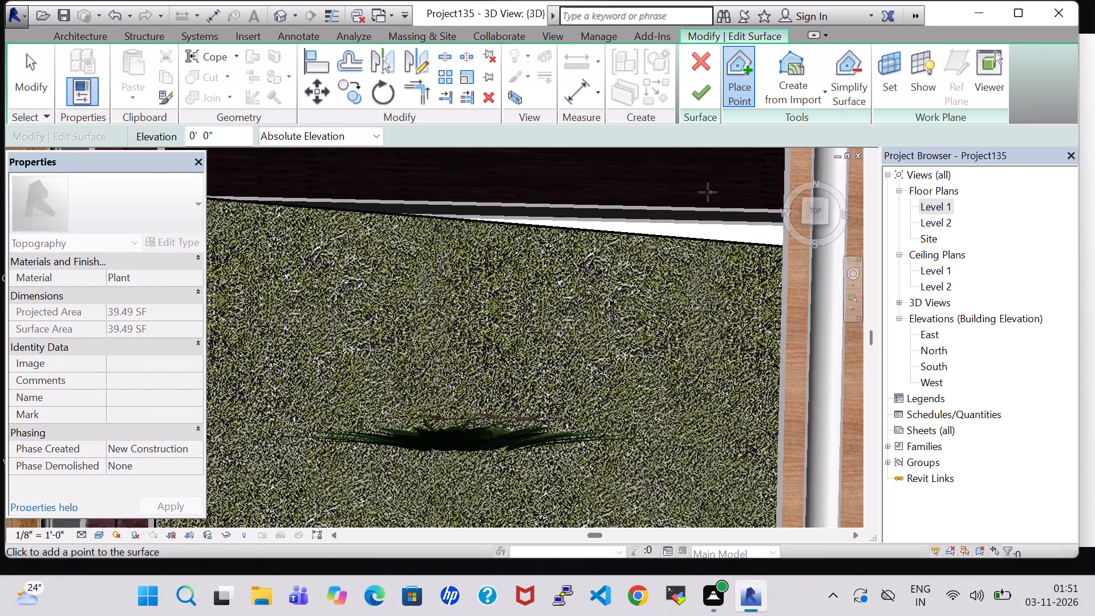
{"action": "middle_click_drag", "start_coordinate": [708, 192], "coordinate": [660, 209]}
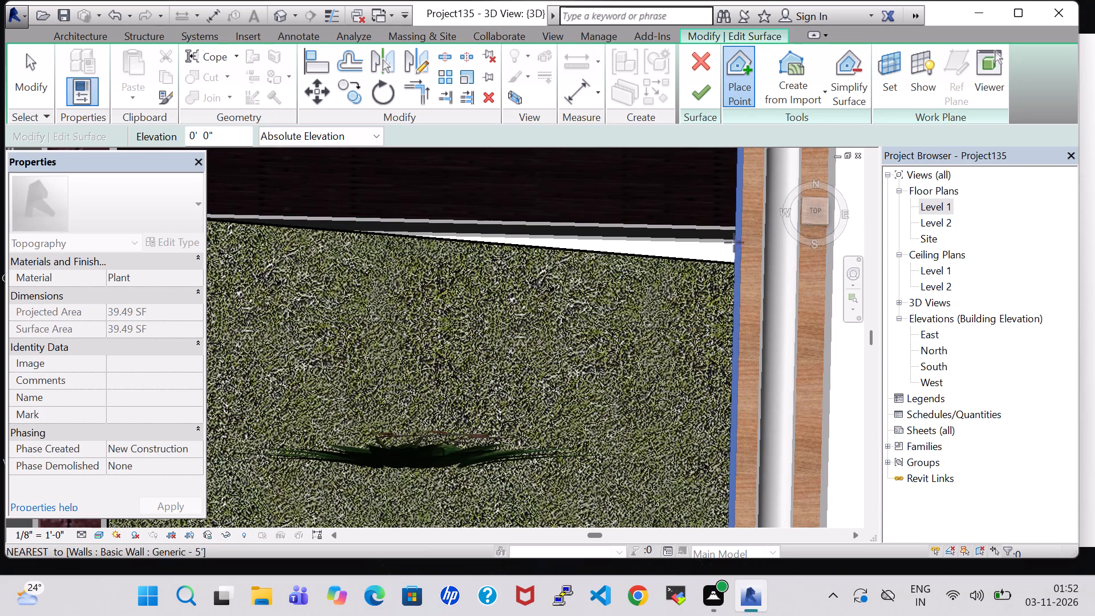
{"action": "left_click", "coordinate": [734, 242]}
{"action": "left_click", "coordinate": [704, 99]}
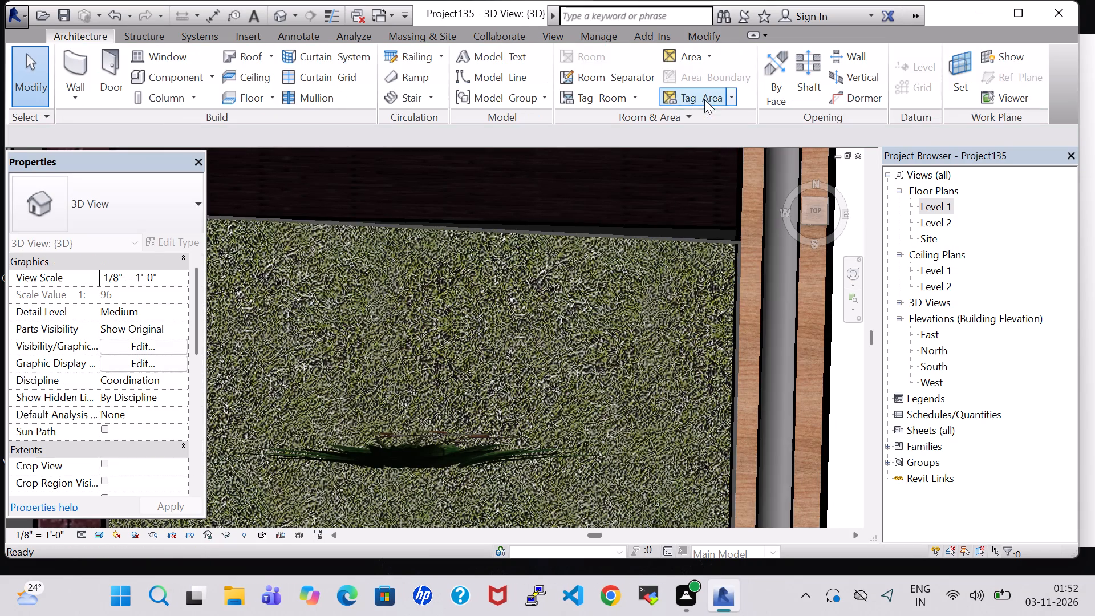
Extend the front lawn topography to both outer corners of the drawing room's south wall with points at elevation 0' 0", and finish the surface.
{"action": "scroll", "coordinate": [610, 335], "scroll_direction": "down", "scroll_amount": 11}
{"action": "middle_click_drag", "start_coordinate": [609, 337], "coordinate": [651, 201]}
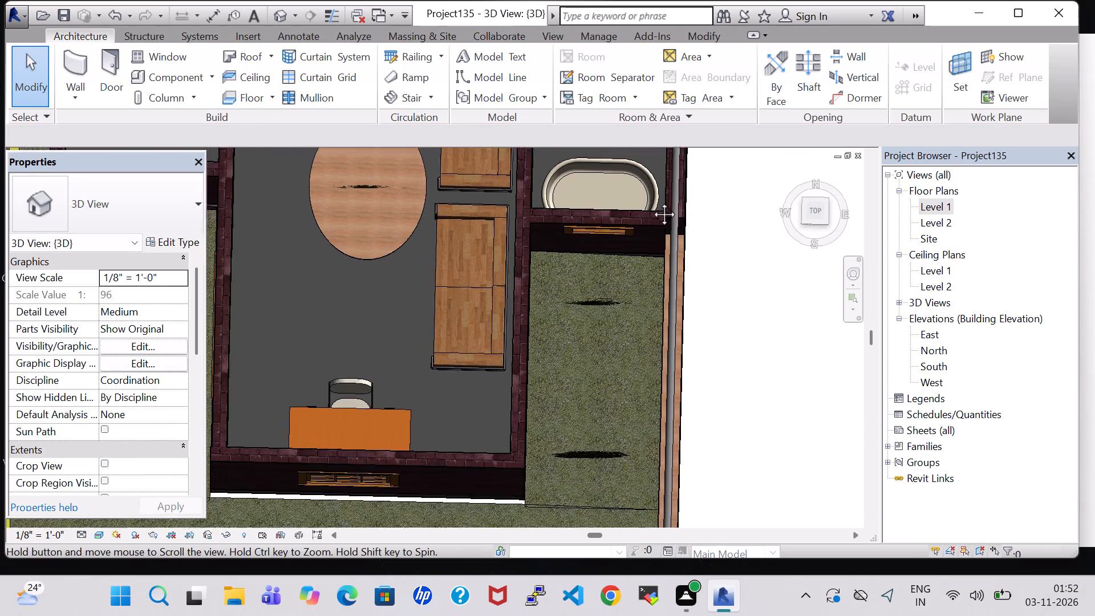
{"action": "middle_click_drag", "start_coordinate": [651, 201], "coordinate": [660, 166]}
{"action": "left_click", "coordinate": [464, 392]}
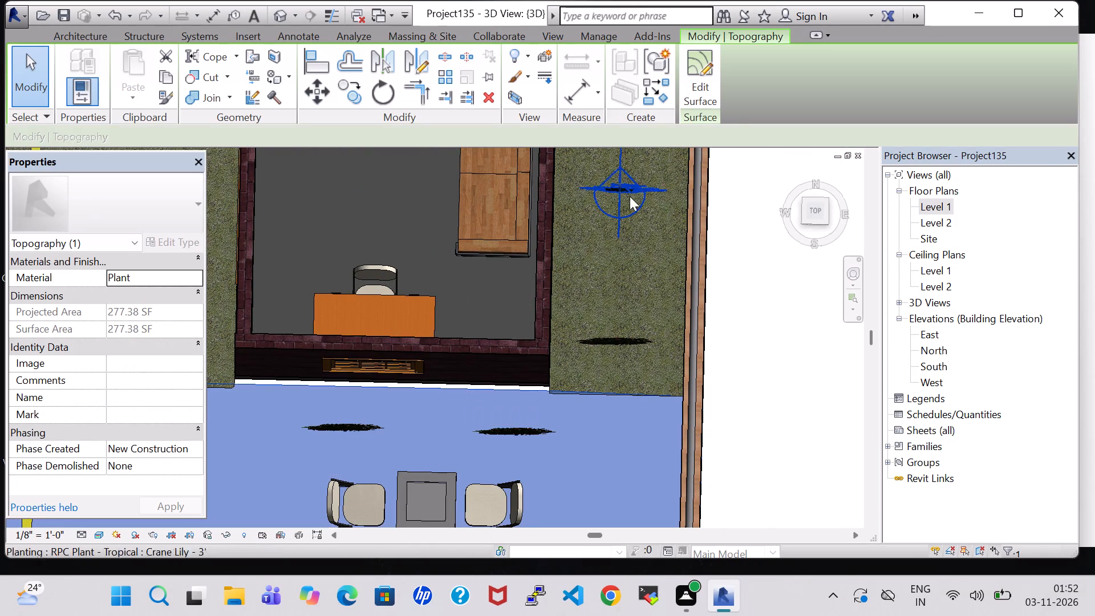
{"action": "left_click", "coordinate": [683, 77]}
{"action": "scroll", "coordinate": [549, 398], "scroll_direction": "up", "scroll_amount": 6}
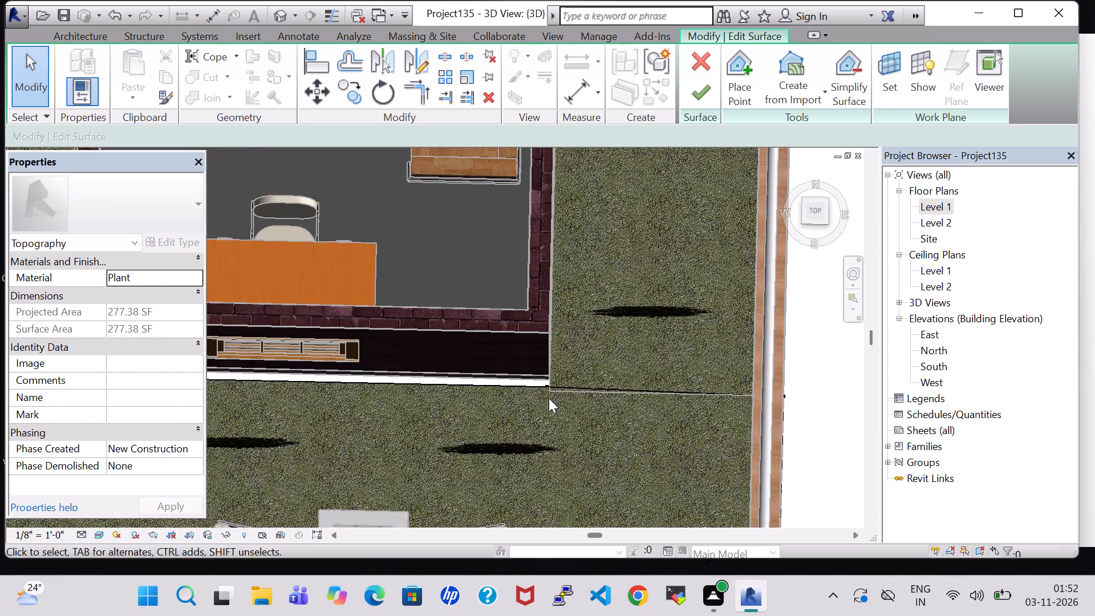
{"action": "scroll", "coordinate": [549, 398], "scroll_direction": "up", "scroll_amount": 1}
{"action": "left_click", "coordinate": [731, 84]}
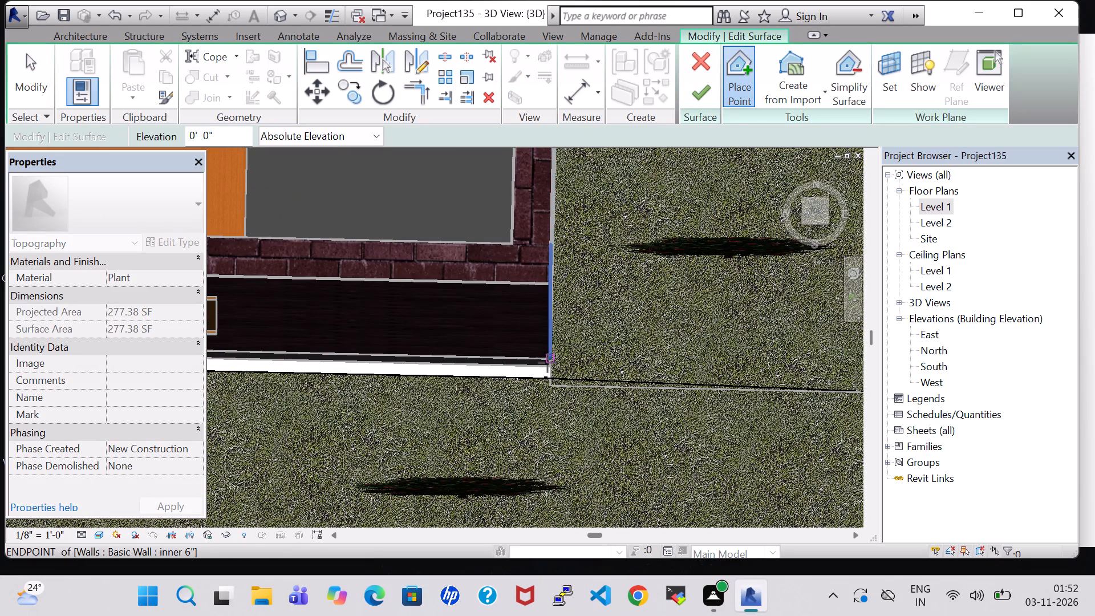
{"action": "left_click", "coordinate": [547, 363]}
{"action": "middle_click_drag", "start_coordinate": [351, 399], "coordinate": [654, 428]}
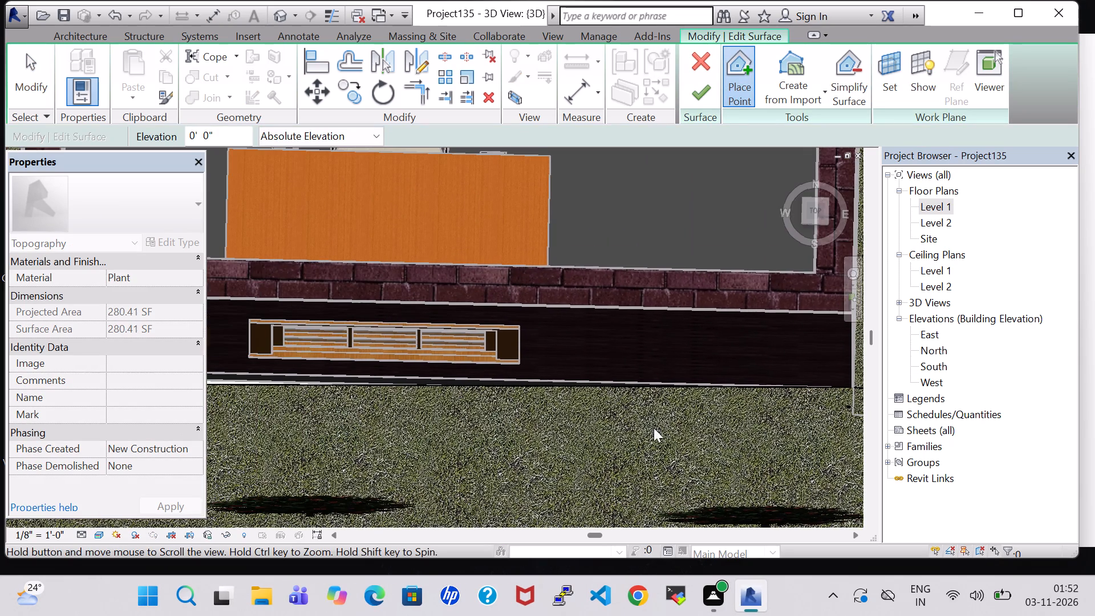
{"action": "middle_click_drag", "start_coordinate": [419, 407], "coordinate": [643, 434]}
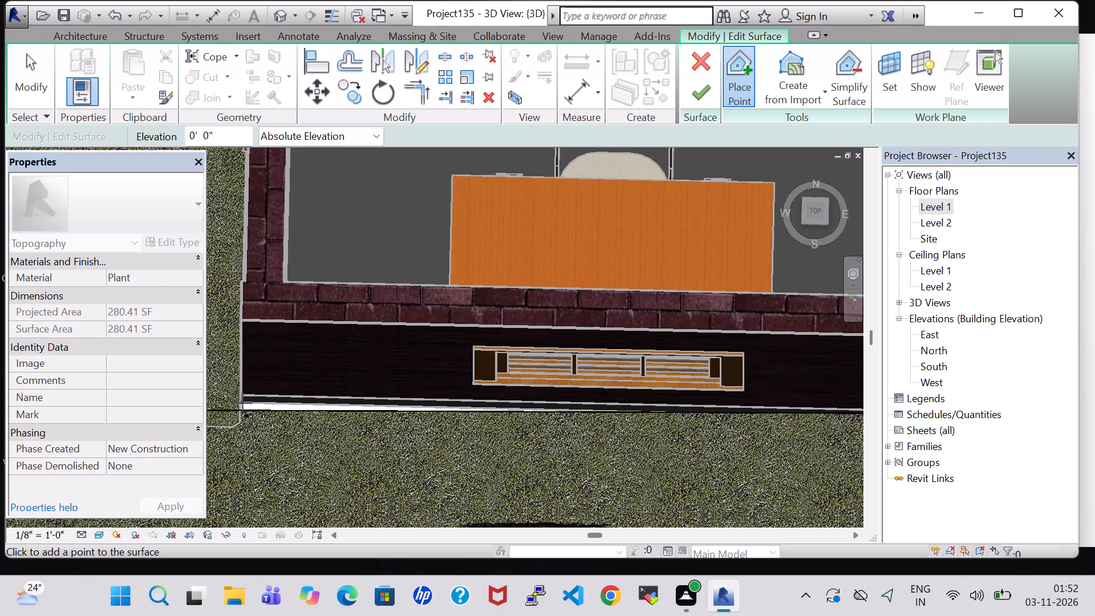
{"action": "left_click", "coordinate": [242, 403]}
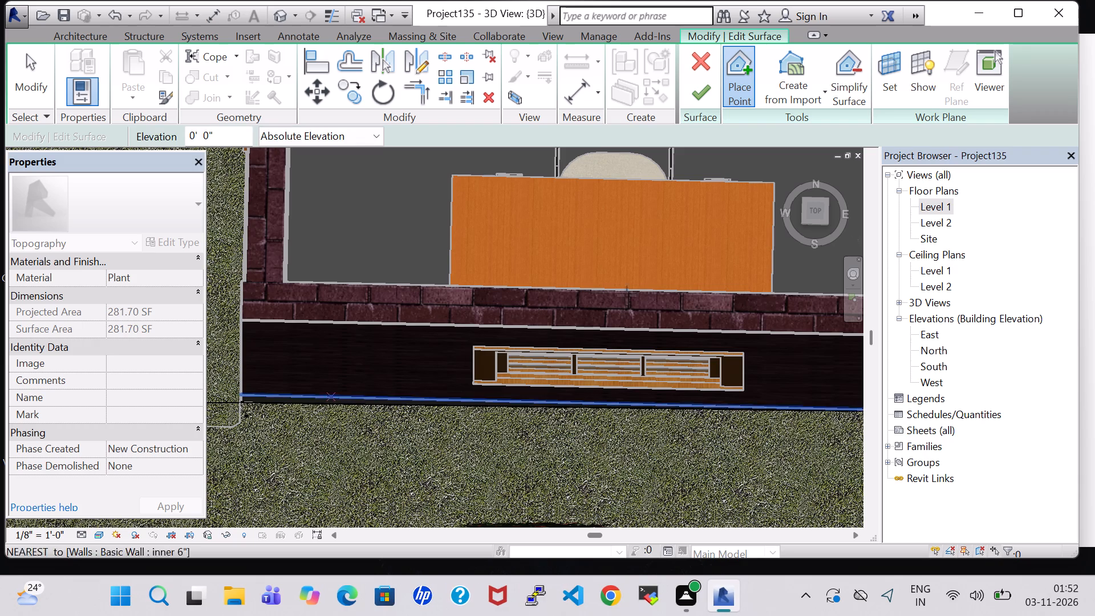
{"action": "left_click", "coordinate": [695, 89]}
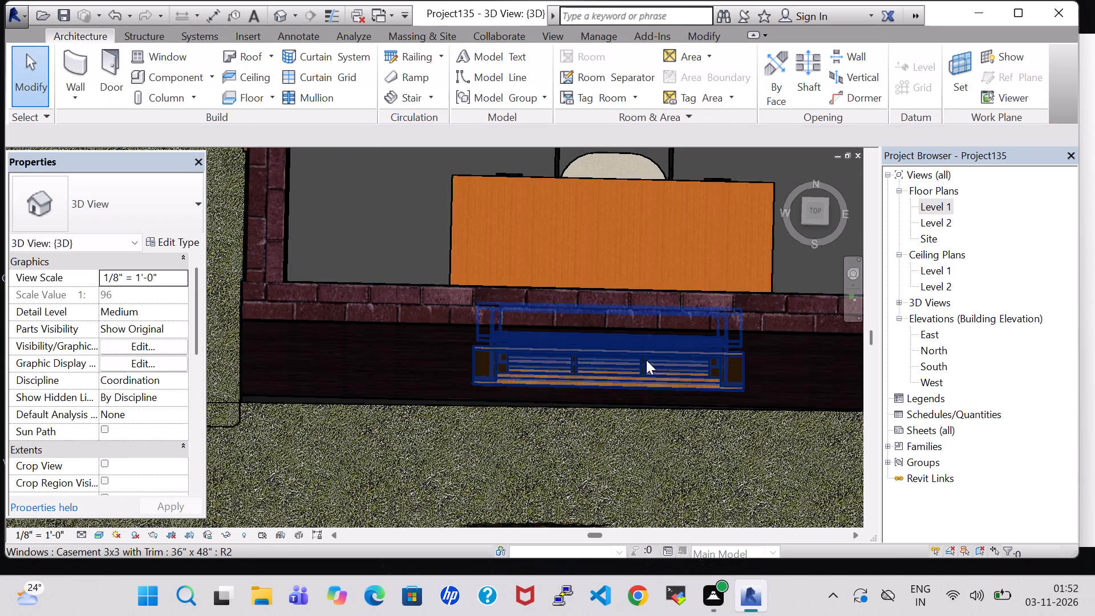
Examine the house layout from above, from the front lawn back to the bedrooms and attached baths.
{"action": "scroll", "coordinate": [646, 360], "scroll_direction": "down", "scroll_amount": 16}
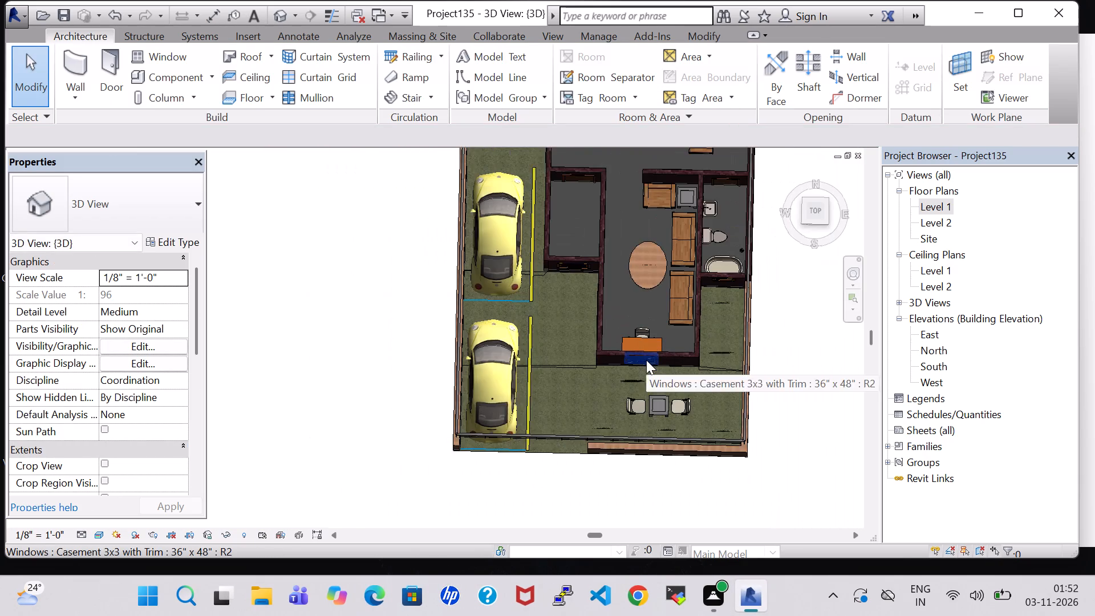
{"action": "middle_click_drag", "start_coordinate": [655, 291], "coordinate": [658, 379]}
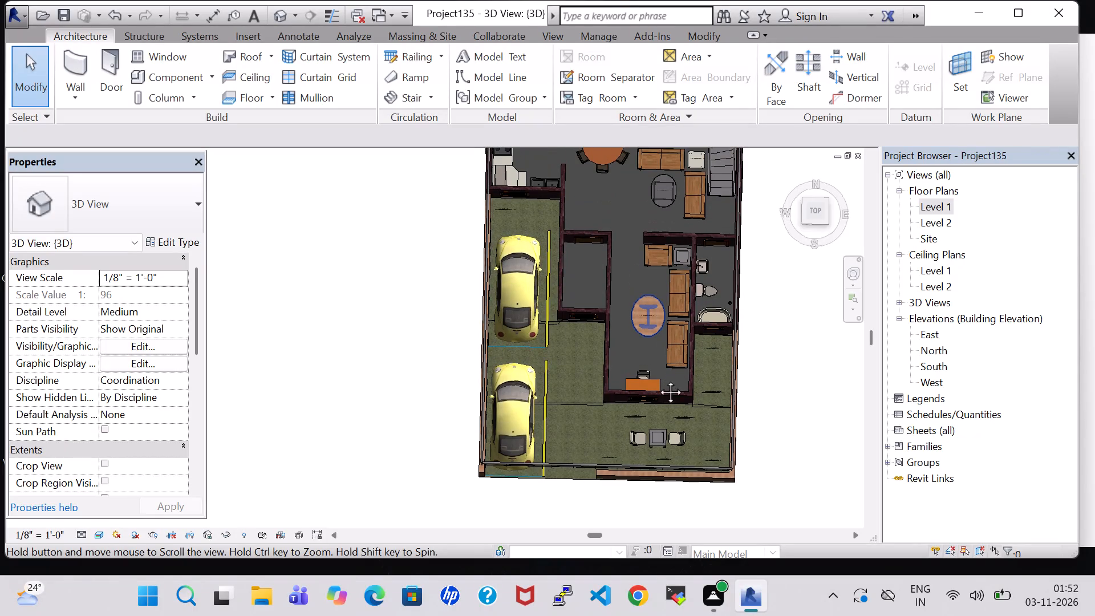
{"action": "middle_click_drag", "start_coordinate": [658, 379], "coordinate": [658, 389]}
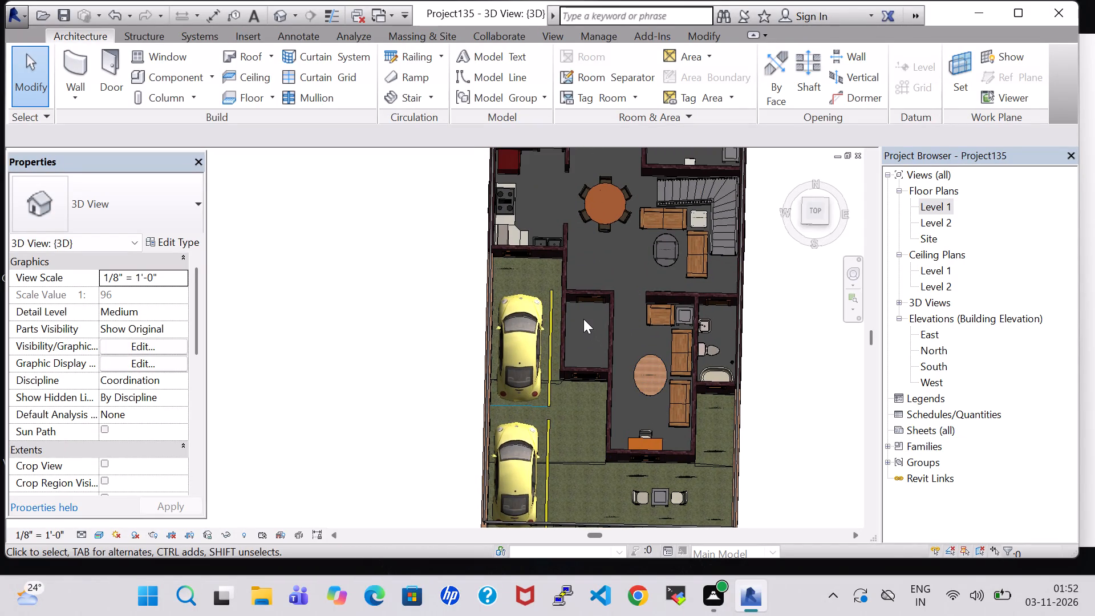
{"action": "middle_click_drag", "start_coordinate": [605, 267], "coordinate": [613, 379]}
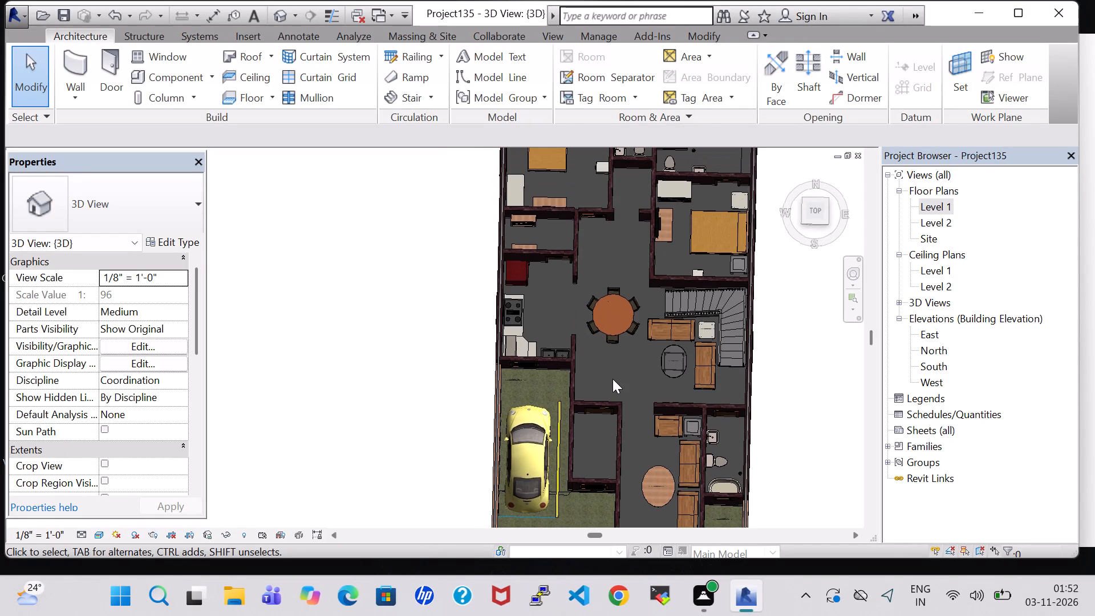
{"action": "scroll", "coordinate": [613, 379], "scroll_direction": "up", "scroll_amount": 4}
{"action": "middle_click_drag", "start_coordinate": [624, 371], "coordinate": [617, 615]}
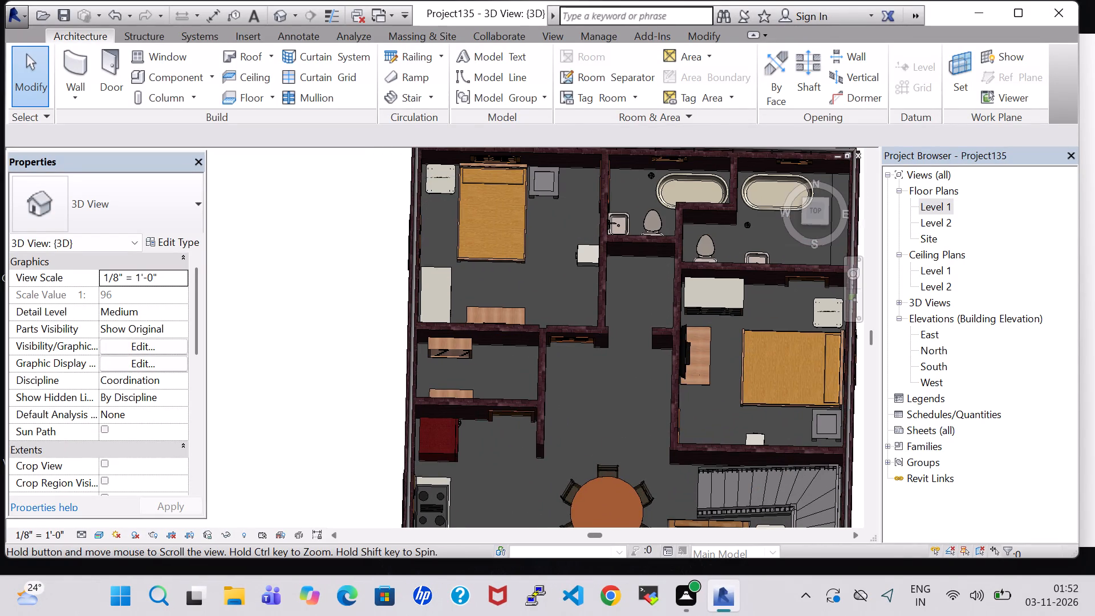
{"action": "middle_click_drag", "start_coordinate": [631, 395], "coordinate": [630, 436]}
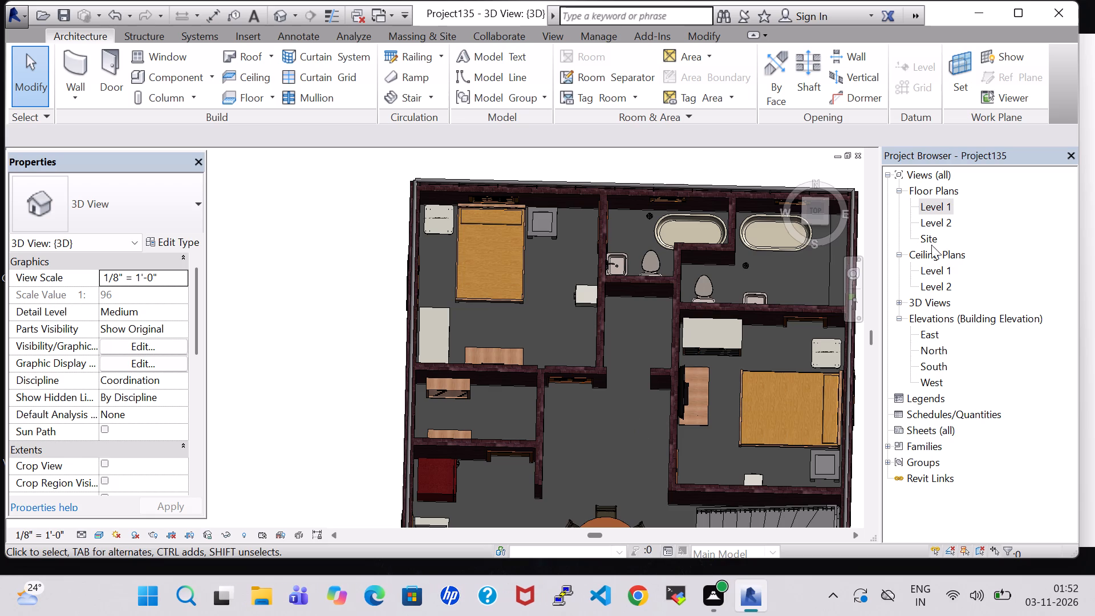
Load the Washer family from the Specialty Equipment Domestic library folder.
{"action": "left_click", "coordinate": [148, 69]}
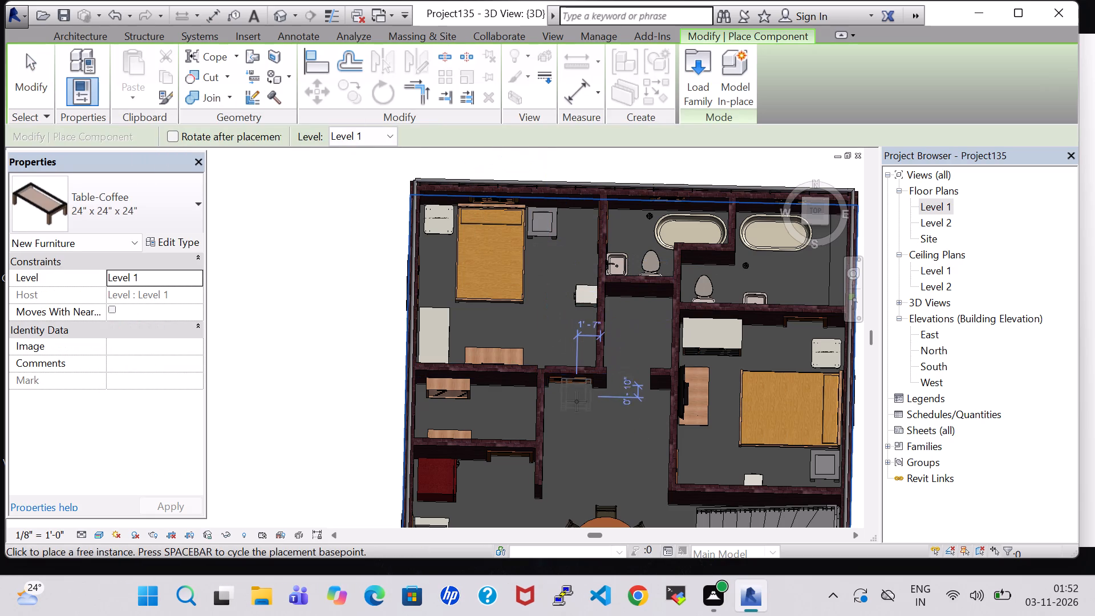
{"action": "key", "text": "Escape"}
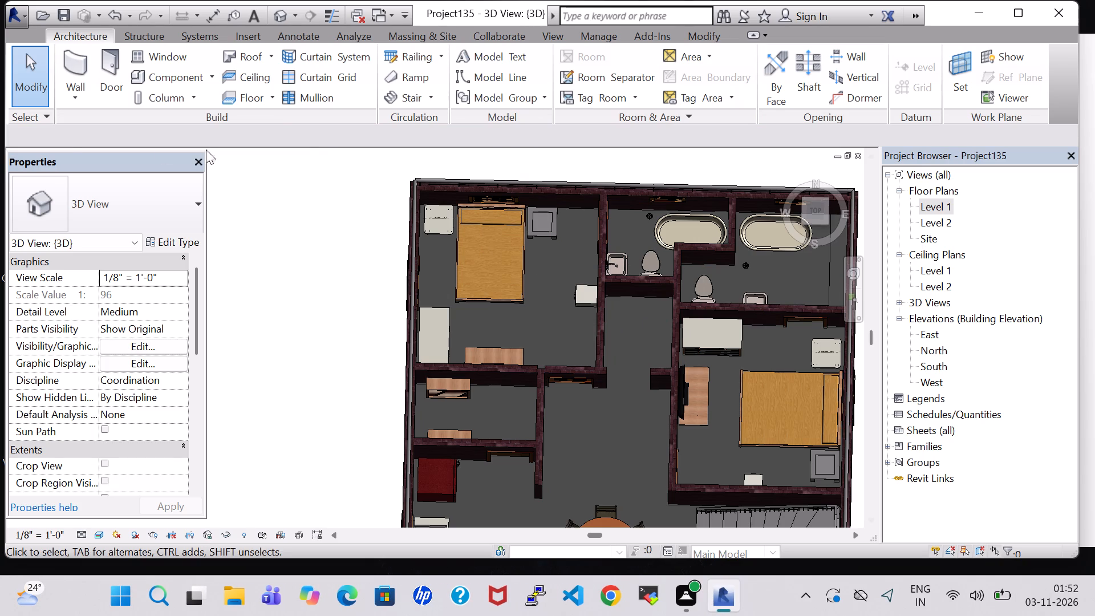
{"action": "left_click", "coordinate": [164, 85]}
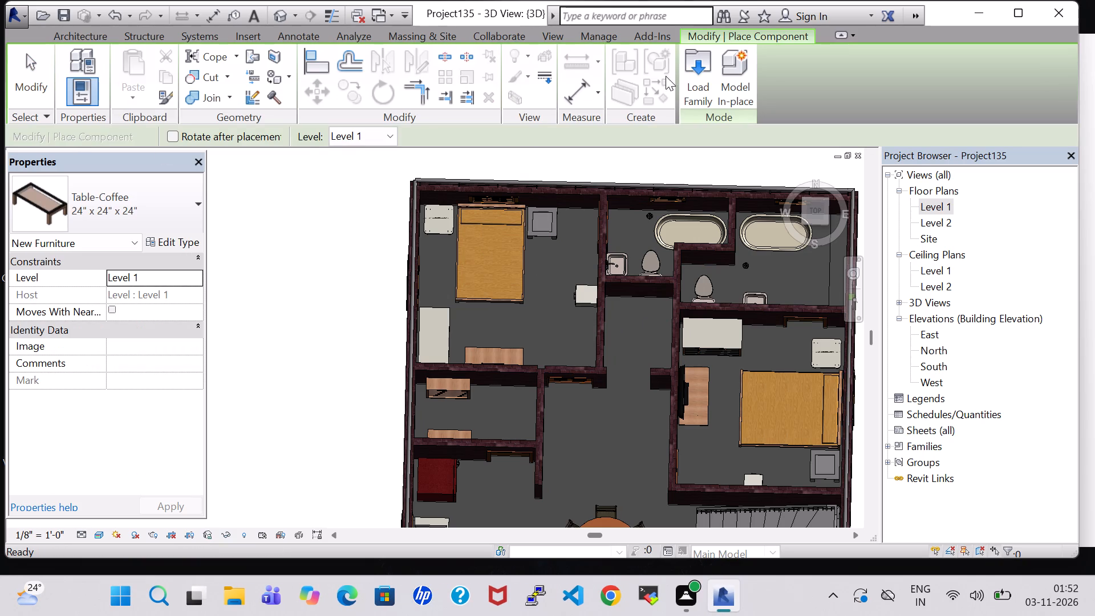
{"action": "left_click", "coordinate": [693, 76]}
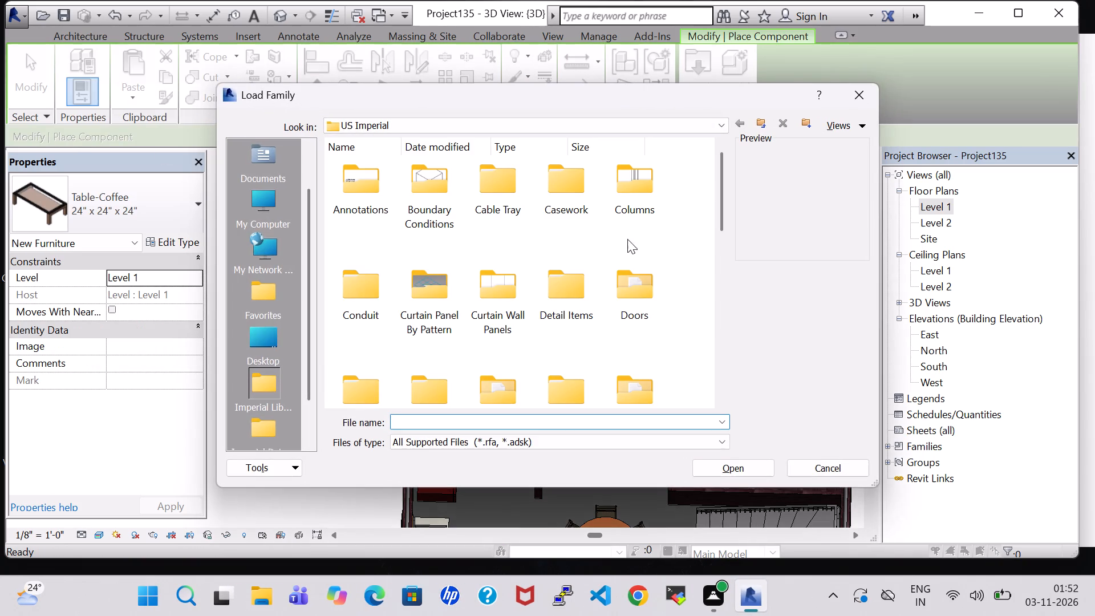
{"action": "scroll", "coordinate": [578, 336], "scroll_direction": "down", "scroll_amount": 1}
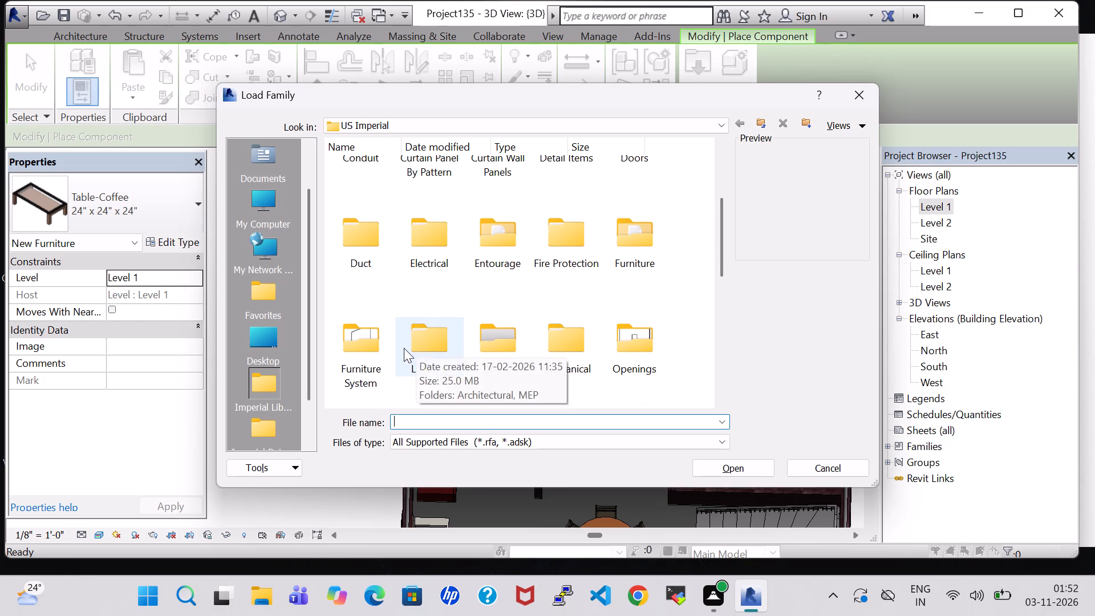
{"action": "left_click", "coordinate": [404, 348]}
{"action": "key", "text": "s"}
{"action": "double_click", "coordinate": [421, 210]}
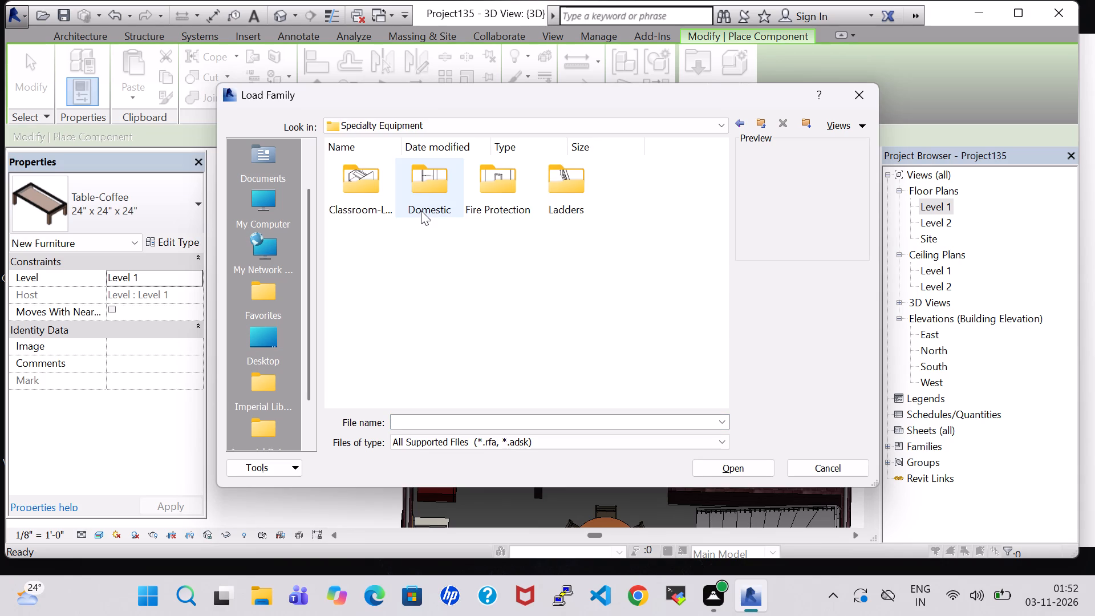
{"action": "double_click", "coordinate": [421, 210]}
{"action": "scroll", "coordinate": [437, 256], "scroll_direction": "down", "scroll_amount": 3}
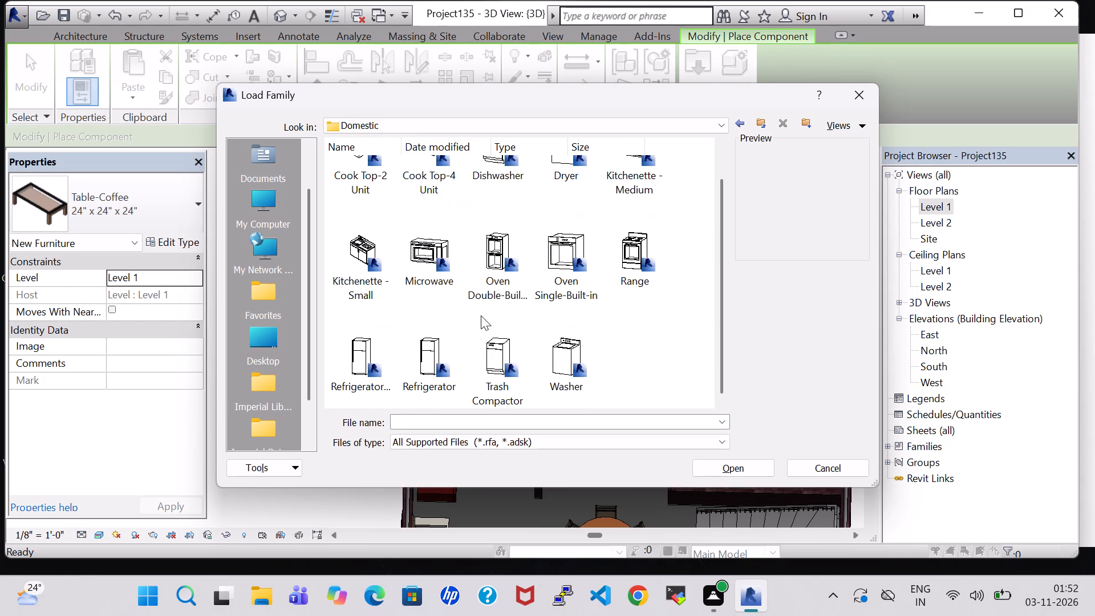
{"action": "left_click", "coordinate": [555, 358]}
{"action": "left_click", "coordinate": [726, 473]}
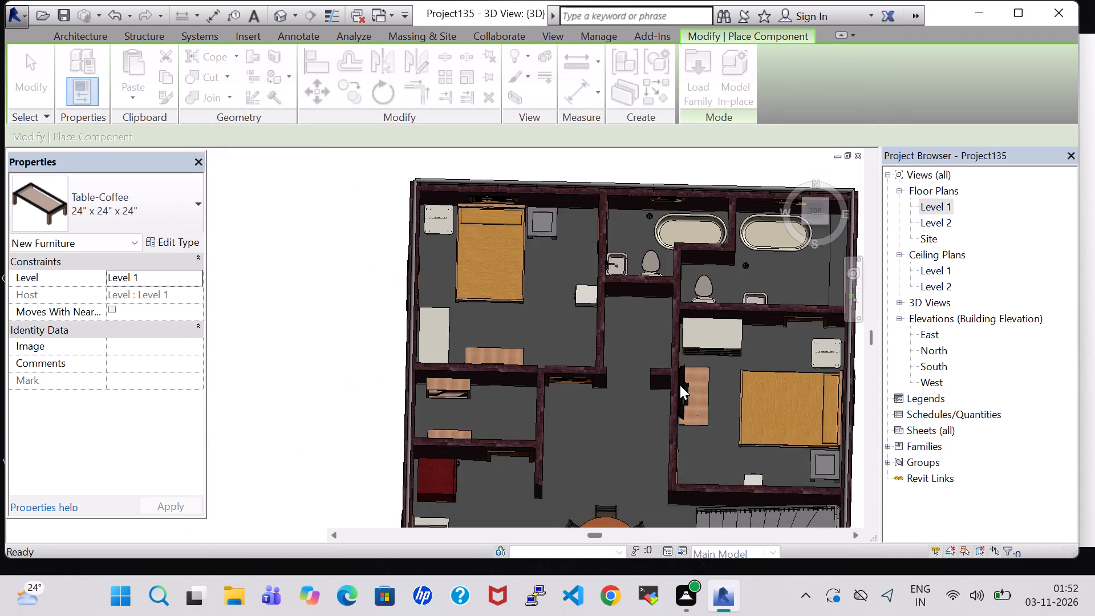
Place the 27" x 25" x 35" Washer against the north wall of the OPEN area in the Level 1 floor plan.
{"action": "double_click", "coordinate": [931, 204]}
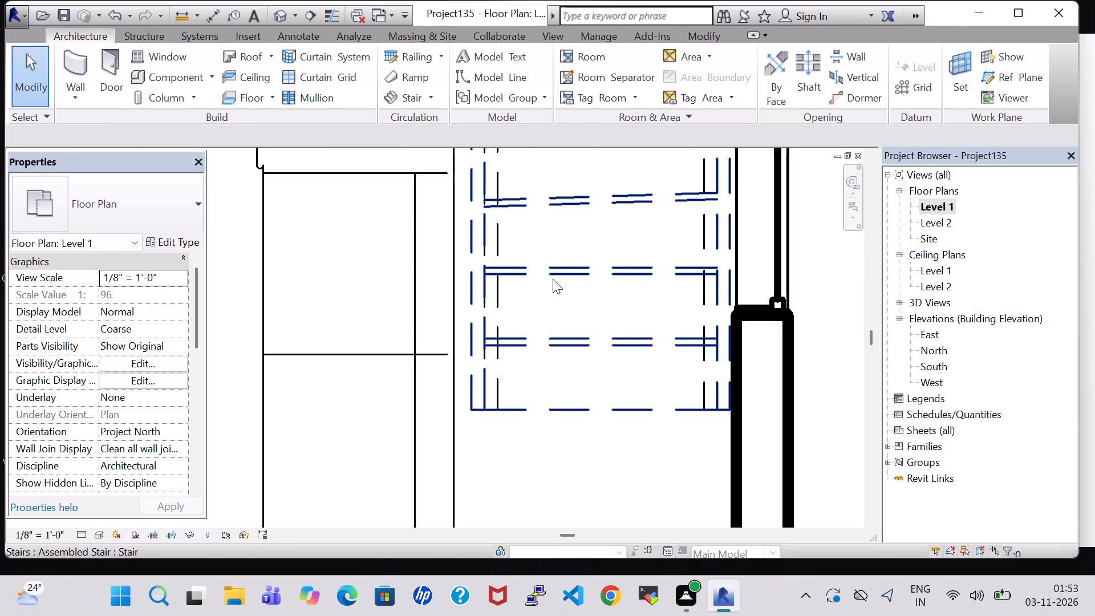
{"action": "scroll", "coordinate": [550, 280], "scroll_direction": "down", "scroll_amount": 18}
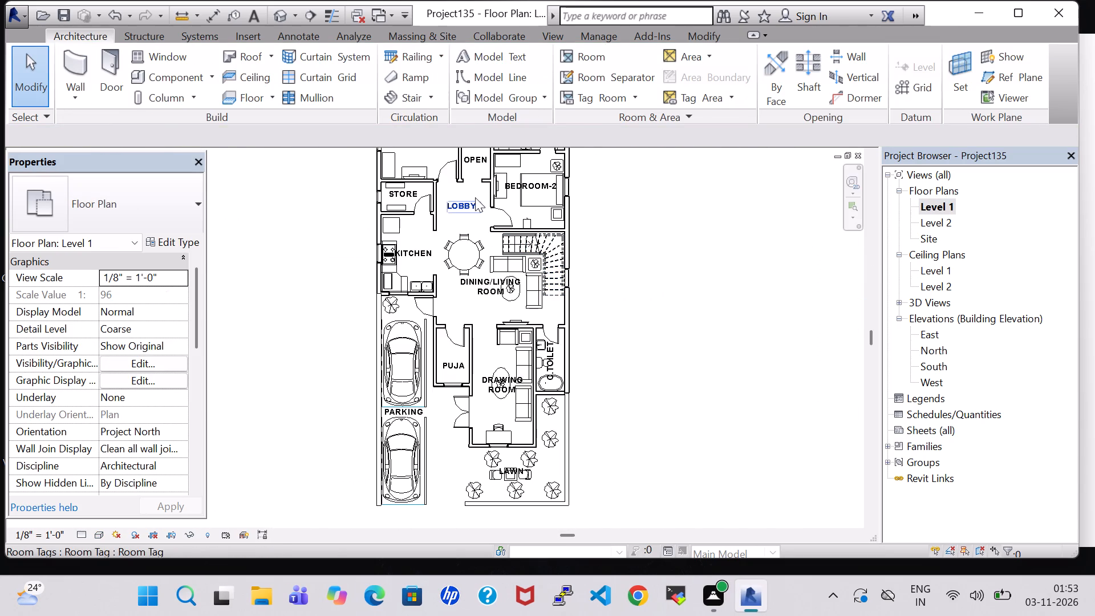
{"action": "middle_click_drag", "start_coordinate": [474, 197], "coordinate": [534, 363]}
{"action": "left_click", "coordinate": [170, 72]}
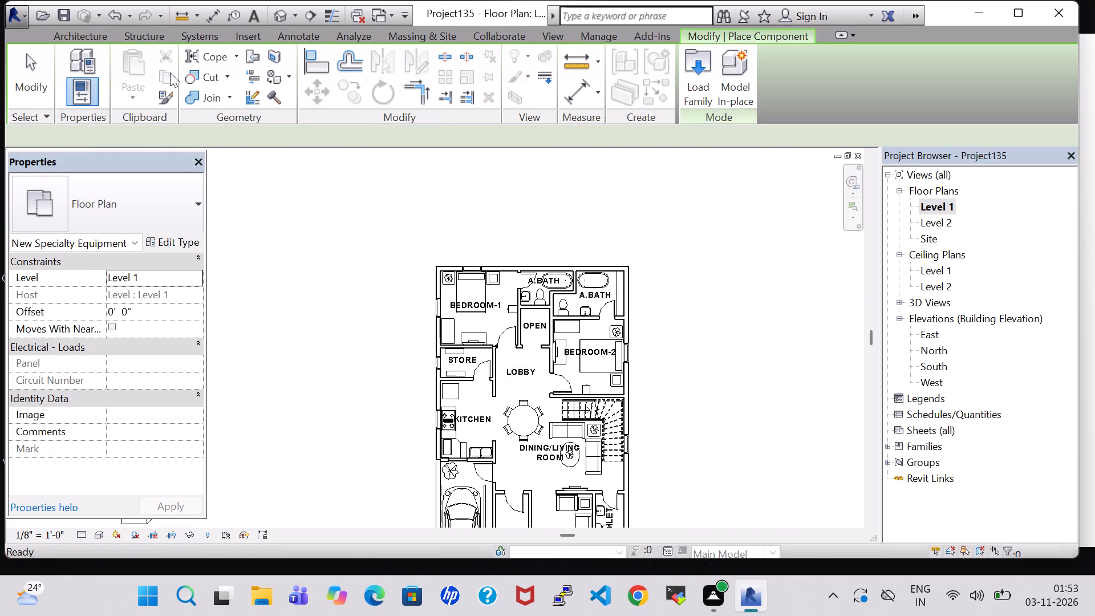
{"action": "scroll", "coordinate": [528, 354], "scroll_direction": "up", "scroll_amount": 6}
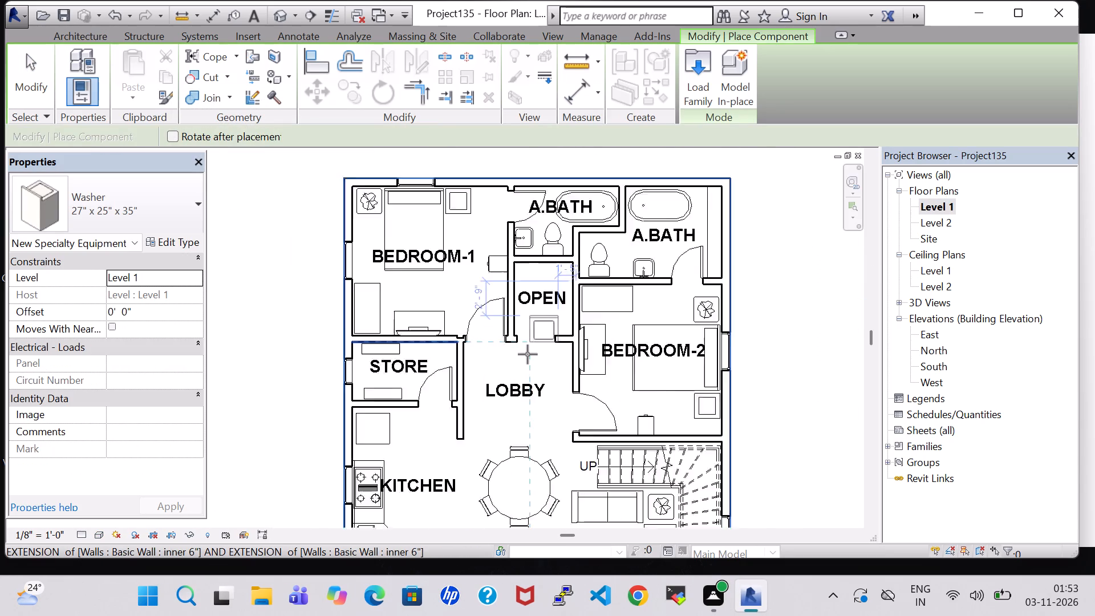
{"action": "scroll", "coordinate": [528, 354], "scroll_direction": "up", "scroll_amount": 2}
{"action": "scroll", "coordinate": [517, 261], "scroll_direction": "up", "scroll_amount": 3}
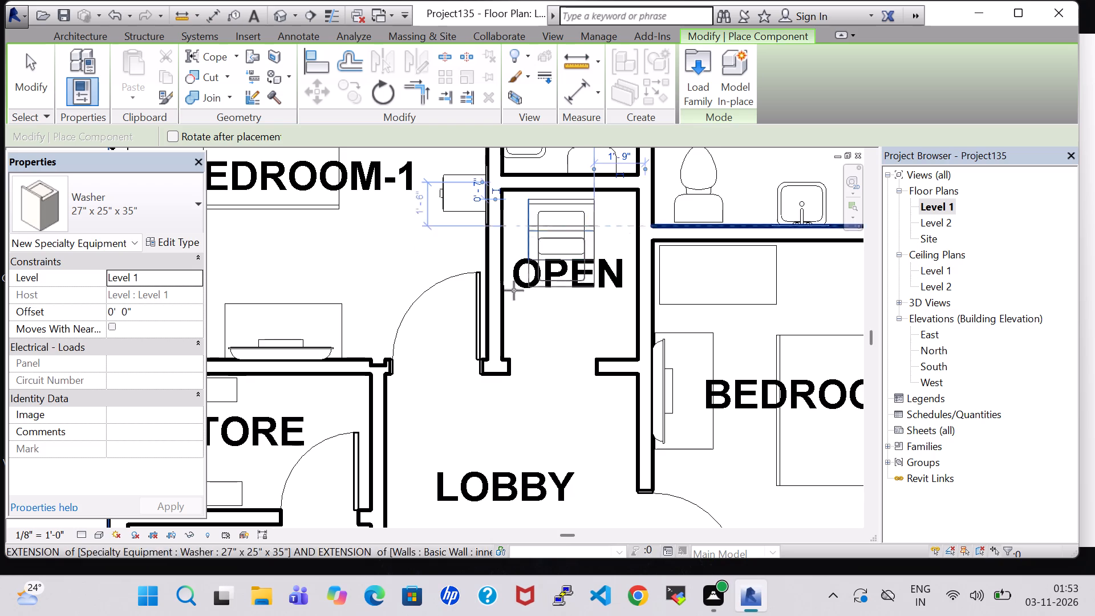
{"action": "key", "text": "Escape"}
{"action": "key", "text": "Escape"}
Load the Sink Vanity-Round family from the library's Plumbing, Architectural, Fixtures, Sinks folder.
{"action": "scroll", "coordinate": [502, 338], "scroll_direction": "down", "scroll_amount": 5}
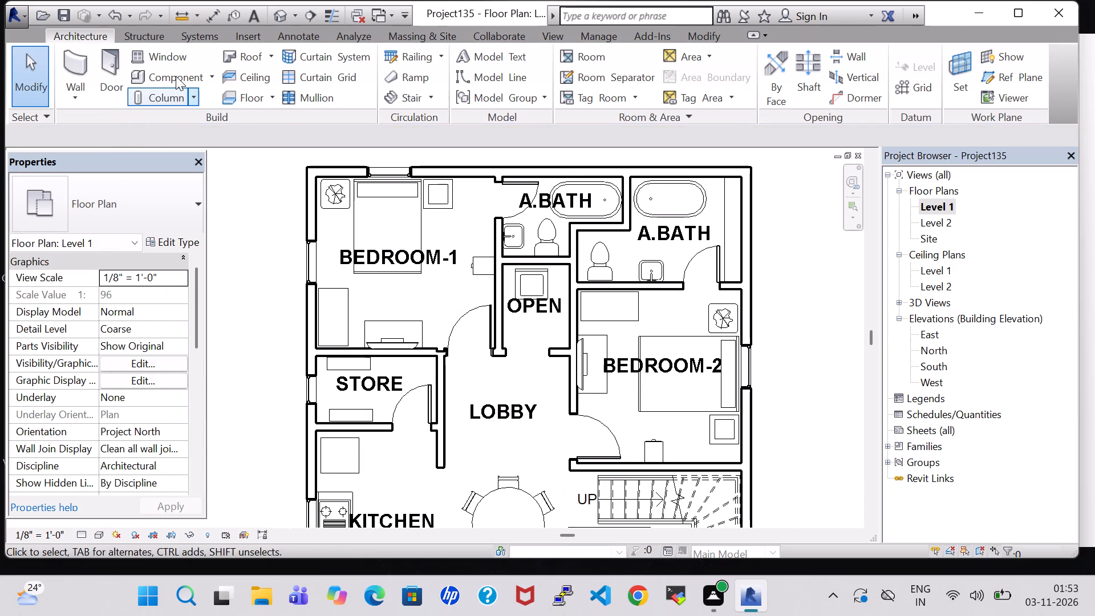
{"action": "left_click", "coordinate": [174, 76]}
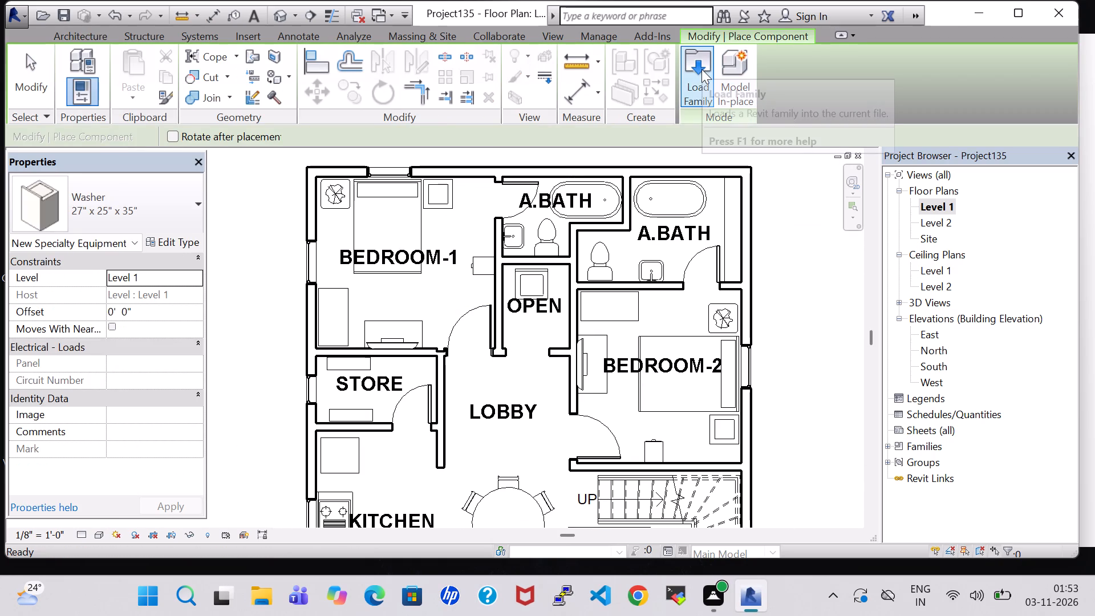
{"action": "left_click", "coordinate": [695, 75]}
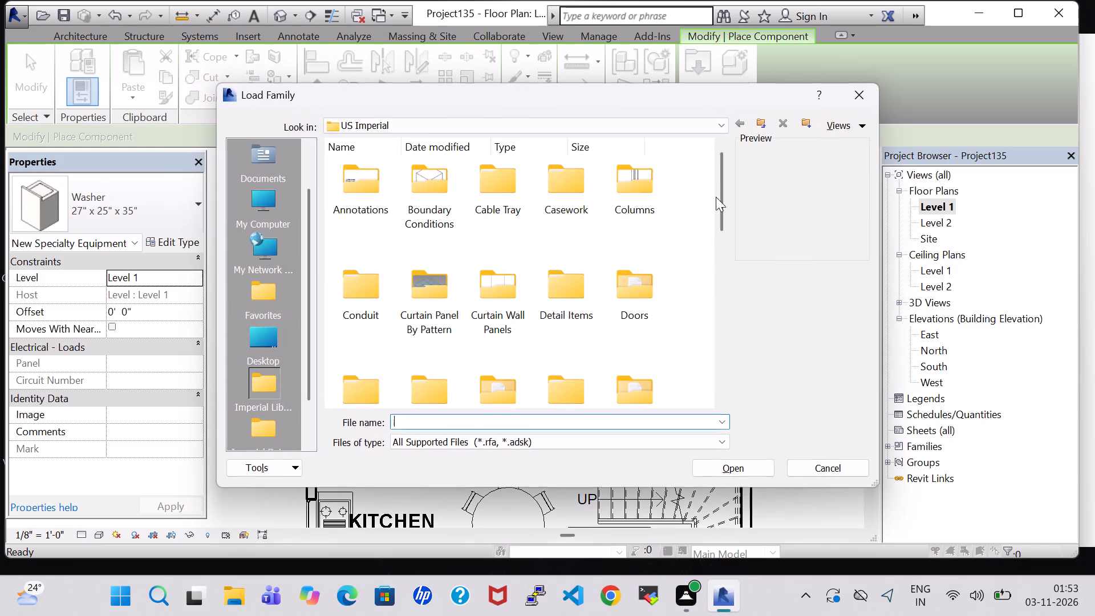
{"action": "left_click", "coordinate": [639, 384]}
{"action": "key", "text": "p"}
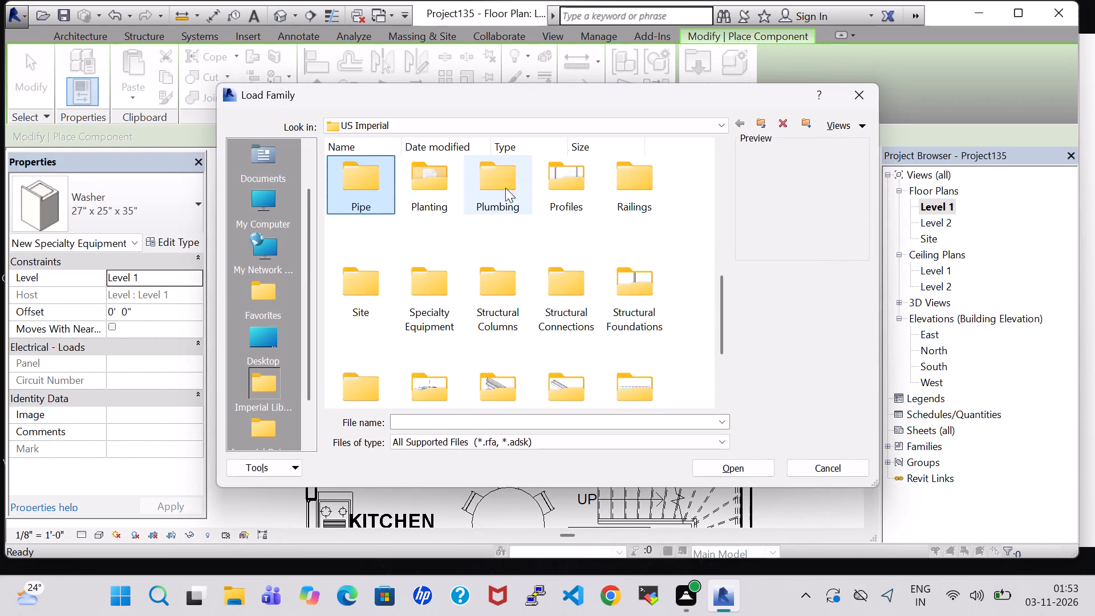
{"action": "double_click", "coordinate": [502, 169]}
{"action": "double_click", "coordinate": [383, 192]}
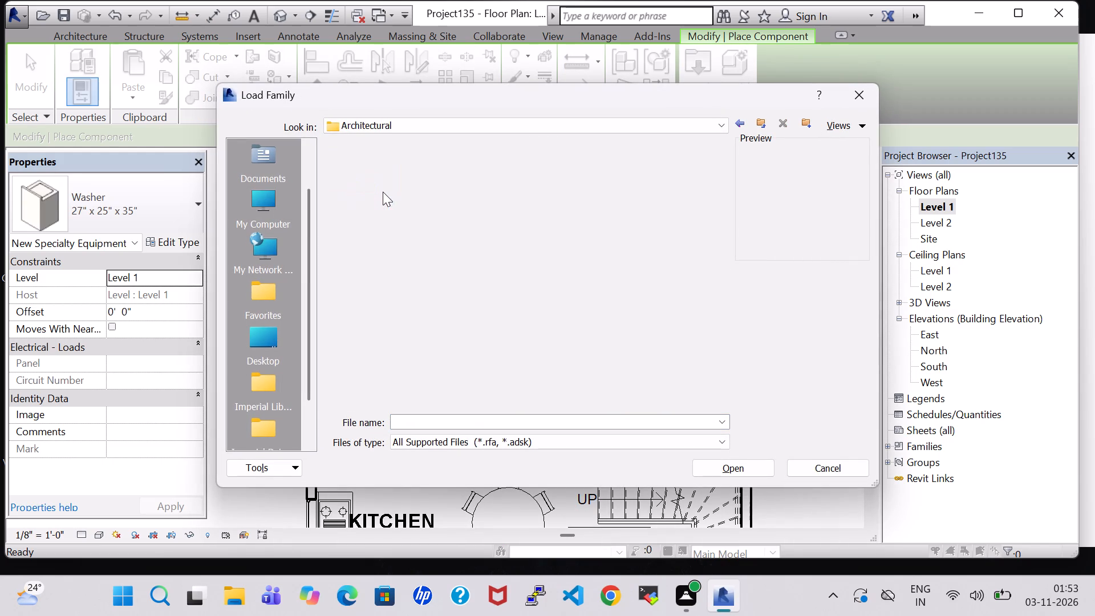
{"action": "double_click", "coordinate": [424, 189]}
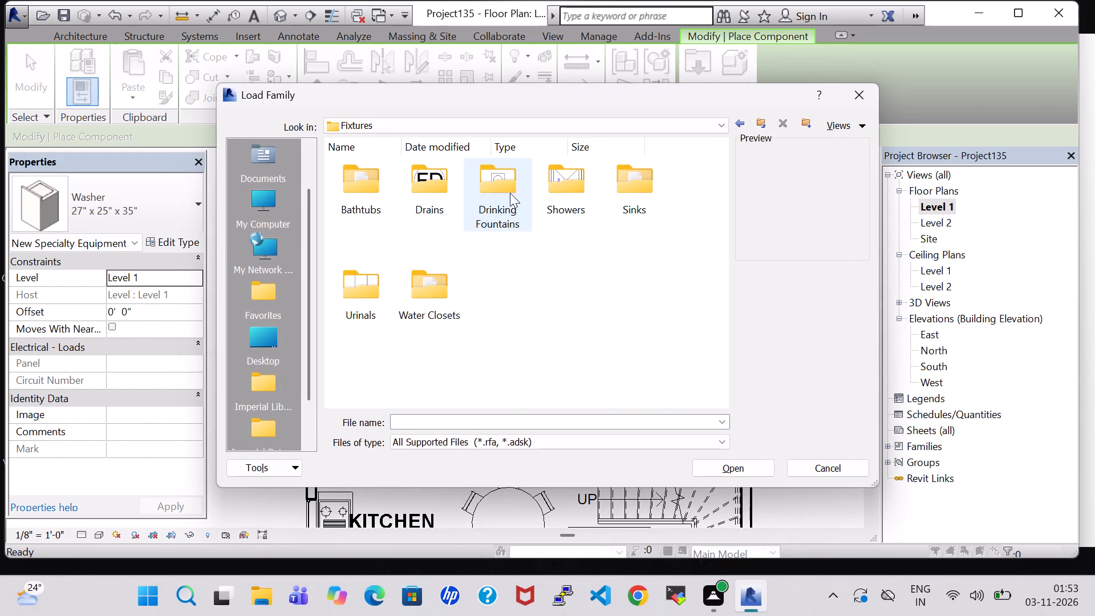
{"action": "left_click", "coordinate": [646, 187]}
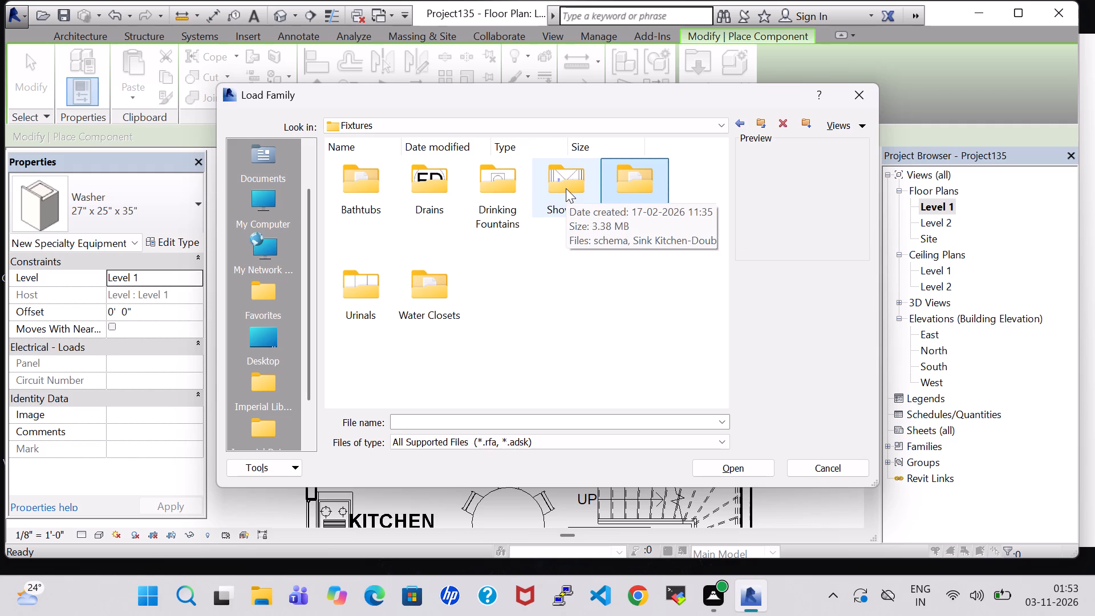
{"action": "double_click", "coordinate": [670, 190]}
{"action": "double_click", "coordinate": [641, 188]}
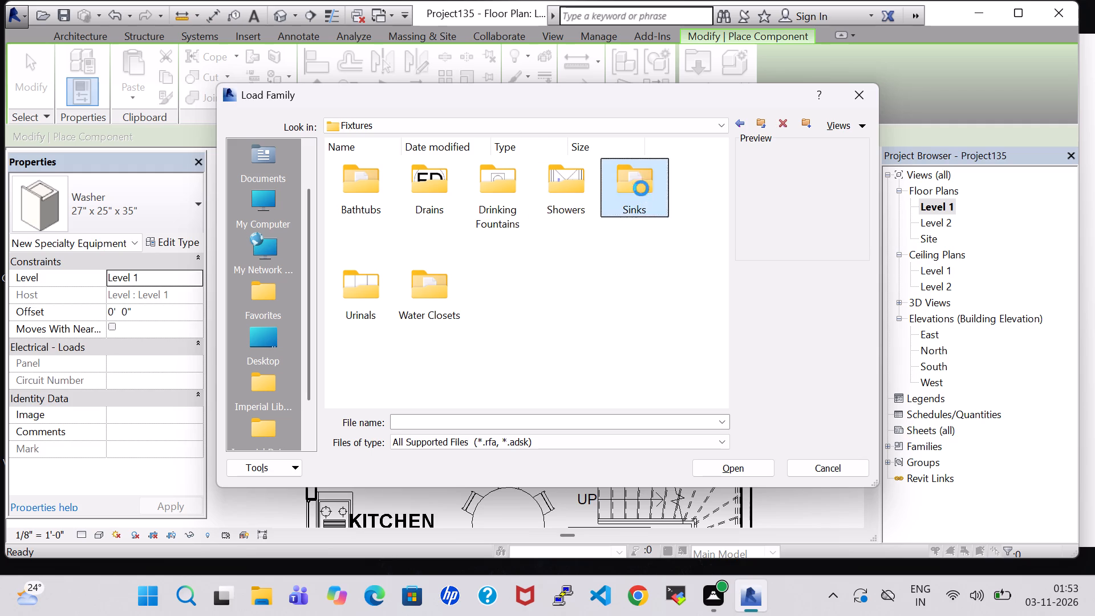
{"action": "left_click", "coordinate": [643, 186]}
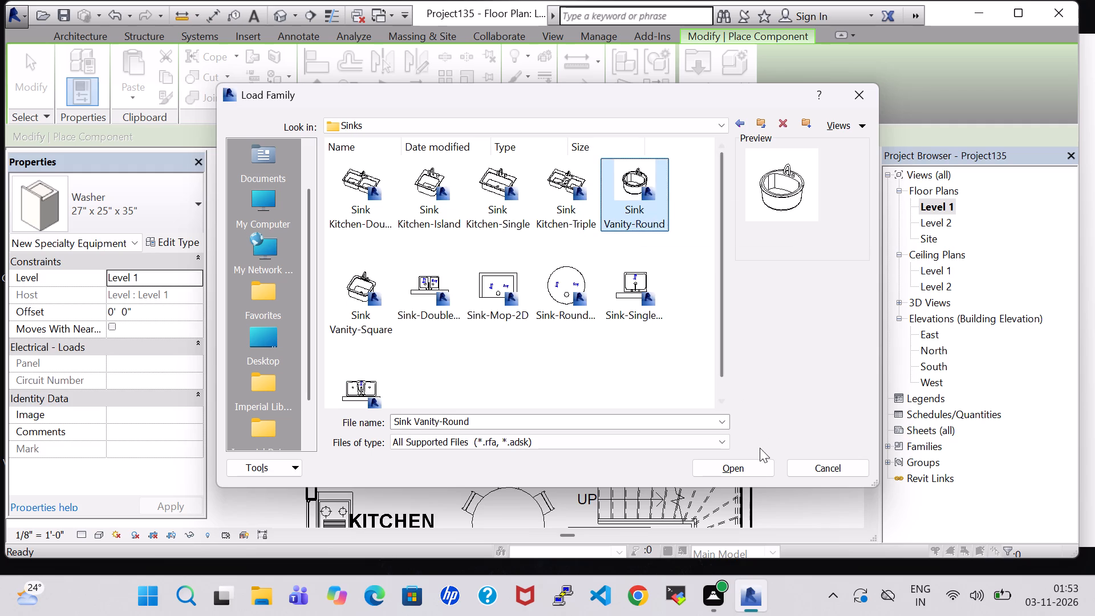
{"action": "left_click", "coordinate": [761, 464]}
Place the 19" x 19" round vanity sink in the OPEN area's southeast corner, rotated with its faucet toward the east wall.
{"action": "scroll", "coordinate": [532, 345], "scroll_direction": "up", "scroll_amount": 4}
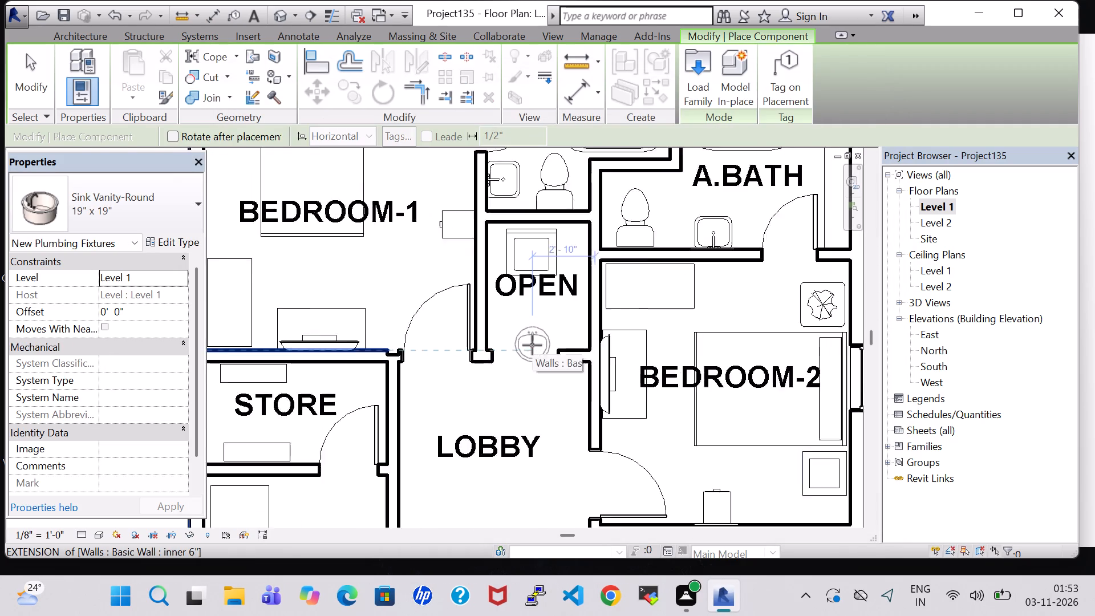
{"action": "scroll", "coordinate": [532, 345], "scroll_direction": "up", "scroll_amount": 2}
{"action": "key", "text": "space"}
{"action": "key", "text": "space"}
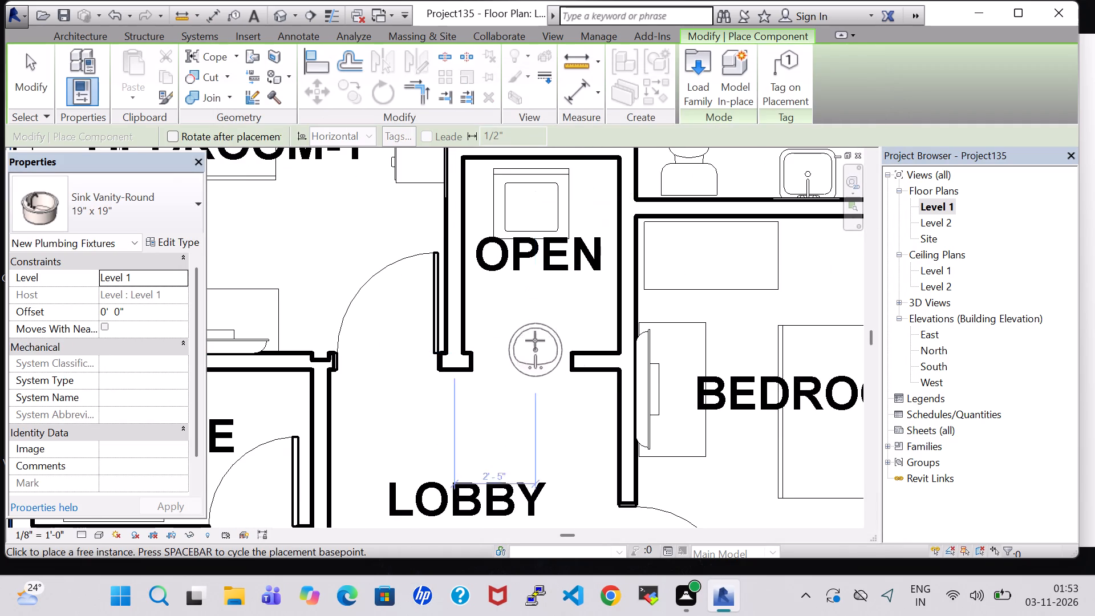
{"action": "key", "text": "space"}
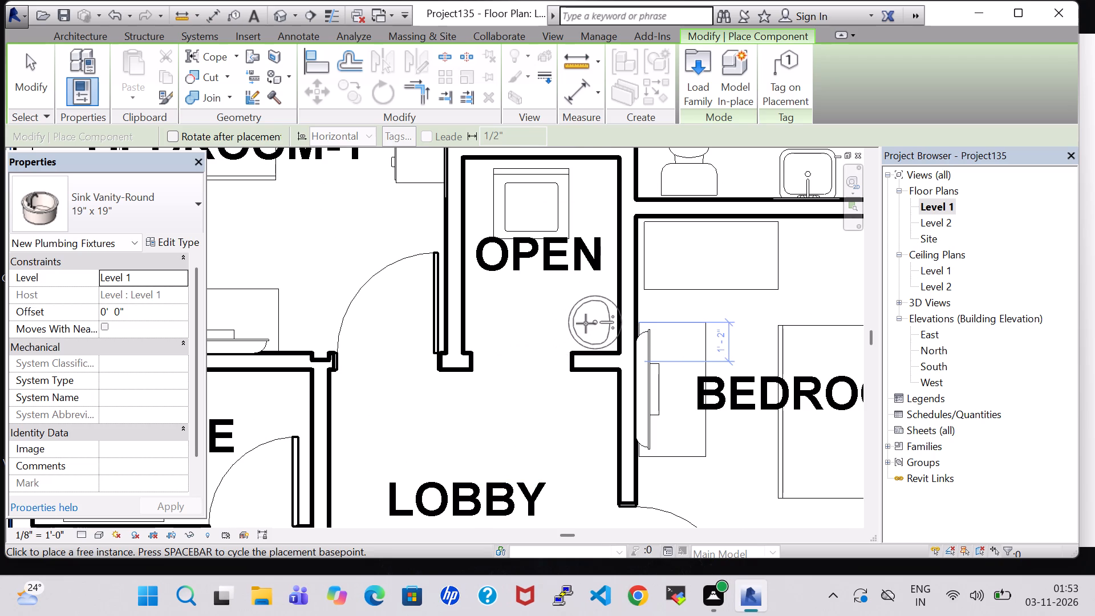
{"action": "scroll", "coordinate": [586, 321], "scroll_direction": "up", "scroll_amount": 4}
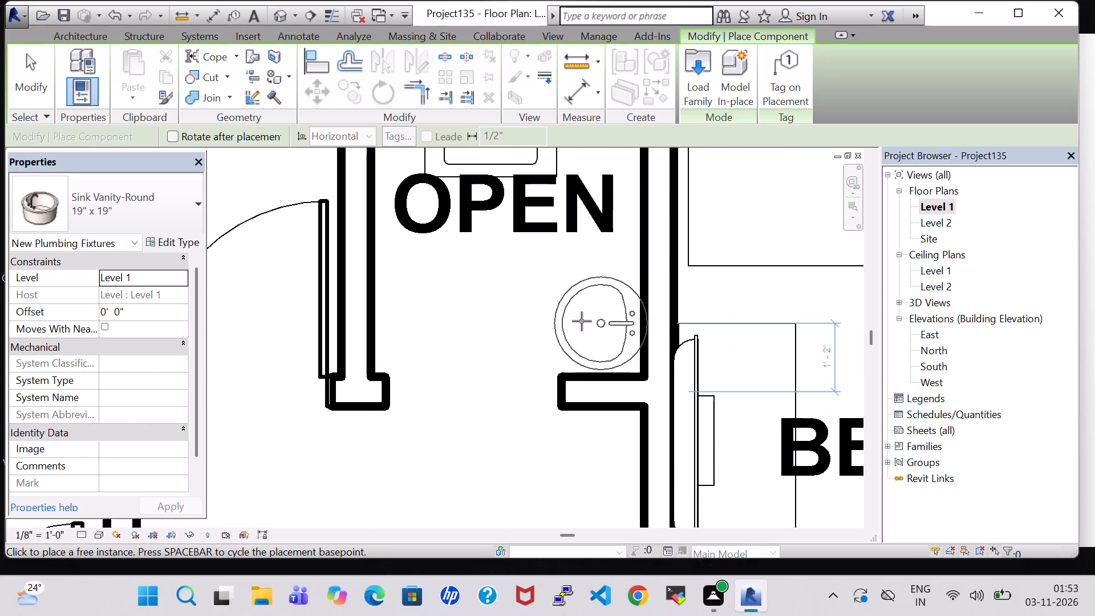
{"action": "left_click", "coordinate": [582, 321]}
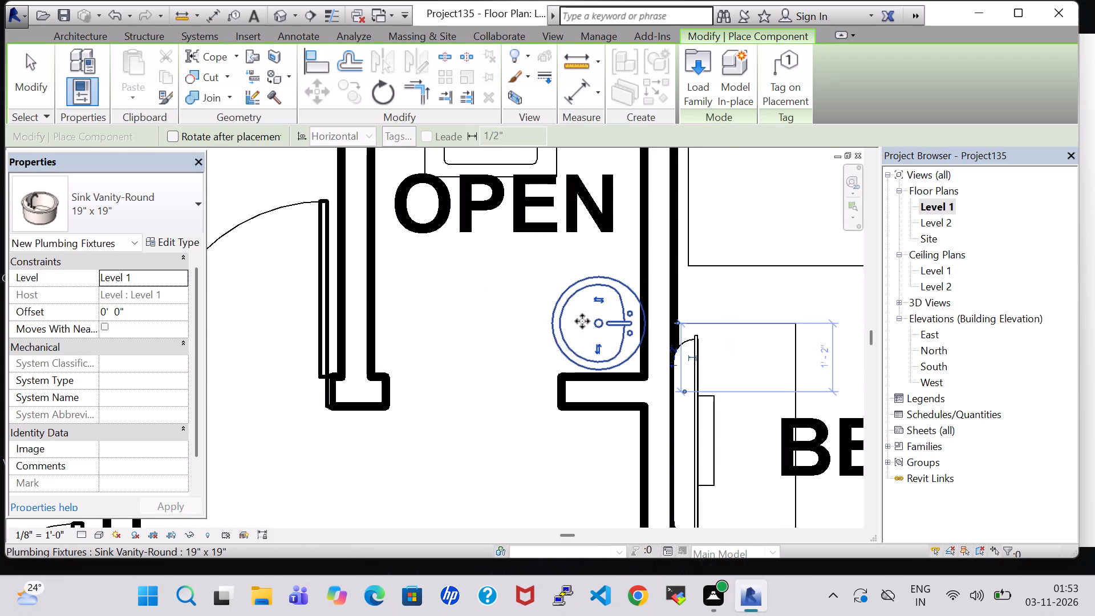
{"action": "key", "text": "Escape"}
{"action": "key", "text": "Escape"}
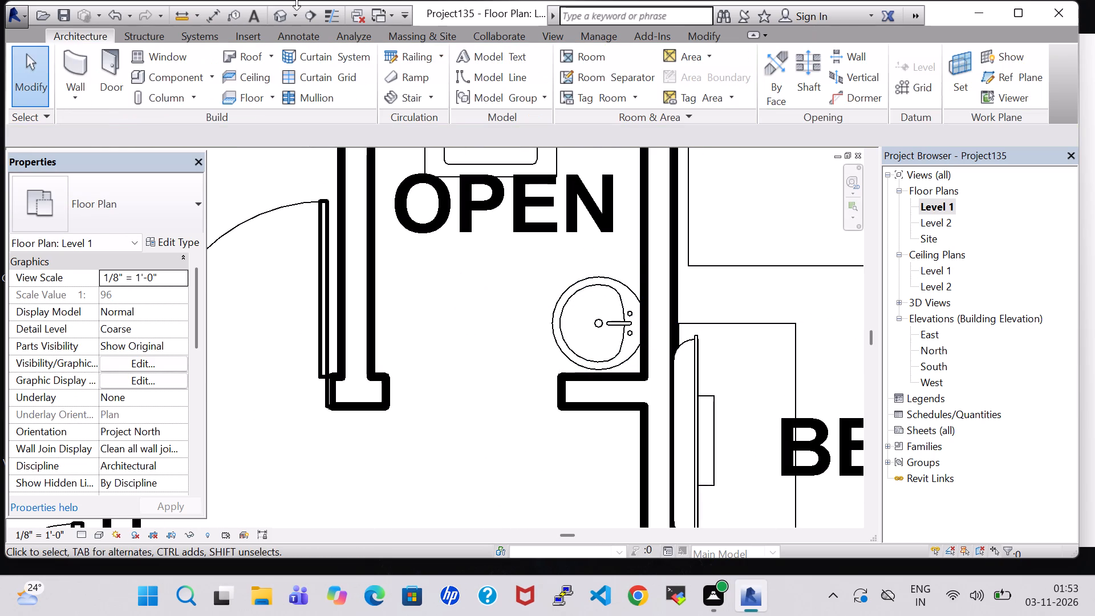
Examine the washer and round sink in the open area and the surrounding bedrooms and baths in 3D.
{"action": "left_click", "coordinate": [281, 19]}
{"action": "scroll", "coordinate": [620, 329], "scroll_direction": "up", "scroll_amount": 2}
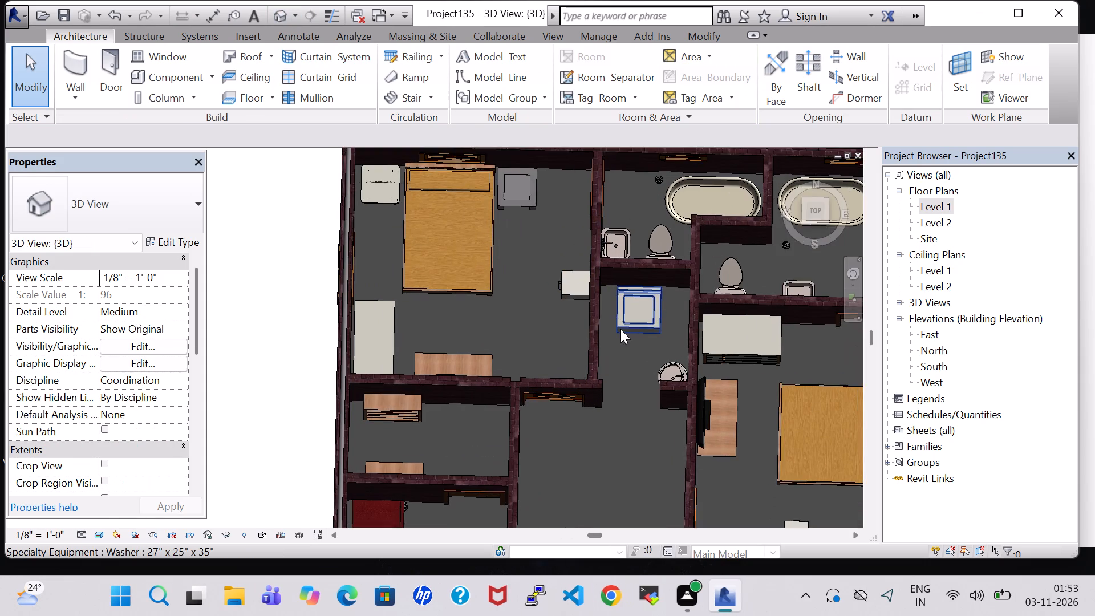
{"action": "scroll", "coordinate": [620, 329], "scroll_direction": "up", "scroll_amount": 2}
{"action": "middle_click_drag", "start_coordinate": [622, 360], "coordinate": [627, 293]}
{"action": "scroll", "coordinate": [627, 293], "scroll_direction": "up", "scroll_amount": 3}
{"action": "middle_click_drag", "start_coordinate": [625, 356], "coordinate": [632, 433], "text": "shift"}
{"action": "middle_click", "coordinate": [630, 483], "text": "shift"}
{"action": "scroll", "coordinate": [559, 400], "scroll_direction": "down", "scroll_amount": 2}
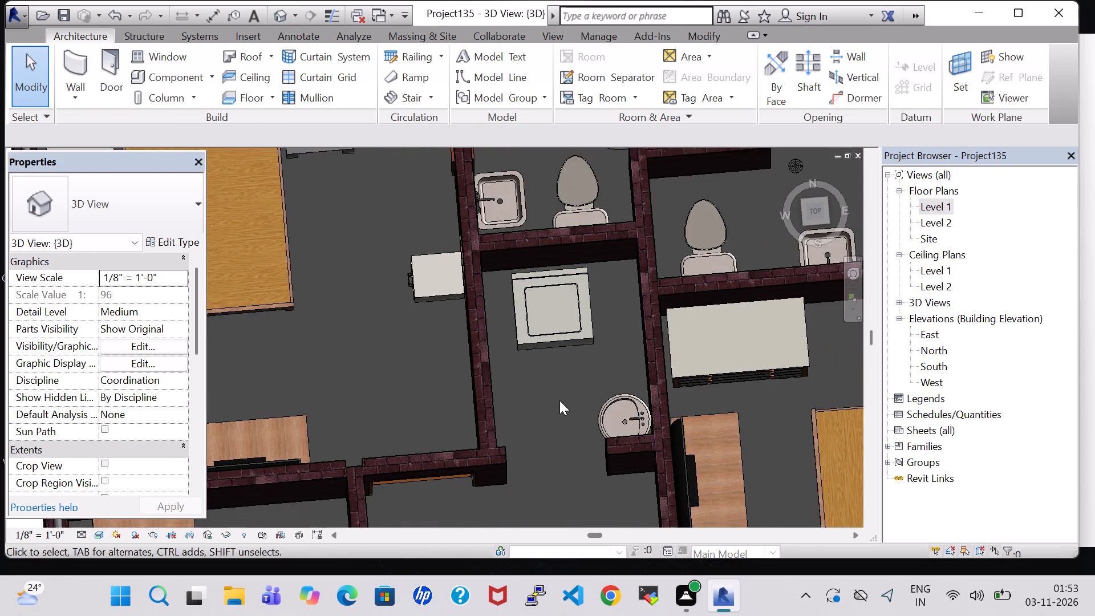
{"action": "scroll", "coordinate": [559, 400], "scroll_direction": "down", "scroll_amount": 4}
{"action": "middle_click_drag", "start_coordinate": [545, 403], "coordinate": [574, 403]}
{"action": "middle_click_drag", "start_coordinate": [507, 398], "coordinate": [500, 390], "text": "shift"}
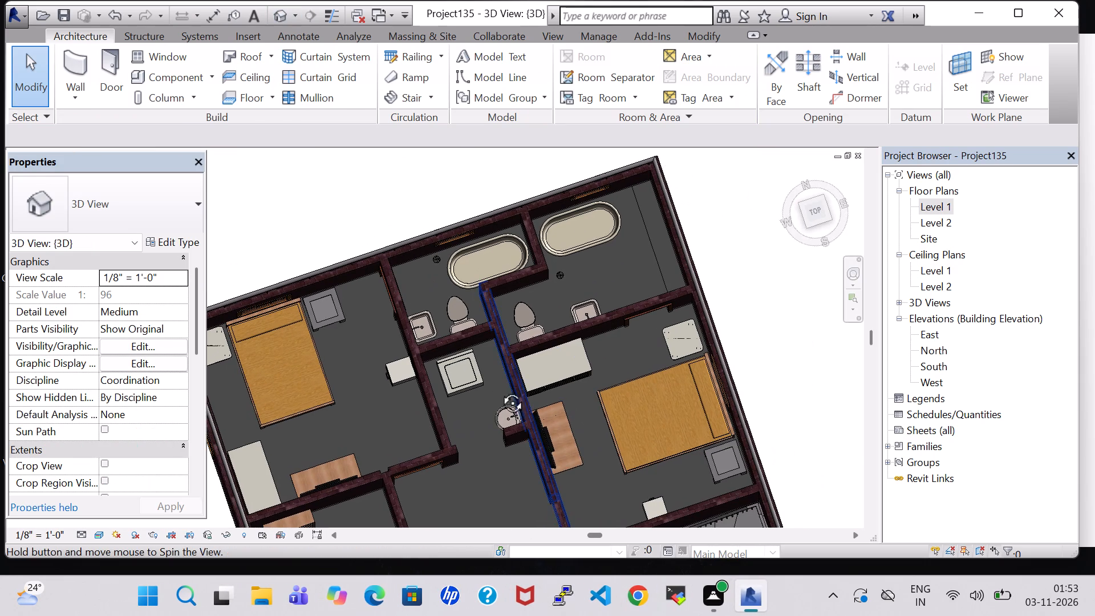
{"action": "middle_click_drag", "start_coordinate": [500, 390], "coordinate": [470, 324], "text": "shift"}
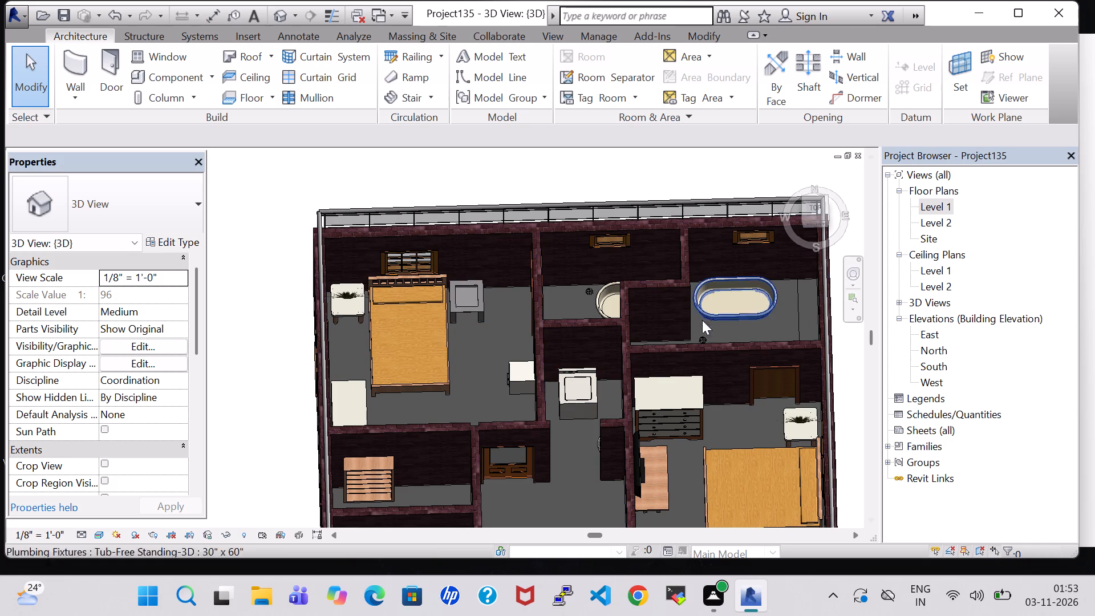
Create a similar round floor drain from the attached bath's, placed on the Level 1 work plane in the open area's northeast corner.
{"action": "left_click", "coordinate": [595, 286]}
{"action": "right_click", "coordinate": [595, 286]}
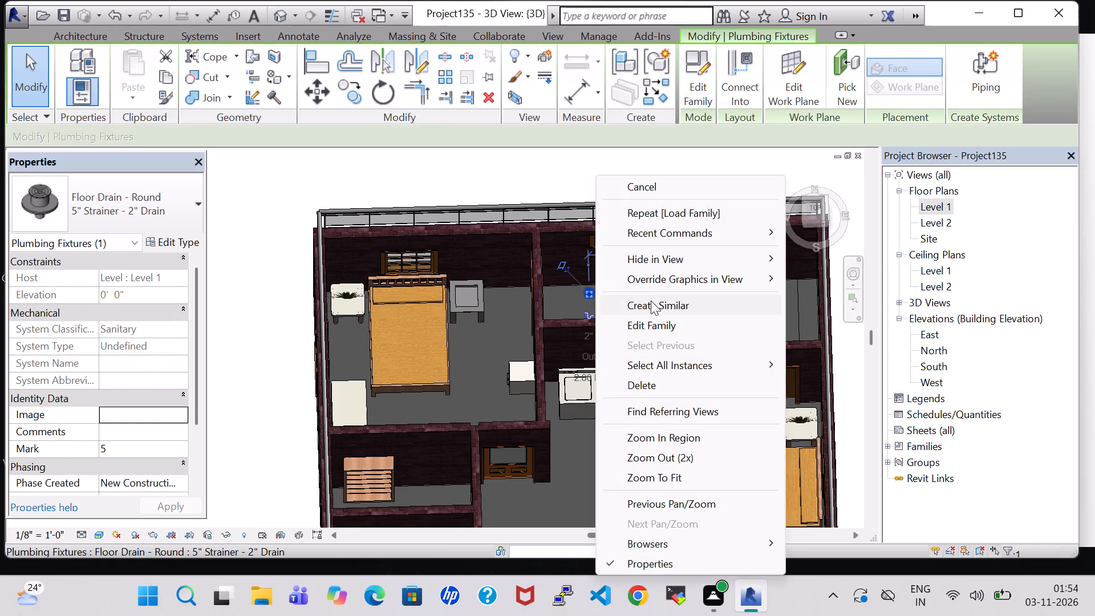
{"action": "left_click", "coordinate": [651, 301]}
{"action": "middle_click_drag", "start_coordinate": [625, 383], "coordinate": [625, 400], "text": "shift"}
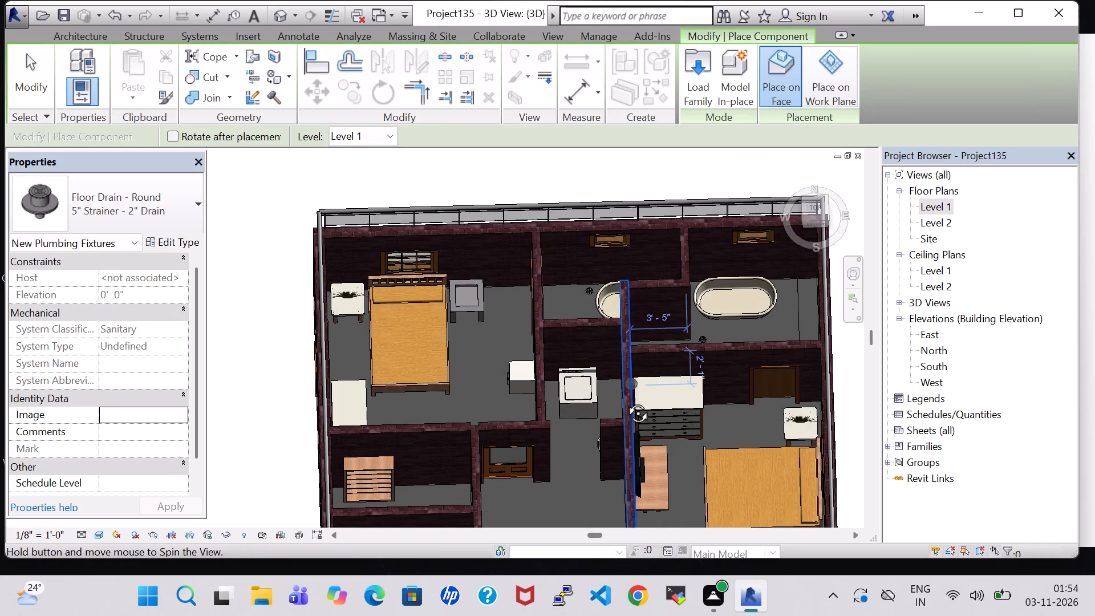
{"action": "middle_click_drag", "start_coordinate": [625, 400], "coordinate": [626, 463], "text": "shift"}
{"action": "scroll", "coordinate": [606, 348], "scroll_direction": "up", "scroll_amount": 7}
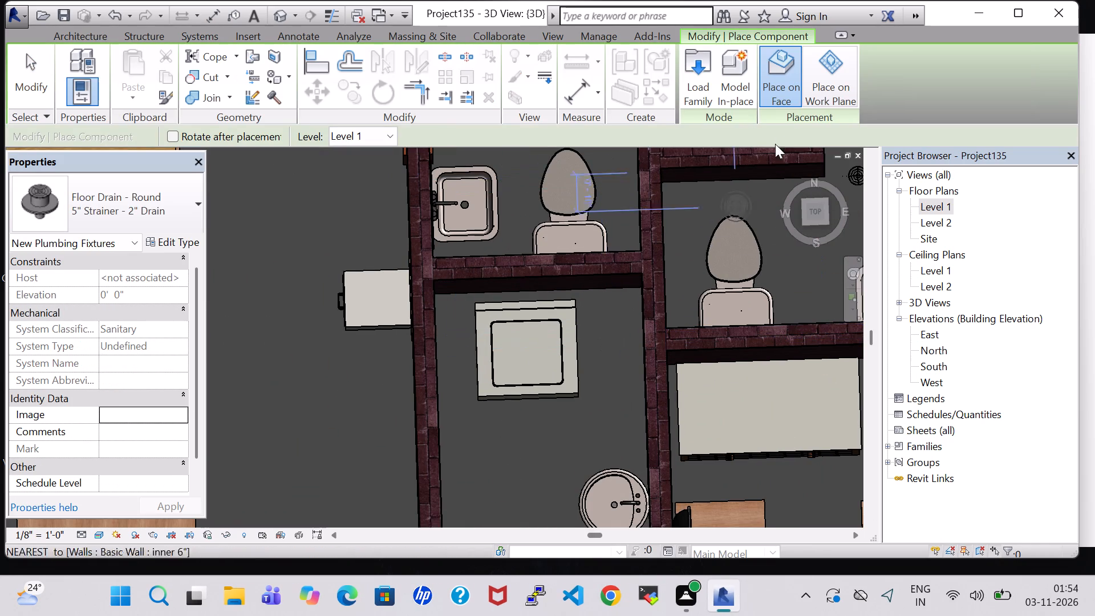
{"action": "left_click", "coordinate": [814, 71]}
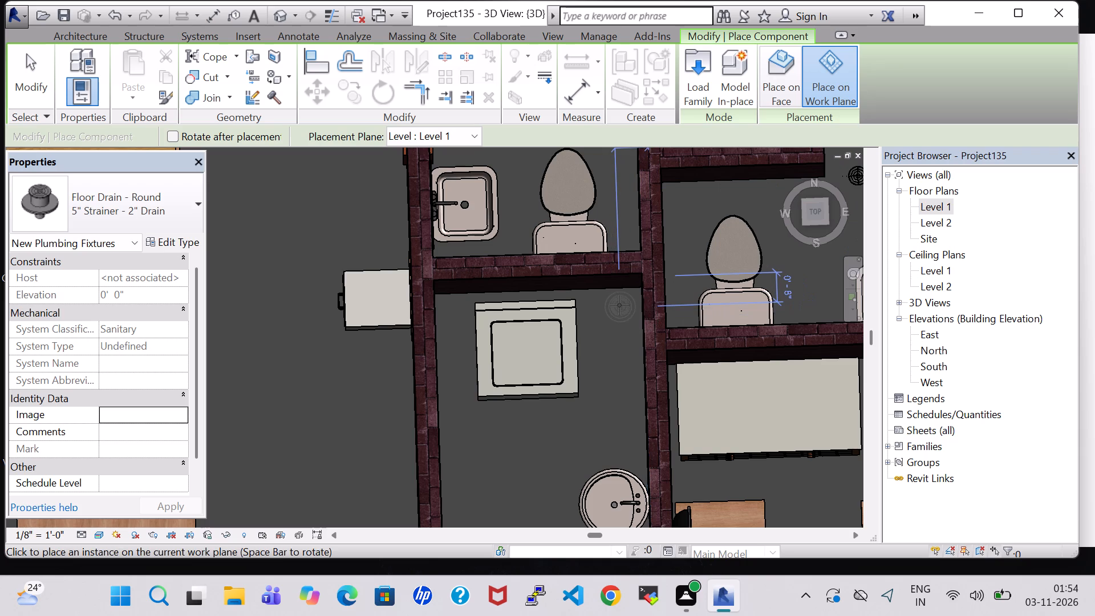
{"action": "double_click", "coordinate": [619, 305]}
{"action": "key", "text": "Escape"}
{"action": "key", "text": "Escape"}
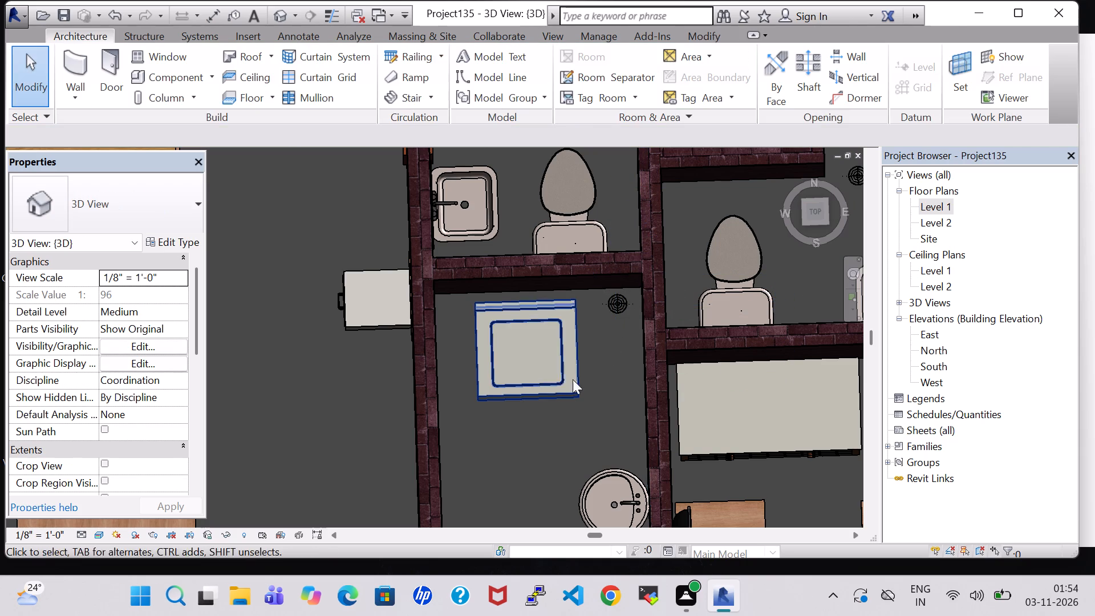
Nudge the washer slightly north and west, toward the open area's corner and away from the floor drain.
{"action": "left_click", "coordinate": [543, 367]}
{"action": "left_click", "coordinate": [540, 314]}
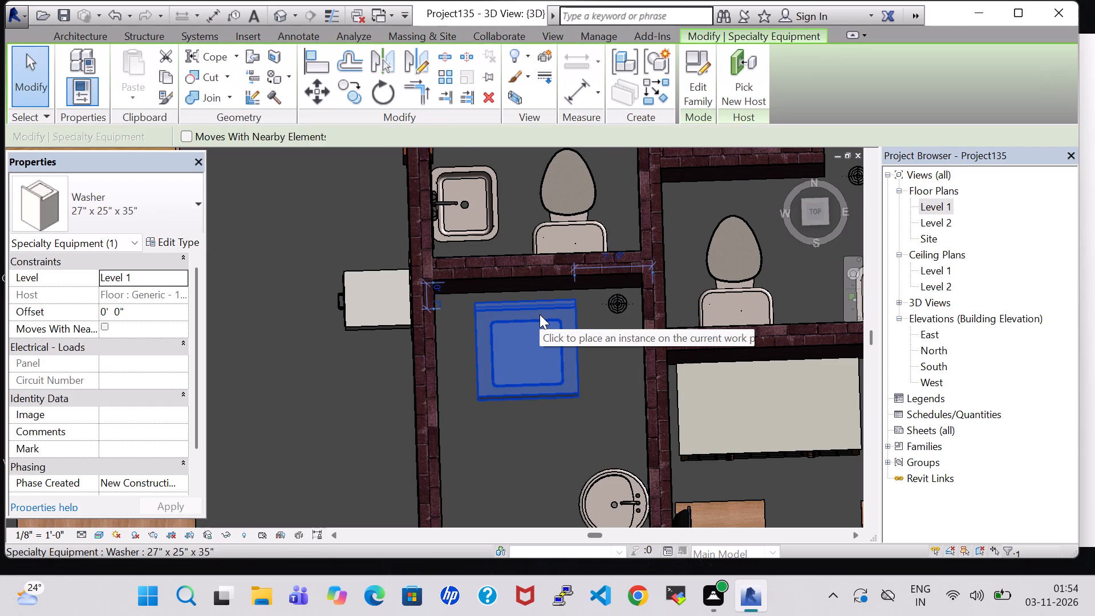
{"action": "key", "text": "Up"}
{"action": "key", "text": "Left"}
{"action": "key", "text": "Left"}
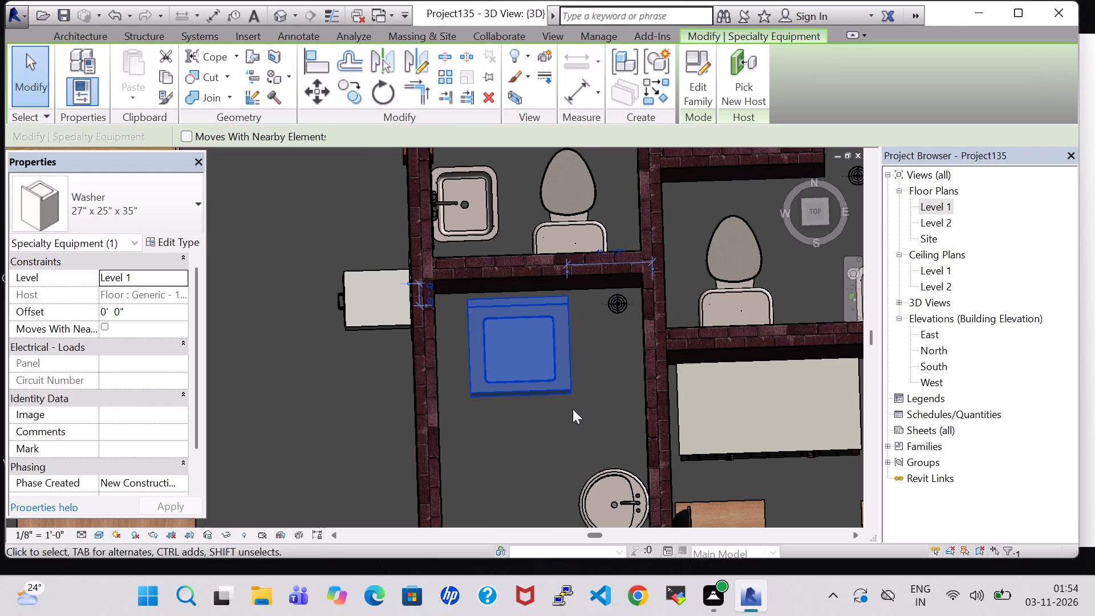
{"action": "left_click", "coordinate": [572, 428]}
Examine the open area's fixtures in 3D, and the whole furnished house and grounds from the front and the southeast corner.
{"action": "scroll", "coordinate": [572, 428], "scroll_direction": "down", "scroll_amount": 8}
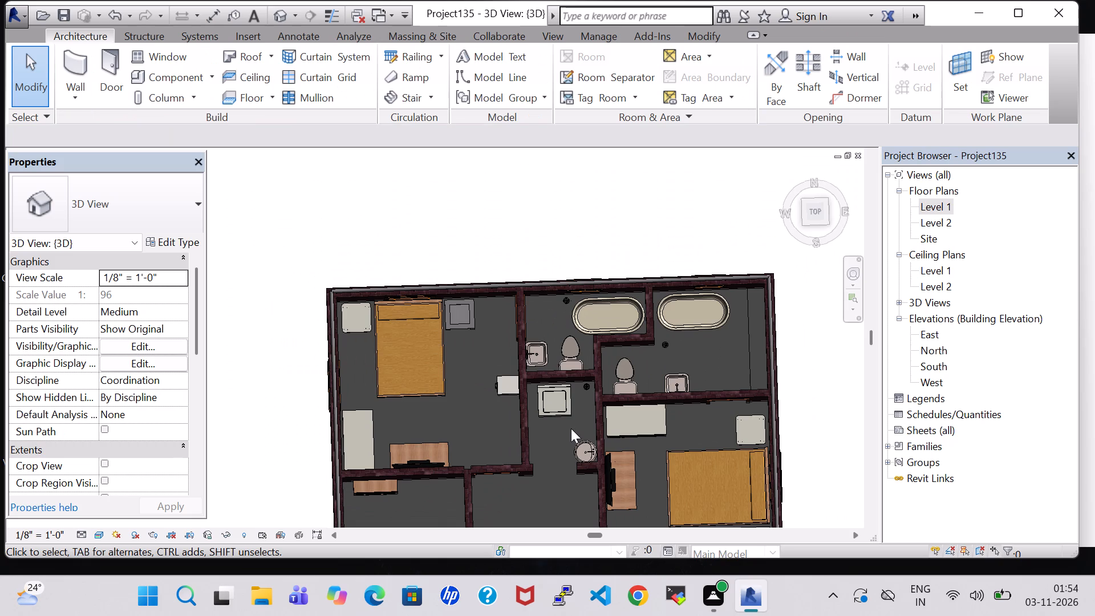
{"action": "middle_click_drag", "start_coordinate": [550, 505], "coordinate": [554, 416], "text": "shift"}
{"action": "scroll", "coordinate": [558, 441], "scroll_direction": "up", "scroll_amount": 6}
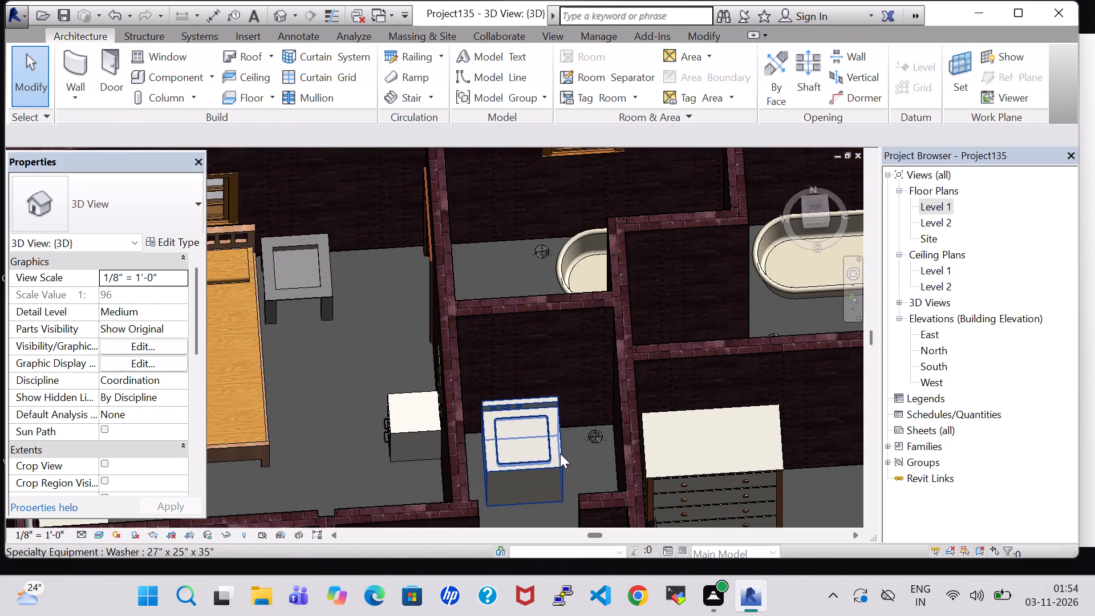
{"action": "middle_click_drag", "start_coordinate": [560, 453], "coordinate": [572, 333], "text": "shift"}
{"action": "middle_click", "coordinate": [571, 331], "text": "shift"}
{"action": "scroll", "coordinate": [570, 331], "scroll_direction": "up", "scroll_amount": 1}
{"action": "scroll", "coordinate": [570, 350], "scroll_direction": "down", "scroll_amount": 11}
{"action": "middle_click_drag", "start_coordinate": [554, 443], "coordinate": [566, 224]}
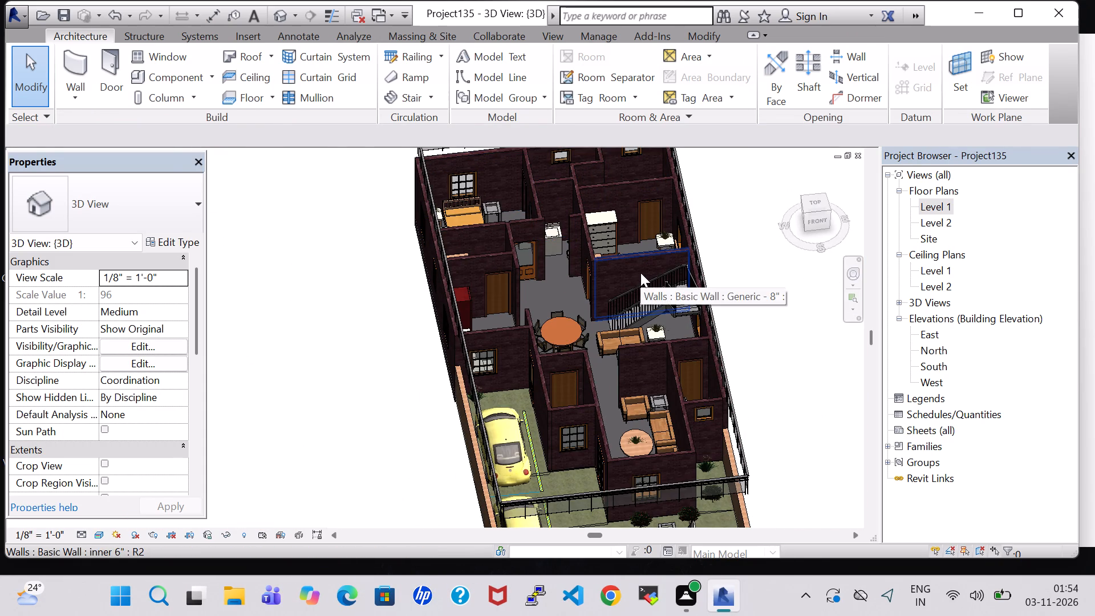
{"action": "scroll", "coordinate": [640, 273], "scroll_direction": "down", "scroll_amount": 2}
{"action": "middle_click_drag", "start_coordinate": [640, 274], "coordinate": [605, 301], "text": "shift"}
{"action": "middle_click_drag", "start_coordinate": [621, 338], "coordinate": [632, 290], "text": "shift"}
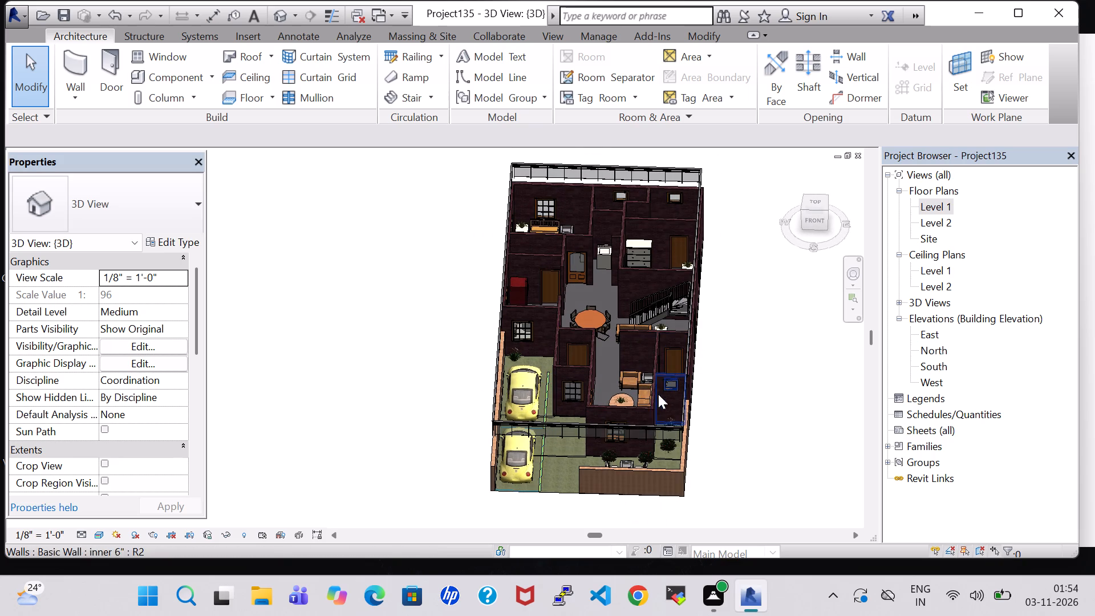
{"action": "middle_click_drag", "start_coordinate": [721, 390], "coordinate": [671, 390], "text": "shift"}
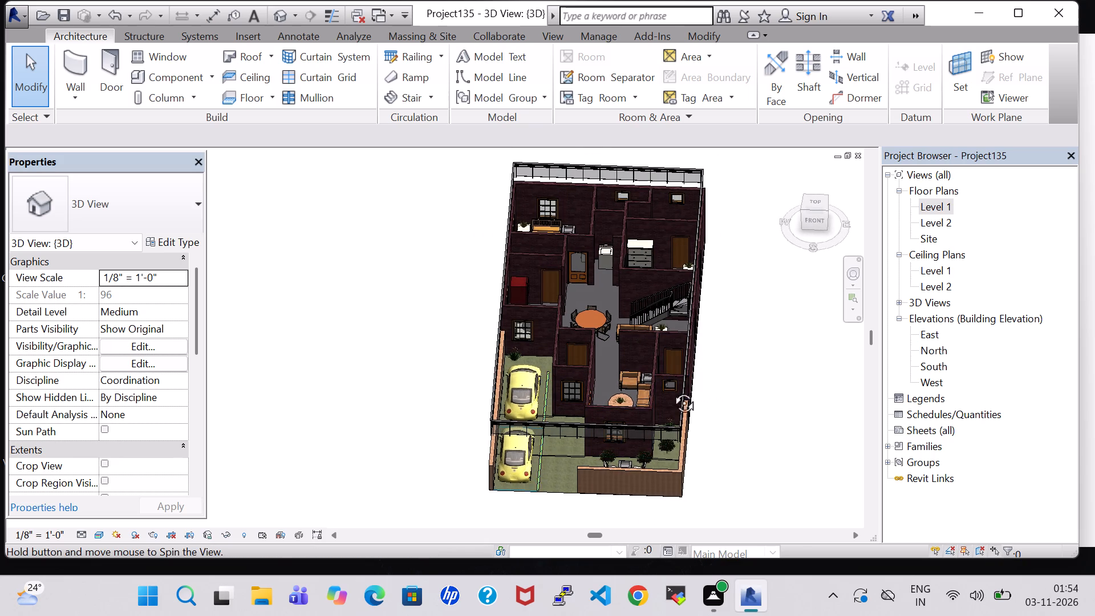
{"action": "middle_click_drag", "start_coordinate": [671, 390], "coordinate": [603, 391], "text": "shift"}
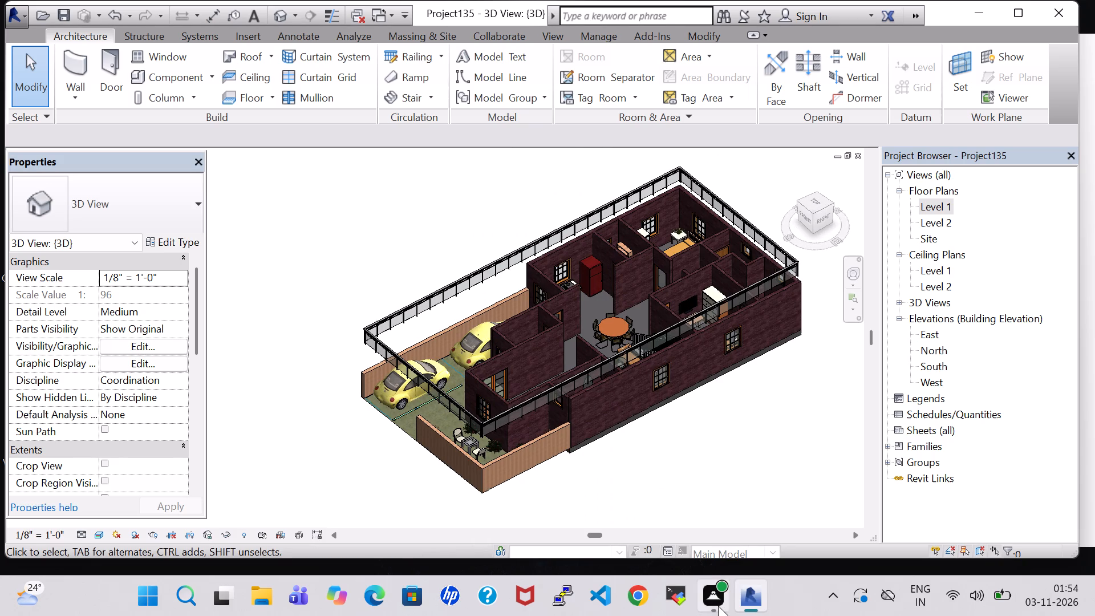
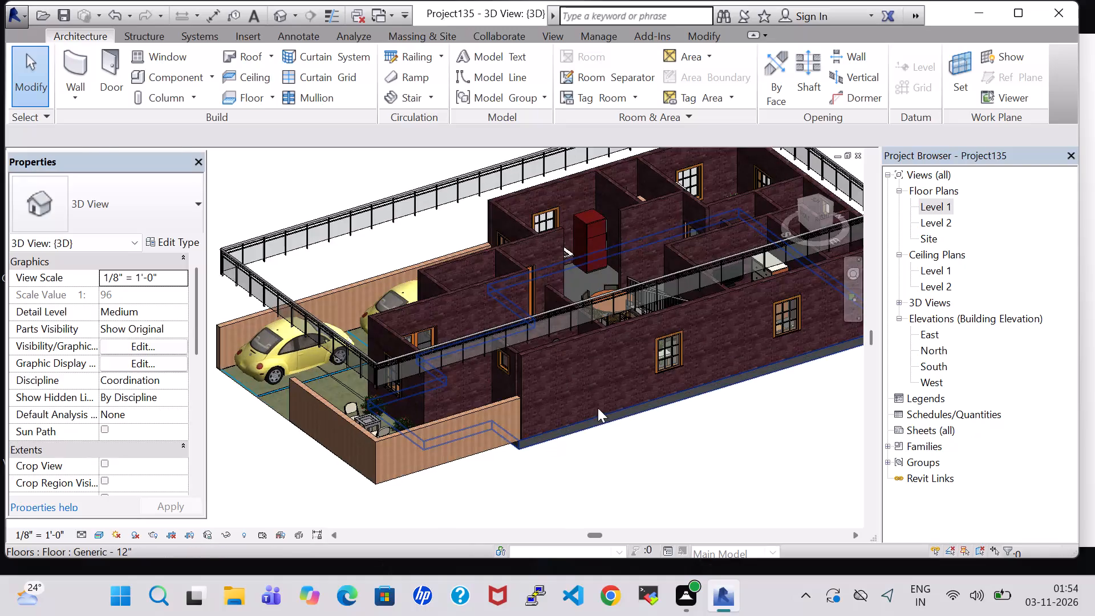
Examine the house's furnished ground floor, parking and front yard in the 3D view from several angles, ending in top view.
{"action": "middle_click_drag", "start_coordinate": [591, 407], "coordinate": [495, 424]}
{"action": "middle_click_drag", "start_coordinate": [668, 420], "coordinate": [565, 435], "text": "shift"}
{"action": "middle_click_drag", "start_coordinate": [648, 422], "coordinate": [570, 440]}
{"action": "scroll", "coordinate": [570, 440], "scroll_direction": "up", "scroll_amount": 1}
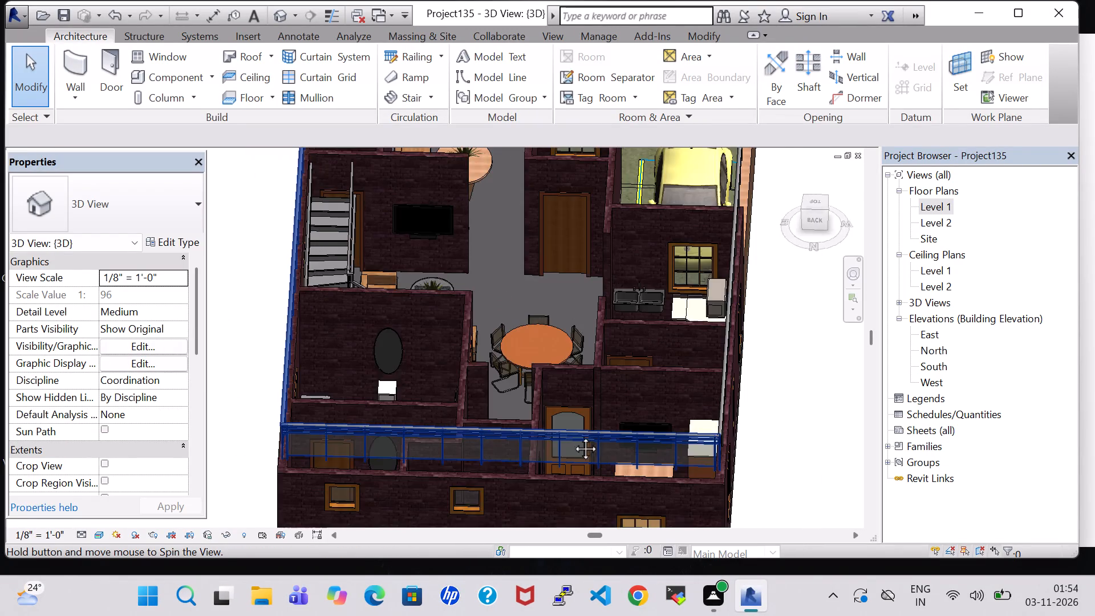
{"action": "middle_click_drag", "start_coordinate": [670, 378], "coordinate": [577, 391], "text": "shift"}
{"action": "middle_click_drag", "start_coordinate": [737, 368], "coordinate": [555, 401]}
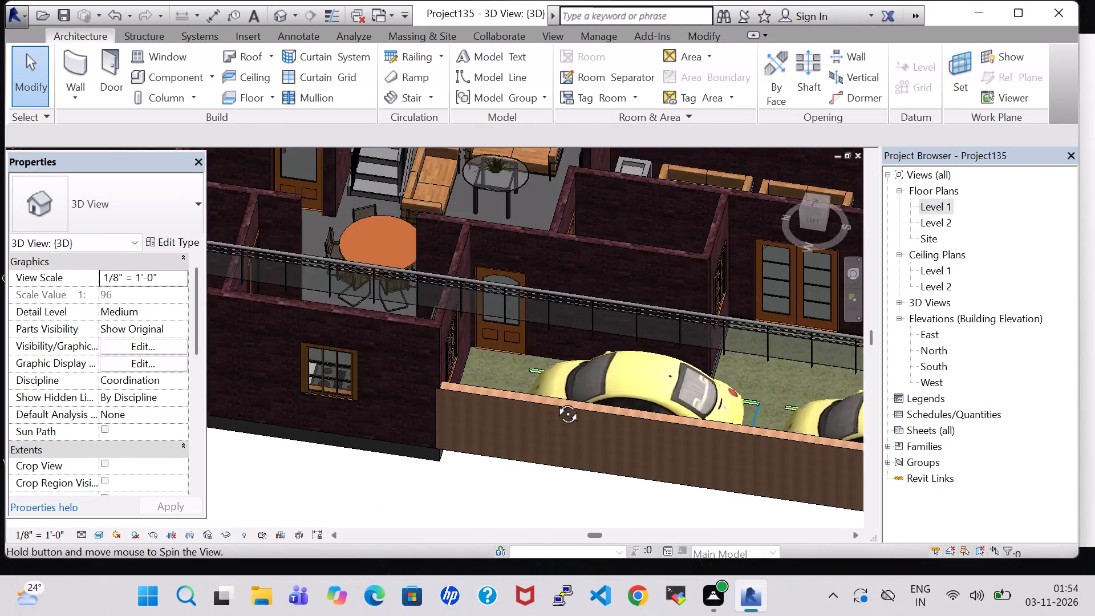
{"action": "middle_click_drag", "start_coordinate": [658, 362], "coordinate": [559, 385]}
{"action": "scroll", "coordinate": [547, 387], "scroll_direction": "down", "scroll_amount": 2}
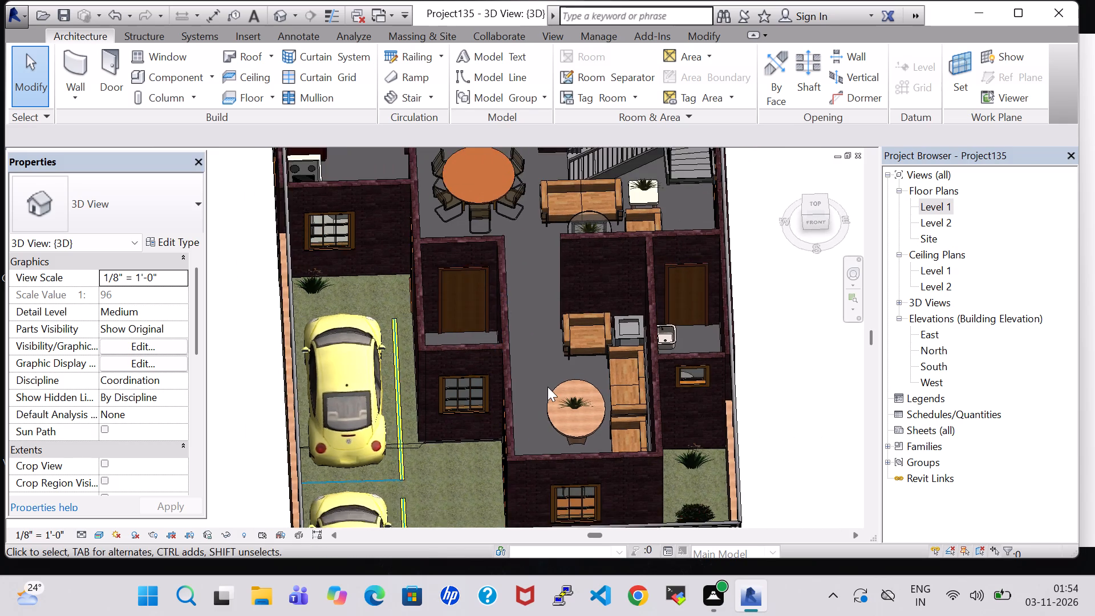
{"action": "scroll", "coordinate": [547, 387], "scroll_direction": "down", "scroll_amount": 3}
{"action": "middle_click_drag", "start_coordinate": [547, 387], "coordinate": [559, 317]}
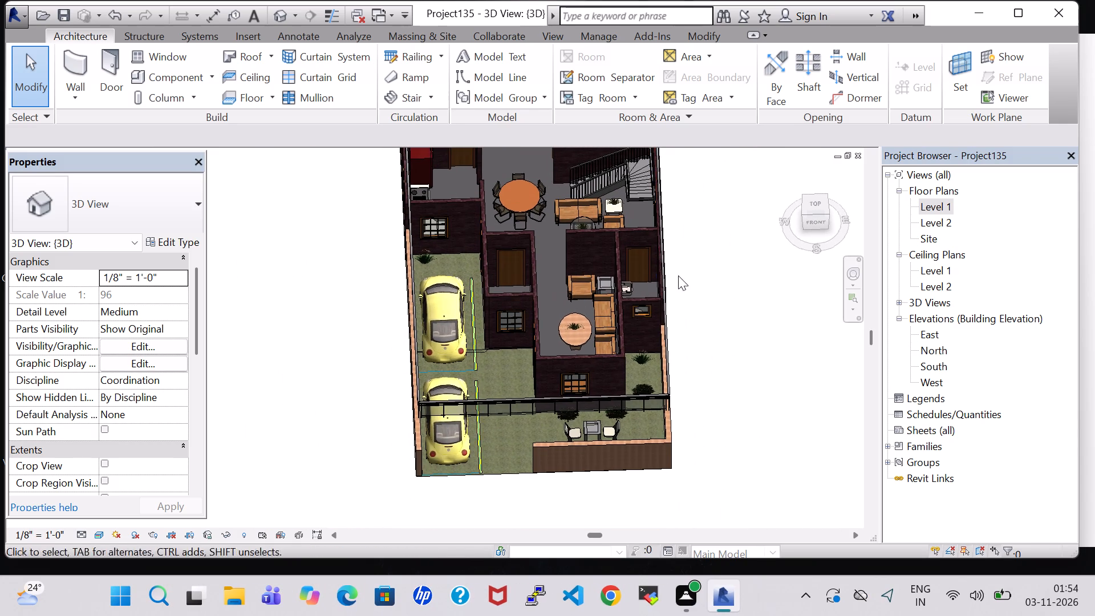
{"action": "middle_click_drag", "start_coordinate": [678, 275], "coordinate": [673, 324], "text": "shift"}
{"action": "middle_click_drag", "start_coordinate": [684, 290], "coordinate": [693, 354]}
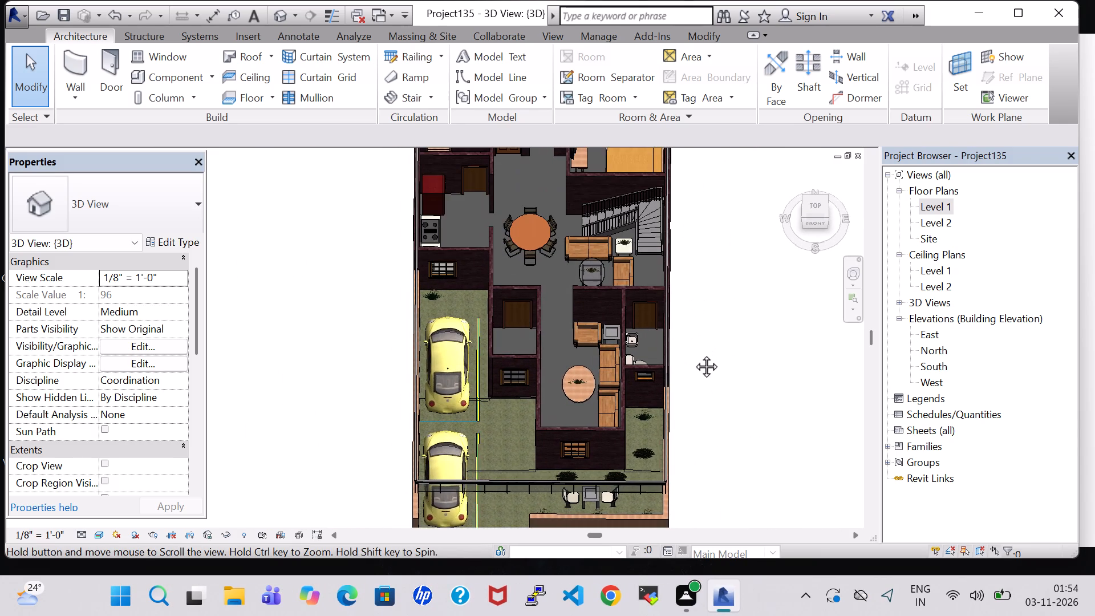
{"action": "middle_click_drag", "start_coordinate": [693, 354], "coordinate": [693, 367]}
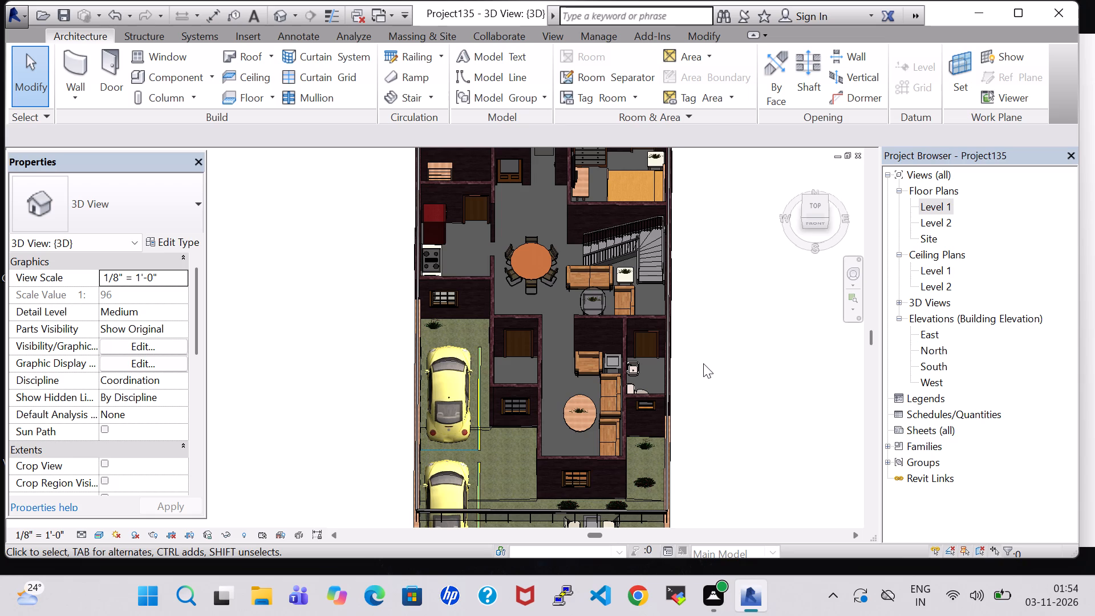
{"action": "middle_click_drag", "start_coordinate": [696, 334], "coordinate": [697, 360], "text": "shift"}
{"action": "scroll", "coordinate": [697, 360], "scroll_direction": "up", "scroll_amount": 2}
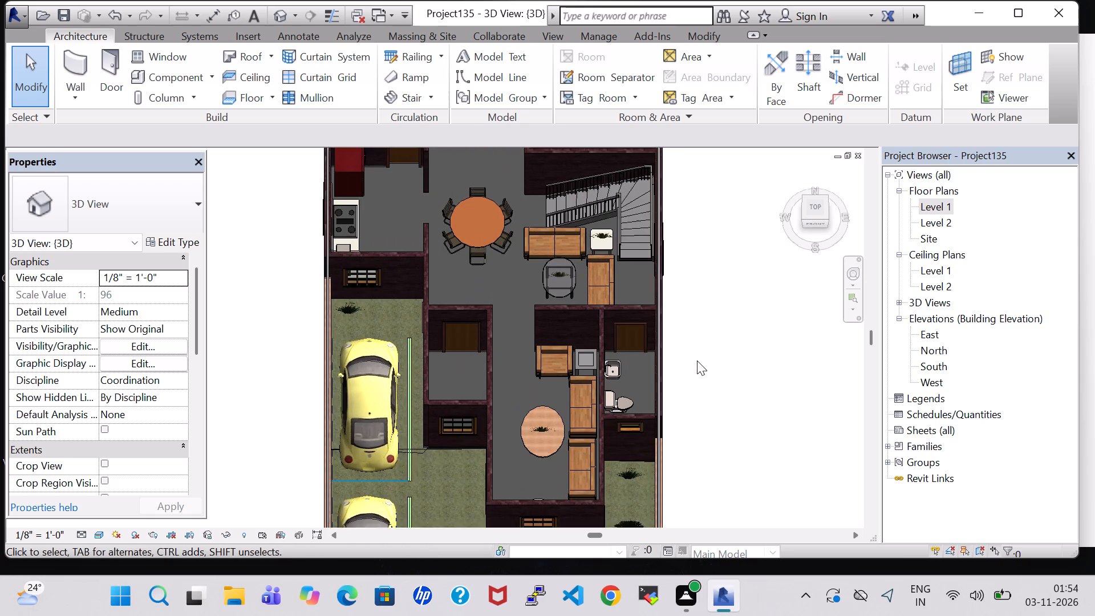
{"action": "scroll", "coordinate": [697, 360], "scroll_direction": "up", "scroll_amount": 1}
{"action": "scroll", "coordinate": [697, 360], "scroll_direction": "down", "scroll_amount": 3}
{"action": "middle_click_drag", "start_coordinate": [704, 383], "coordinate": [700, 347]}
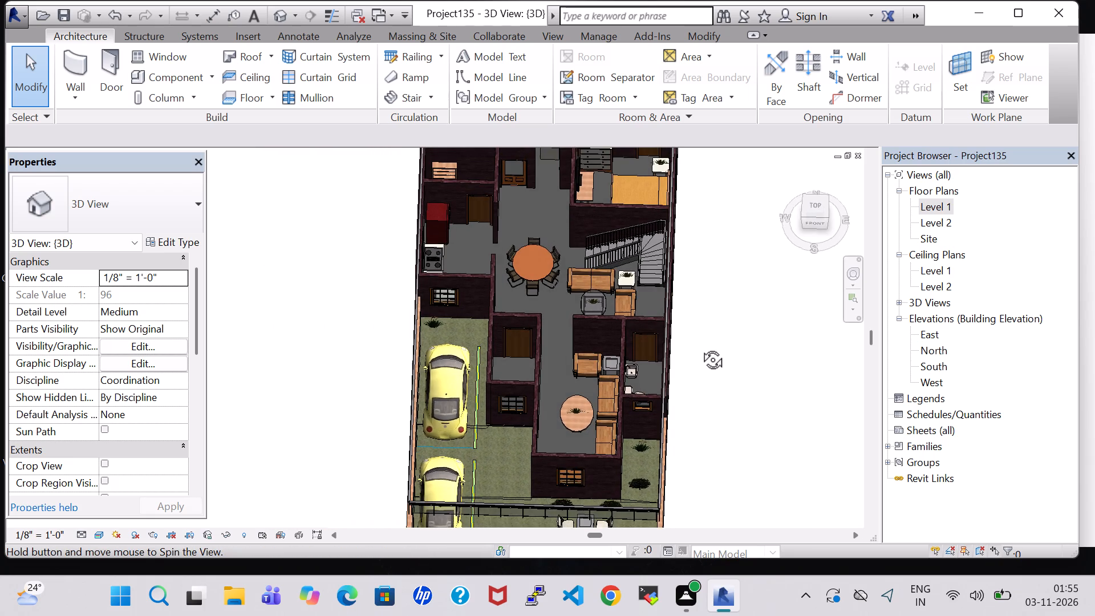
{"action": "middle_click_drag", "start_coordinate": [703, 378], "coordinate": [722, 314]}
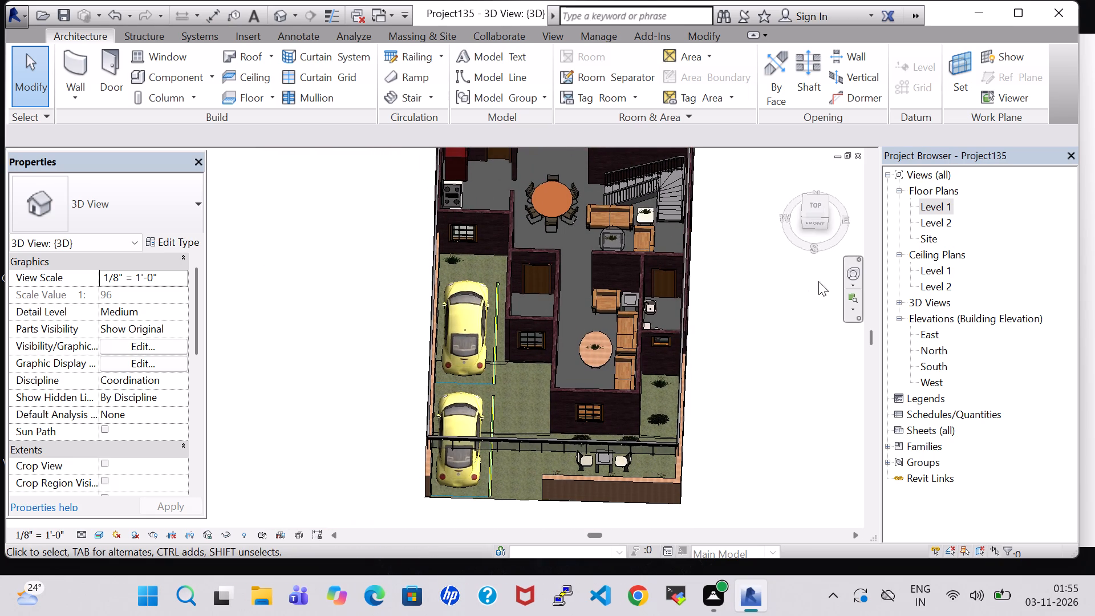
{"action": "middle_click_drag", "start_coordinate": [724, 350], "coordinate": [740, 378], "text": "shift"}
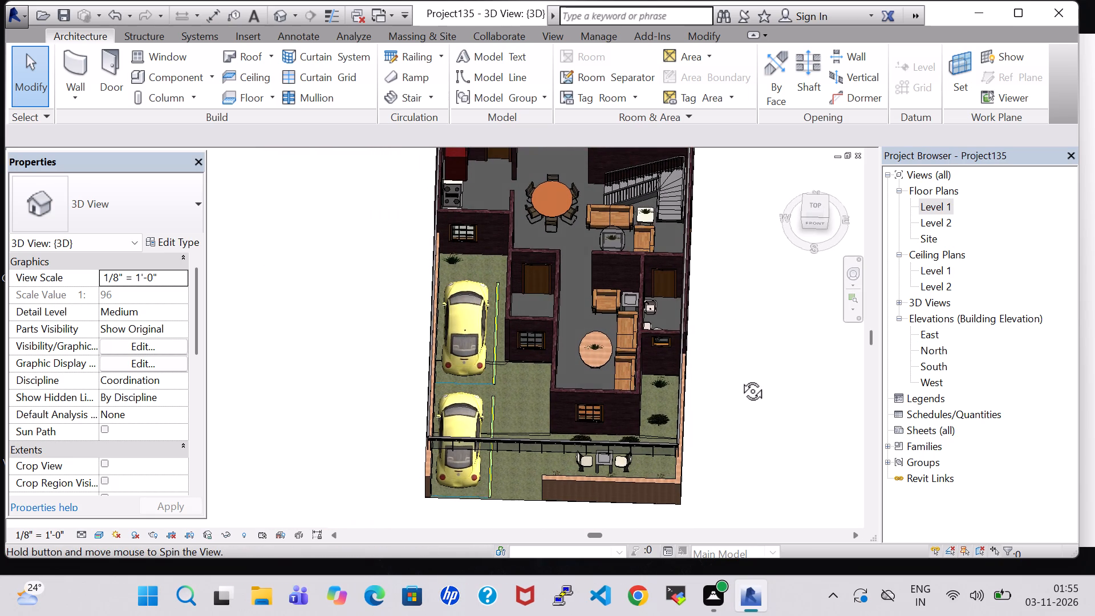
{"action": "middle_click_drag", "start_coordinate": [740, 378], "coordinate": [748, 401], "text": "shift"}
{"action": "left_click", "coordinate": [814, 207]}
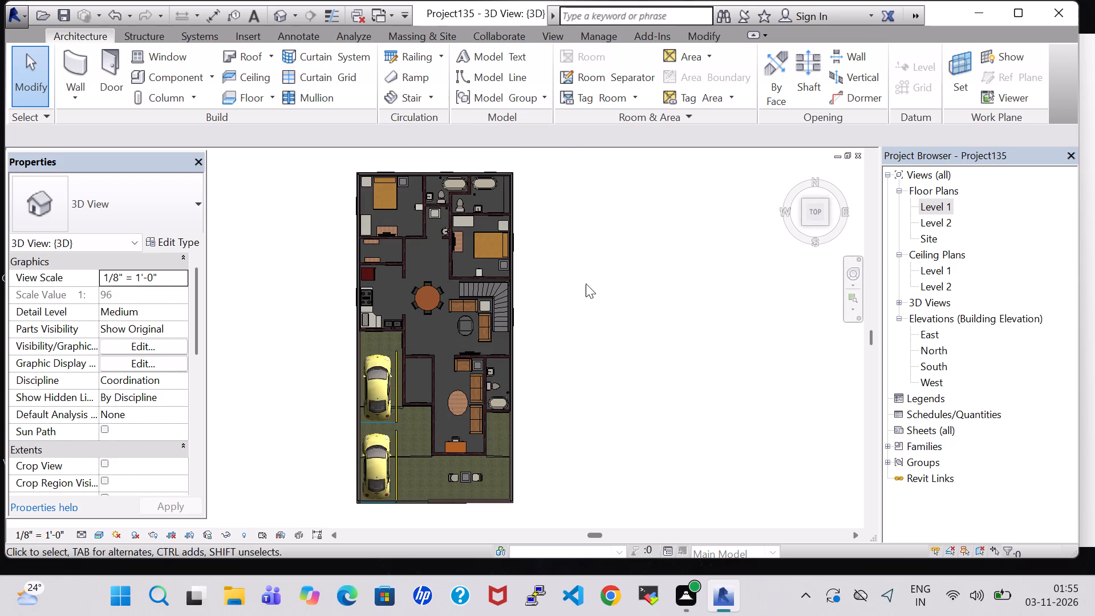
{"action": "middle_click_drag", "start_coordinate": [586, 283], "coordinate": [698, 300]}
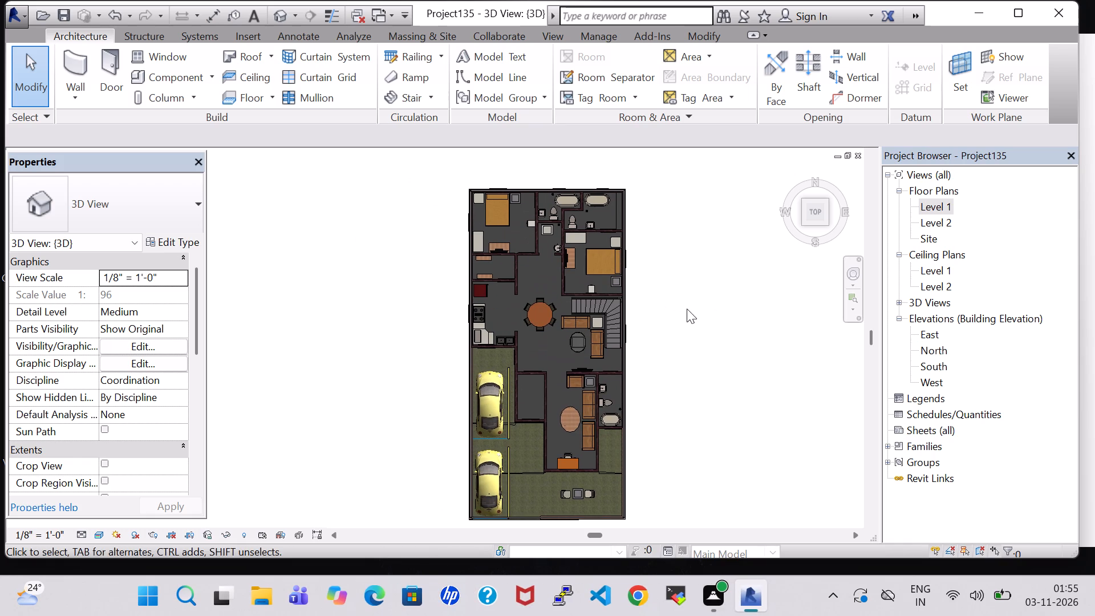
{"action": "middle_click_drag", "start_coordinate": [679, 314], "coordinate": [690, 290]}
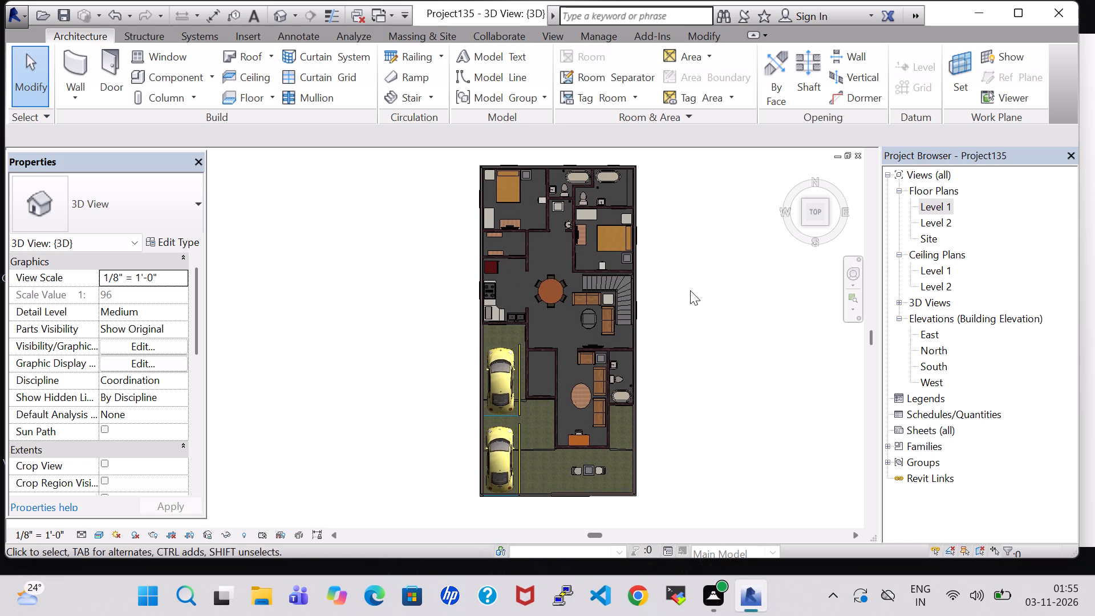
Save the project.
{"action": "left_click", "coordinate": [60, 13]}
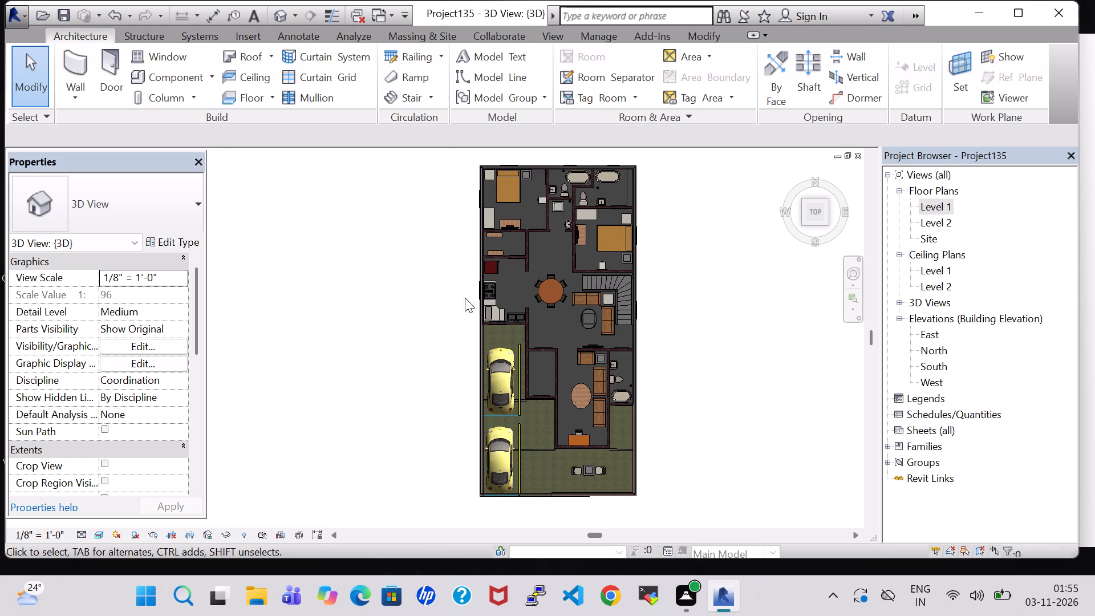
Set the Cabinet Material of the 15" x 18" Cabinet-File 2 Drawer type, used in Bedroom-1, to Wood - Teak.
{"action": "scroll", "coordinate": [598, 286], "scroll_direction": "up", "scroll_amount": 3}
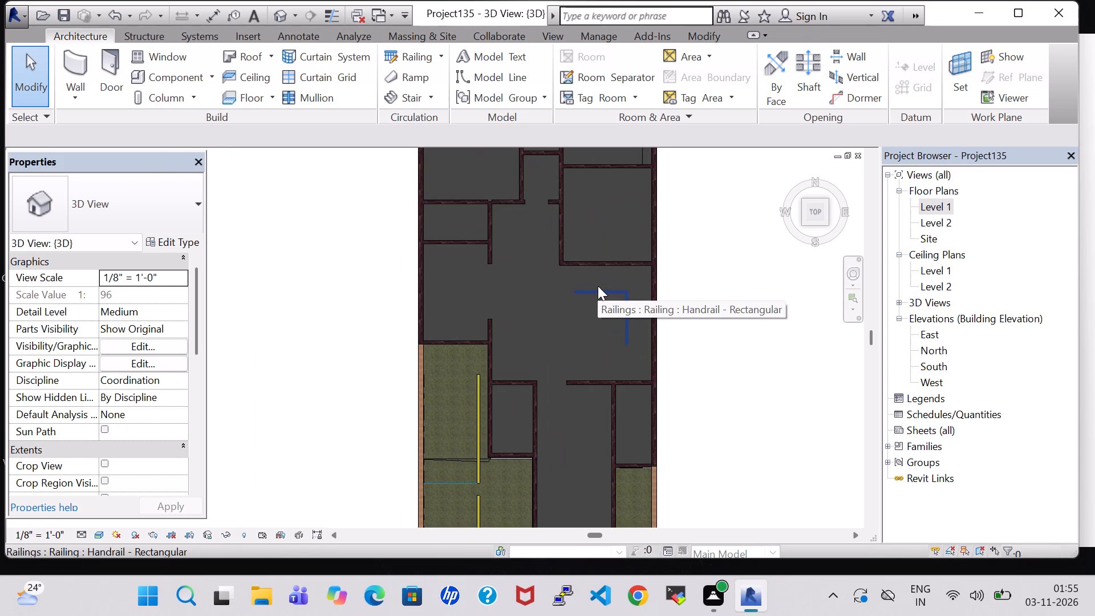
{"action": "scroll", "coordinate": [506, 244], "scroll_direction": "up", "scroll_amount": 3}
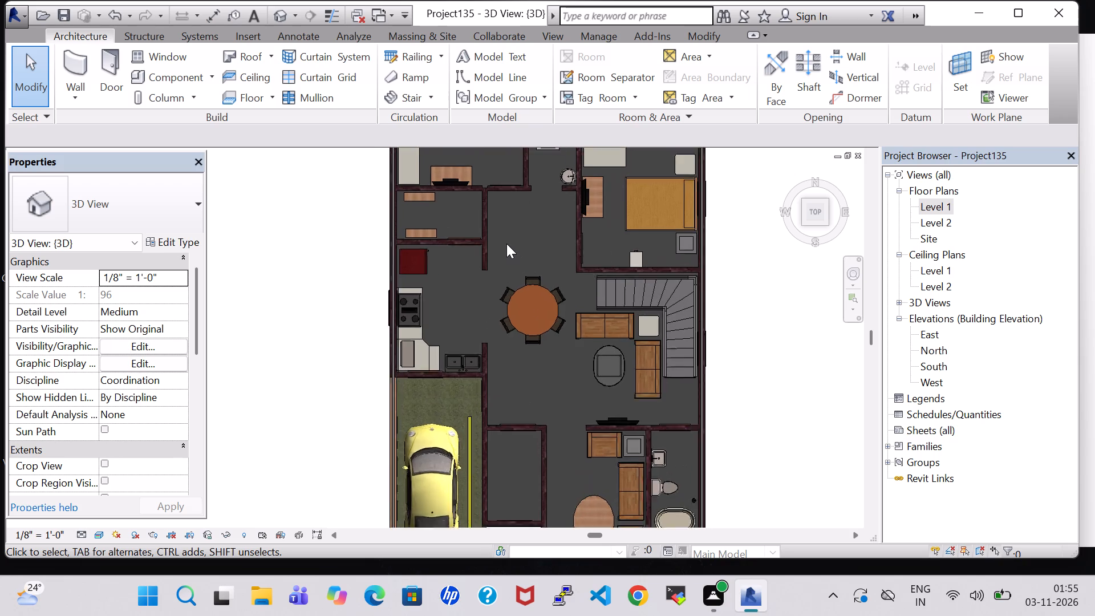
{"action": "scroll", "coordinate": [506, 244], "scroll_direction": "up", "scroll_amount": 3}
{"action": "middle_click_drag", "start_coordinate": [505, 228], "coordinate": [517, 363]}
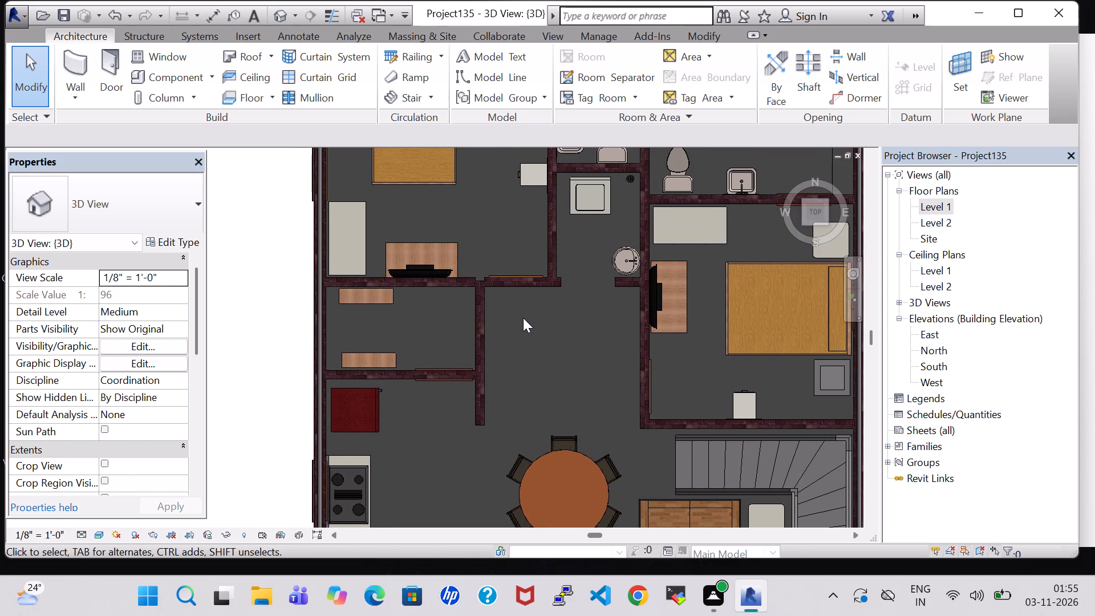
{"action": "middle_click_drag", "start_coordinate": [523, 313], "coordinate": [529, 416]}
{"action": "left_click", "coordinate": [528, 285]}
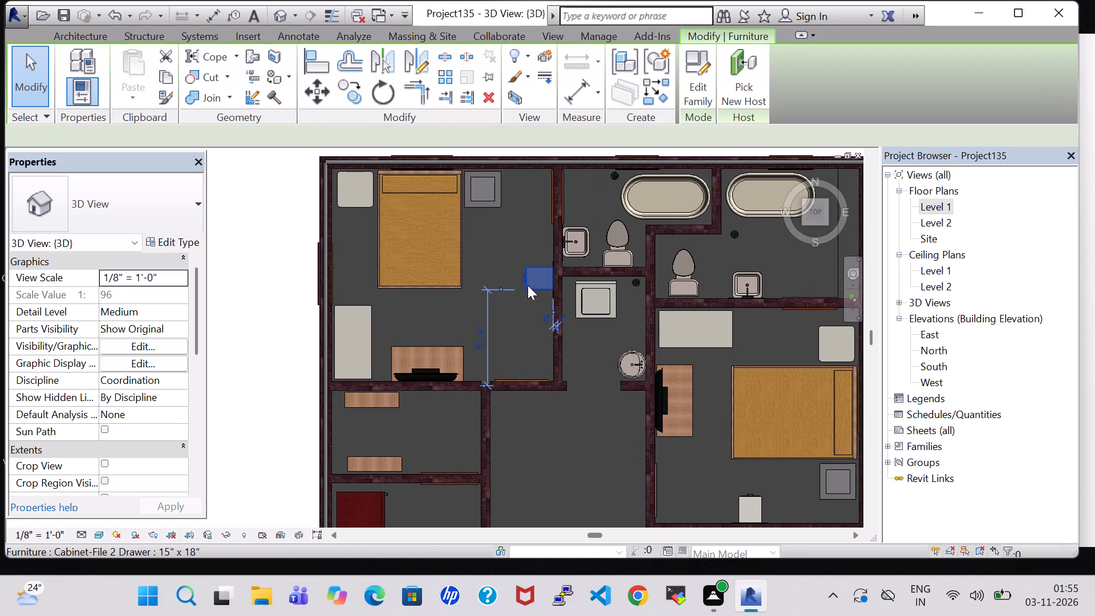
{"action": "left_click", "coordinate": [179, 239]}
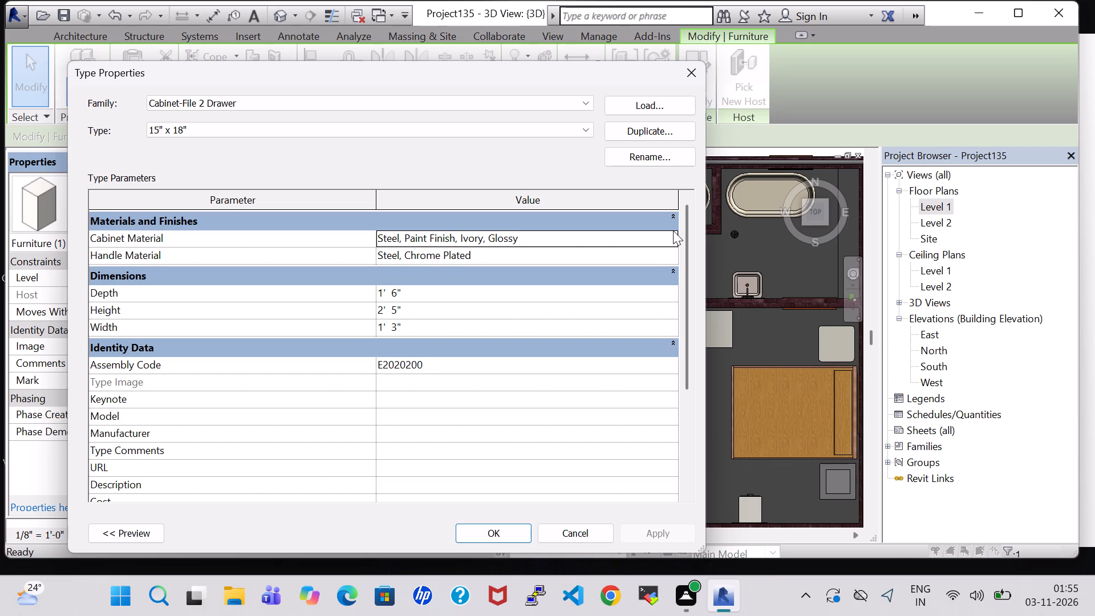
{"action": "left_click", "coordinate": [673, 230]}
{"action": "left_click", "coordinate": [674, 233]}
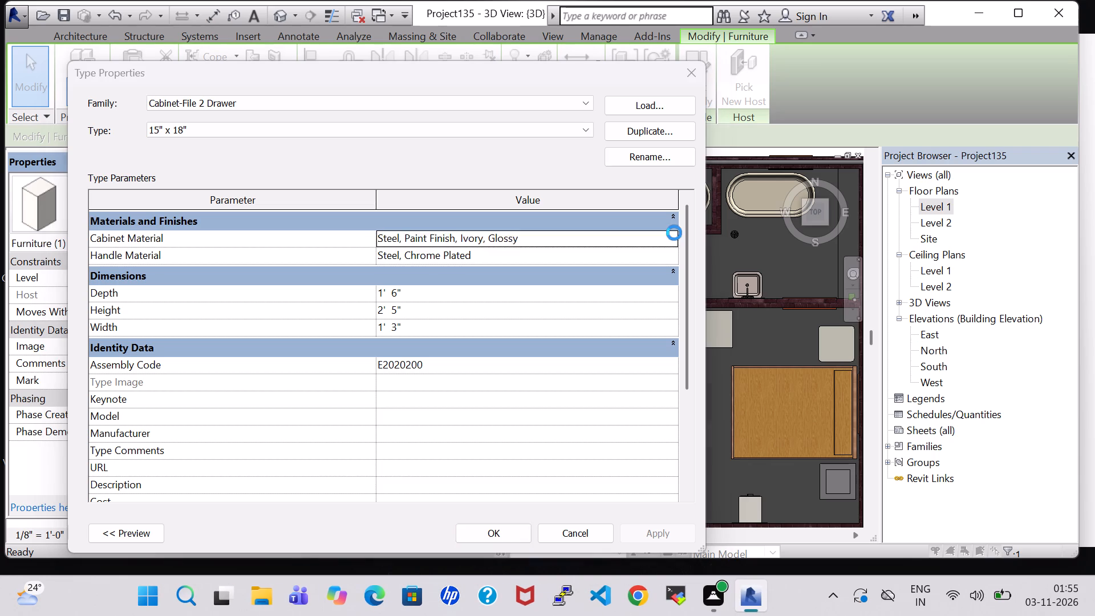
{"action": "scroll", "coordinate": [474, 266], "scroll_direction": "down", "scroll_amount": 16}
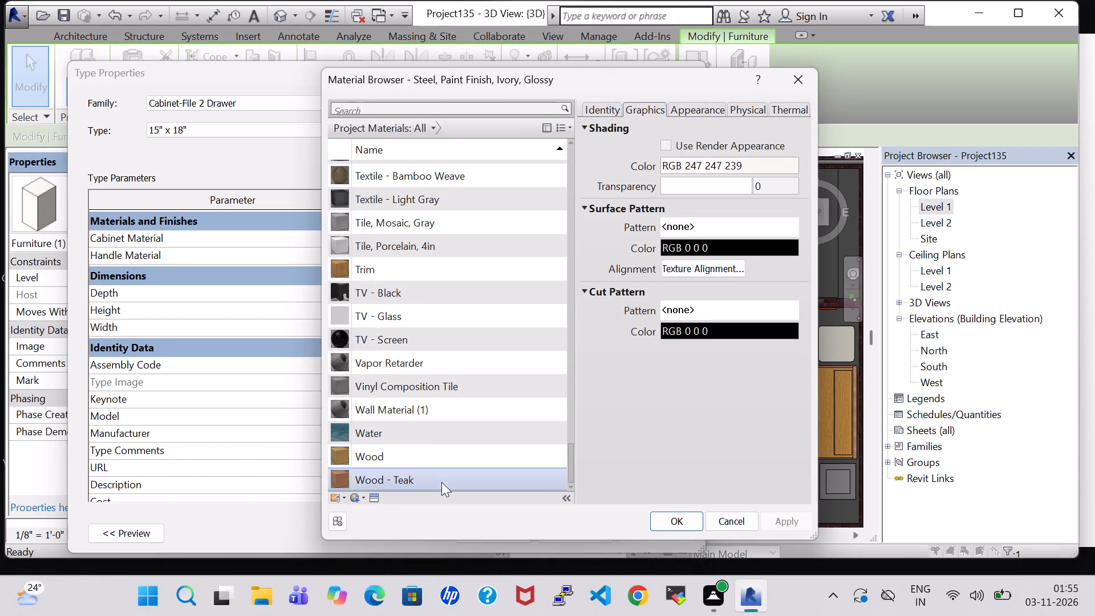
{"action": "left_click", "coordinate": [441, 482]}
{"action": "left_click", "coordinate": [671, 525]}
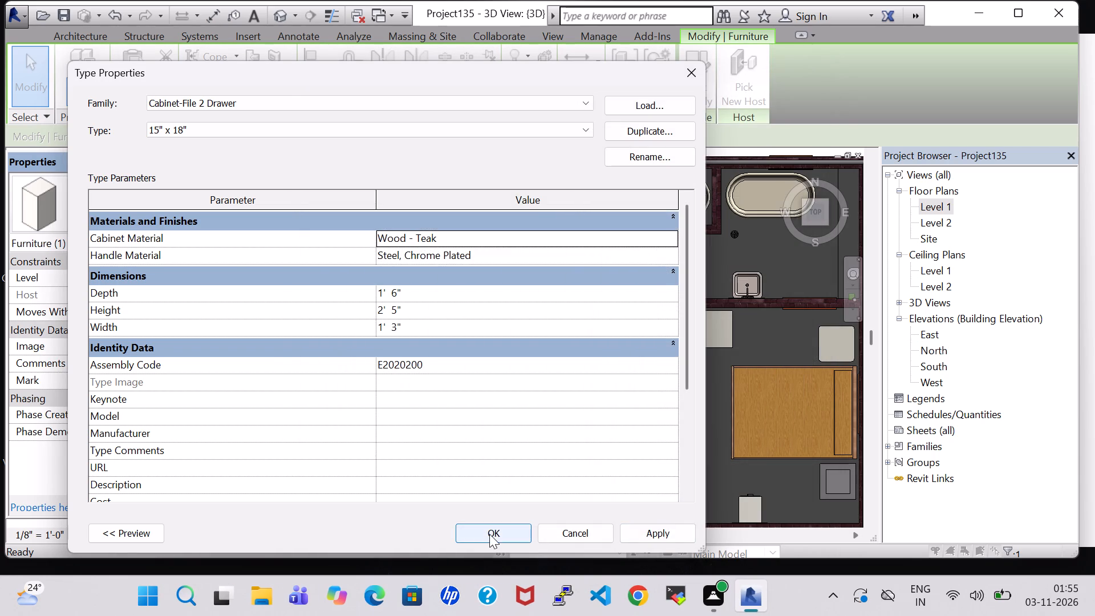
{"action": "left_click", "coordinate": [489, 534]}
{"action": "left_click", "coordinate": [591, 451]}
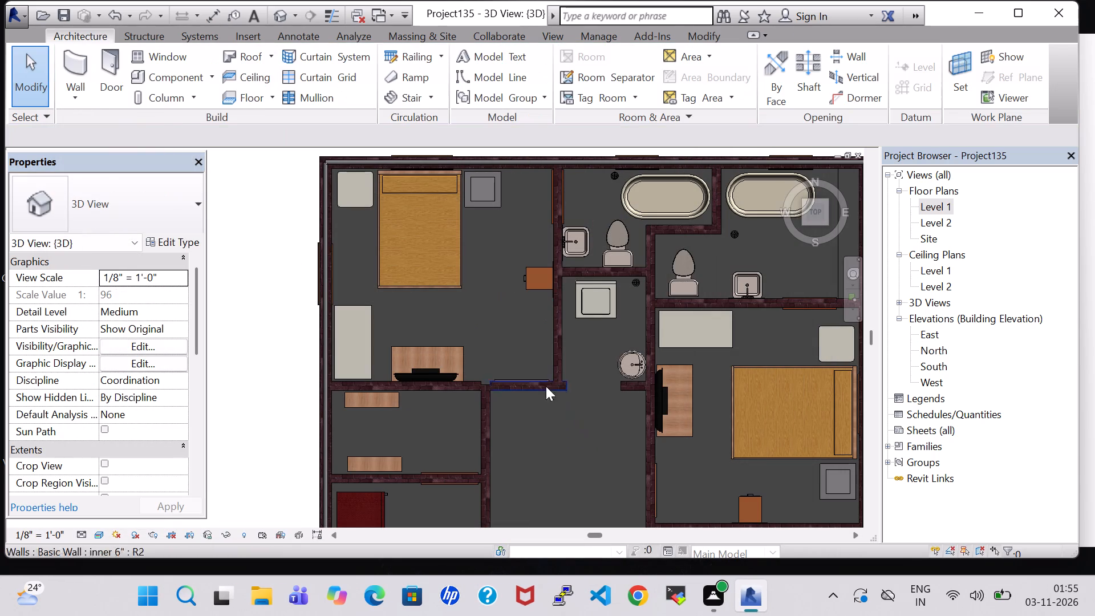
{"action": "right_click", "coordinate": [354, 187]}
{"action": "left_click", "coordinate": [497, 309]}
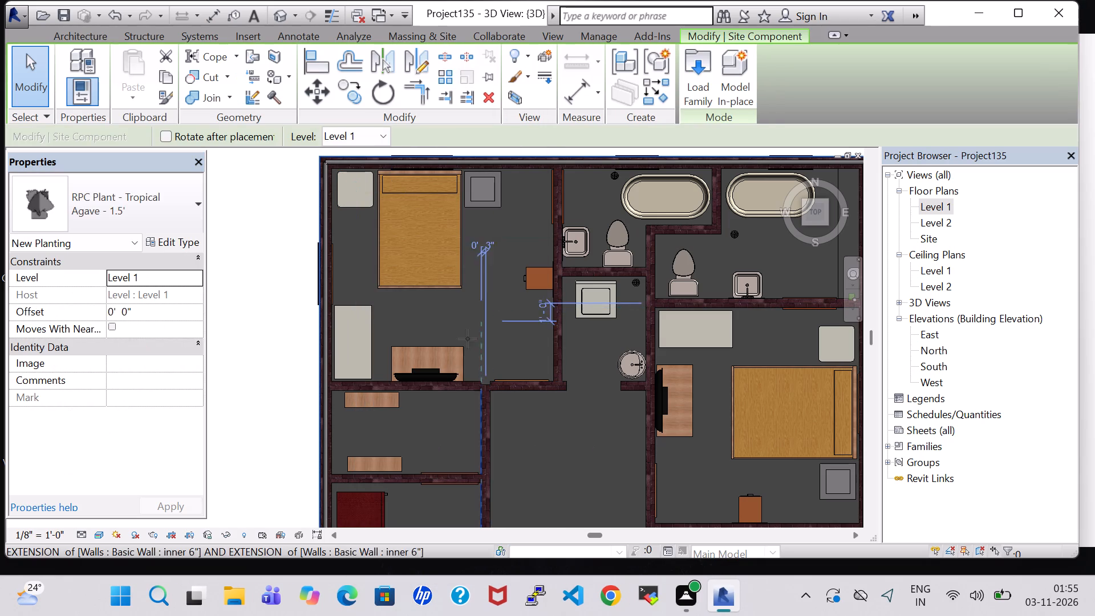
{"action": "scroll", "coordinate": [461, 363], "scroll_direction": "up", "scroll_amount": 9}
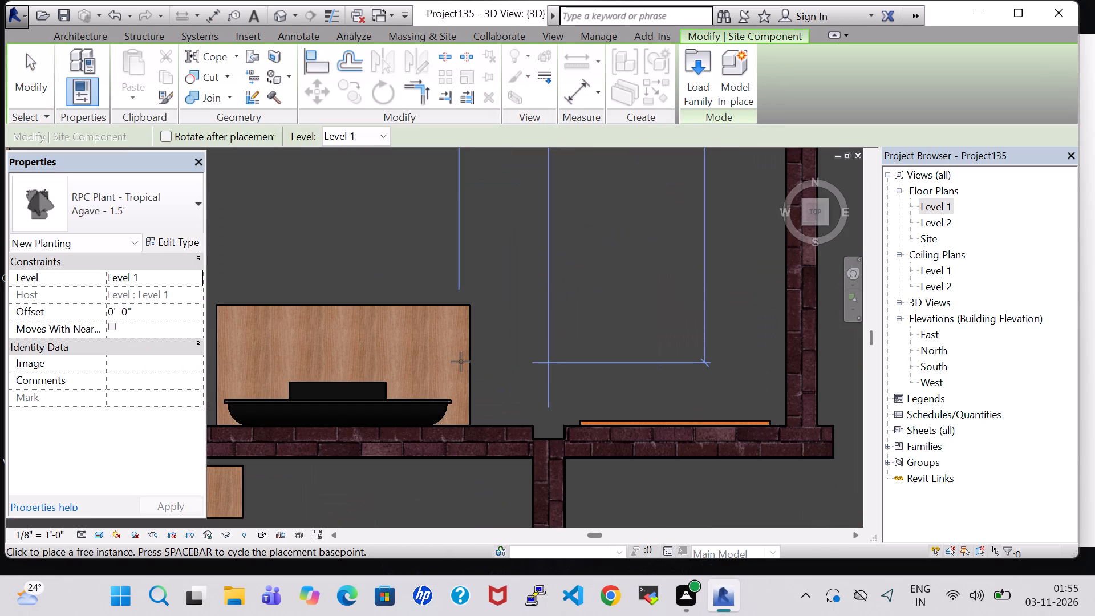
In the Level 1 floor plan, place two similar RPC Tropical Agave - 1.5' plants at both ends of Bedroom-1's TV table.
{"action": "double_click", "coordinate": [933, 209]}
{"action": "scroll", "coordinate": [536, 237], "scroll_direction": "down", "scroll_amount": 12}
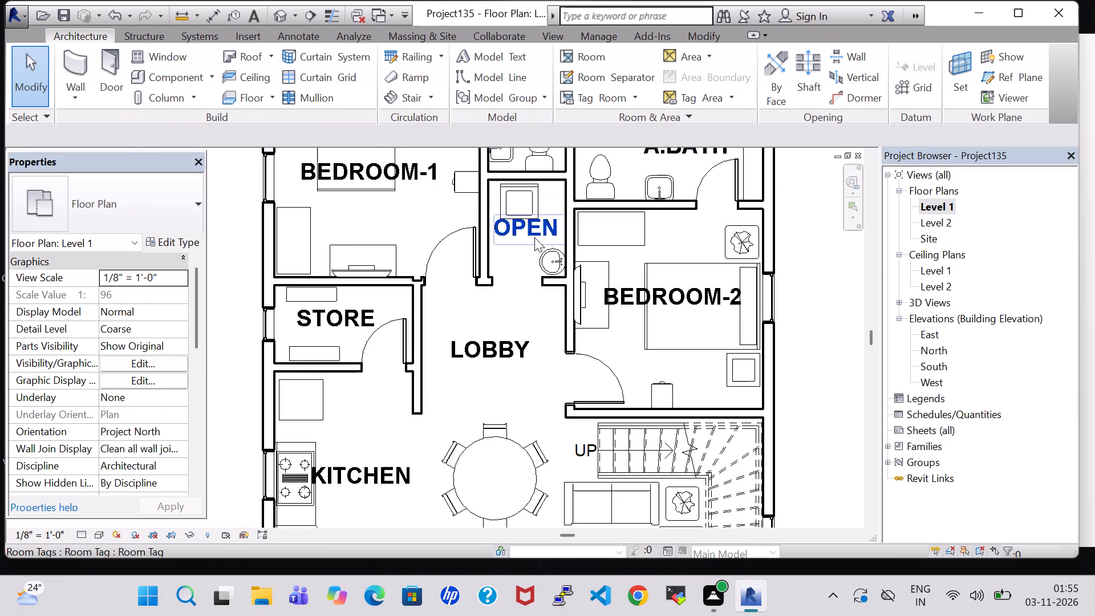
{"action": "scroll", "coordinate": [534, 237], "scroll_direction": "down", "scroll_amount": 2}
{"action": "middle_click_drag", "start_coordinate": [486, 216], "coordinate": [530, 306]}
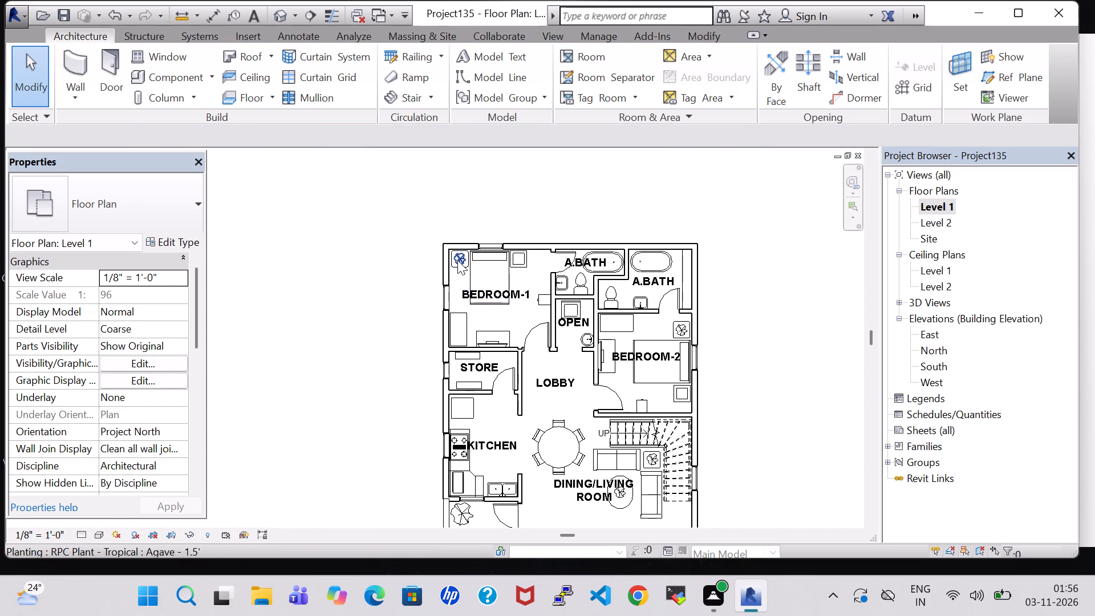
{"action": "left_click", "coordinate": [457, 260]}
{"action": "right_click", "coordinate": [457, 260]}
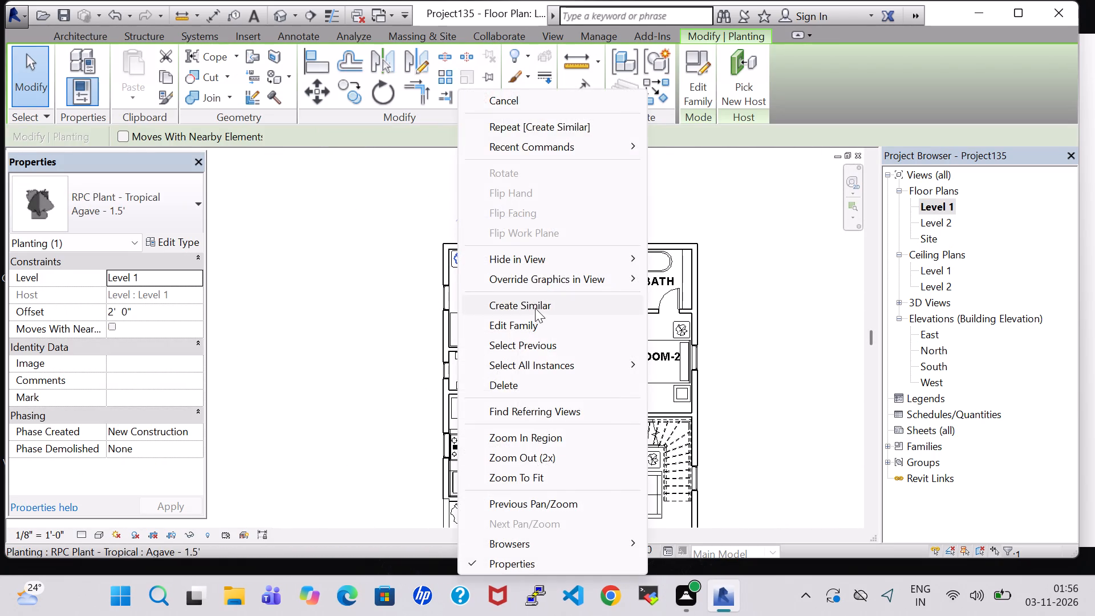
{"action": "left_click", "coordinate": [536, 309]}
{"action": "scroll", "coordinate": [530, 325], "scroll_direction": "up", "scroll_amount": 9}
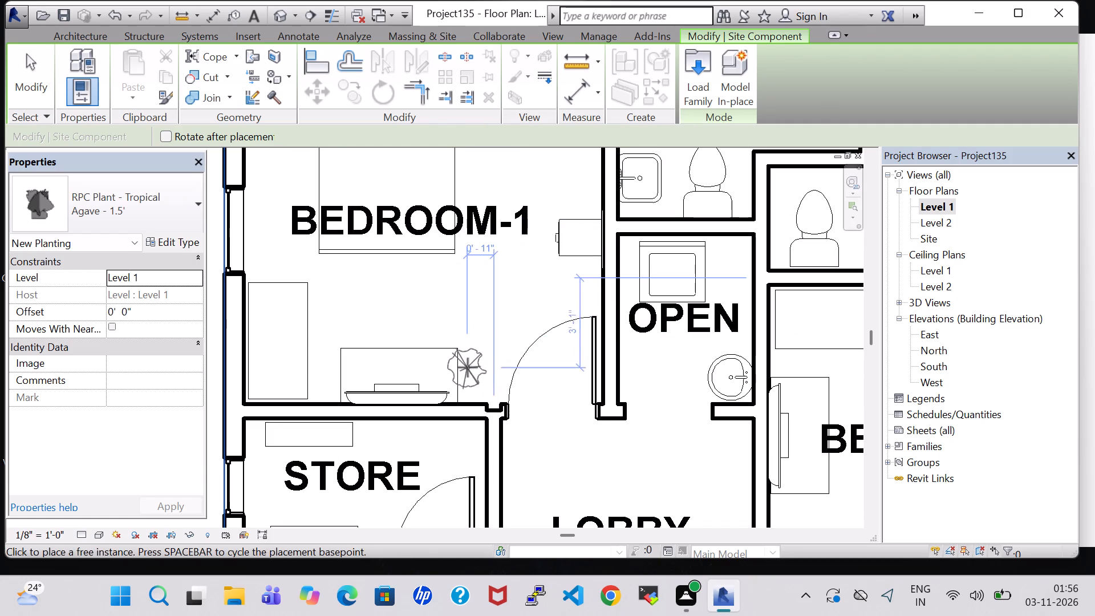
{"action": "left_click", "coordinate": [462, 368]}
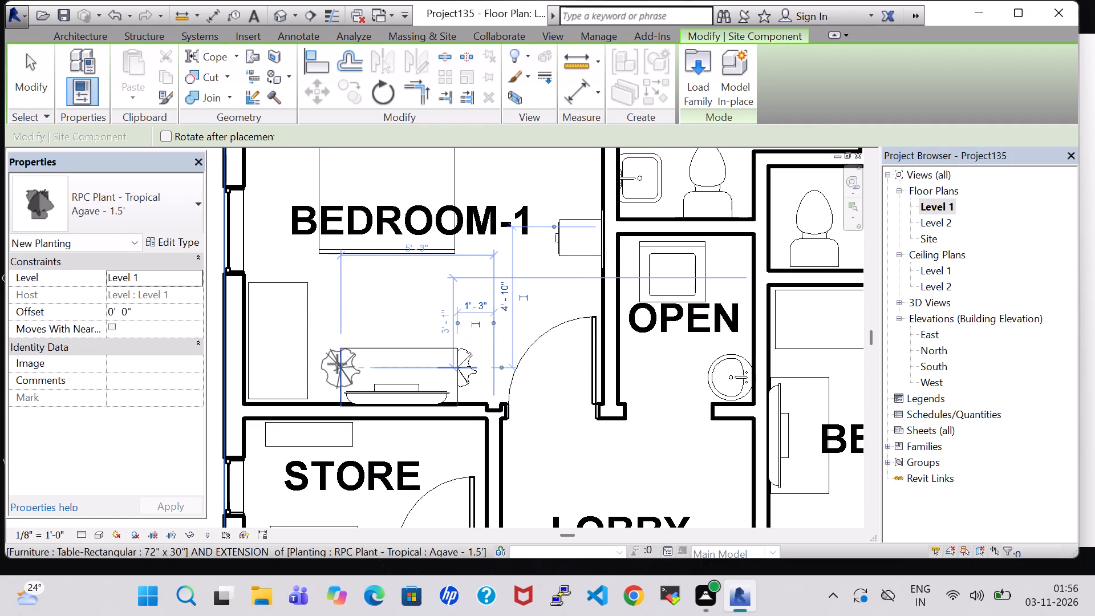
{"action": "left_click", "coordinate": [337, 364]}
{"action": "key", "text": "Escape"}
{"action": "key", "text": "Escape"}
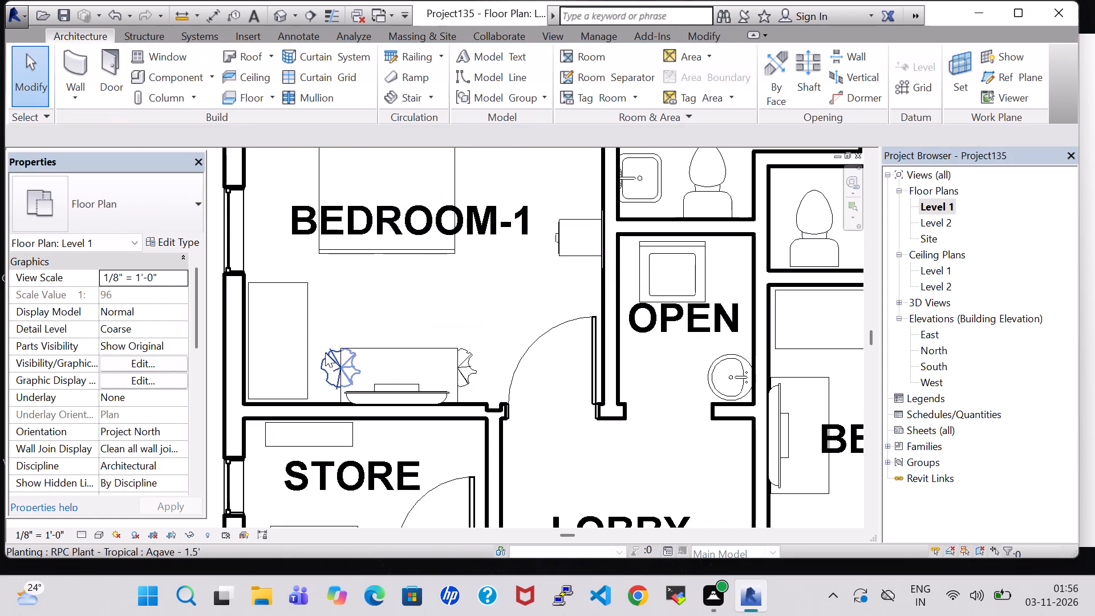
Set the offset of the new Agave plant at the west end of Bedroom-1's TV table to 2' 0".
{"action": "left_click", "coordinate": [325, 352]}
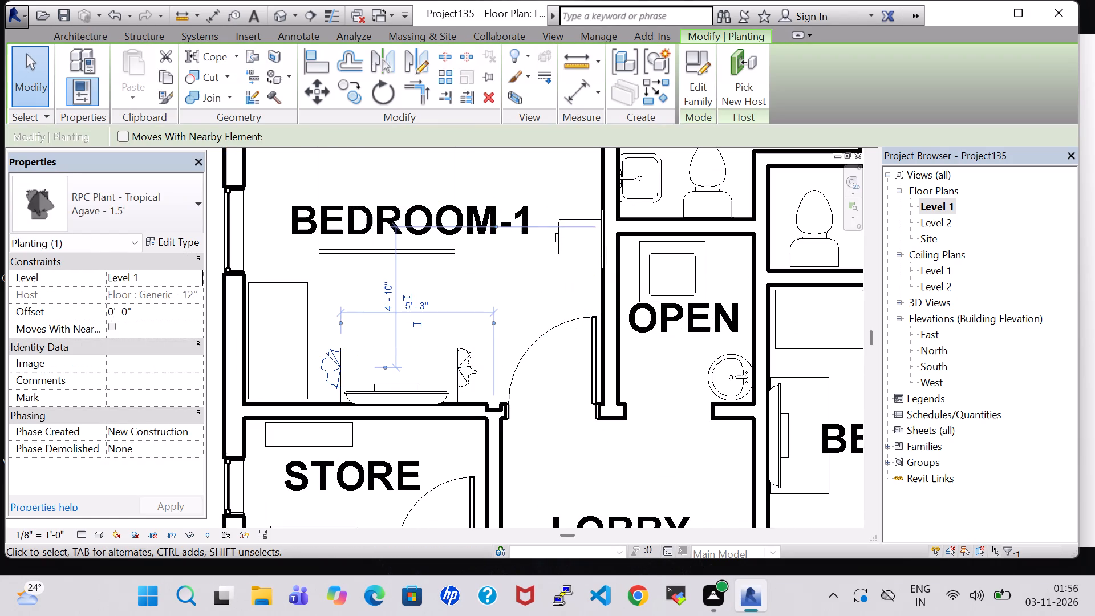
{"action": "left_click", "coordinate": [116, 314]}
{"action": "key", "text": "Left"}
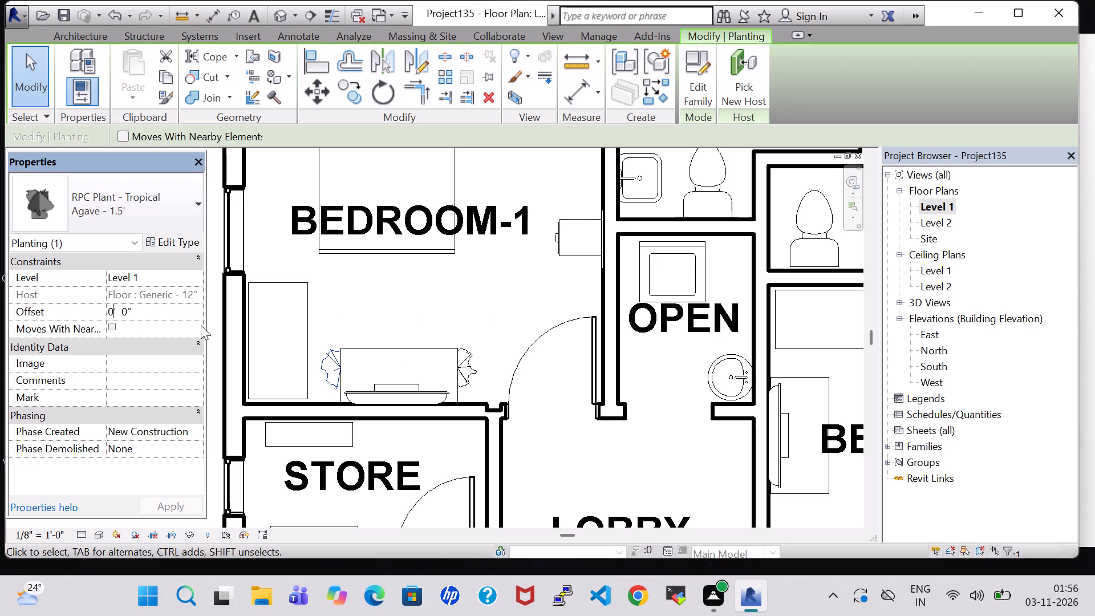
{"action": "key", "text": "BackSpace"}
{"action": "key", "text": "2"}
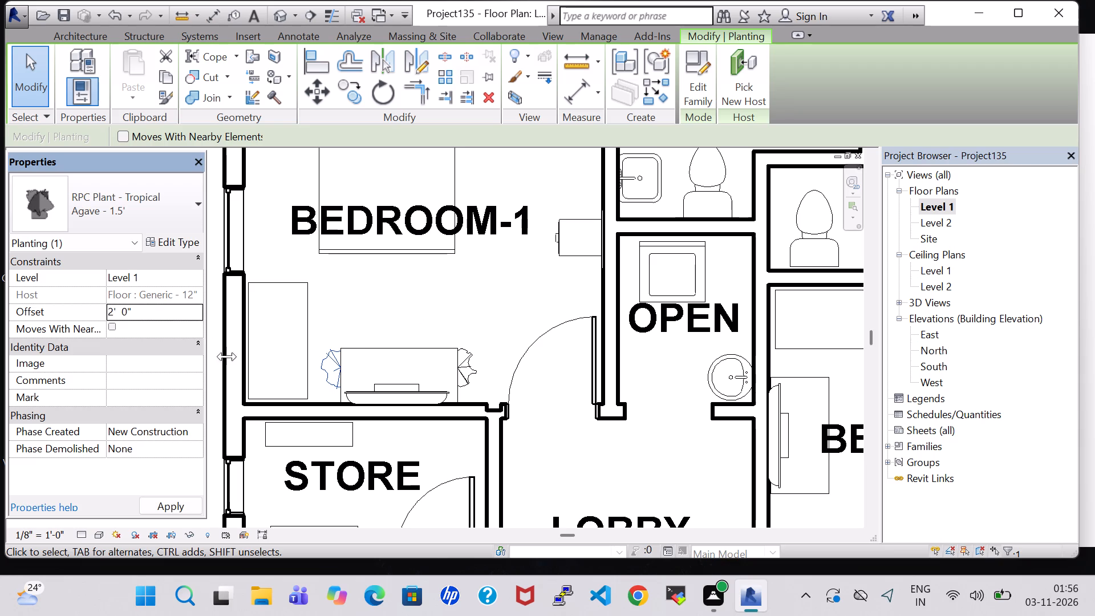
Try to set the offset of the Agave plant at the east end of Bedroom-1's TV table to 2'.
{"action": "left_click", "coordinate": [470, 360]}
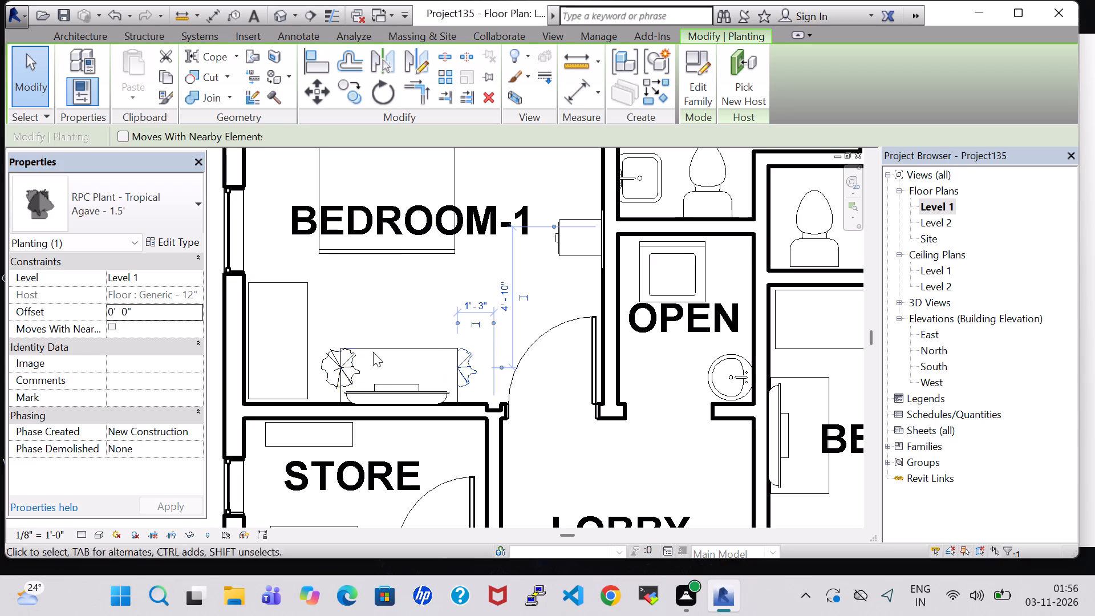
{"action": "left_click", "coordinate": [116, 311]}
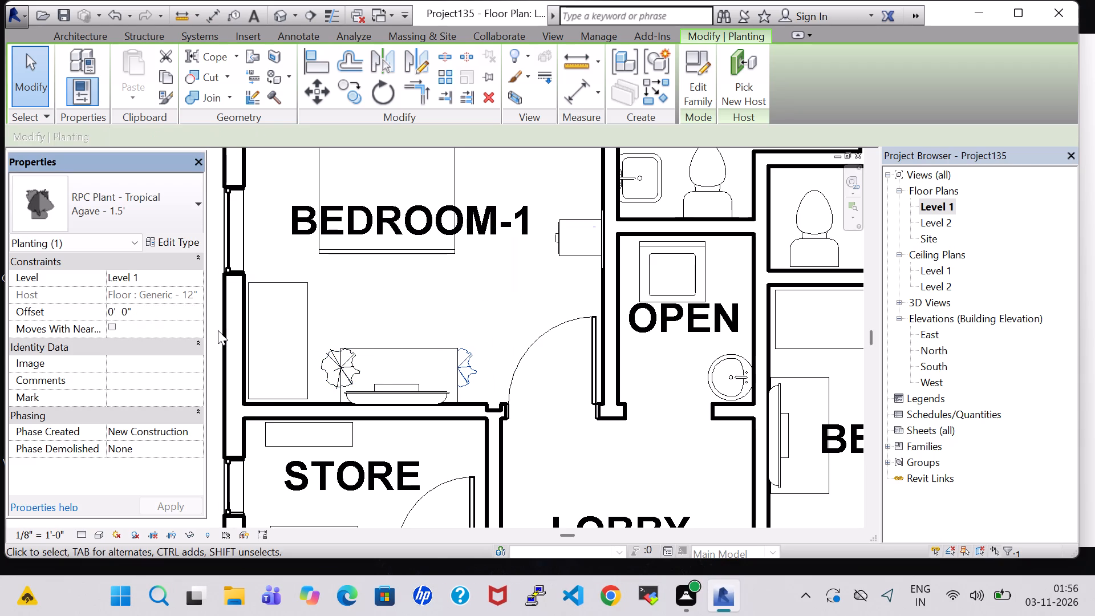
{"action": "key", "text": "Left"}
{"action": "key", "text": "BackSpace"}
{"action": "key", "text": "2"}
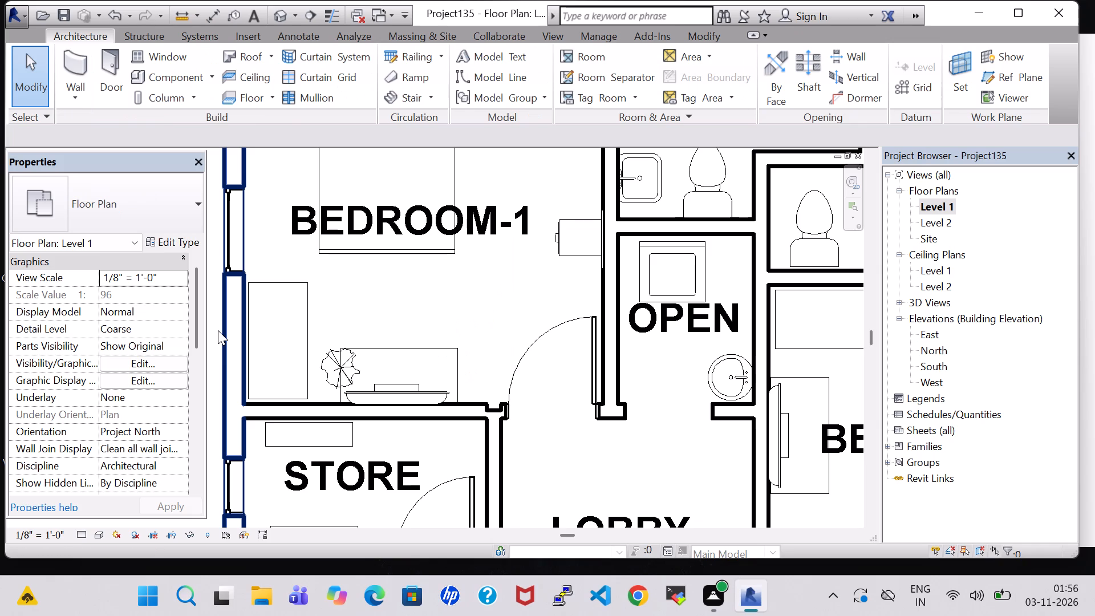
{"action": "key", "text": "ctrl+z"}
Set the offset of the Agave plant at the east end of Bedroom-1's TV table to 2' 0".
{"action": "left_click", "coordinate": [468, 374]}
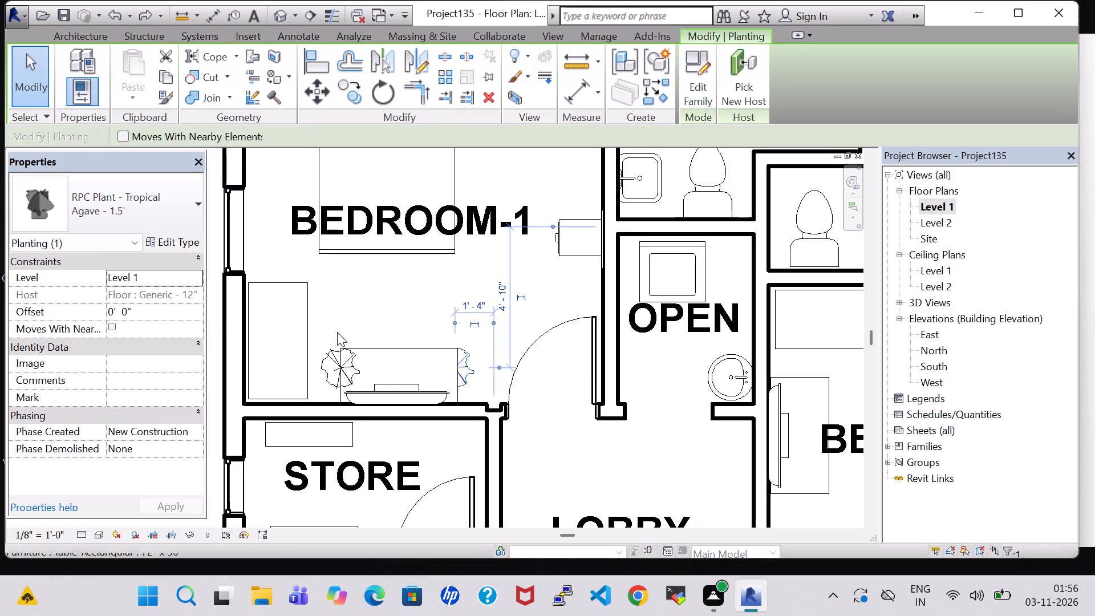
{"action": "left_click", "coordinate": [113, 309]}
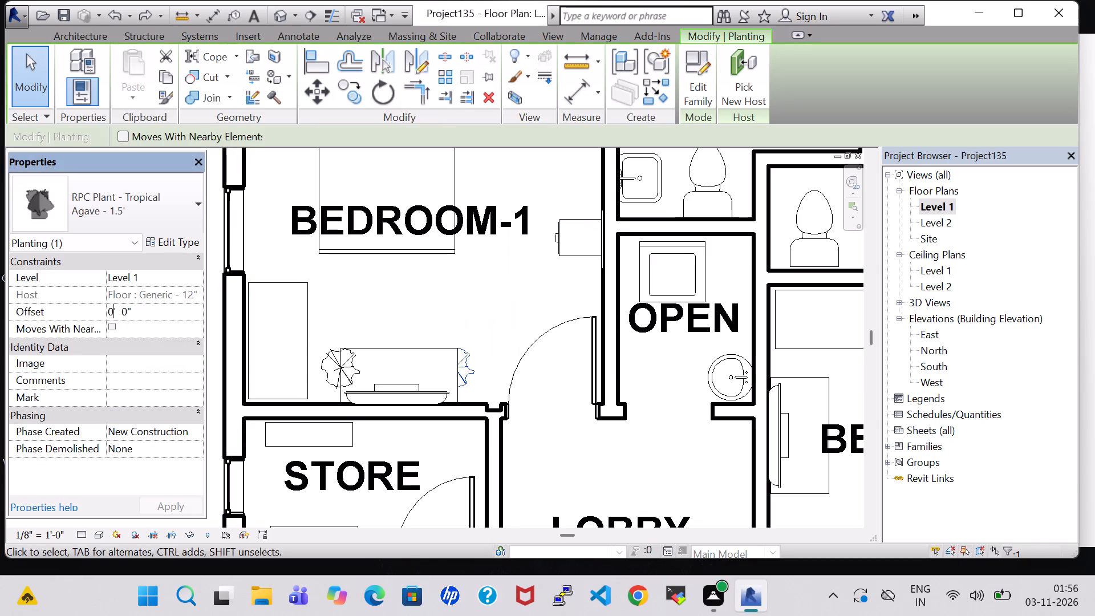
{"action": "key", "text": "BackSpace"}
{"action": "key", "text": "2"}
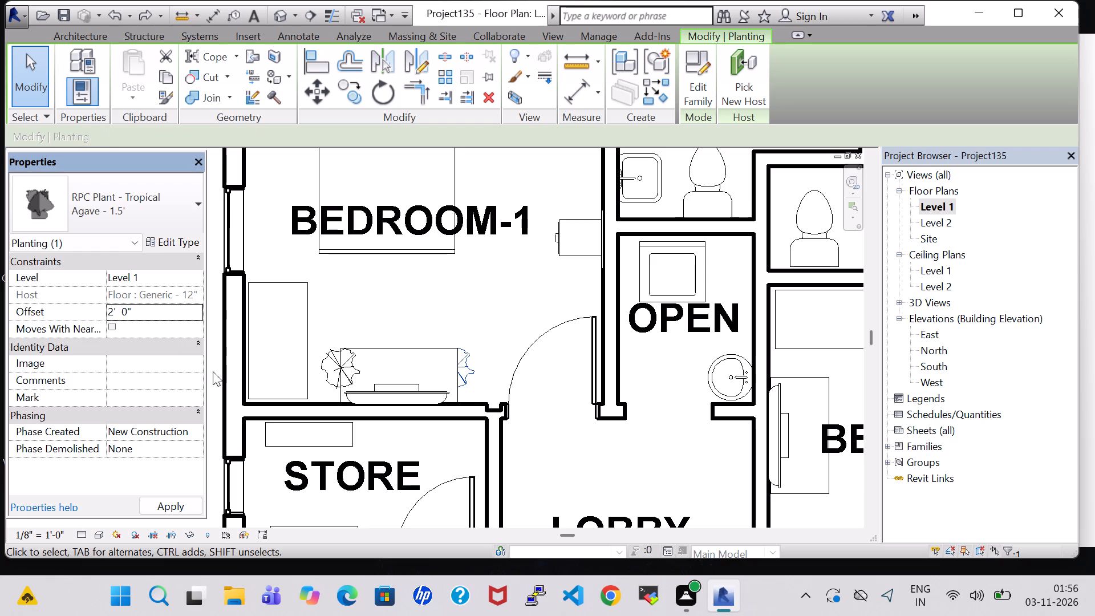
{"action": "left_click", "coordinate": [399, 327]}
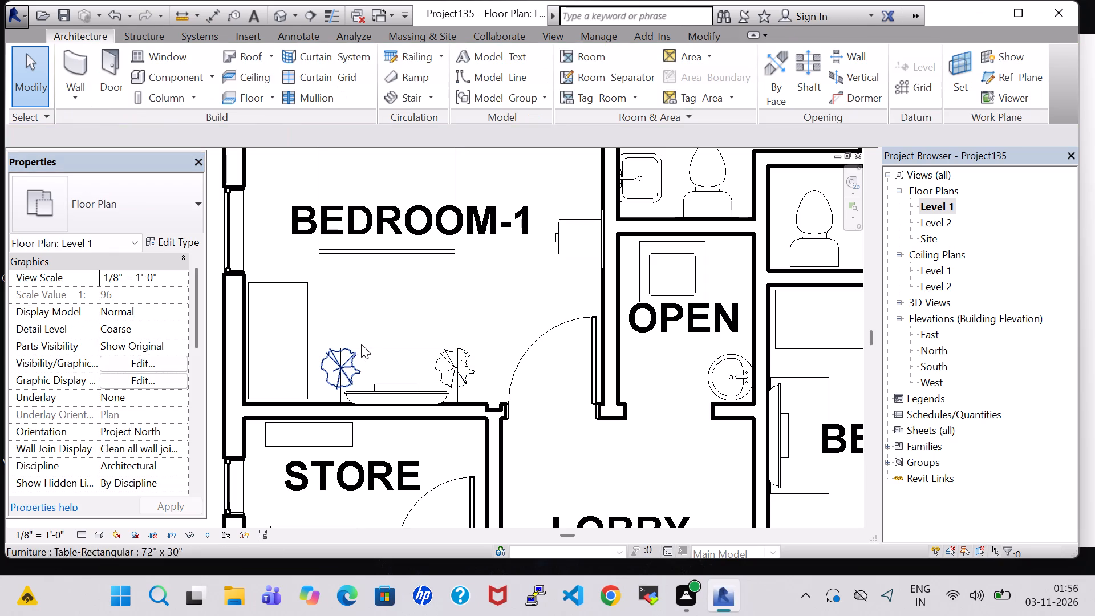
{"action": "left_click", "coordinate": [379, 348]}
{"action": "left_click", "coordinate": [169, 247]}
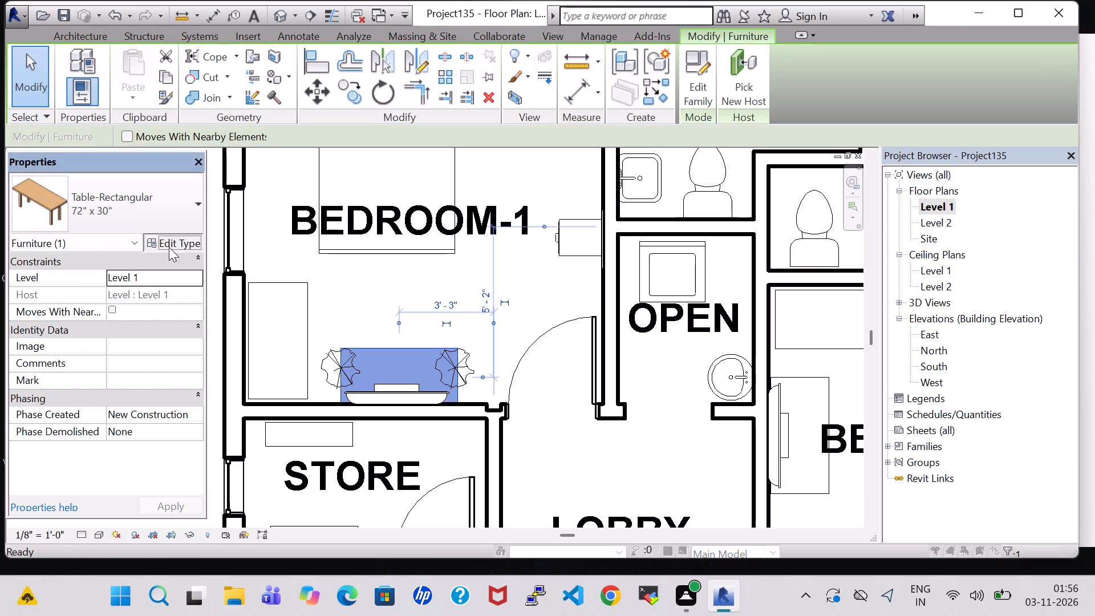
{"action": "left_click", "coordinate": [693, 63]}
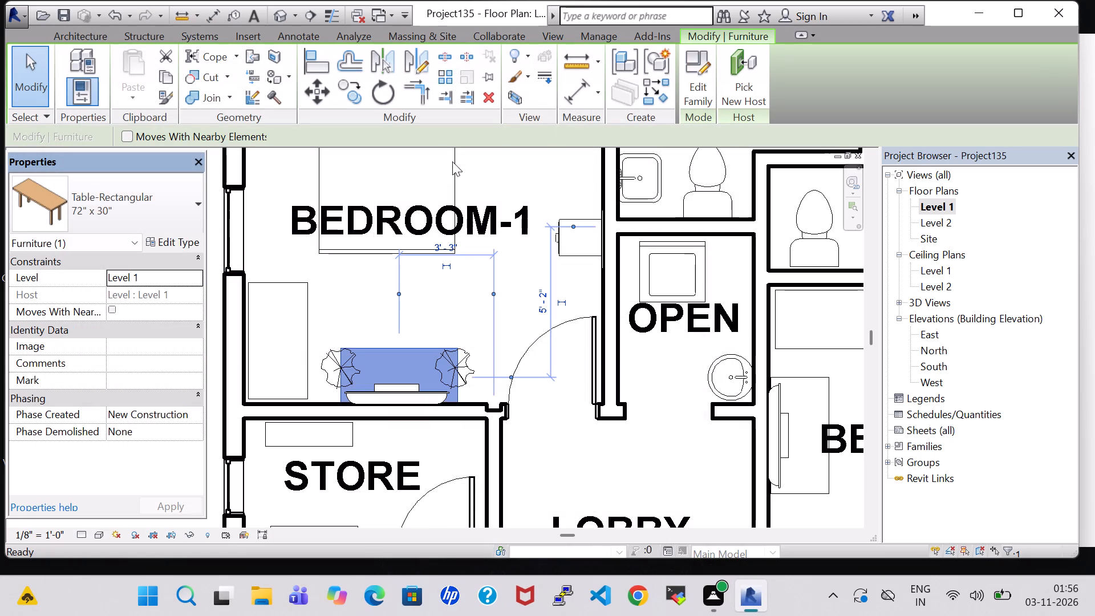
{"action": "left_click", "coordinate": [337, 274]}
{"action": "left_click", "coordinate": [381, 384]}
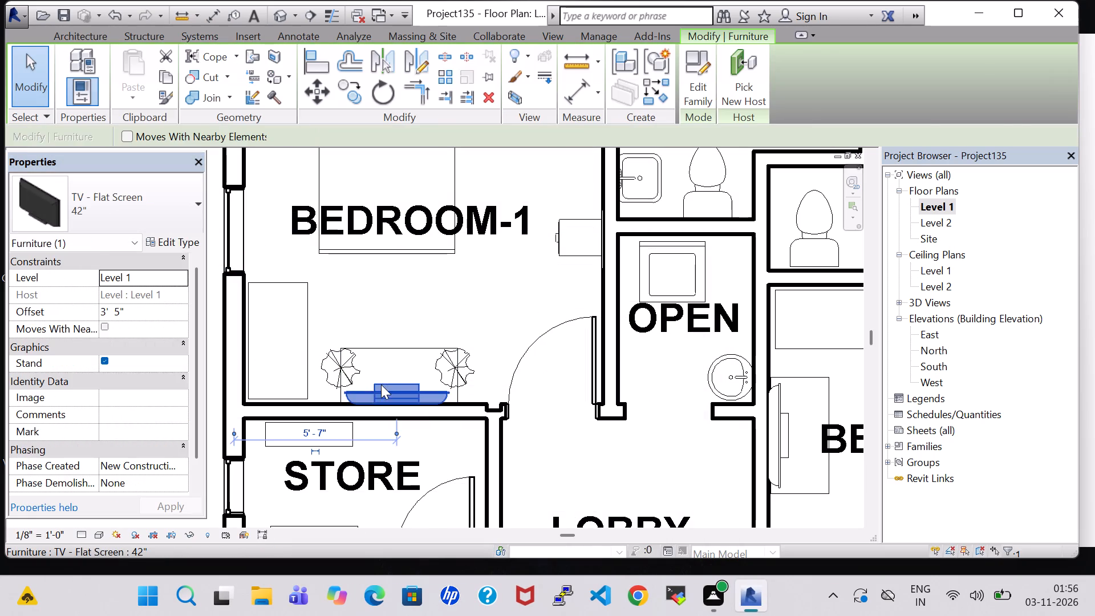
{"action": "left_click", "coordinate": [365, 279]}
Nudge both Agave plants on Bedroom-1's TV table slightly north and inward, moving the west one east and the east one west.
{"action": "left_click", "coordinate": [337, 360]}
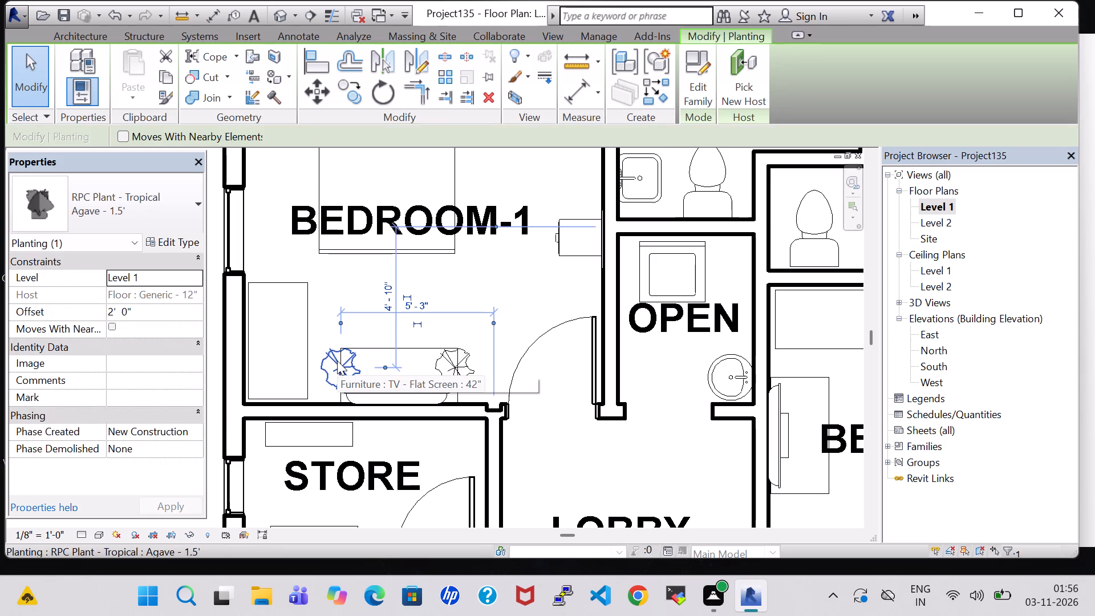
{"action": "key", "text": "Up"}
{"action": "key", "text": "Right"}
{"action": "key", "text": "Right"}
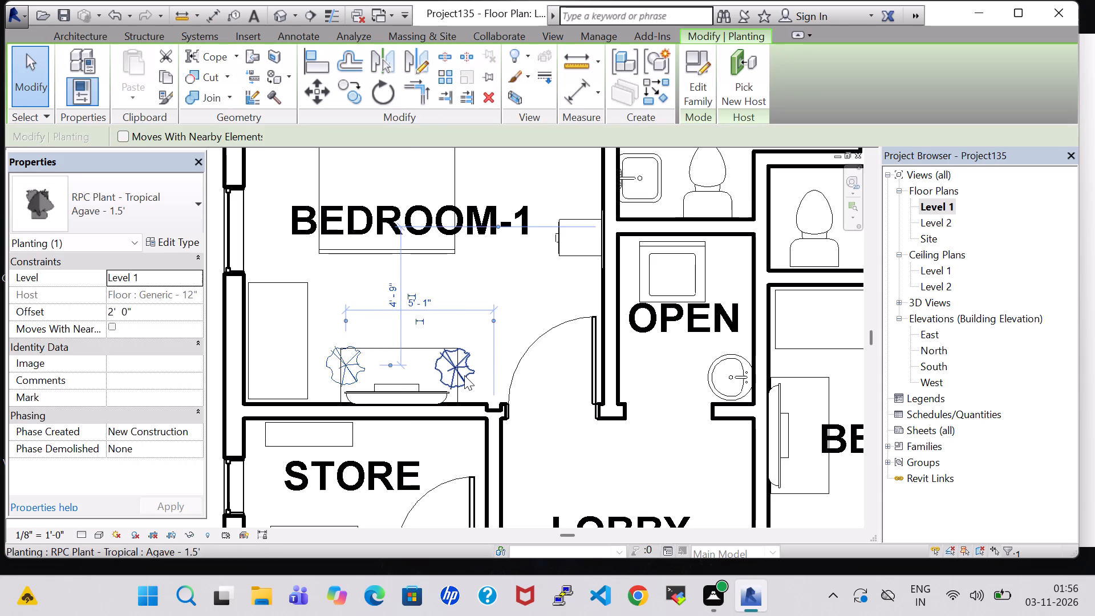
{"action": "left_click", "coordinate": [464, 375]}
{"action": "key", "text": "Up"}
{"action": "key", "text": "Left"}
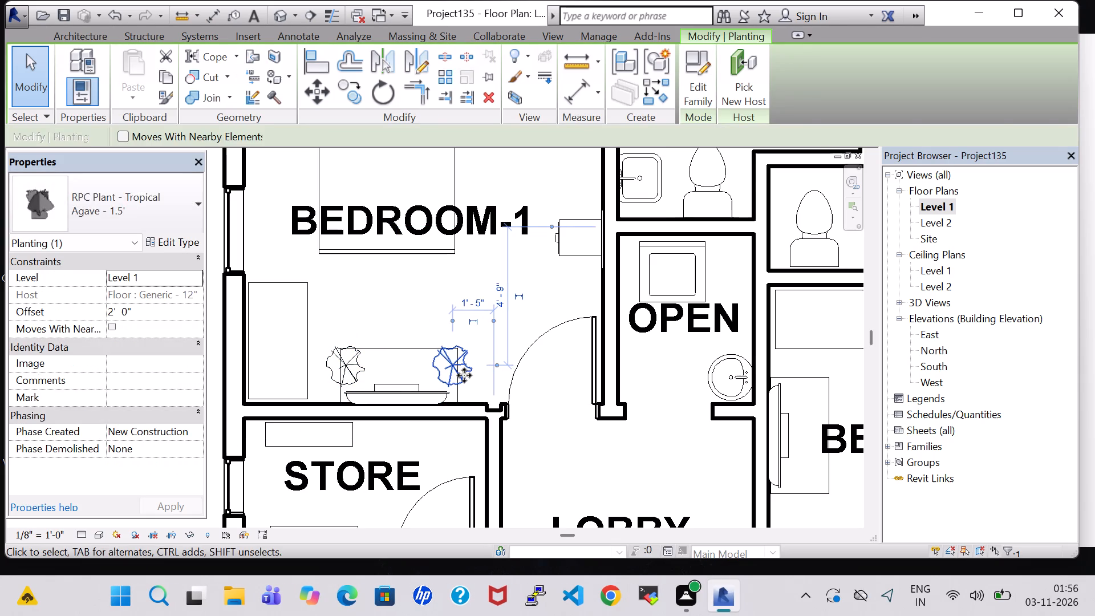
{"action": "key", "text": "Left"}
{"action": "left_click", "coordinate": [396, 283]}
Place a similar RPC Tropical Agave - 1.5' plant at the north end of Bedroom-2's TV table.
{"action": "scroll", "coordinate": [396, 283], "scroll_direction": "down", "scroll_amount": 6}
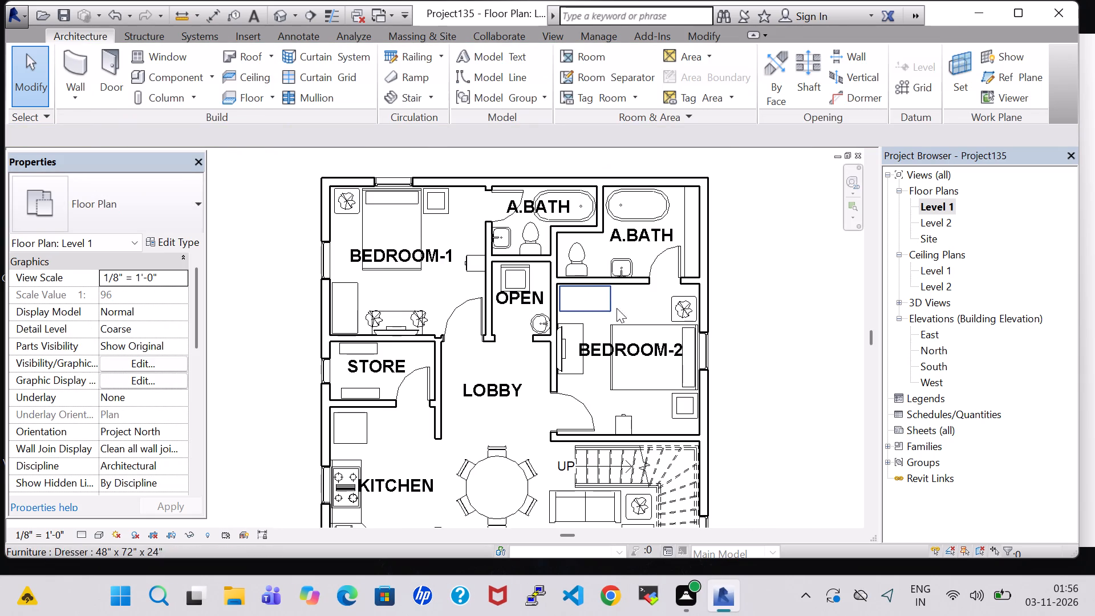
{"action": "scroll", "coordinate": [621, 368], "scroll_direction": "up", "scroll_amount": 3}
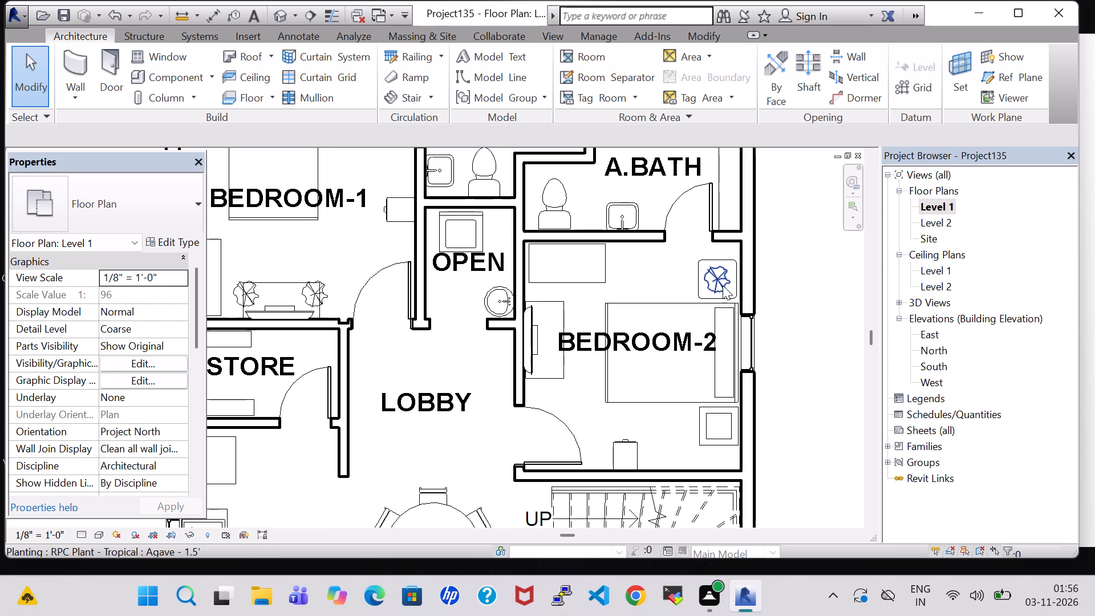
{"action": "left_click", "coordinate": [720, 281]}
{"action": "right_click", "coordinate": [720, 281]}
{"action": "left_click", "coordinate": [782, 310]}
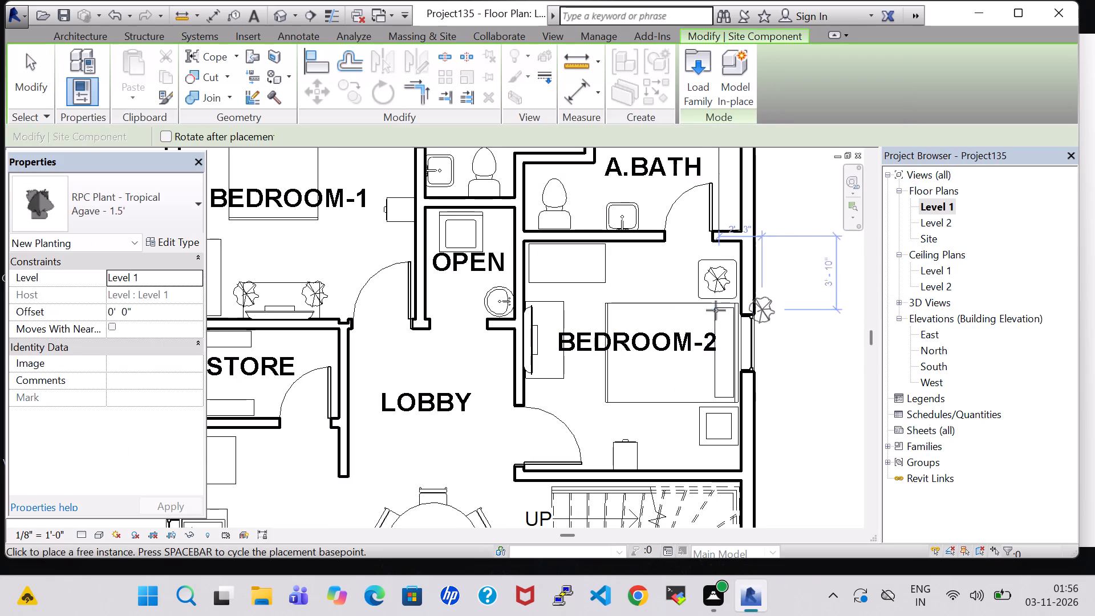
{"action": "scroll", "coordinate": [554, 307], "scroll_direction": "up", "scroll_amount": 10}
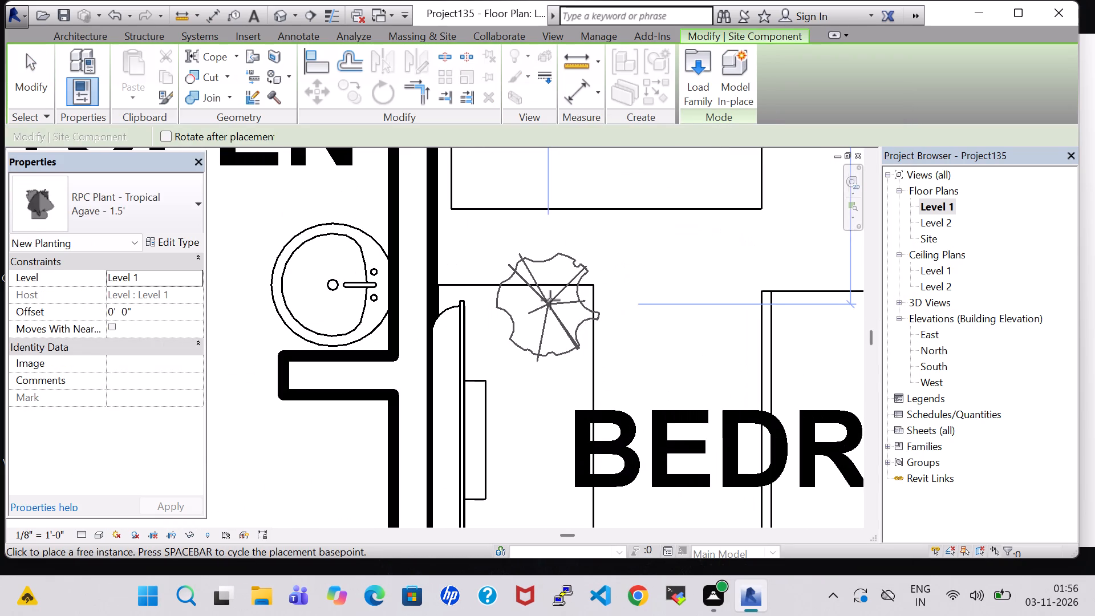
{"action": "left_click", "coordinate": [541, 288]}
{"action": "key", "text": "Escape"}
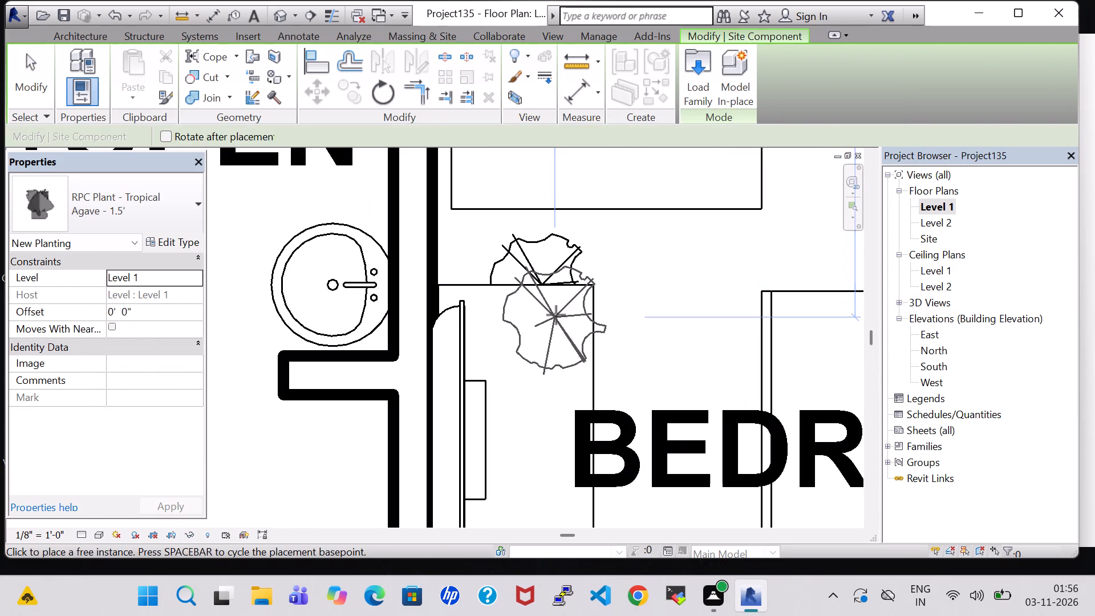
{"action": "key", "text": "Escape"}
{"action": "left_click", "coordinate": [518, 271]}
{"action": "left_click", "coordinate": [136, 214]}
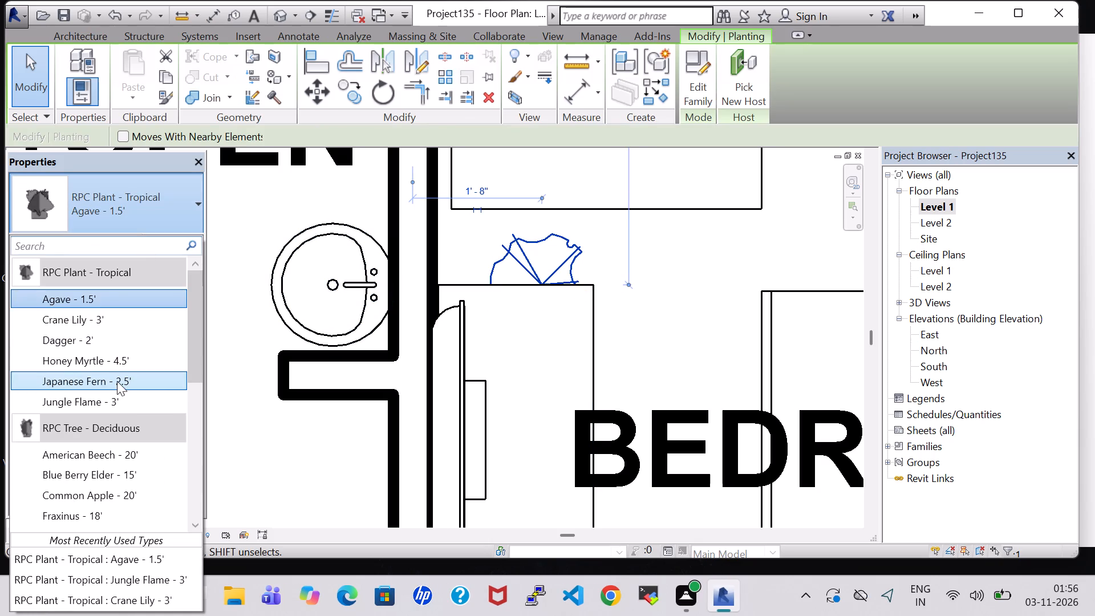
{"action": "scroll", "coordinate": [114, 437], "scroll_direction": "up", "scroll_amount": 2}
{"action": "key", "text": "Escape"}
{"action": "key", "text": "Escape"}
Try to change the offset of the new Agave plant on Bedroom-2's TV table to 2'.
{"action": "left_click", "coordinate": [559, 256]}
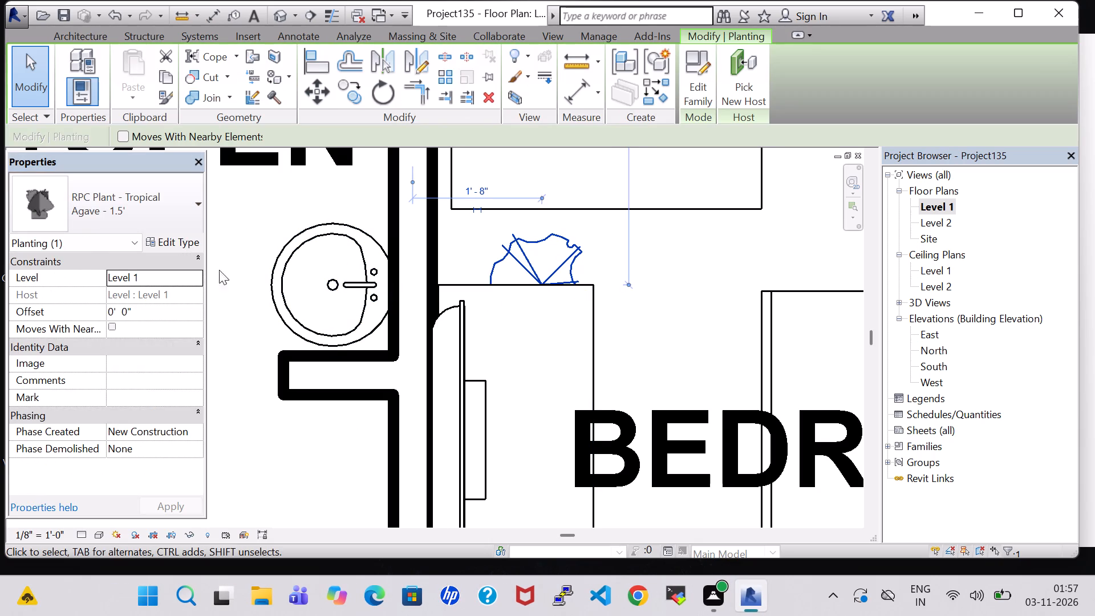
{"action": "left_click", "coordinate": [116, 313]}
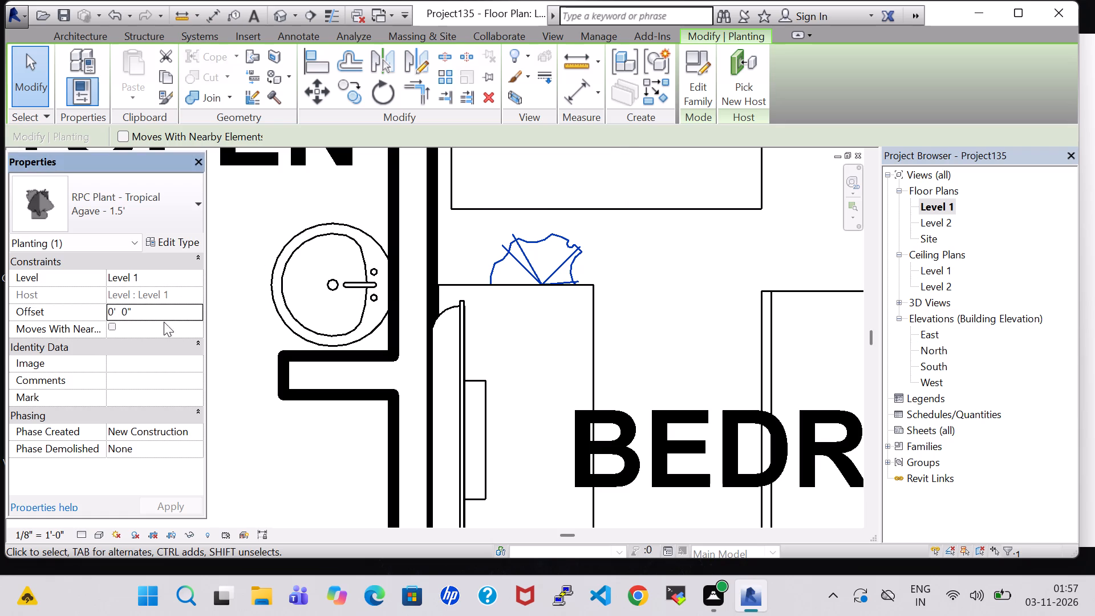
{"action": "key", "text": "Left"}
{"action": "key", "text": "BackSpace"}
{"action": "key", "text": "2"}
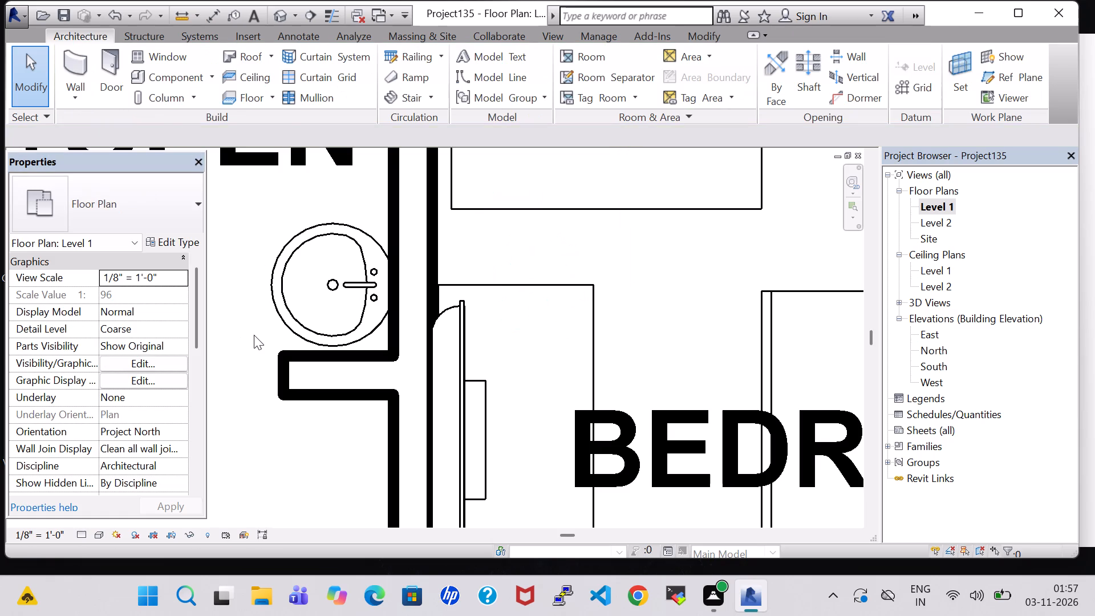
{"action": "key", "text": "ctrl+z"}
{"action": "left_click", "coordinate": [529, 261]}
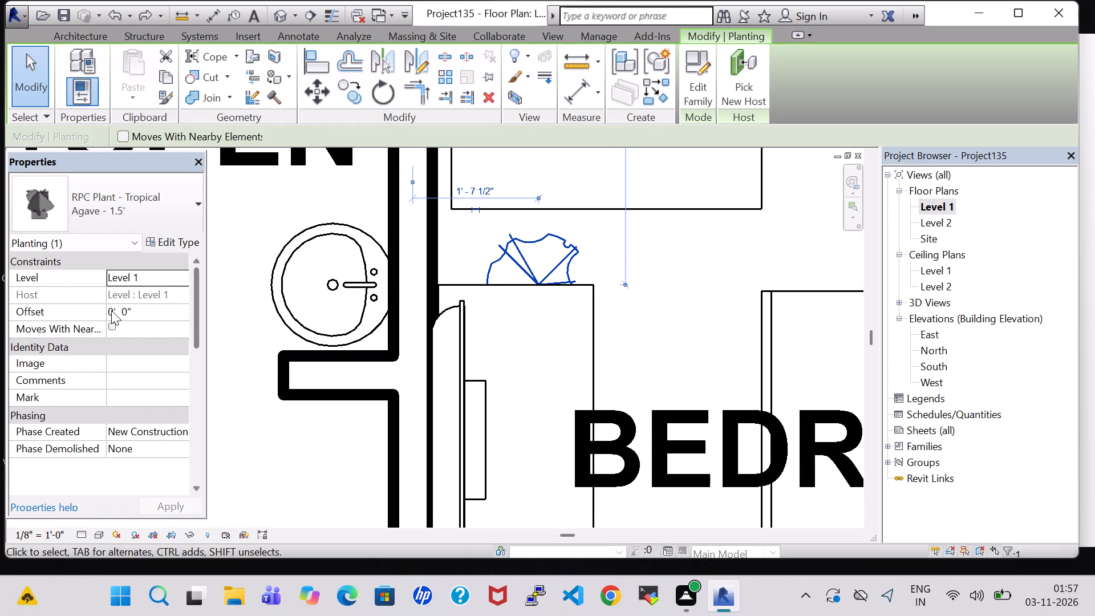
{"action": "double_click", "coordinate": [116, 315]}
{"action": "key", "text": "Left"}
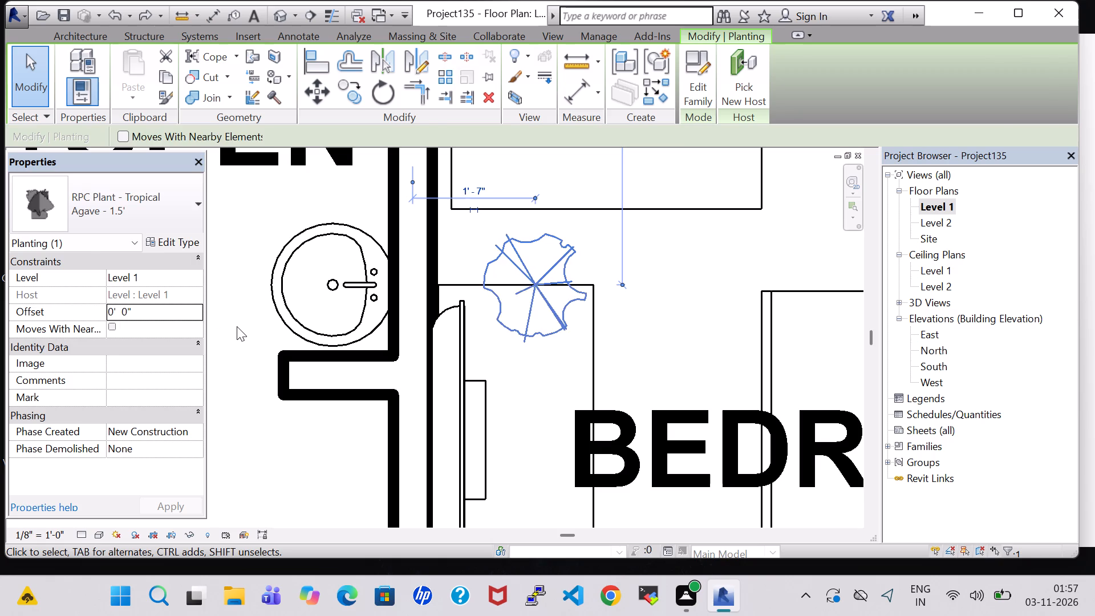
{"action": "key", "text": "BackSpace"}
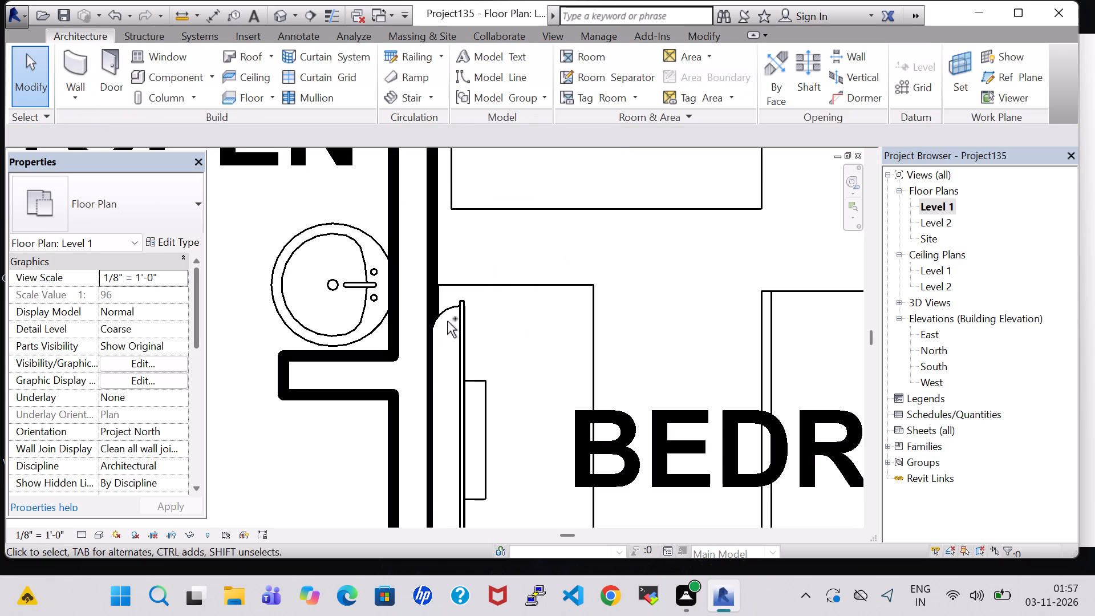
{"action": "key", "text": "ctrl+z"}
Set the offset of the new Agave plant at the north end of Bedroom-2's TV table to 2' 0".
{"action": "left_click", "coordinate": [504, 256]}
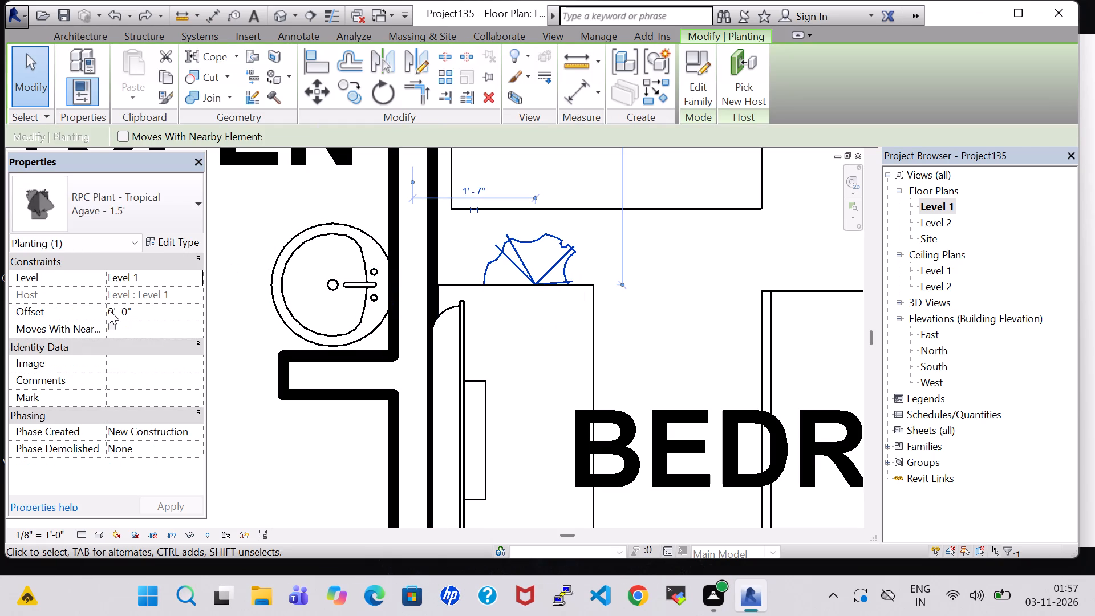
{"action": "left_click", "coordinate": [116, 313]}
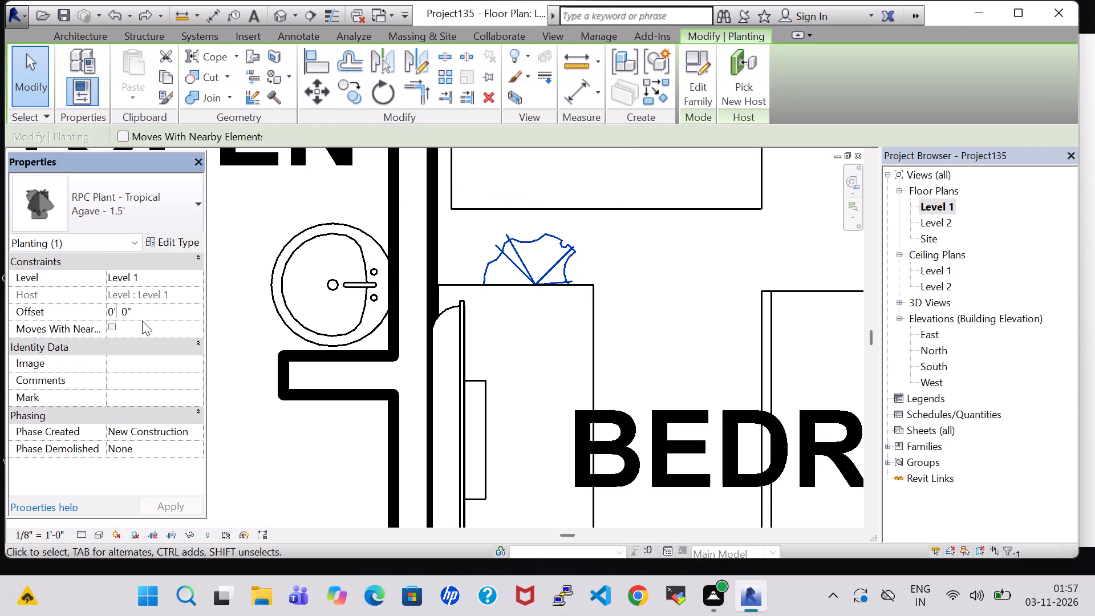
{"action": "key", "text": "Left"}
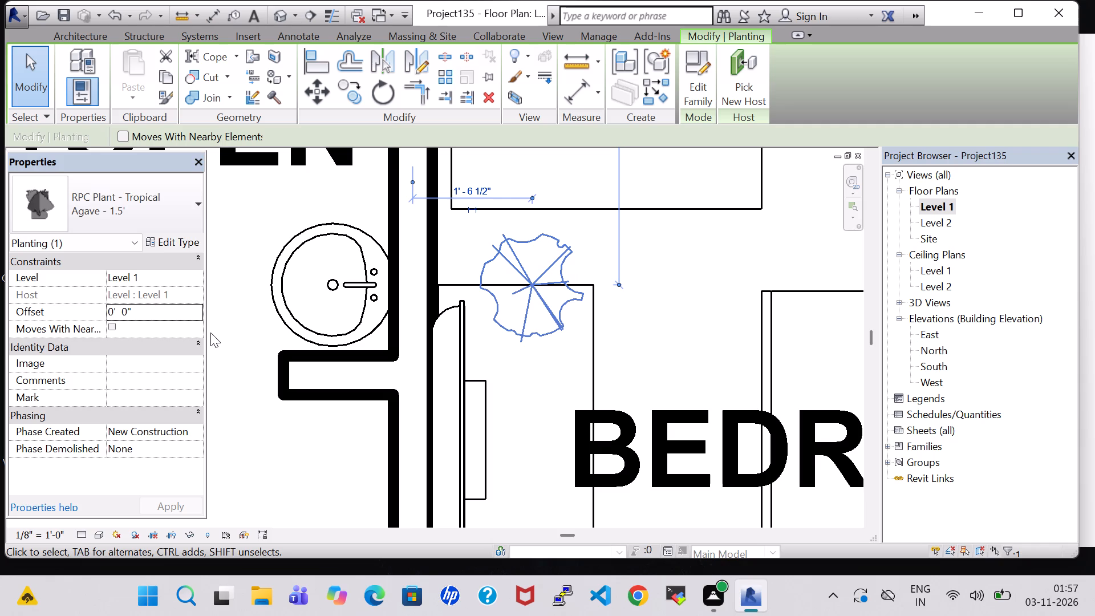
{"action": "left_click", "coordinate": [111, 309]}
{"action": "left_click", "coordinate": [111, 309]}
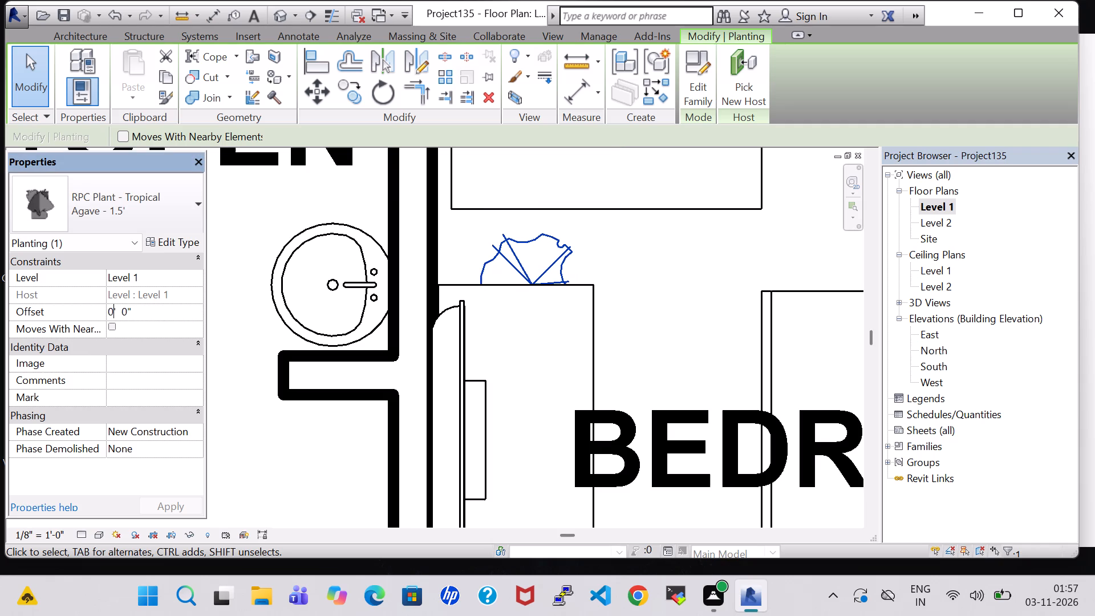
{"action": "key", "text": "BackSpace"}
{"action": "key", "text": "2"}
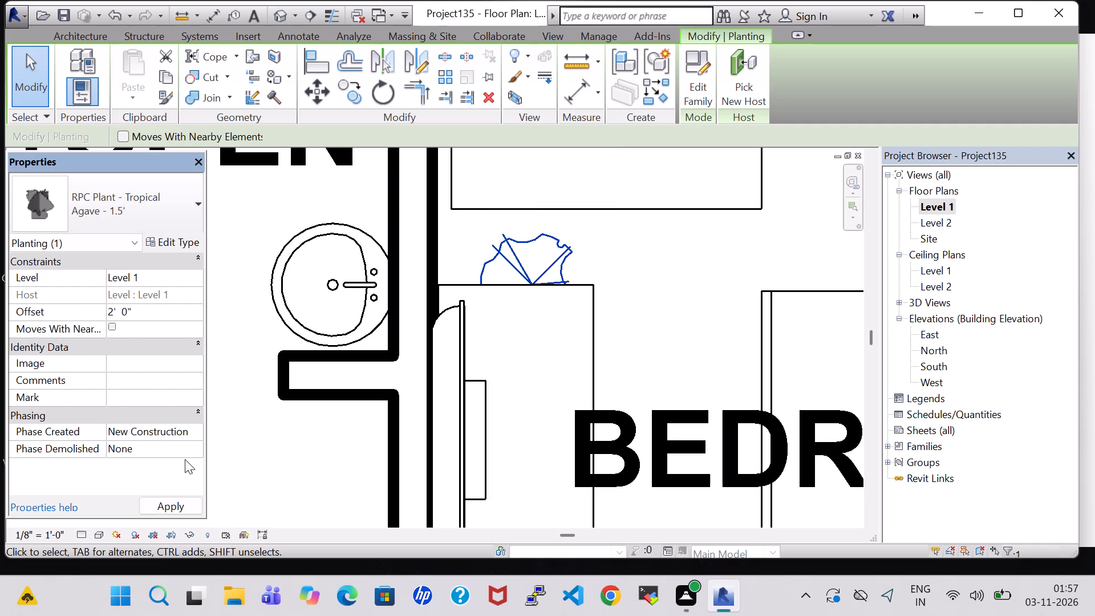
{"action": "left_click", "coordinate": [185, 510]}
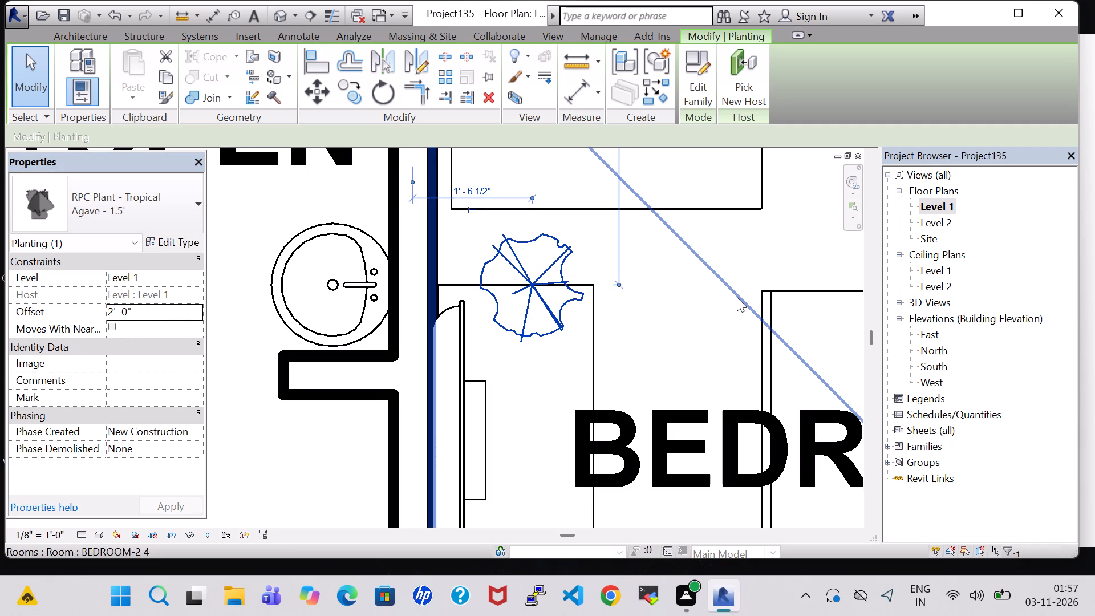
Nudge the Agave plant at the north end of Bedroom-2's TV table slightly south and east, further onto the tabletop.
{"action": "key", "text": "Down"}
{"action": "key", "text": "Down"}
{"action": "key", "text": "Down"}
{"action": "key", "text": "Right"}
{"action": "key", "text": "Right"}
{"action": "key", "text": "Right"}
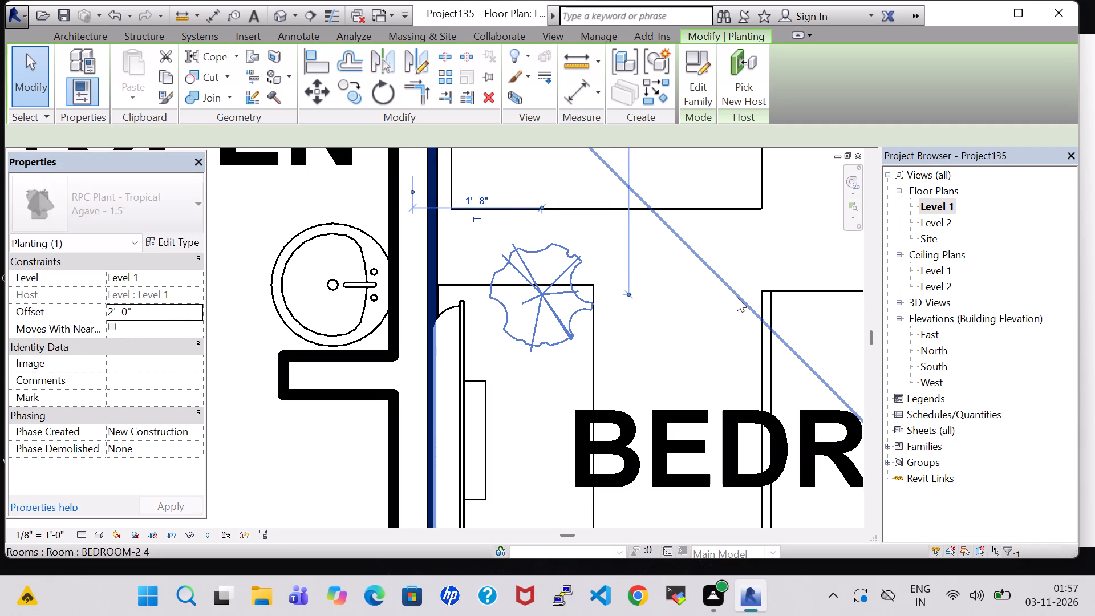
{"action": "key", "text": "Right"}
{"action": "key", "text": "Down"}
{"action": "left_click", "coordinate": [664, 288]}
{"action": "scroll", "coordinate": [664, 288], "scroll_direction": "down", "scroll_amount": 2}
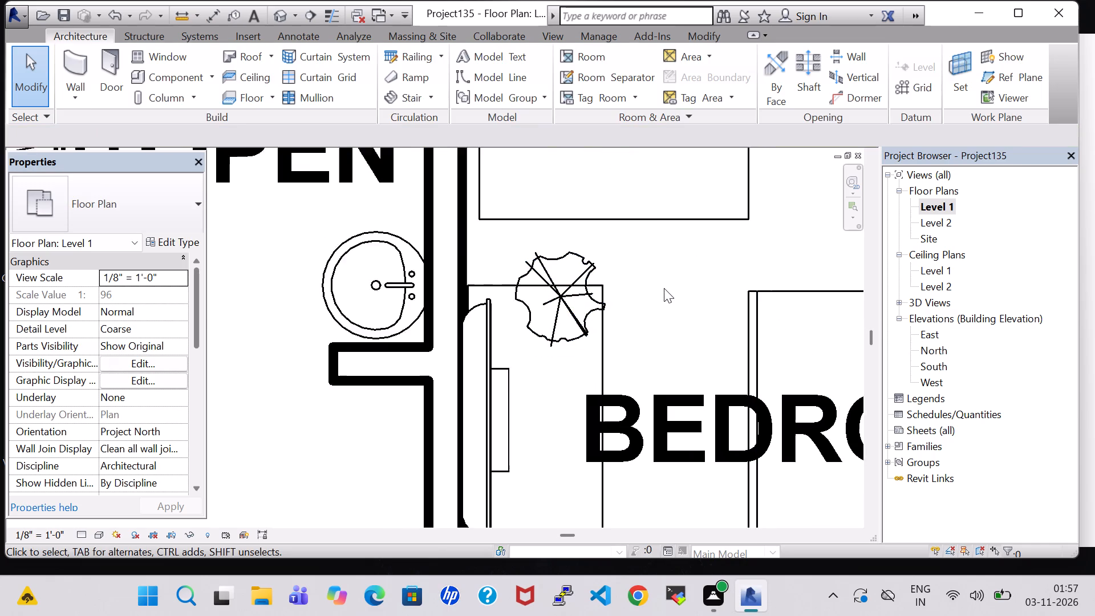
Place a similar RPC Tropical Agave - 1.5' plant at the south end of Bedroom-2's TV table.
{"action": "scroll", "coordinate": [664, 288], "scroll_direction": "down", "scroll_amount": 4}
{"action": "middle_click_drag", "start_coordinate": [664, 288], "coordinate": [634, 202]}
{"action": "left_click", "coordinate": [578, 214]}
{"action": "right_click", "coordinate": [578, 214]}
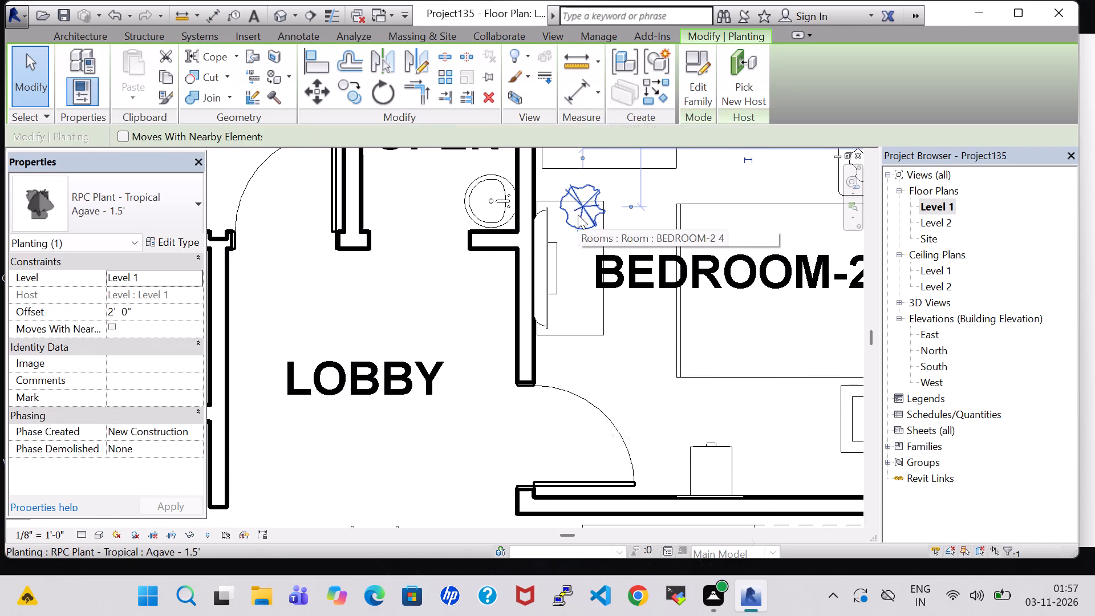
{"action": "left_click", "coordinate": [699, 300]}
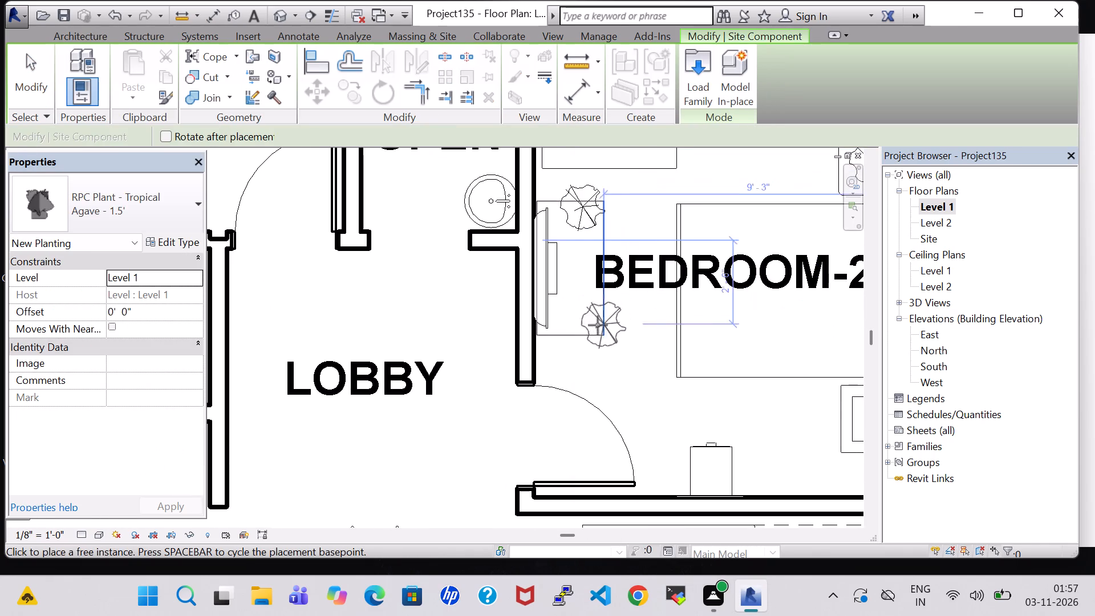
{"action": "left_click", "coordinate": [583, 335]}
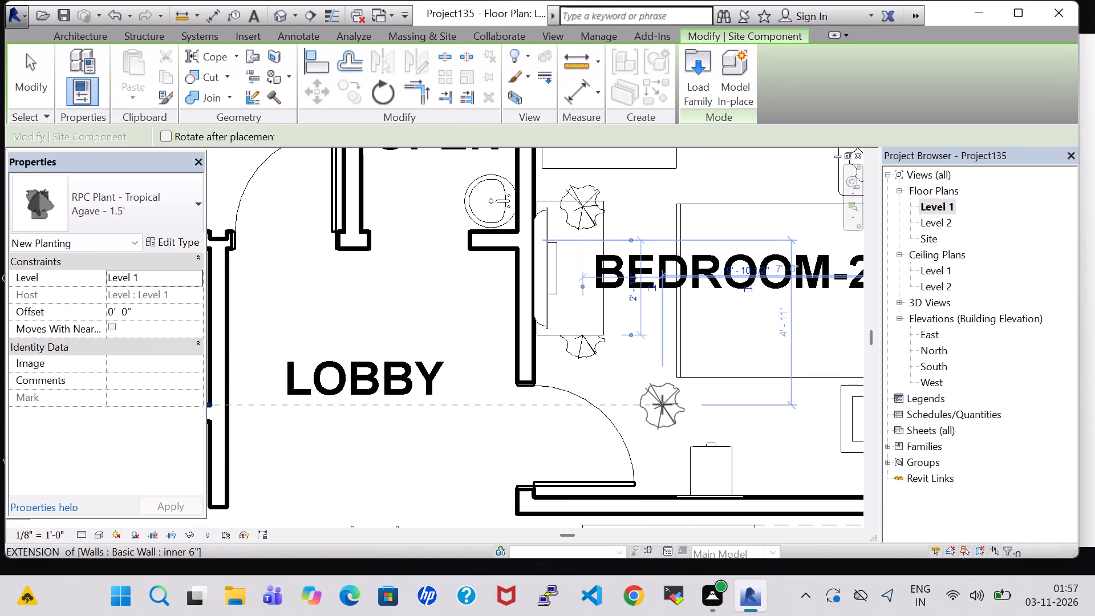
{"action": "key", "text": "Escape"}
{"action": "key", "text": "Escape"}
Set the offset of the new Agave plant at the south end of Bedroom-2's TV table to 2' 0".
{"action": "left_click", "coordinate": [594, 352]}
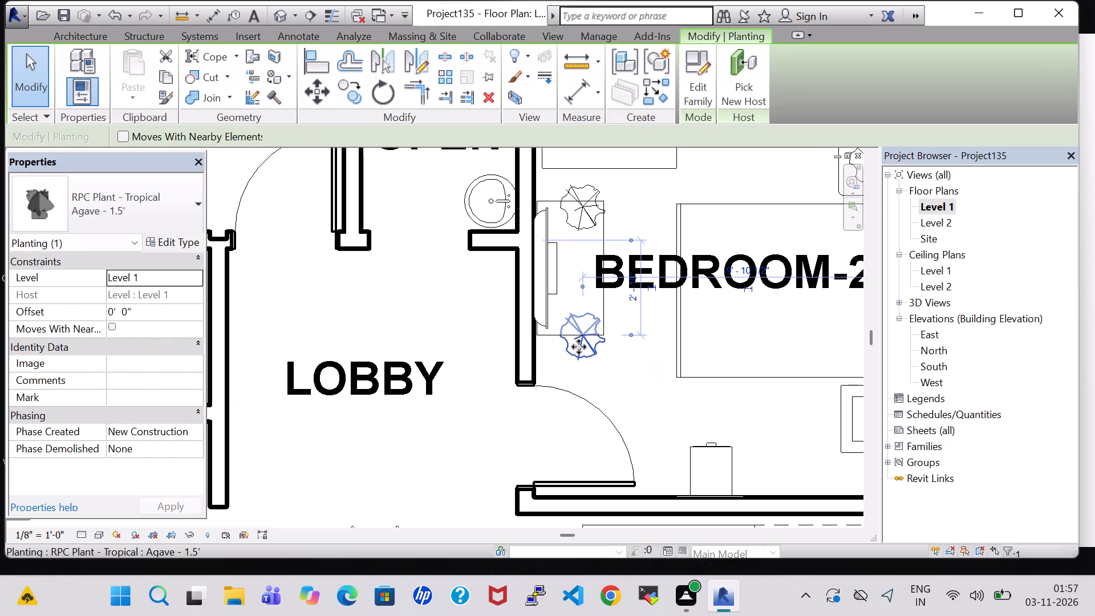
{"action": "left_click", "coordinate": [113, 310]}
{"action": "left_click", "coordinate": [113, 310]}
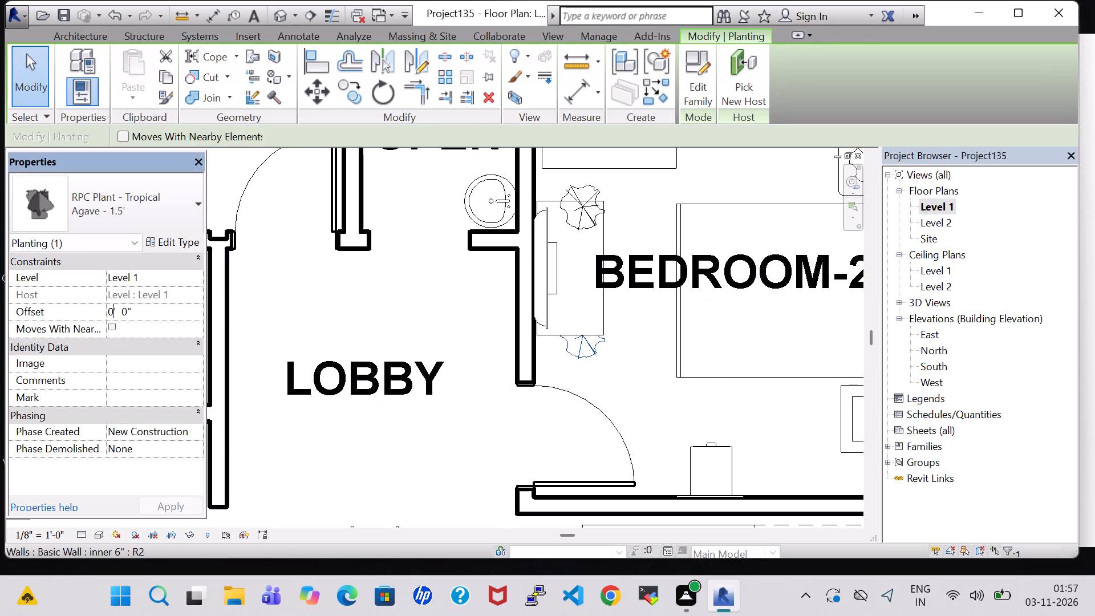
{"action": "key", "text": "BackSpace"}
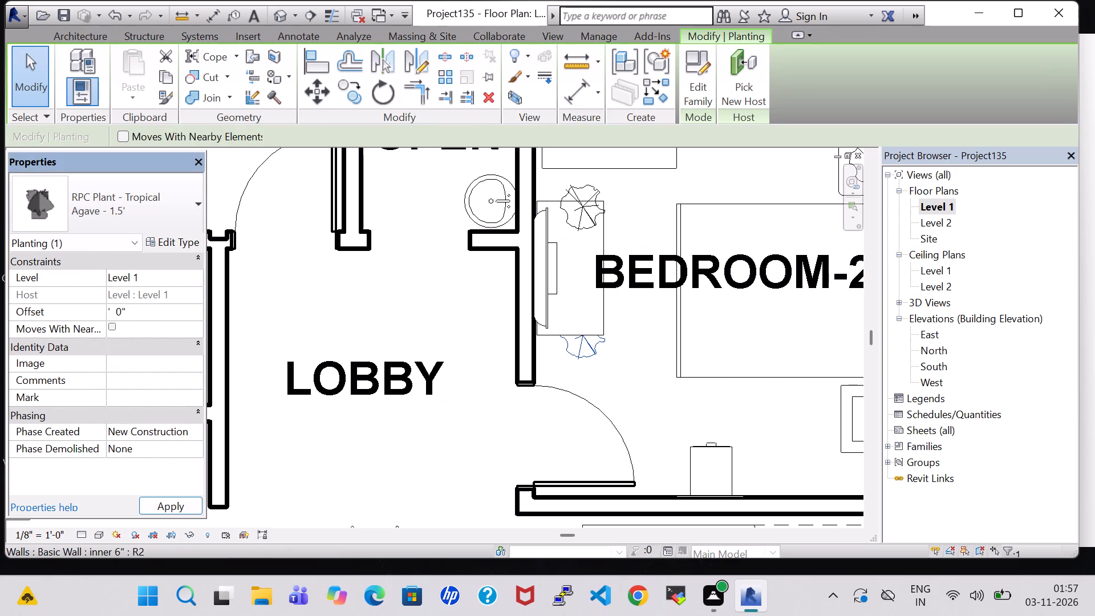
{"action": "key", "text": "2"}
{"action": "left_click", "coordinate": [176, 501]}
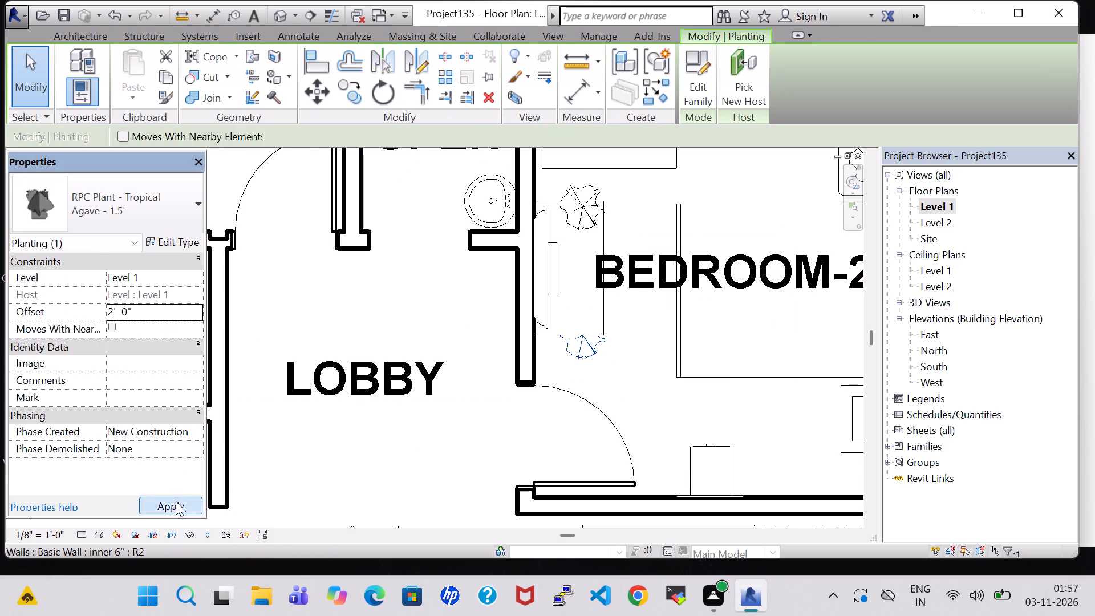
Nudge the Agave plant at the south end of Bedroom-2's TV table slightly north, further onto the tabletop.
{"action": "key", "text": "Up"}
{"action": "key", "text": "Up"}
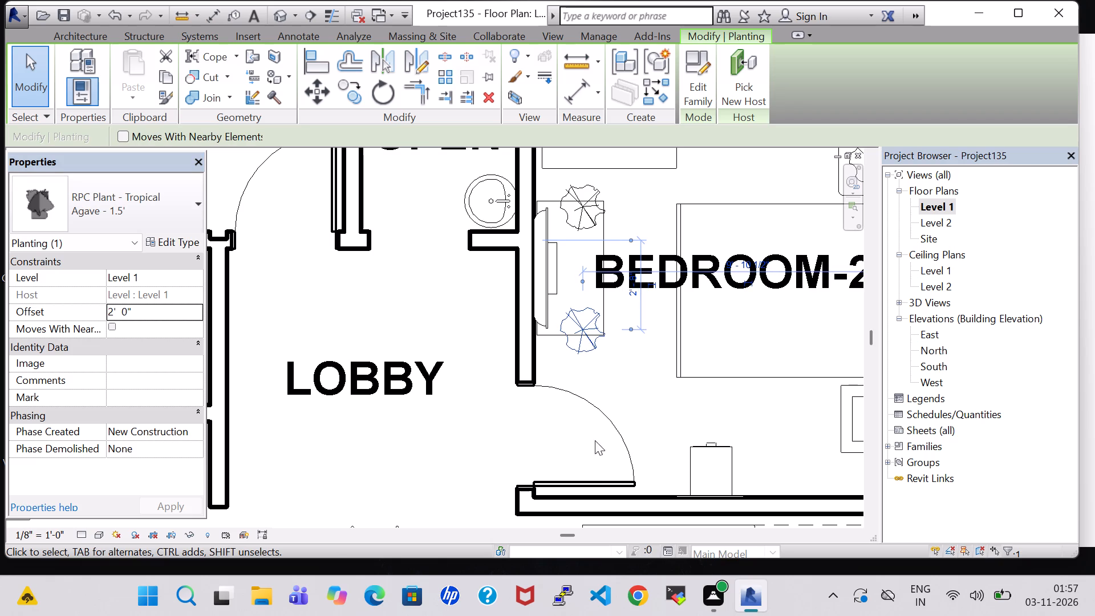
{"action": "key", "text": "Up"}
{"action": "left_click", "coordinate": [619, 372]}
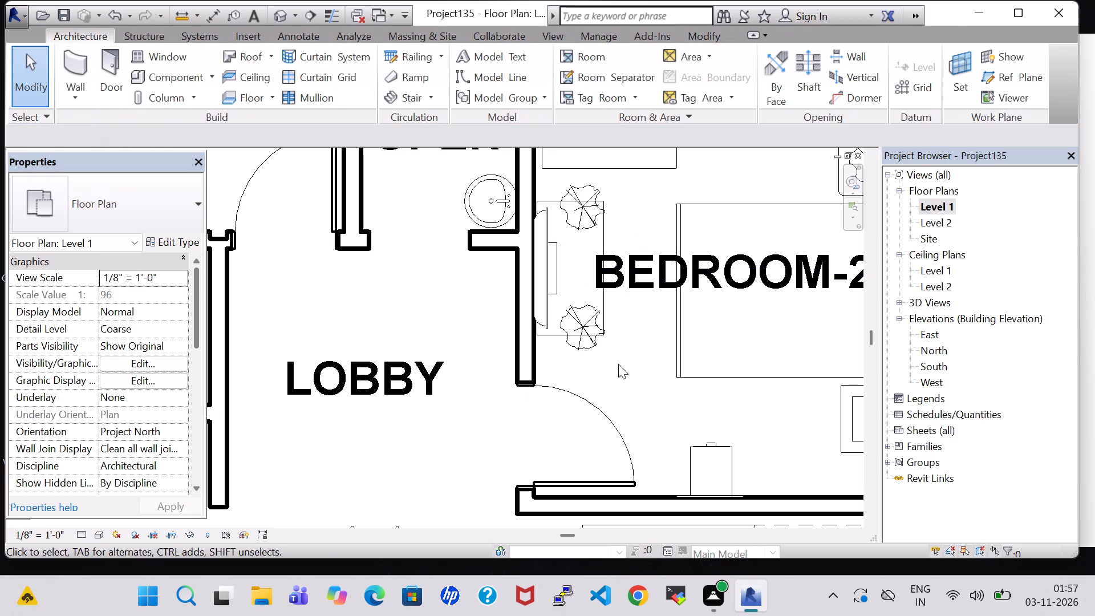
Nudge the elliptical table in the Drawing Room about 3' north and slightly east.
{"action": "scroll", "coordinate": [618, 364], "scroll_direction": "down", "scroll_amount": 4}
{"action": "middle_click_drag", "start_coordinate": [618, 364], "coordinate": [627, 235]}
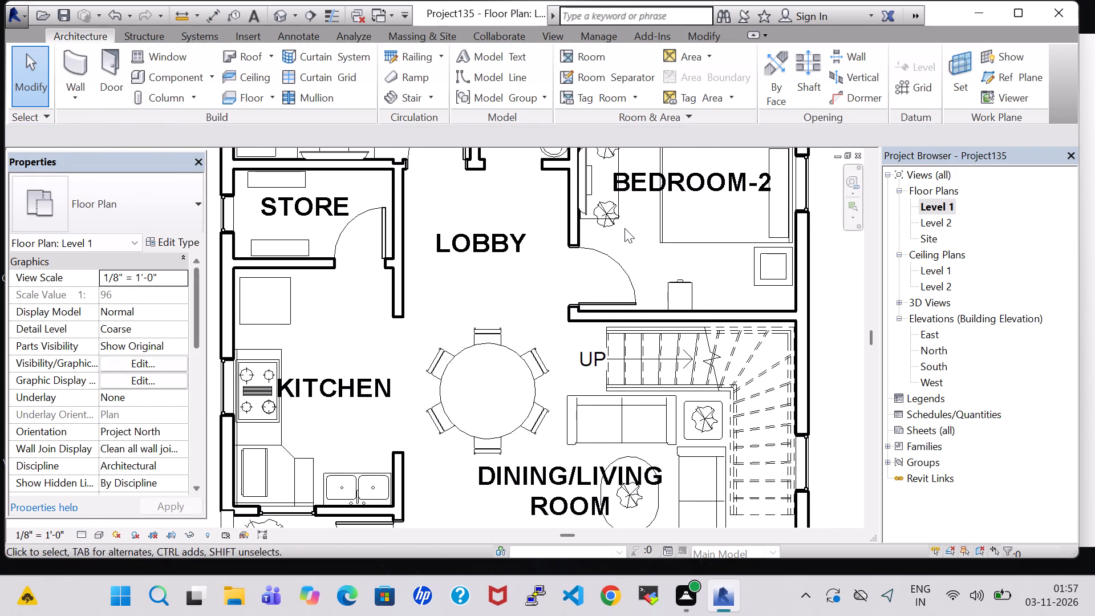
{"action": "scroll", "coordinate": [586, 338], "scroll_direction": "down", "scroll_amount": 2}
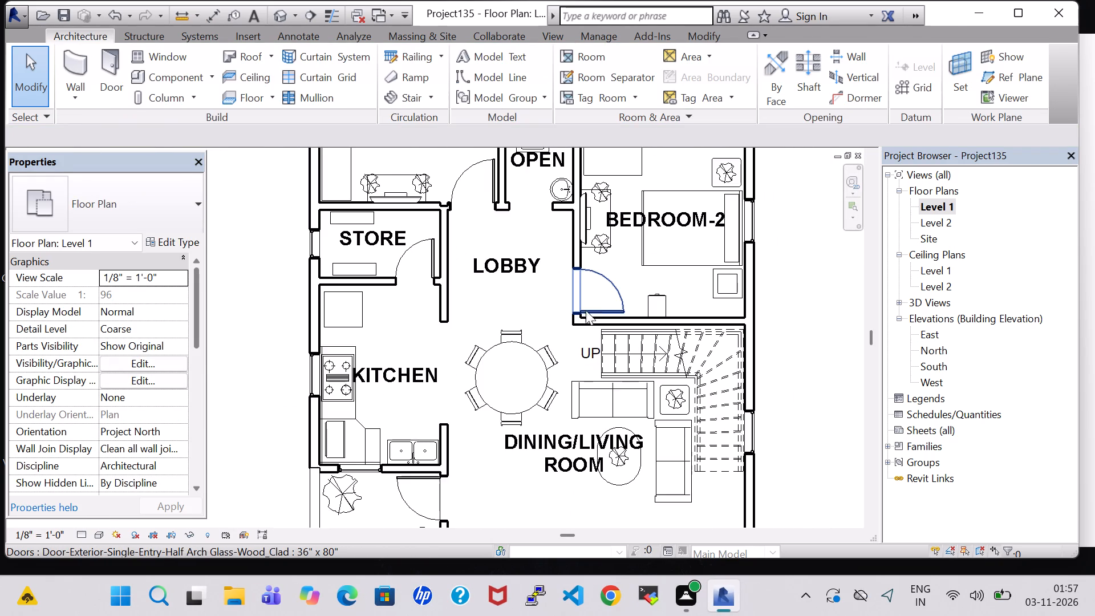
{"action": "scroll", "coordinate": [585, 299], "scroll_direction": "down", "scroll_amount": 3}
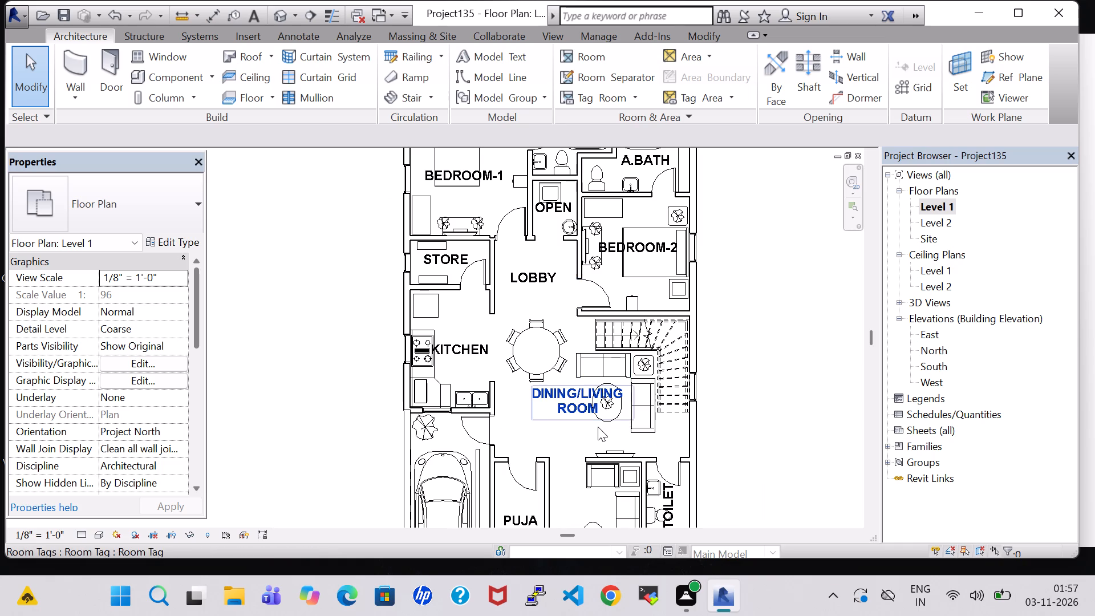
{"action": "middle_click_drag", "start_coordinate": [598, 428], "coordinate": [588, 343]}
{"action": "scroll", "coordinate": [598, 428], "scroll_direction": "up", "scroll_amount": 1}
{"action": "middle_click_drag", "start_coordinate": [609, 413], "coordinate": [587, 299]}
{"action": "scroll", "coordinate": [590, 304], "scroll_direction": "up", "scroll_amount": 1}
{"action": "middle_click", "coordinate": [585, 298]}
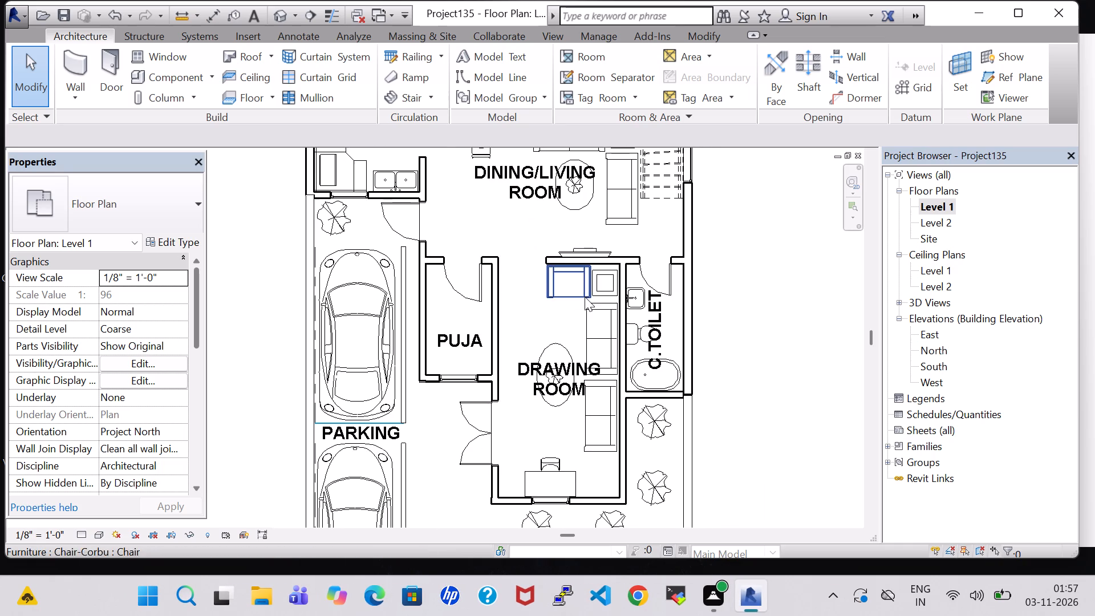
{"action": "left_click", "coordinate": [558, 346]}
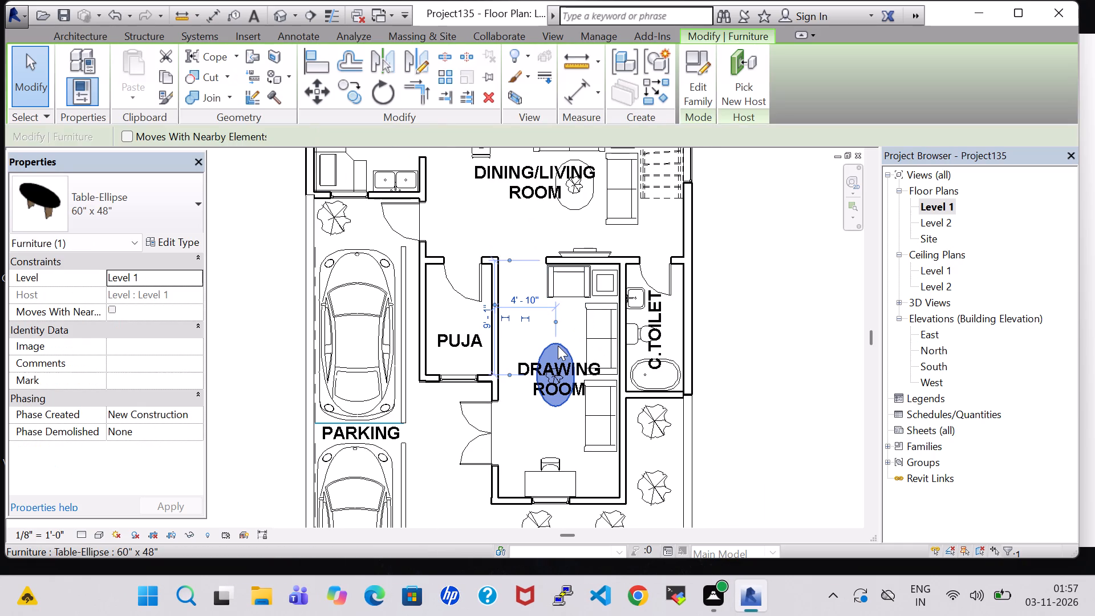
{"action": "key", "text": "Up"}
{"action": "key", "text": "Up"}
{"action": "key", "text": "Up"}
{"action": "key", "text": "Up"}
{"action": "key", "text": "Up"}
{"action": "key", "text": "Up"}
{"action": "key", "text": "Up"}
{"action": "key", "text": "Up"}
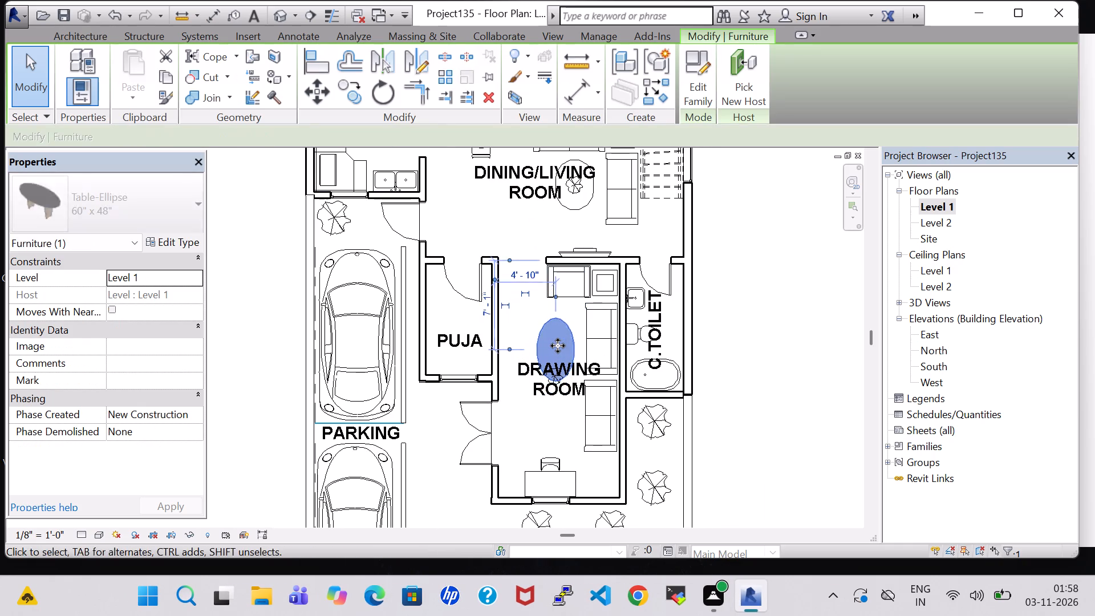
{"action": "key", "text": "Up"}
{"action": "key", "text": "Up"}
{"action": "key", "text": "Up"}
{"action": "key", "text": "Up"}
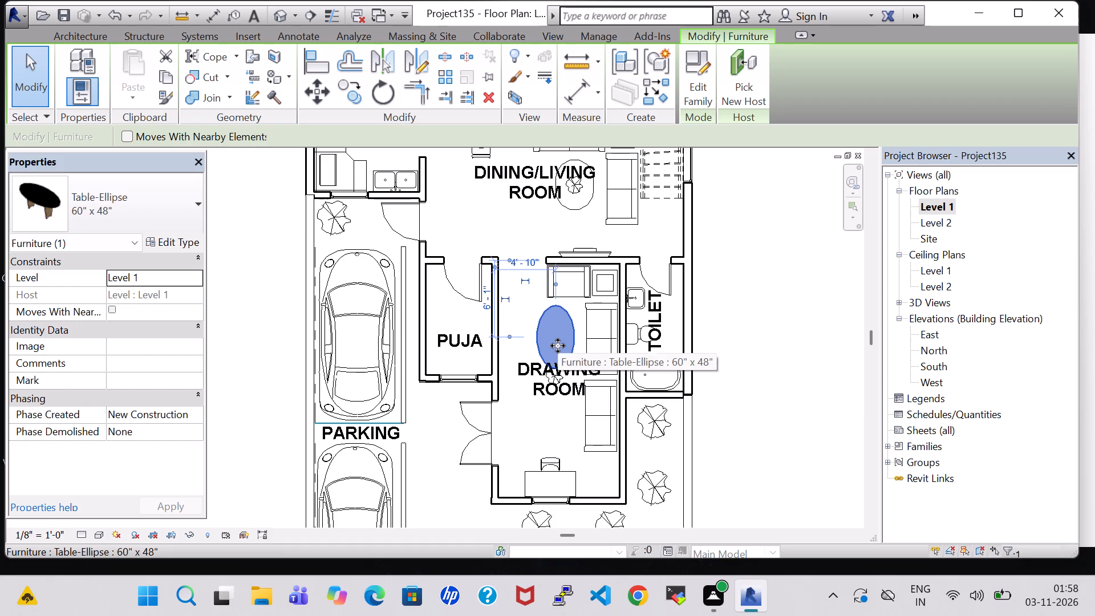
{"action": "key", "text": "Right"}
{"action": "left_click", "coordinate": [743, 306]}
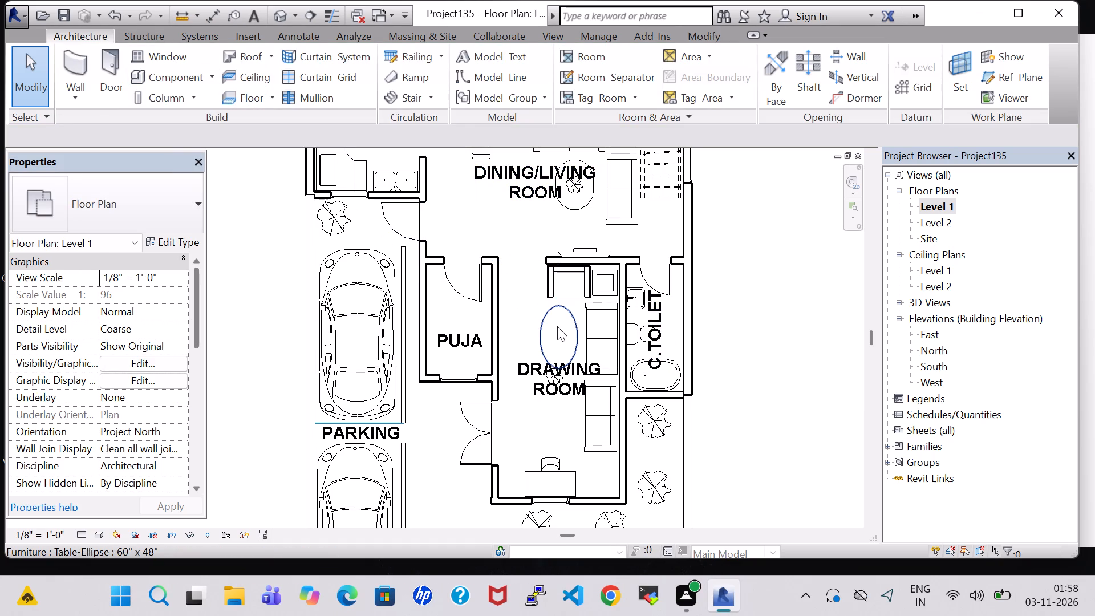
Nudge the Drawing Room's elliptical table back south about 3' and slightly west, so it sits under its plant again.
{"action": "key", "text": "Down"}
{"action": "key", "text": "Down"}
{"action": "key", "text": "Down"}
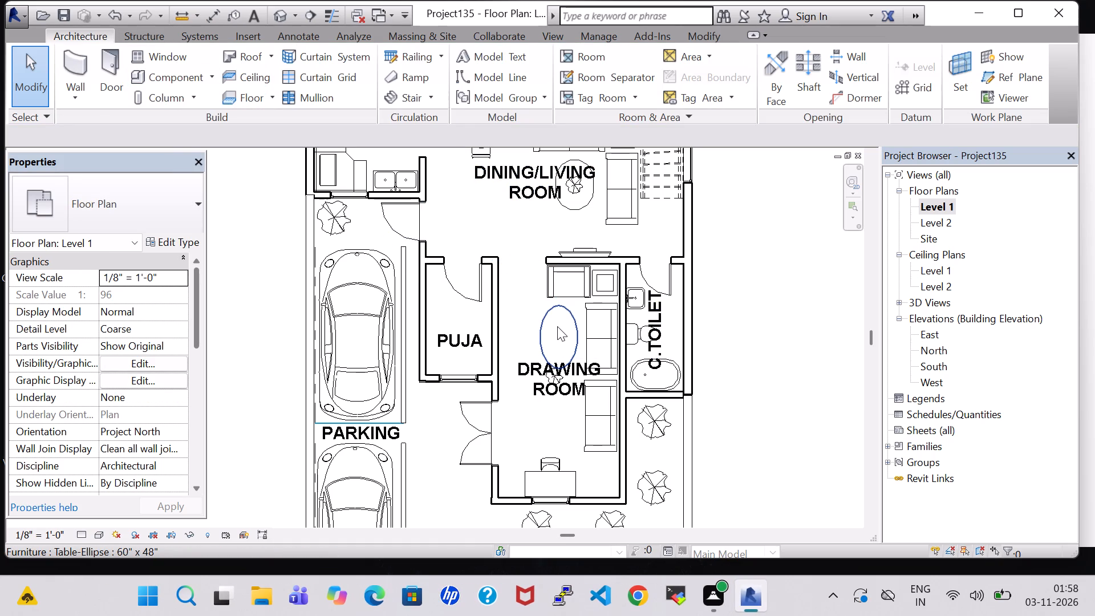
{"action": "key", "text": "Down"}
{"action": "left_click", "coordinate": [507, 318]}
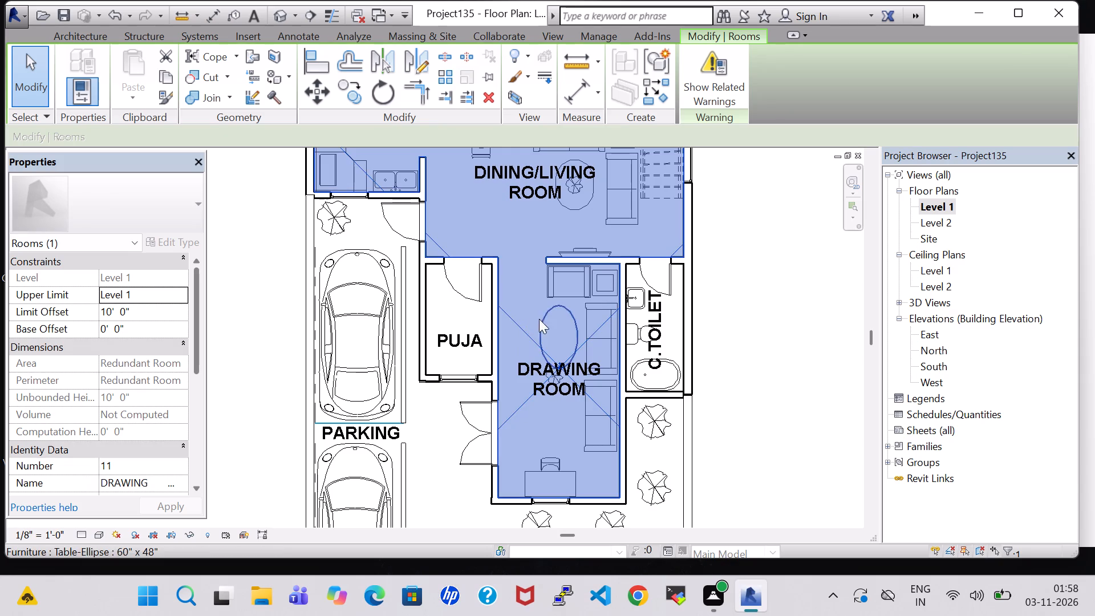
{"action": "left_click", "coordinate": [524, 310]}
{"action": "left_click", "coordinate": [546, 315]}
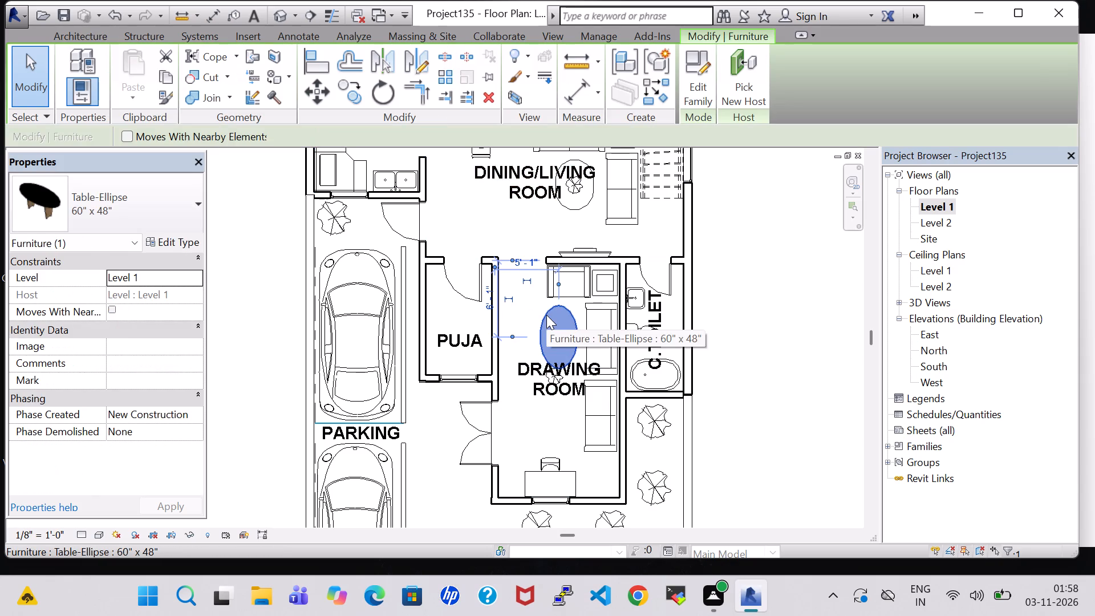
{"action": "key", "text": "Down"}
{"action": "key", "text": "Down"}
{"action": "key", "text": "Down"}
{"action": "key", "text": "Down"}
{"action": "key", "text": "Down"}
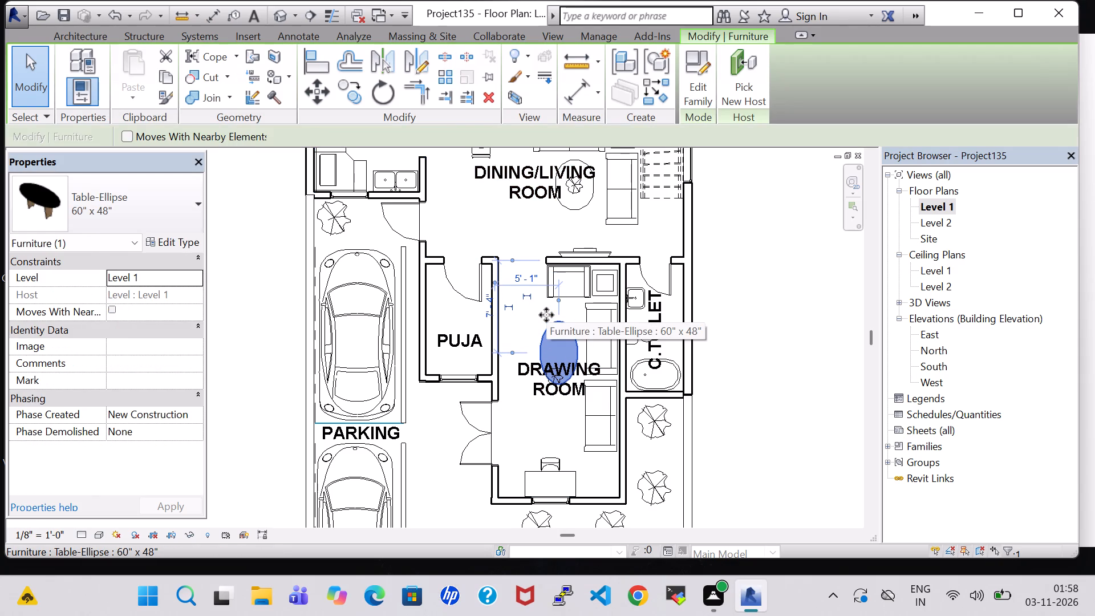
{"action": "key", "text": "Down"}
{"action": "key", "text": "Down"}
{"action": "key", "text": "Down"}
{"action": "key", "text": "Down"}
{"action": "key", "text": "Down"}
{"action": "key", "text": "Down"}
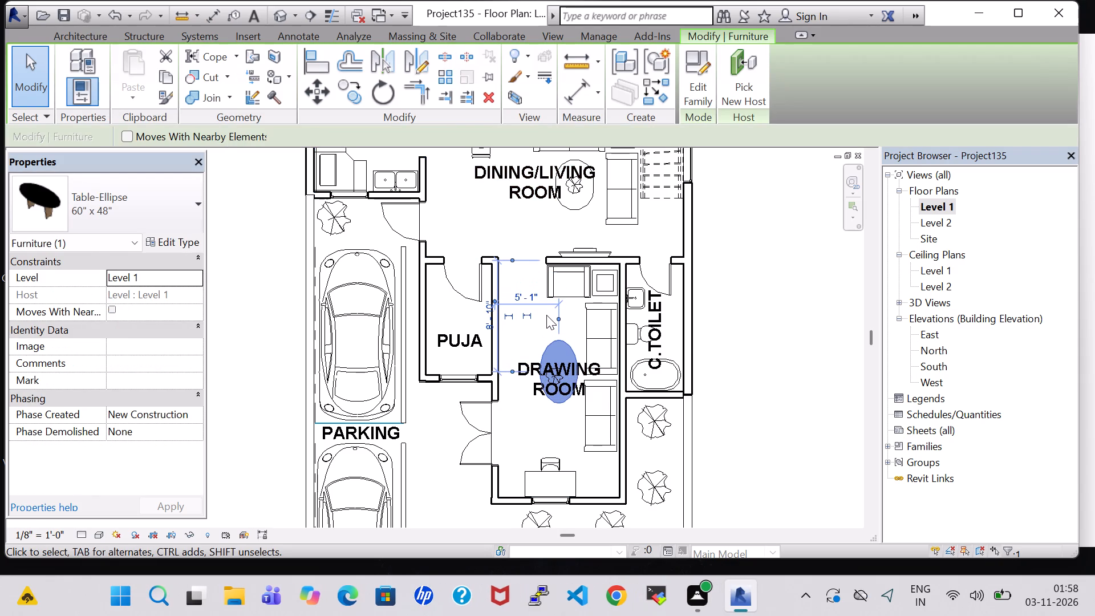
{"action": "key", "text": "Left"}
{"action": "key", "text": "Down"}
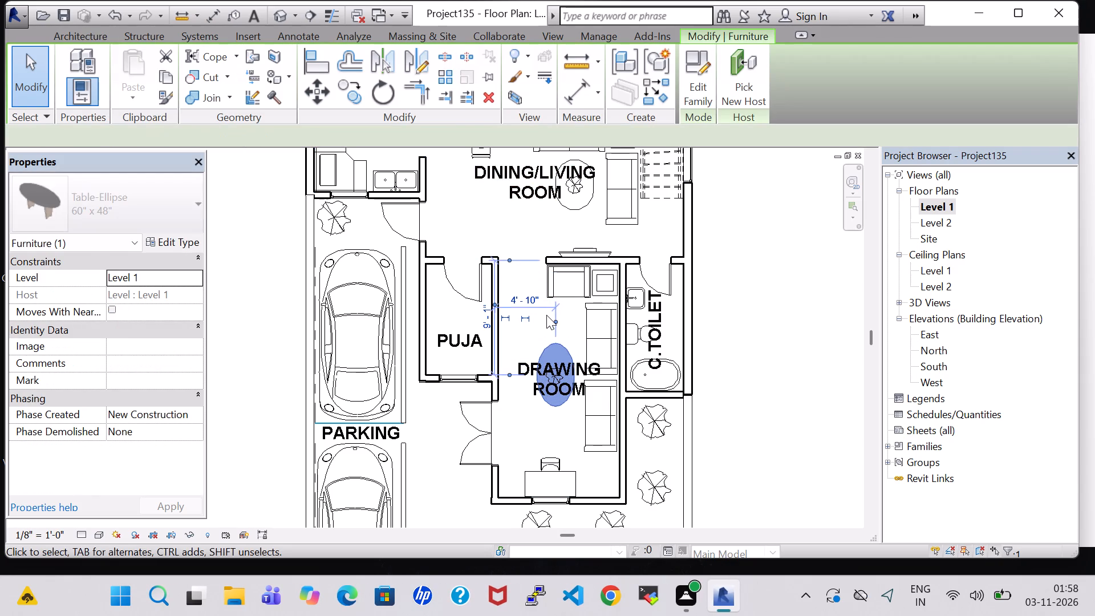
Load the RPC Female family from the Entourage folder of the US Imperial library for component placement.
{"action": "left_click", "coordinate": [45, 34]}
{"action": "left_click", "coordinate": [70, 34]}
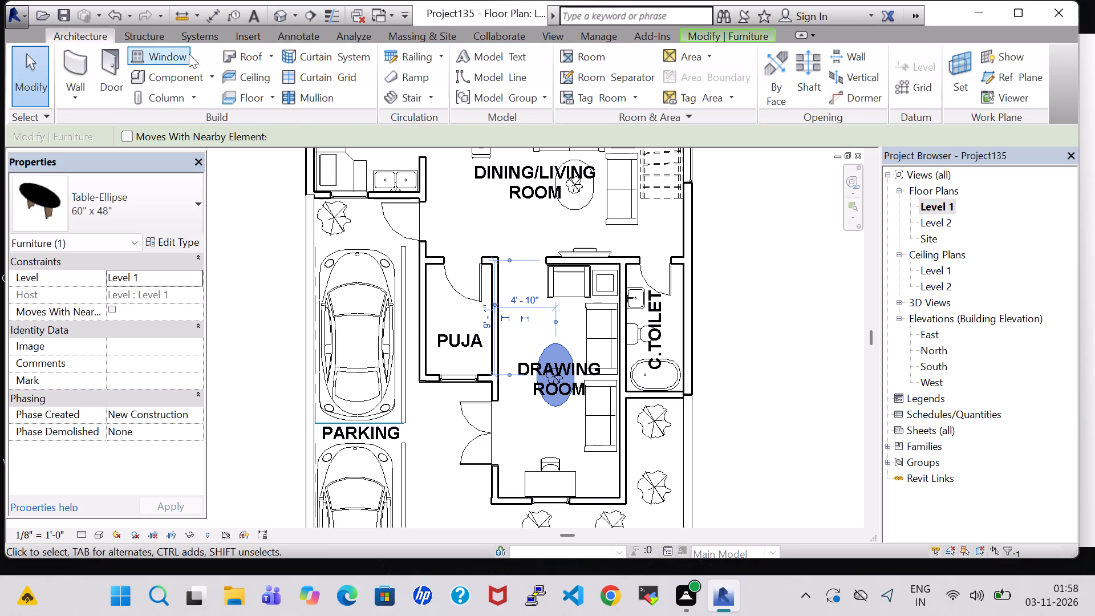
{"action": "left_click", "coordinate": [180, 80]}
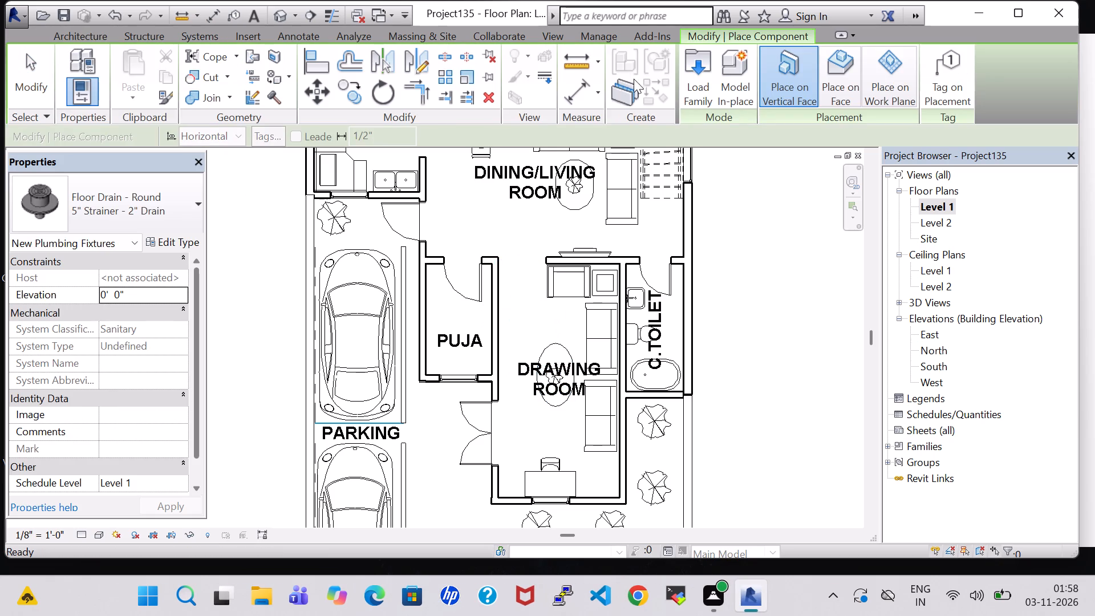
{"action": "left_click", "coordinate": [700, 78]}
{"action": "double_click", "coordinate": [498, 388]}
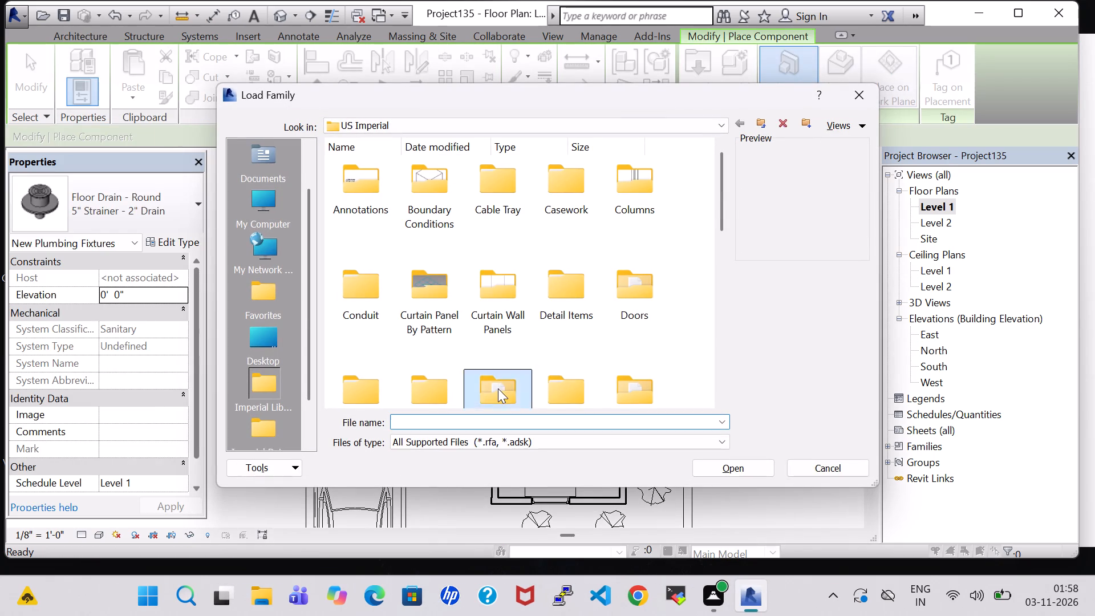
{"action": "left_click", "coordinate": [504, 176]}
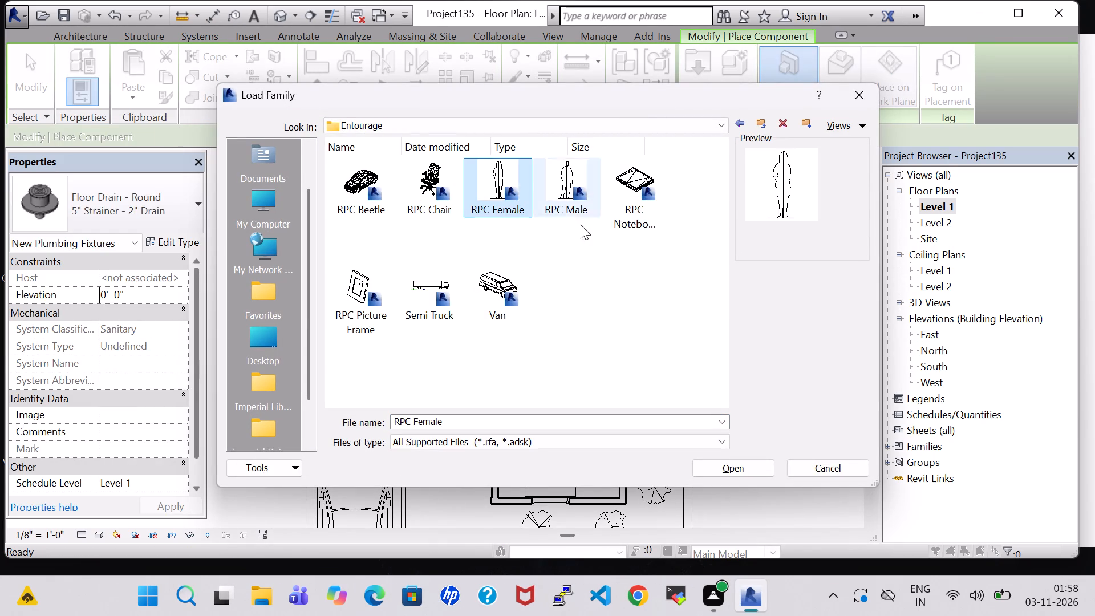
{"action": "left_click", "coordinate": [738, 470]}
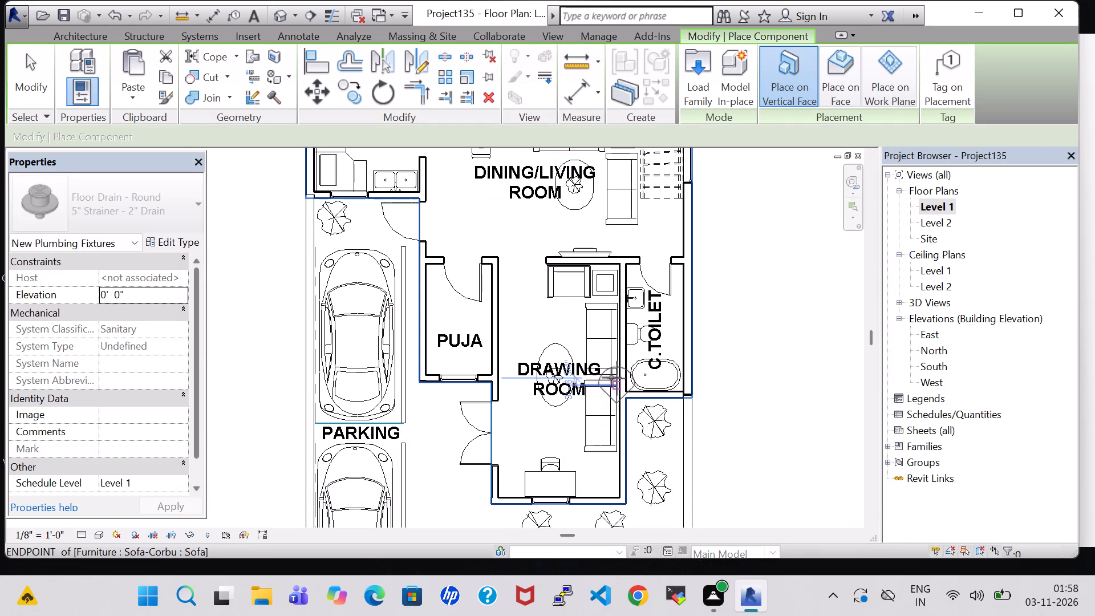
Place two RPC Female Cynthia figures, rotated to face west, on the two sofas along the Drawing Room's east wall.
{"action": "key", "text": "space"}
{"action": "key", "text": "space"}
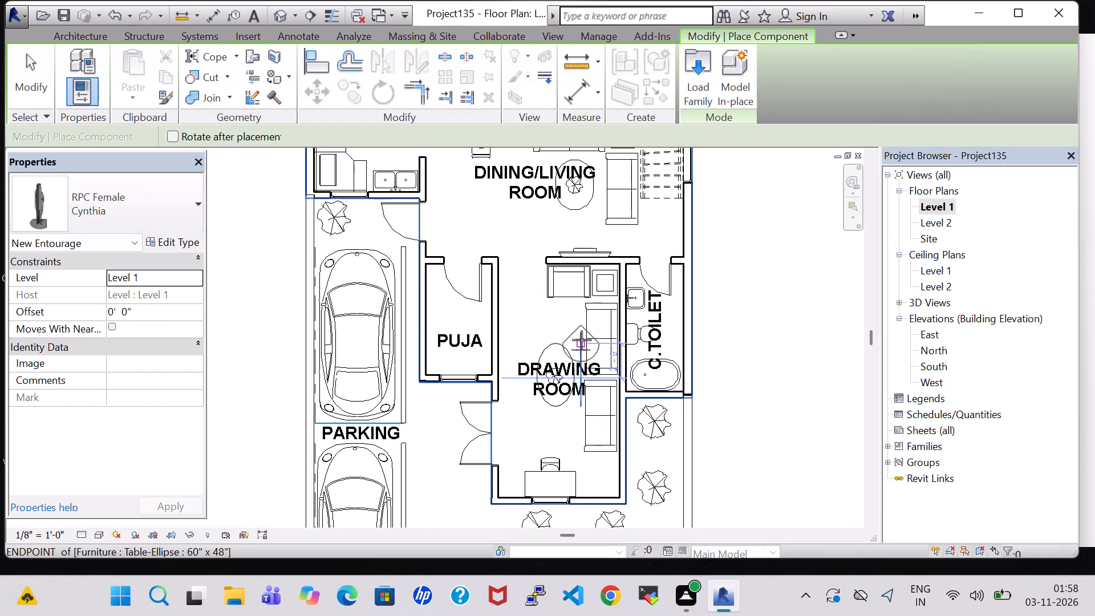
{"action": "key", "text": "space"}
{"action": "left_click", "coordinate": [585, 340]}
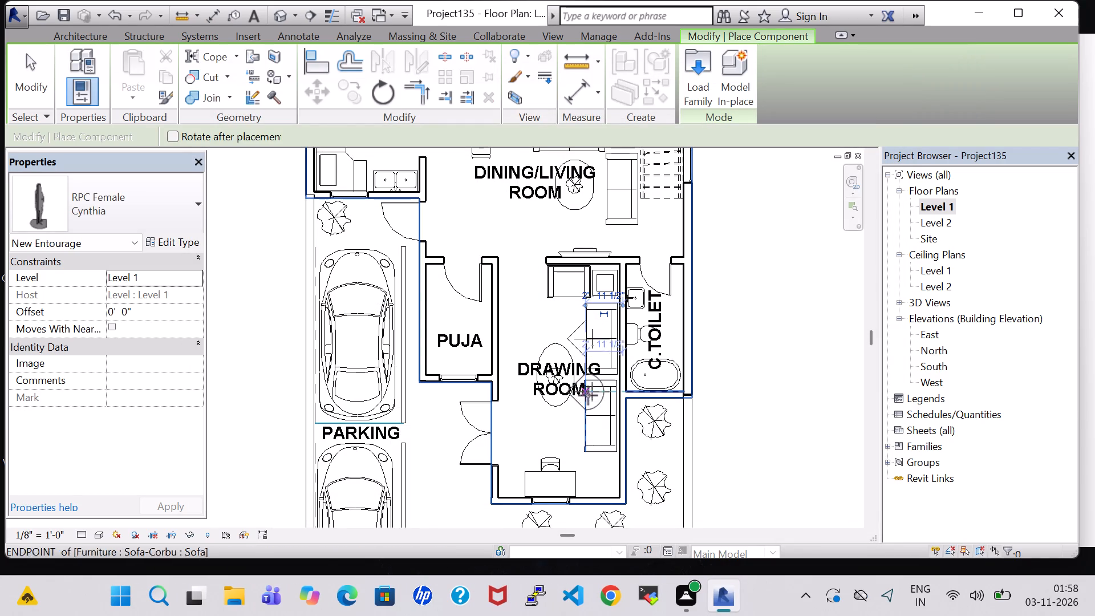
{"action": "left_click", "coordinate": [589, 412]}
Place RPC Female Cynthia figures on the Dining/Living Room's east and north sofas, rotating the north one a quarter turn.
{"action": "middle_click_drag", "start_coordinate": [576, 236], "coordinate": [583, 355]}
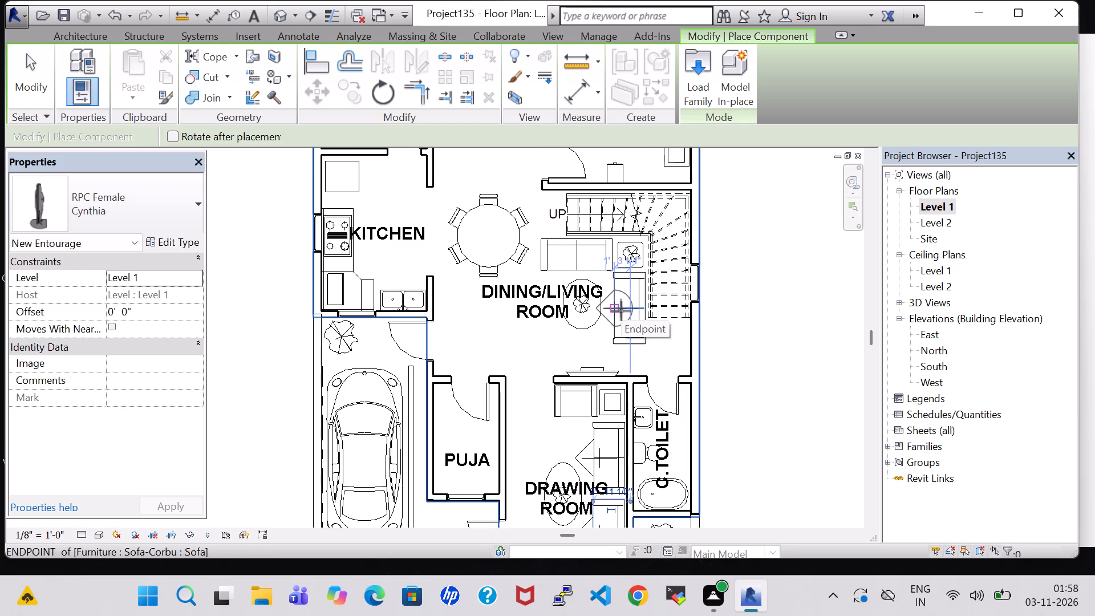
{"action": "left_click", "coordinate": [617, 311]}
{"action": "key", "text": "space"}
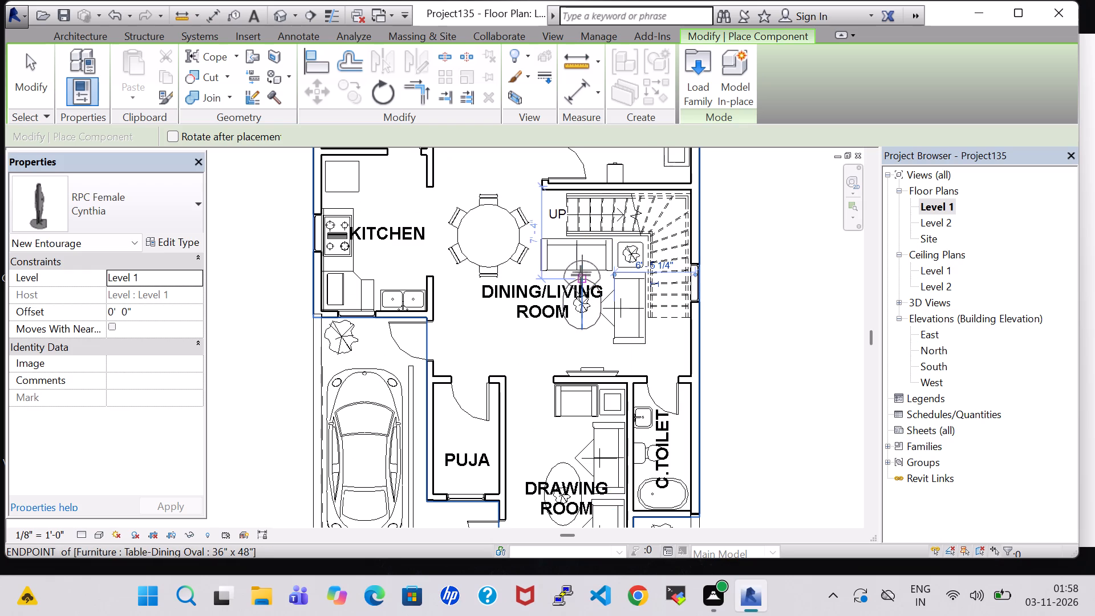
{"action": "left_click", "coordinate": [577, 271]}
{"action": "key", "text": "Escape"}
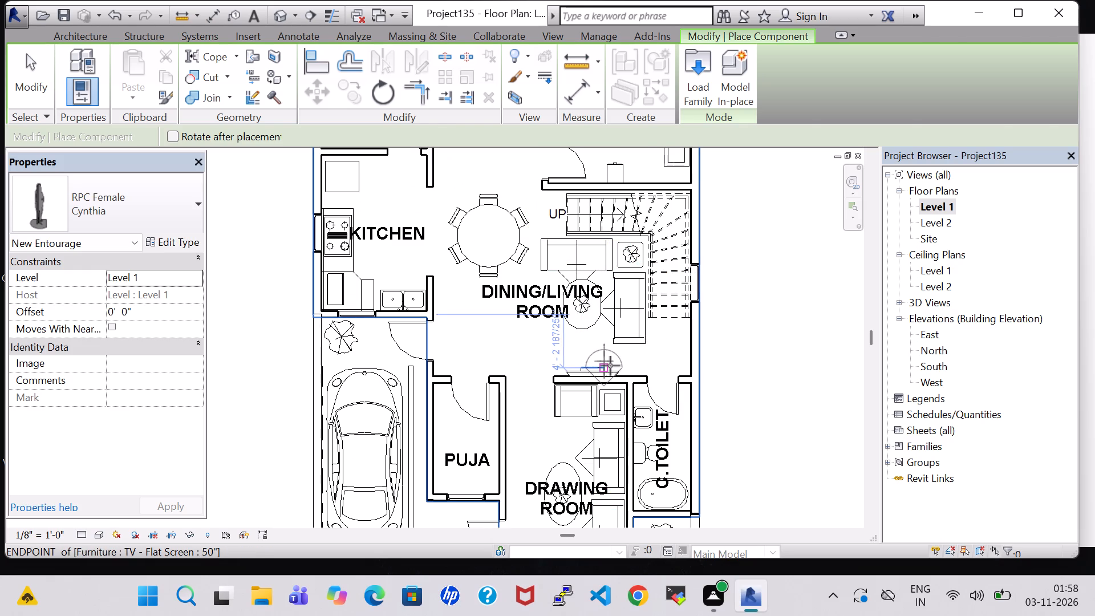
{"action": "key", "text": "Escape"}
In the 3D view, nudge the female figure on the Drawing Room's northern east-wall sofa slightly west, toward the seat's front edge.
{"action": "left_click", "coordinate": [280, 20]}
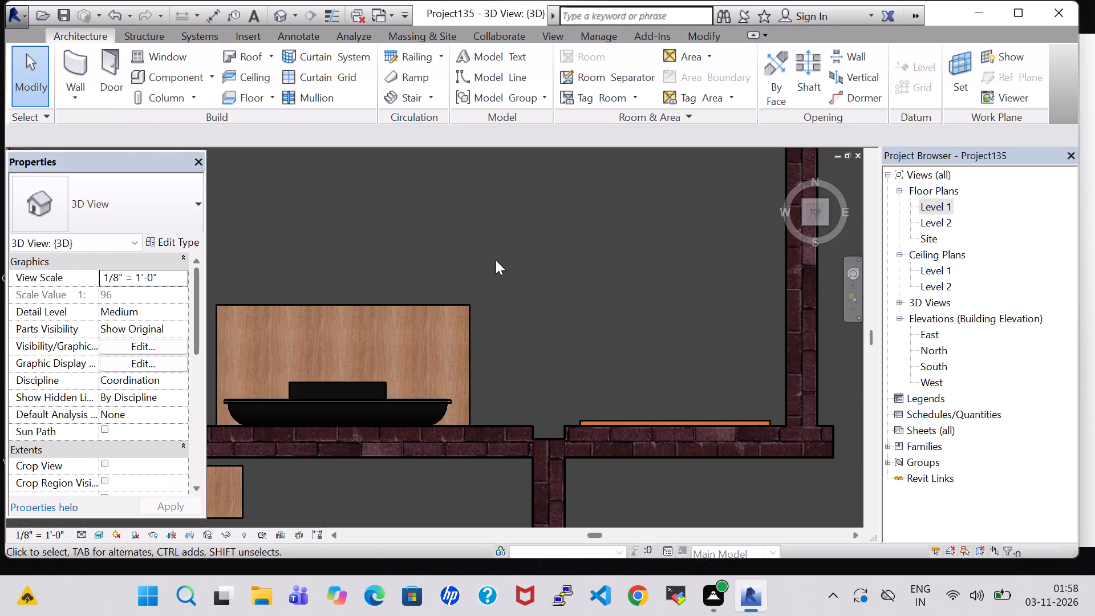
{"action": "scroll", "coordinate": [496, 265], "scroll_direction": "down", "scroll_amount": 12}
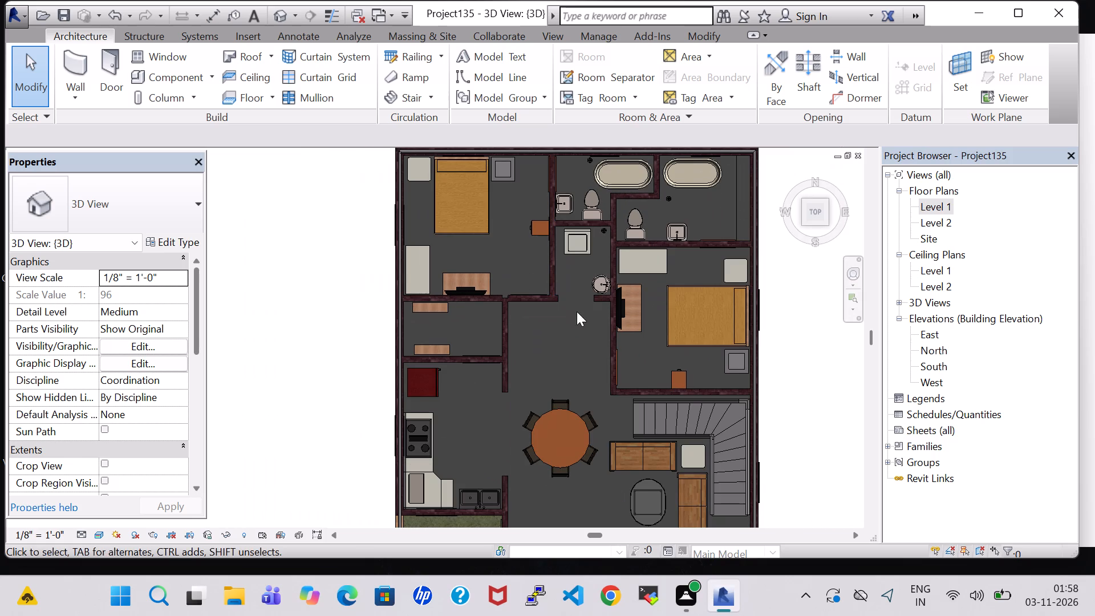
{"action": "middle_click_drag", "start_coordinate": [582, 352], "coordinate": [573, 203]}
{"action": "middle_click_drag", "start_coordinate": [610, 388], "coordinate": [598, 297]}
{"action": "scroll", "coordinate": [610, 388], "scroll_direction": "up", "scroll_amount": 8}
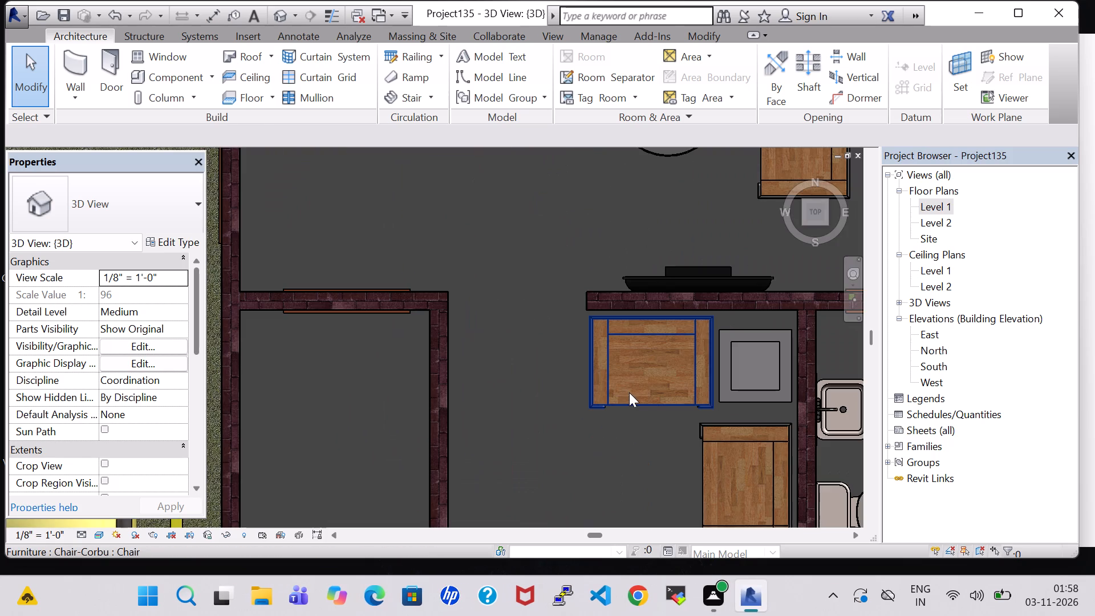
{"action": "scroll", "coordinate": [643, 427], "scroll_direction": "down", "scroll_amount": 2}
{"action": "middle_click_drag", "start_coordinate": [638, 463], "coordinate": [643, 363]}
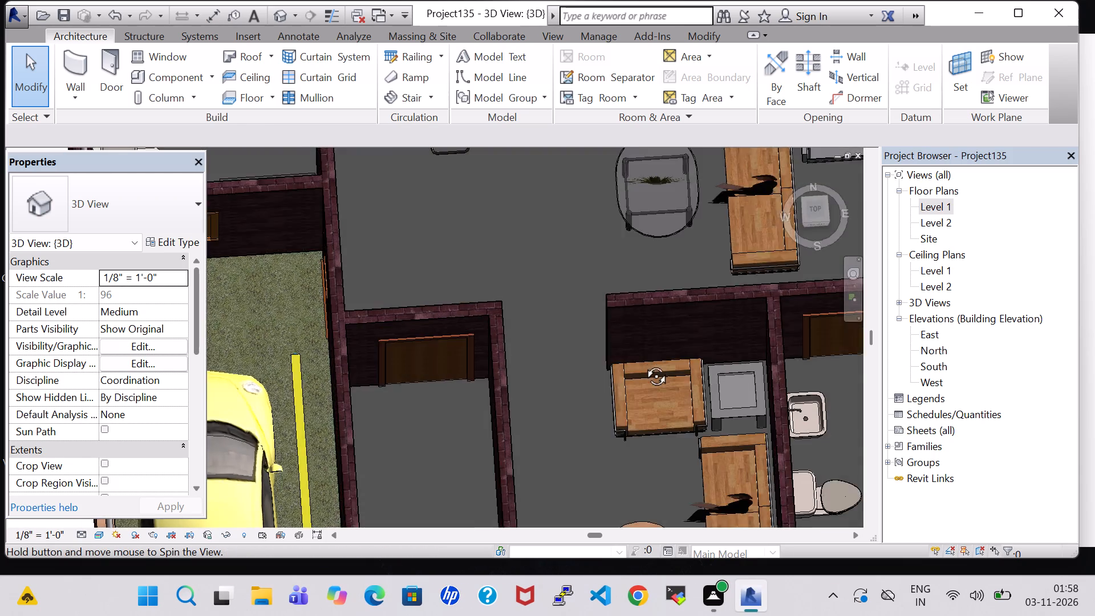
{"action": "middle_click_drag", "start_coordinate": [643, 363], "coordinate": [638, 345]}
{"action": "middle_click_drag", "start_coordinate": [663, 385], "coordinate": [654, 326], "text": "shift"}
{"action": "scroll", "coordinate": [646, 372], "scroll_direction": "up", "scroll_amount": 1}
{"action": "middle_click_drag", "start_coordinate": [646, 372], "coordinate": [654, 334]}
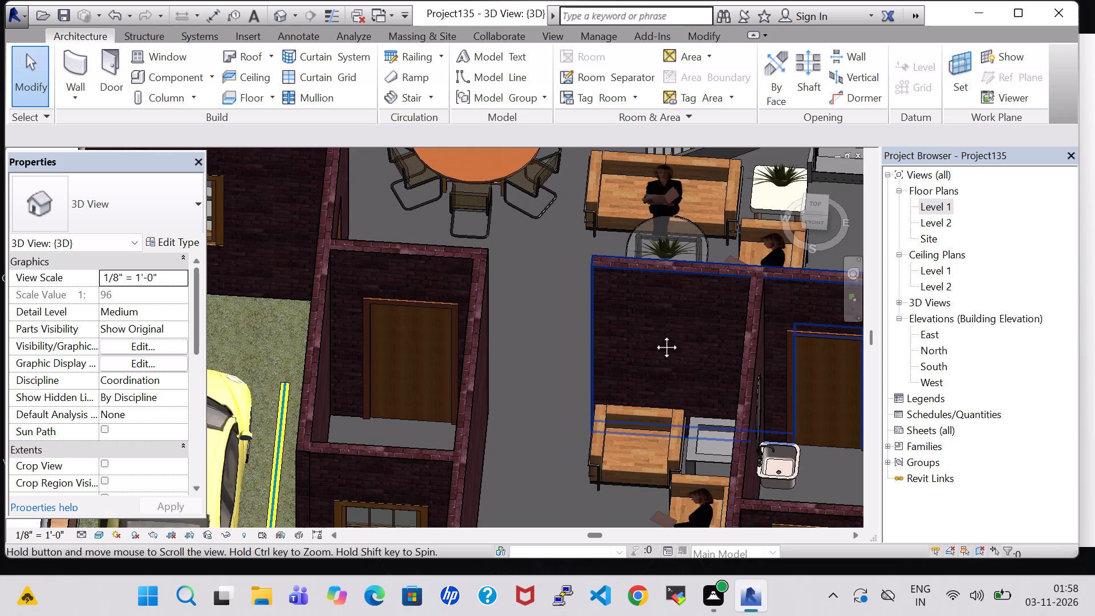
{"action": "middle_click_drag", "start_coordinate": [654, 334], "coordinate": [650, 234]}
{"action": "left_click", "coordinate": [697, 407]}
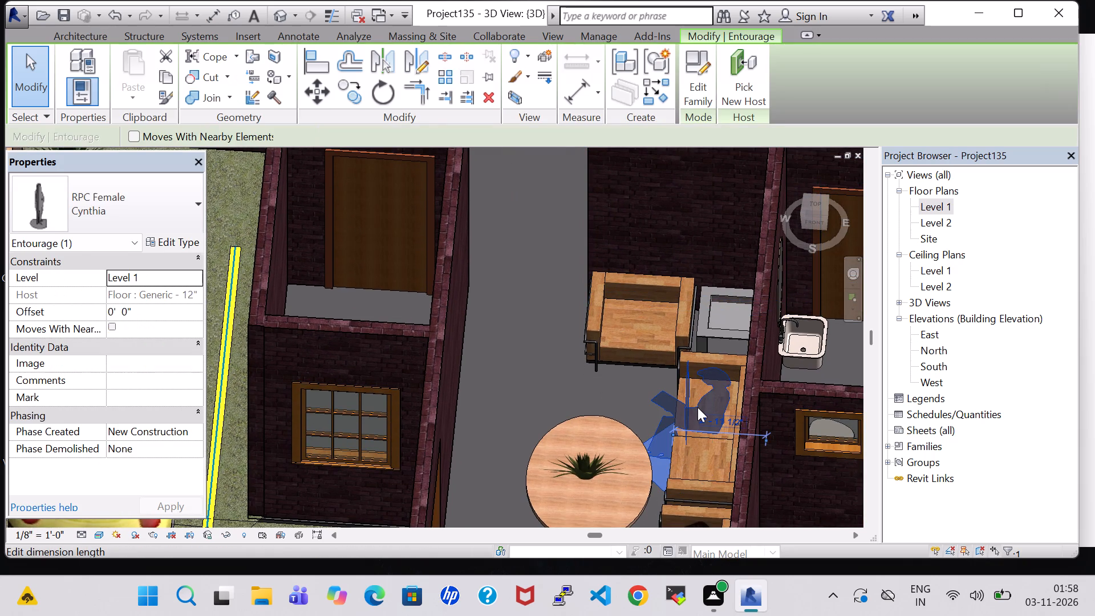
{"action": "key", "text": "Left"}
{"action": "key", "text": "Left"}
{"action": "key", "text": "Left"}
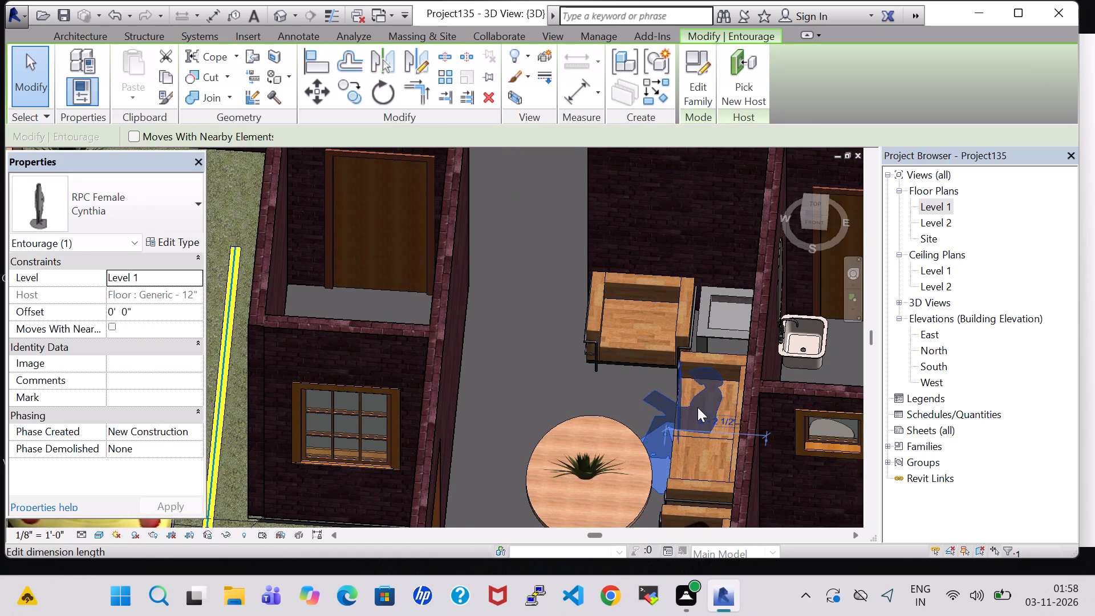
{"action": "key", "text": "Left"}
{"action": "left_click", "coordinate": [631, 389]}
Nudge the female figure on the Drawing Room's southern east-wall sofa slightly west, toward the seat's front edge.
{"action": "middle_click_drag", "start_coordinate": [631, 383], "coordinate": [632, 409]}
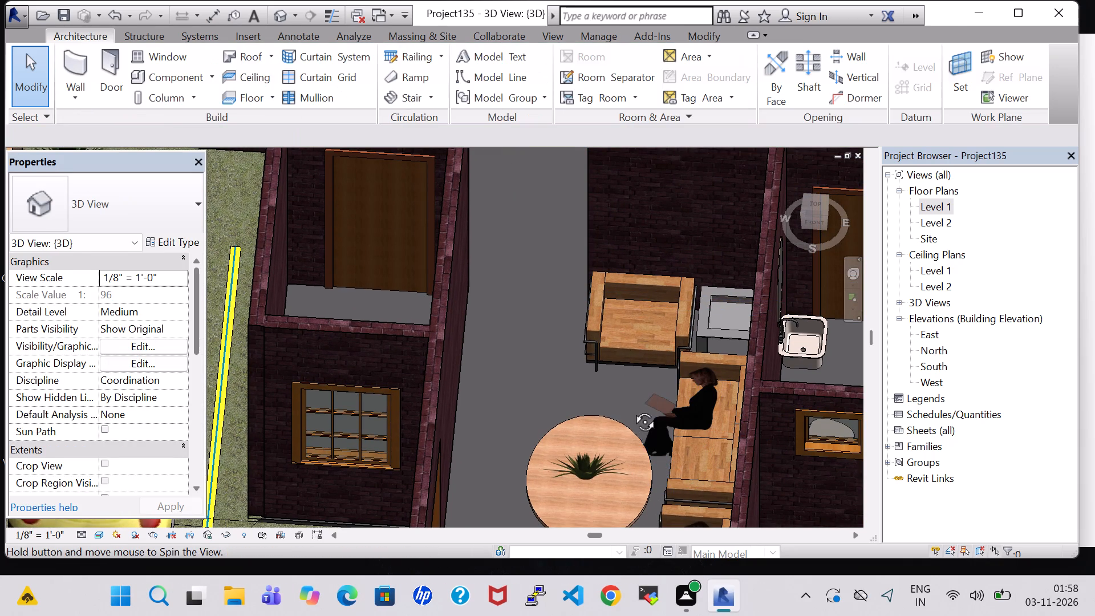
{"action": "middle_click_drag", "start_coordinate": [632, 409], "coordinate": [632, 444]}
{"action": "scroll", "coordinate": [632, 444], "scroll_direction": "up", "scroll_amount": 1}
{"action": "middle_click_drag", "start_coordinate": [632, 444], "coordinate": [656, 180]}
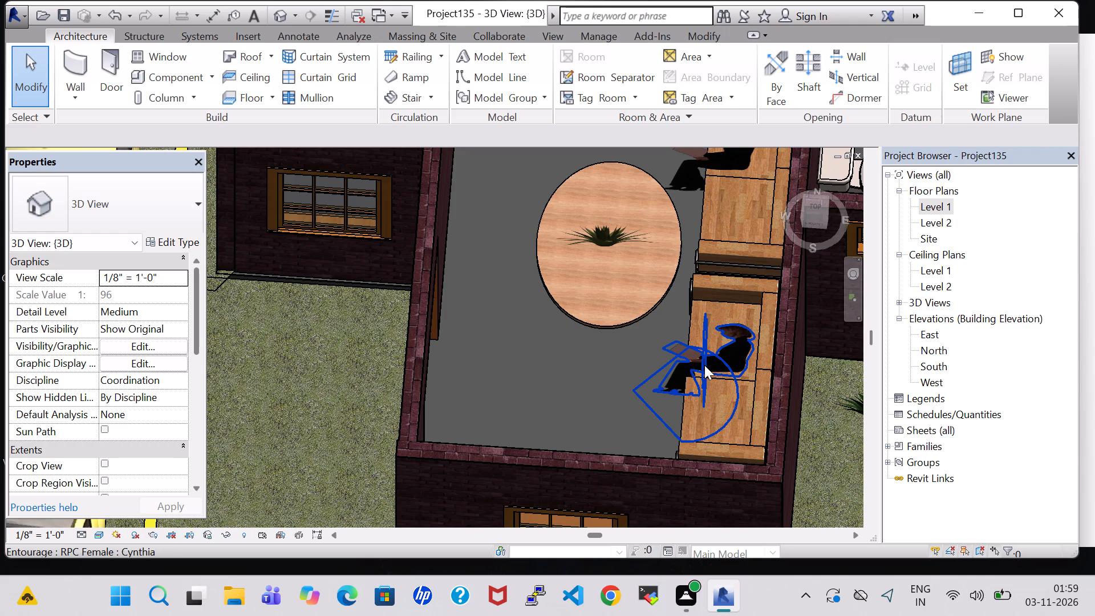
{"action": "left_click", "coordinate": [704, 365]}
{"action": "key", "text": "Left"}
{"action": "key", "text": "Left"}
{"action": "key", "text": "Left"}
{"action": "key", "text": "Left"}
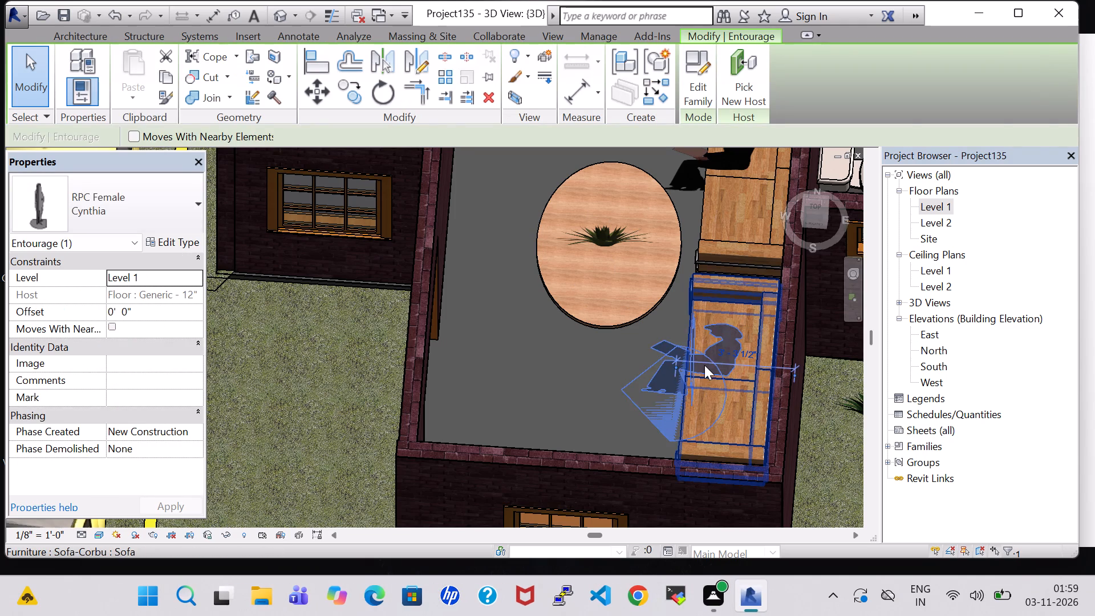
{"action": "left_click", "coordinate": [590, 368]}
Nudge the female figure on the Dining/Living Room's east sofa slightly west, toward the oval table.
{"action": "middle_click_drag", "start_coordinate": [677, 257], "coordinate": [677, 262]}
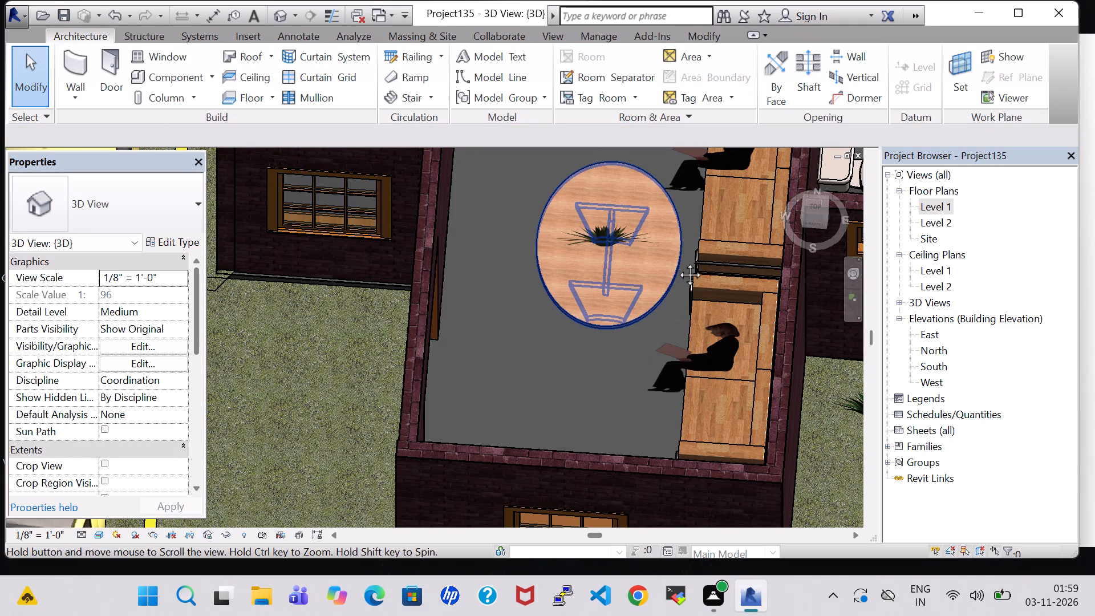
{"action": "middle_click_drag", "start_coordinate": [677, 262], "coordinate": [683, 440]}
{"action": "middle_click_drag", "start_coordinate": [683, 273], "coordinate": [623, 569]}
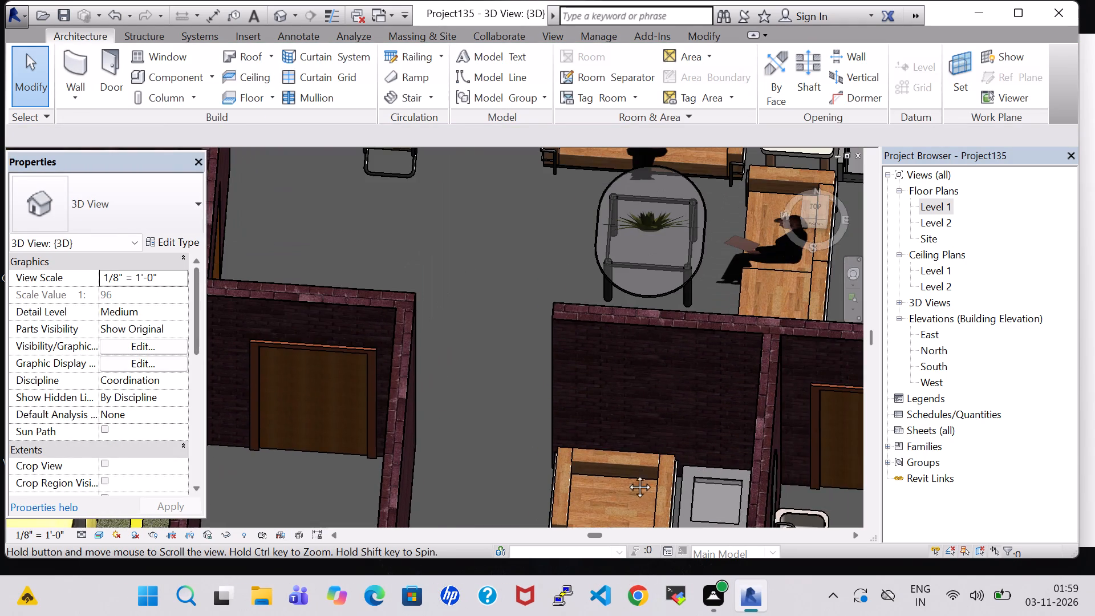
{"action": "left_click", "coordinate": [749, 253]}
{"action": "key", "text": "Left"}
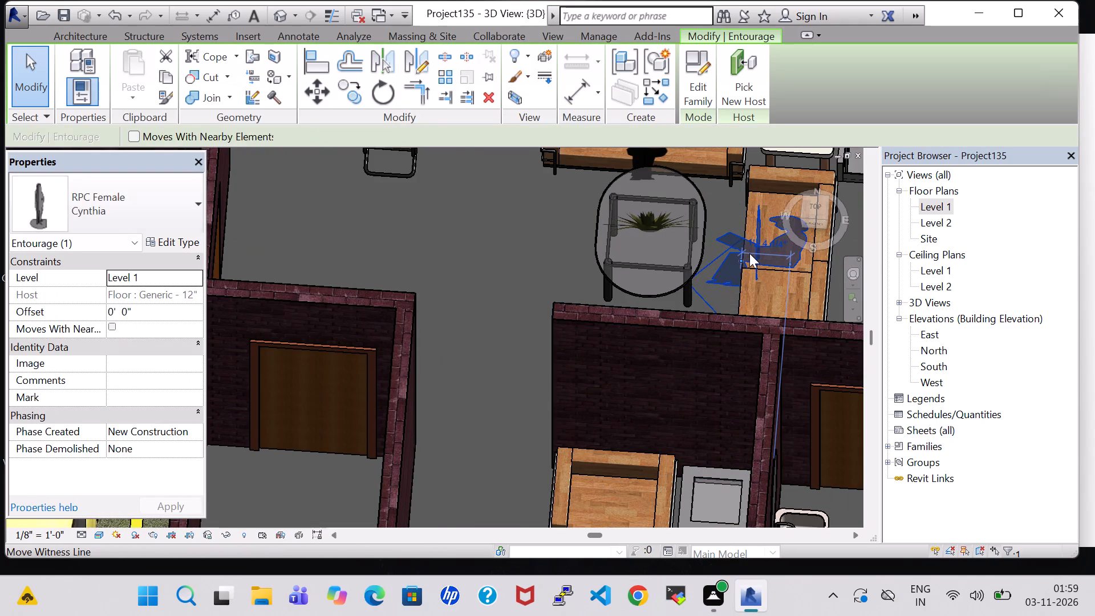
{"action": "key", "text": "Left"}
{"action": "key", "text": "Left"}
{"action": "key", "text": "Left"}
{"action": "key", "text": "Left"}
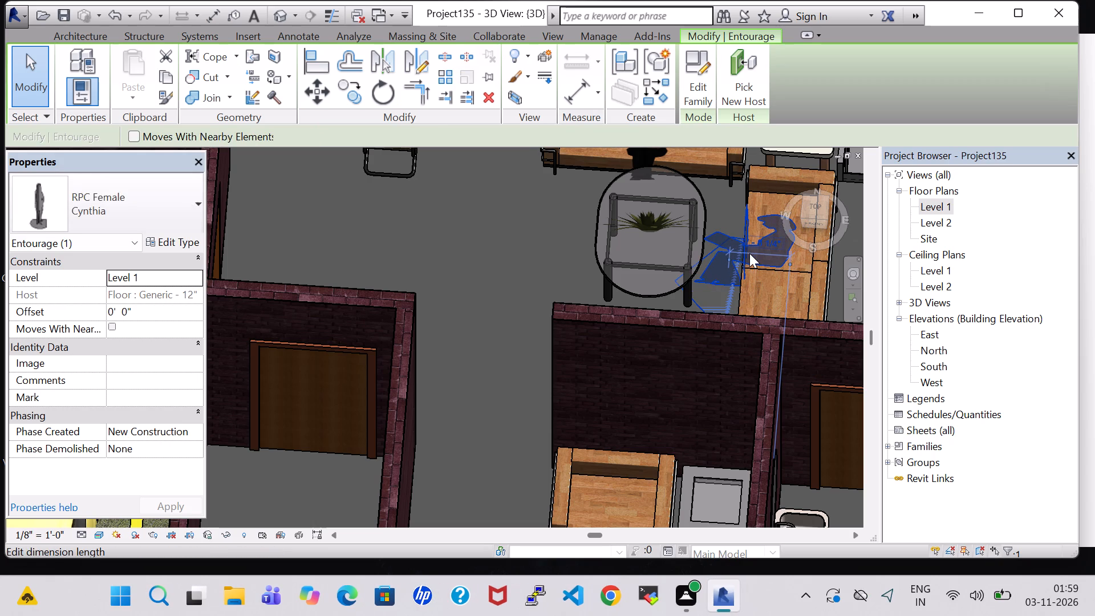
{"action": "left_click", "coordinate": [546, 249]}
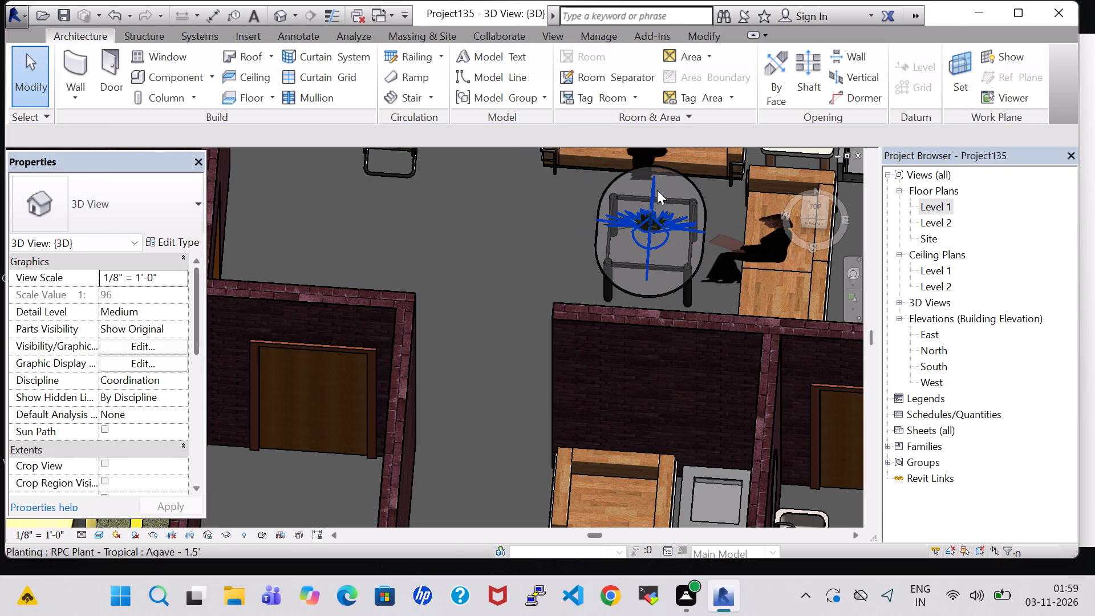
Nudge the female figure on the Dining/Living Room's north sofa slightly south, toward the seat's front edge.
{"action": "middle_click_drag", "start_coordinate": [656, 190], "coordinate": [669, 256], "text": "shift"}
{"action": "middle_click_drag", "start_coordinate": [620, 164], "coordinate": [620, 348]}
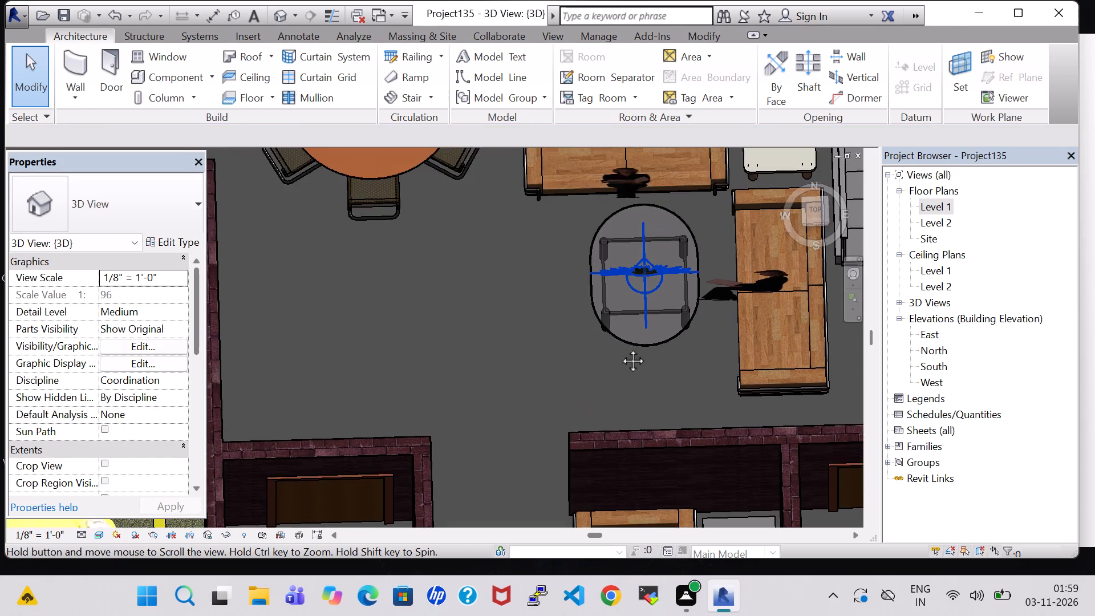
{"action": "middle_click_drag", "start_coordinate": [620, 348], "coordinate": [619, 362]}
{"action": "left_click", "coordinate": [614, 277]}
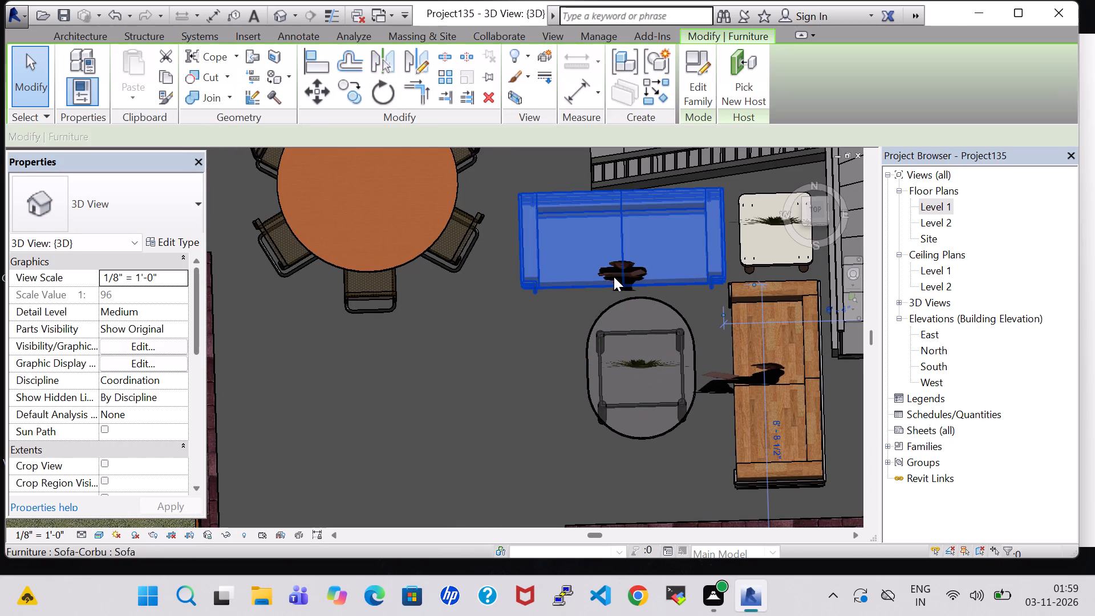
{"action": "left_click", "coordinate": [565, 311]}
{"action": "middle_click_drag", "start_coordinate": [573, 310], "coordinate": [583, 240]}
{"action": "scroll", "coordinate": [573, 310], "scroll_direction": "up", "scroll_amount": 1}
{"action": "middle_click_drag", "start_coordinate": [515, 387], "coordinate": [574, 394]}
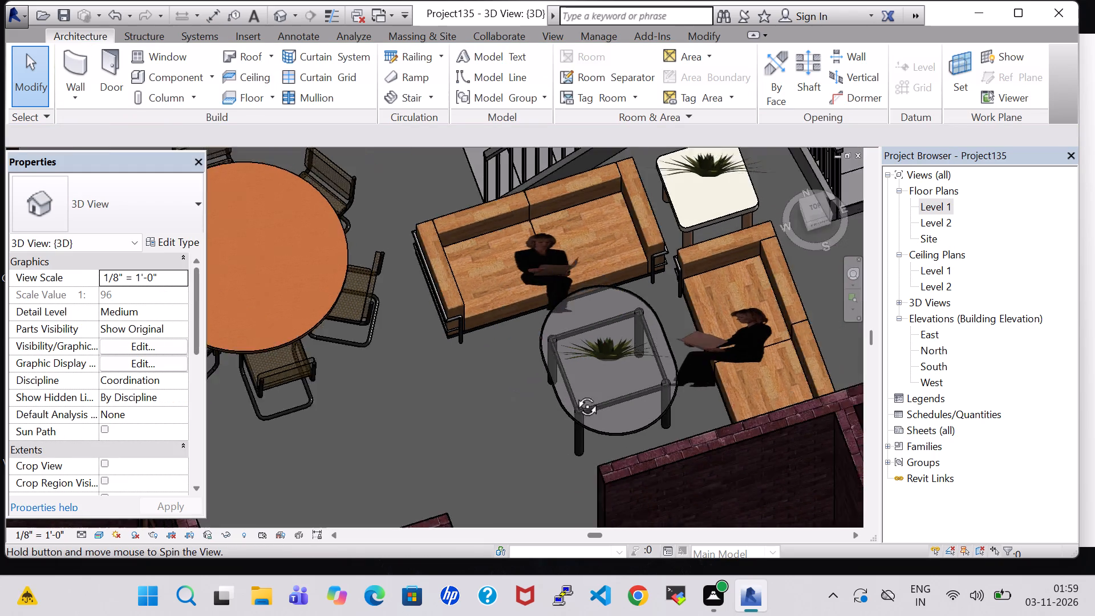
{"action": "middle_click_drag", "start_coordinate": [574, 394], "coordinate": [602, 394]}
{"action": "scroll", "coordinate": [586, 394], "scroll_direction": "up", "scroll_amount": 1, "text": "shift"}
{"action": "middle_click_drag", "start_coordinate": [411, 314], "coordinate": [492, 314], "text": "shift"}
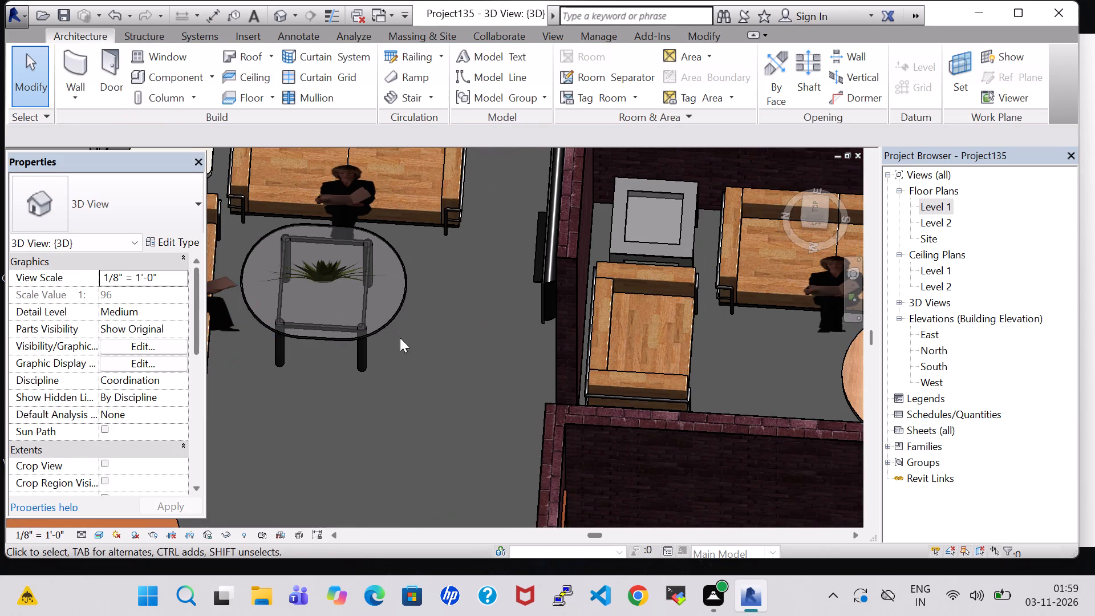
{"action": "middle_click_drag", "start_coordinate": [342, 390], "coordinate": [493, 390]}
{"action": "scroll", "coordinate": [354, 390], "scroll_direction": "up", "scroll_amount": 1}
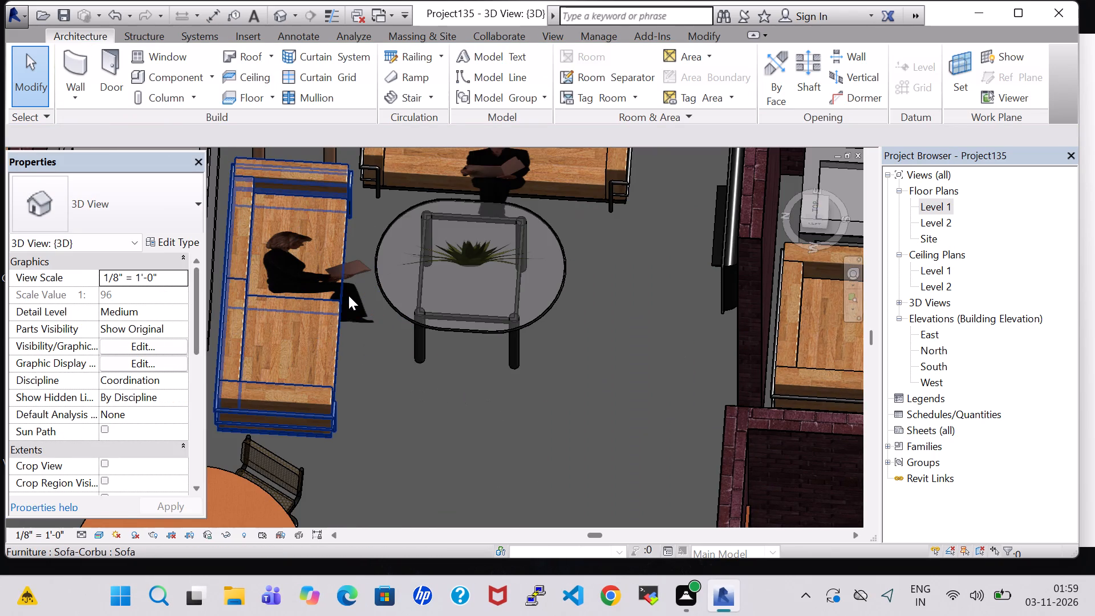
{"action": "left_click", "coordinate": [360, 301]}
{"action": "key", "text": "Right"}
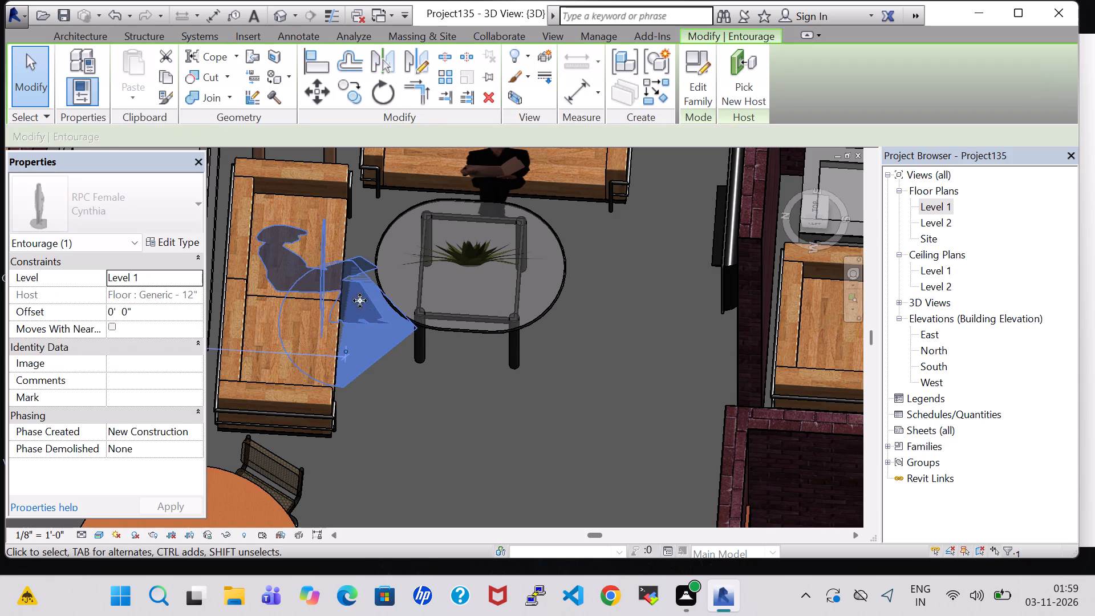
{"action": "key", "text": "Right"}
{"action": "key", "text": "Right"}
{"action": "key", "text": "Right"}
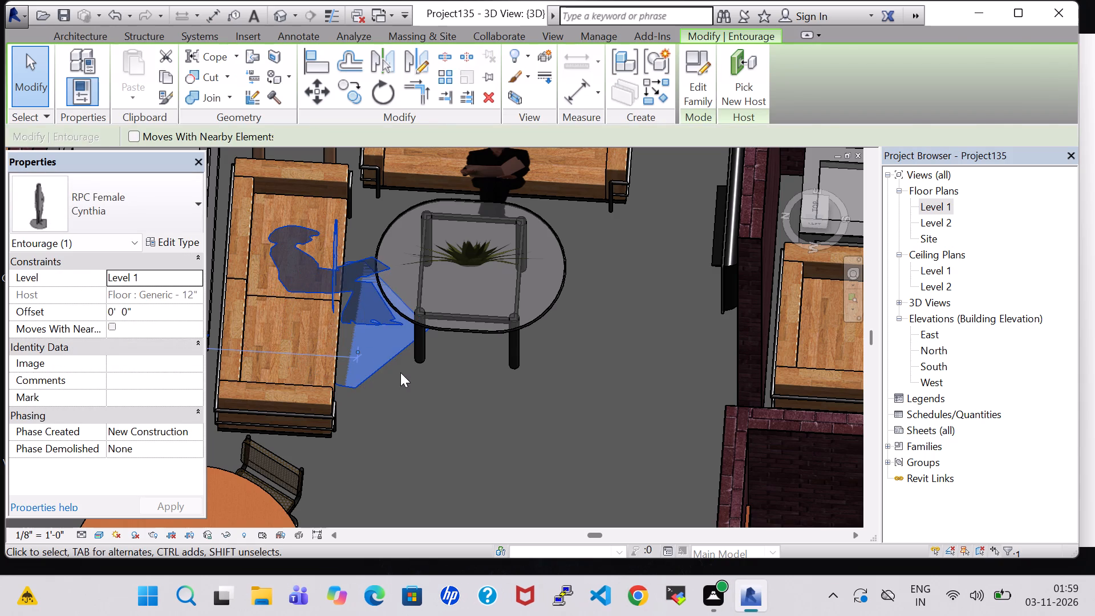
{"action": "left_click", "coordinate": [400, 372]}
Nudge the Dining/Living Room's oval table slightly south, away from the figure on the north sofa.
{"action": "left_click", "coordinate": [439, 325]}
{"action": "key", "text": "Right"}
{"action": "key", "text": "Right"}
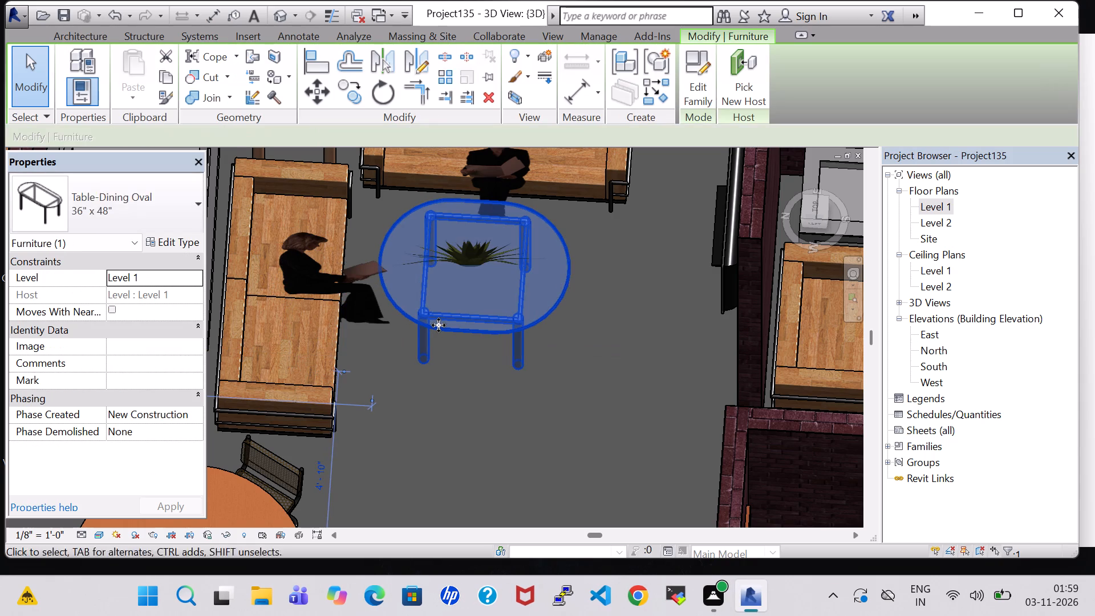
{"action": "key", "text": "Right"}
{"action": "left_click", "coordinate": [455, 363]}
Nudge the Agave plant south and slightly west to centre it on the Dining/Living Room's oval table.
{"action": "left_click", "coordinate": [464, 269]}
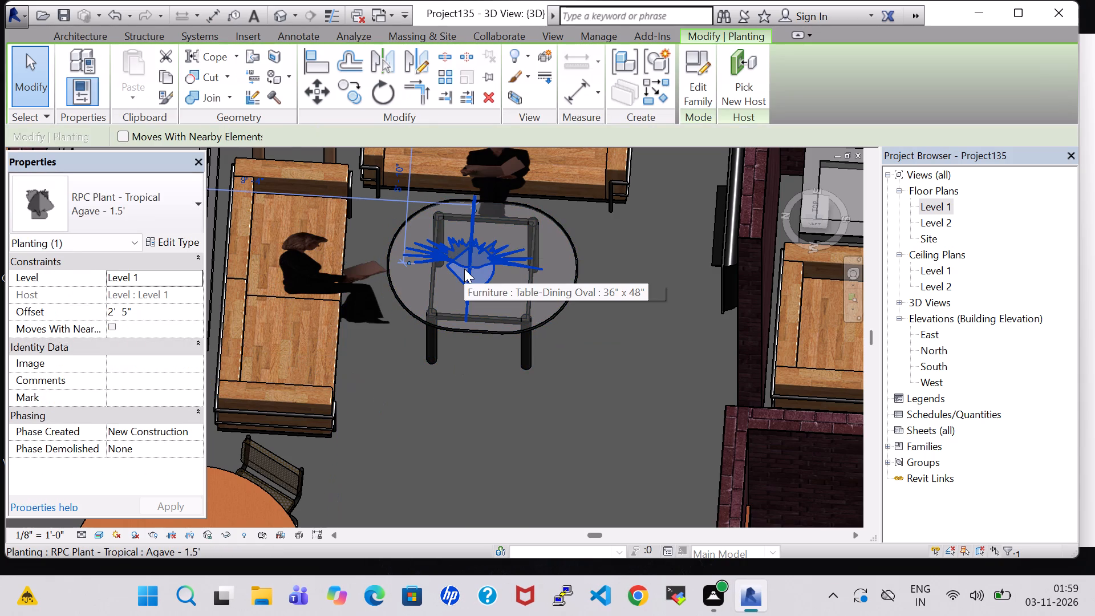
{"action": "key", "text": "Down"}
{"action": "key", "text": "Right"}
{"action": "key", "text": "Right"}
{"action": "key", "text": "Right"}
{"action": "key", "text": "Right"}
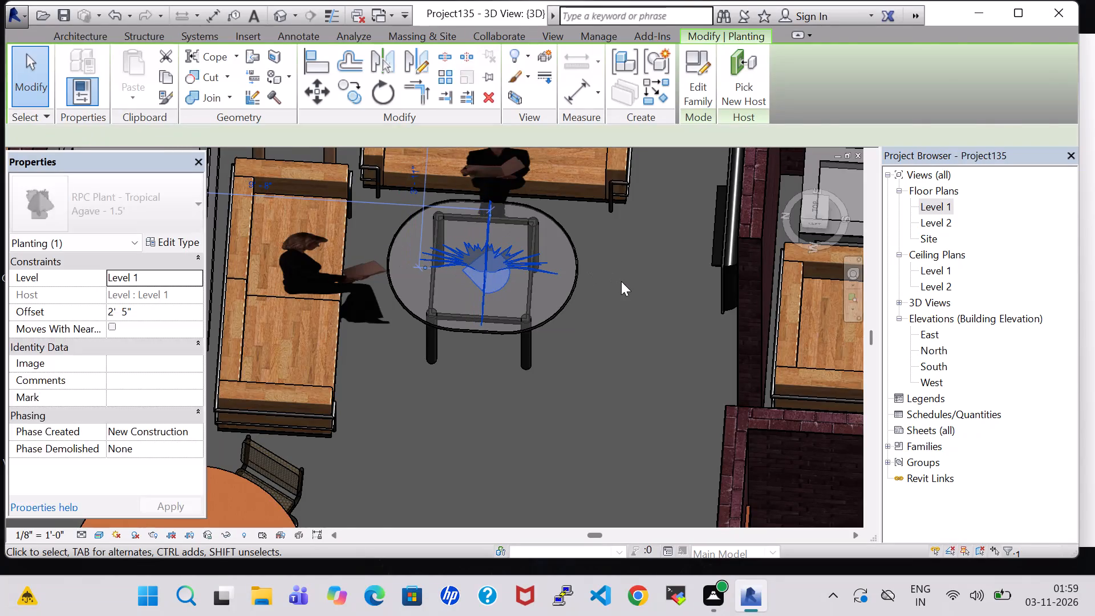
{"action": "left_click", "coordinate": [621, 281]}
Review the furnished house in 3D from several angles, checking the seated figures, tables and plants in the living and drawing rooms.
{"action": "scroll", "coordinate": [621, 281], "scroll_direction": "down", "scroll_amount": 5}
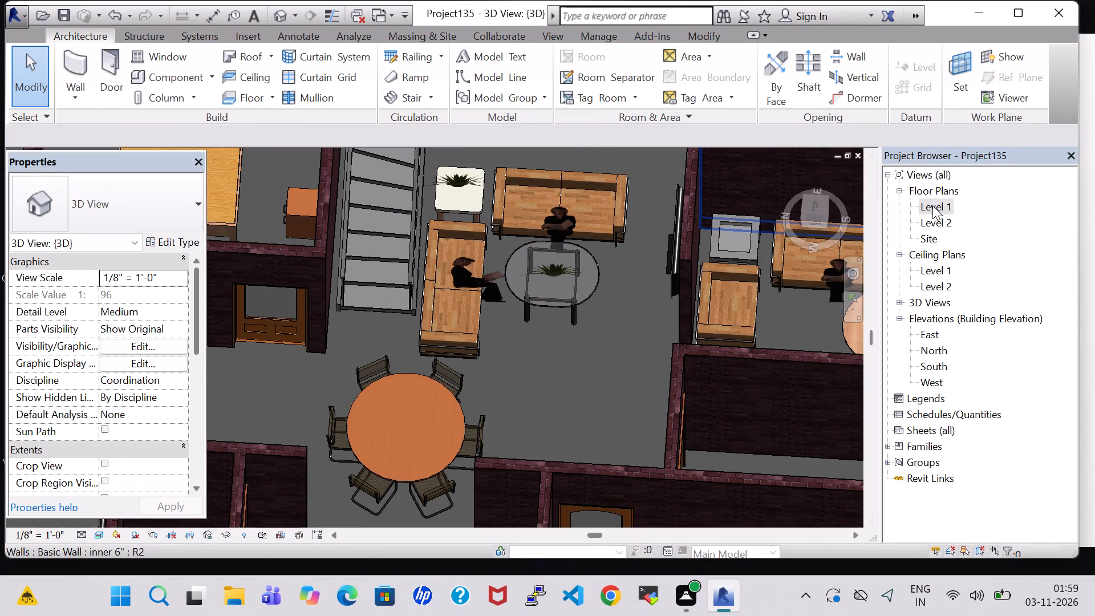
{"action": "double_click", "coordinate": [932, 205]}
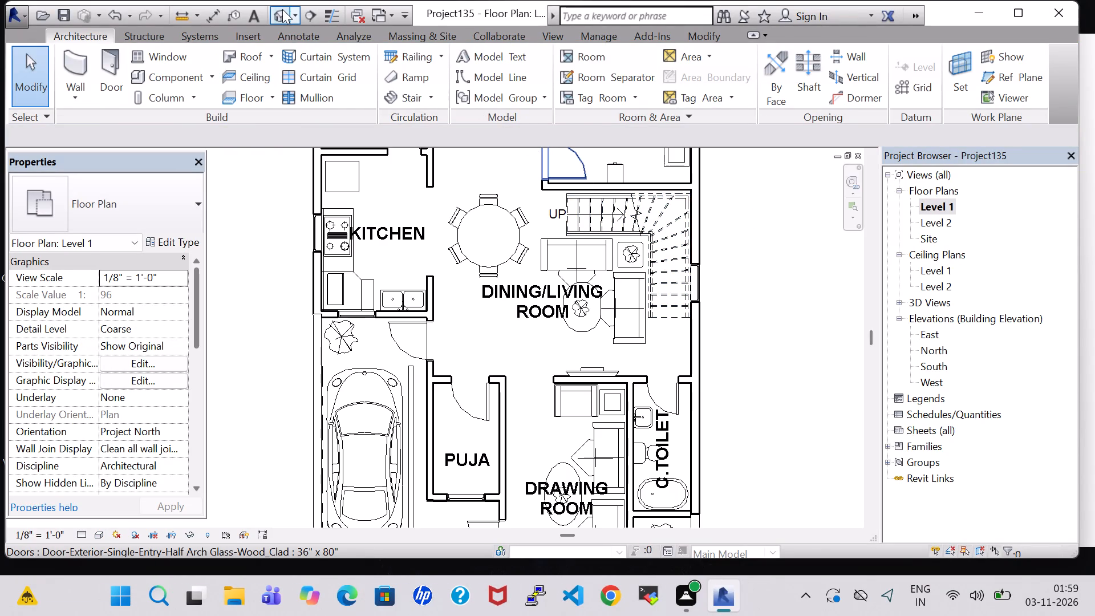
{"action": "left_click", "coordinate": [282, 9]}
{"action": "scroll", "coordinate": [474, 171], "scroll_direction": "down", "scroll_amount": 5}
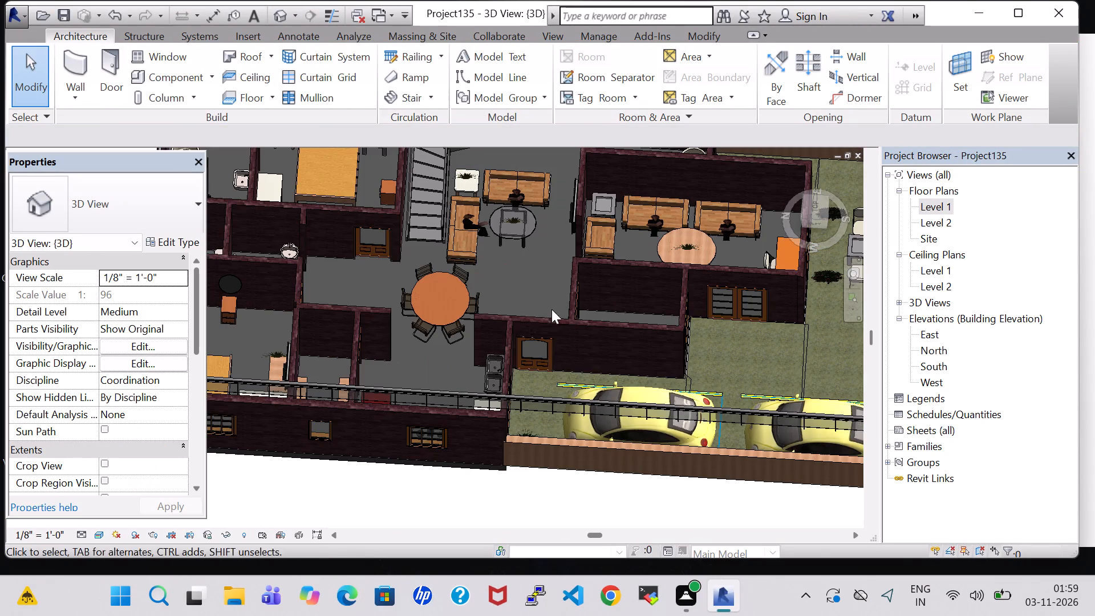
{"action": "scroll", "coordinate": [551, 315], "scroll_direction": "down", "scroll_amount": 4}
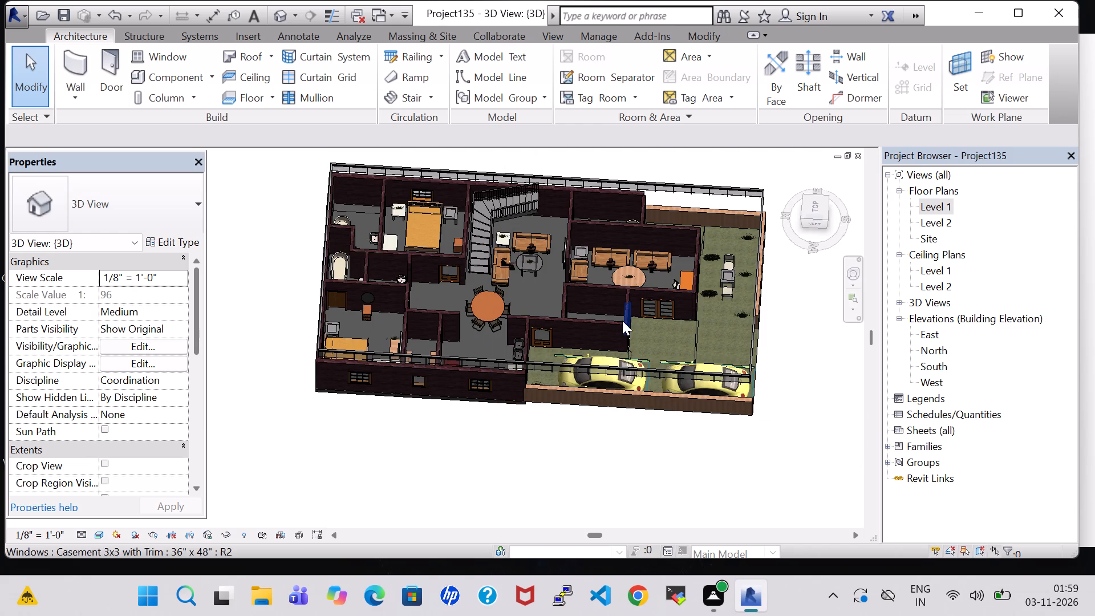
{"action": "middle_click_drag", "start_coordinate": [622, 321], "coordinate": [570, 330], "text": "shift"}
{"action": "middle_click_drag", "start_coordinate": [575, 333], "coordinate": [542, 343]}
{"action": "scroll", "coordinate": [542, 343], "scroll_direction": "up", "scroll_amount": 3}
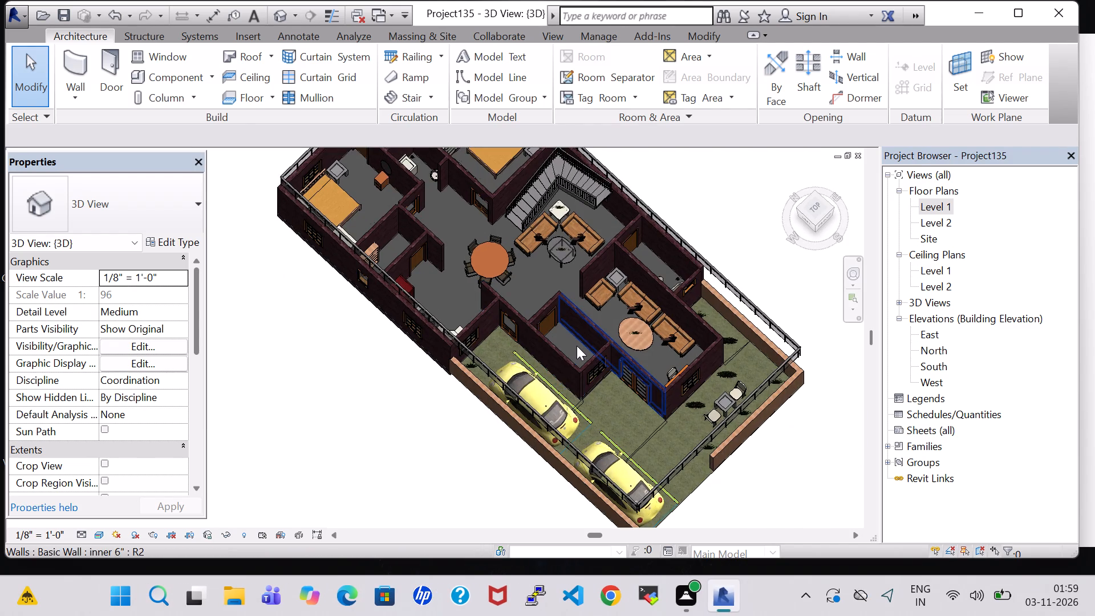
{"action": "middle_click_drag", "start_coordinate": [578, 349], "coordinate": [537, 307]}
{"action": "scroll", "coordinate": [578, 349], "scroll_direction": "up", "scroll_amount": 1, "text": "shift"}
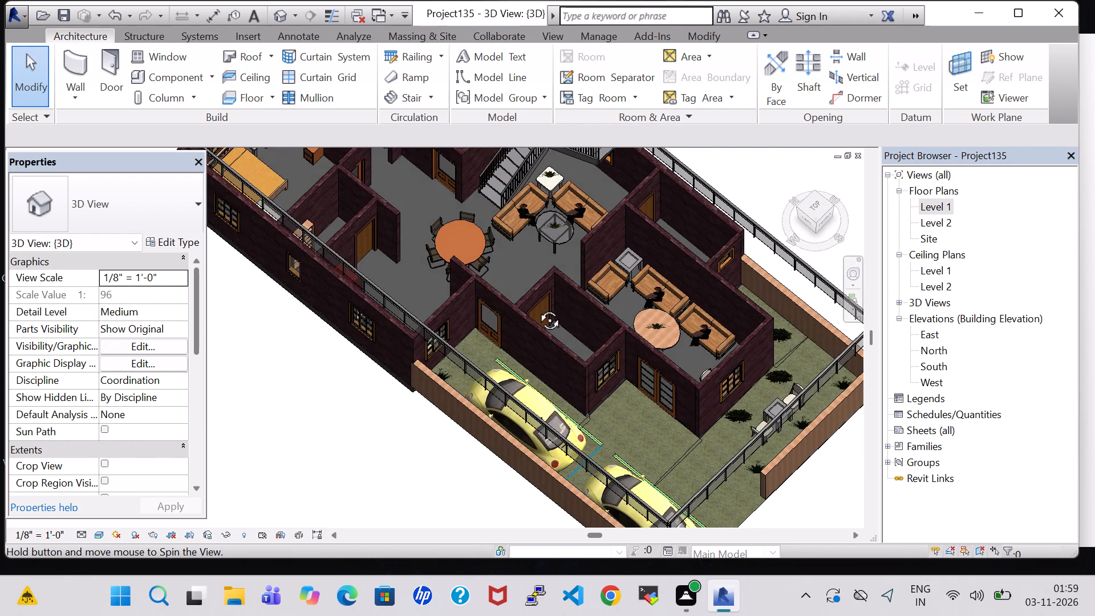
{"action": "middle_click_drag", "start_coordinate": [537, 307], "coordinate": [526, 309]}
{"action": "middle_click_drag", "start_coordinate": [579, 294], "coordinate": [500, 321], "text": "shift"}
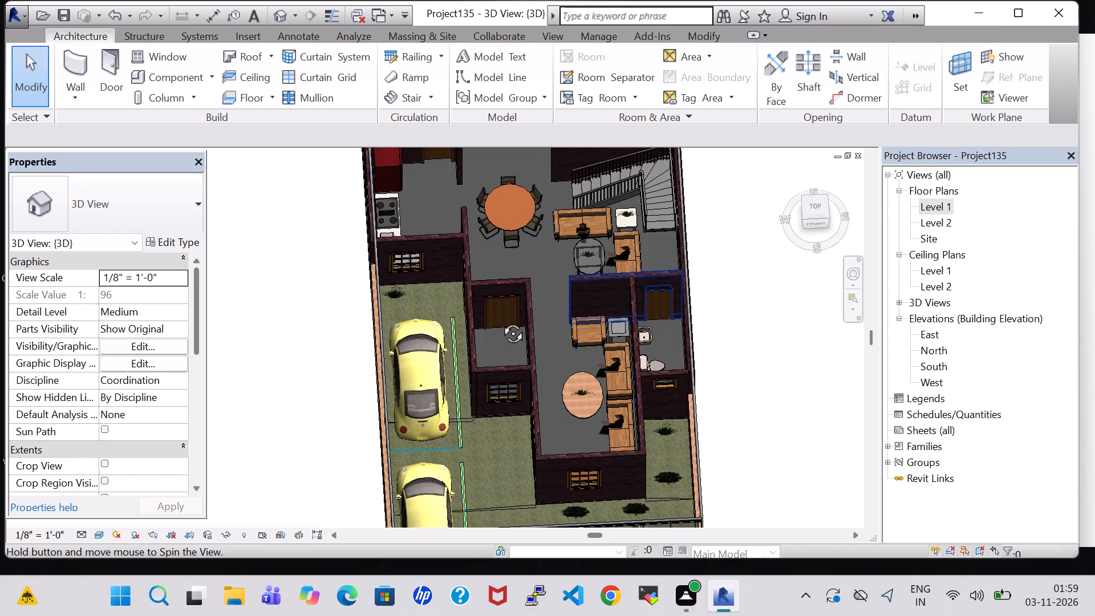
{"action": "middle_click_drag", "start_coordinate": [521, 316], "coordinate": [539, 322]}
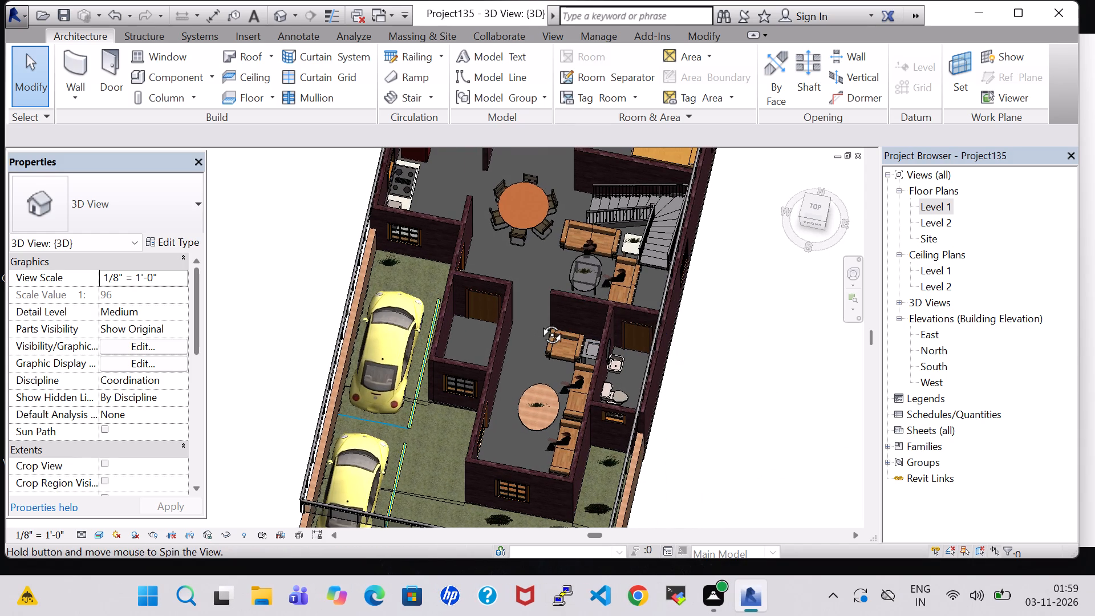
{"action": "scroll", "coordinate": [558, 305], "scroll_direction": "down", "scroll_amount": 3}
{"action": "middle_click", "coordinate": [558, 305]}
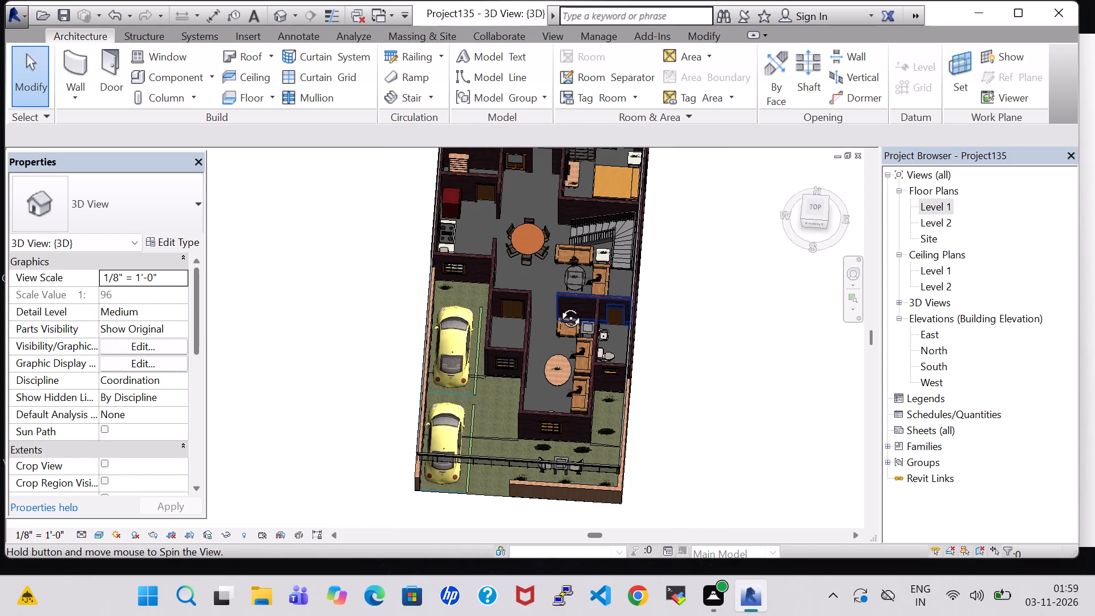
{"action": "middle_click_drag", "start_coordinate": [558, 305], "coordinate": [565, 307], "text": "shift"}
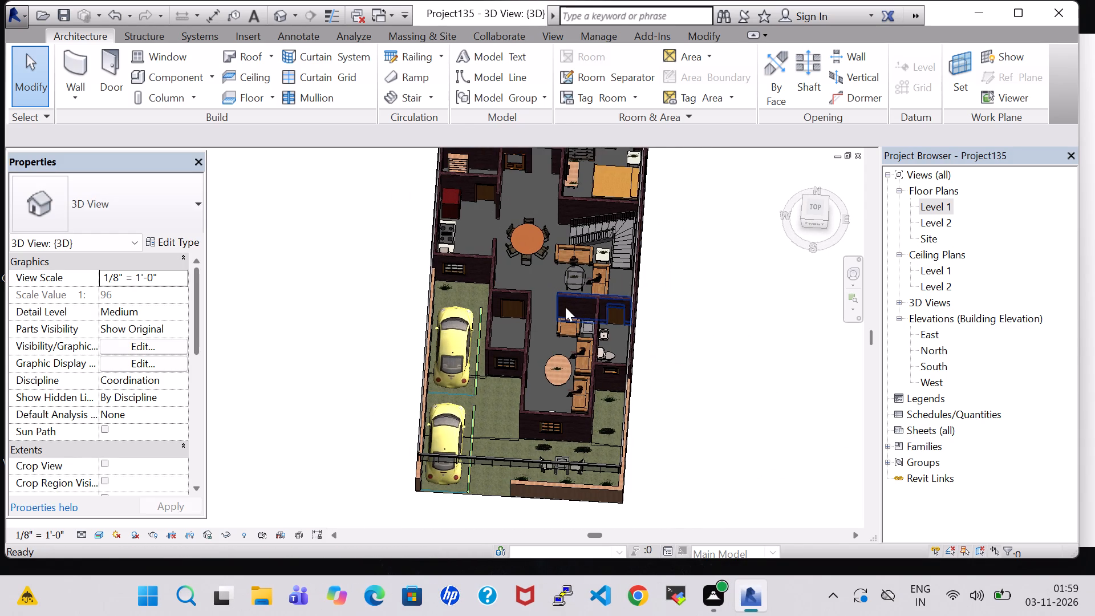
Examine the furnished rooms in 3D from above, looking over the dining area, drawing room sofas, tables and plants.
{"action": "middle_click", "coordinate": [565, 307]}
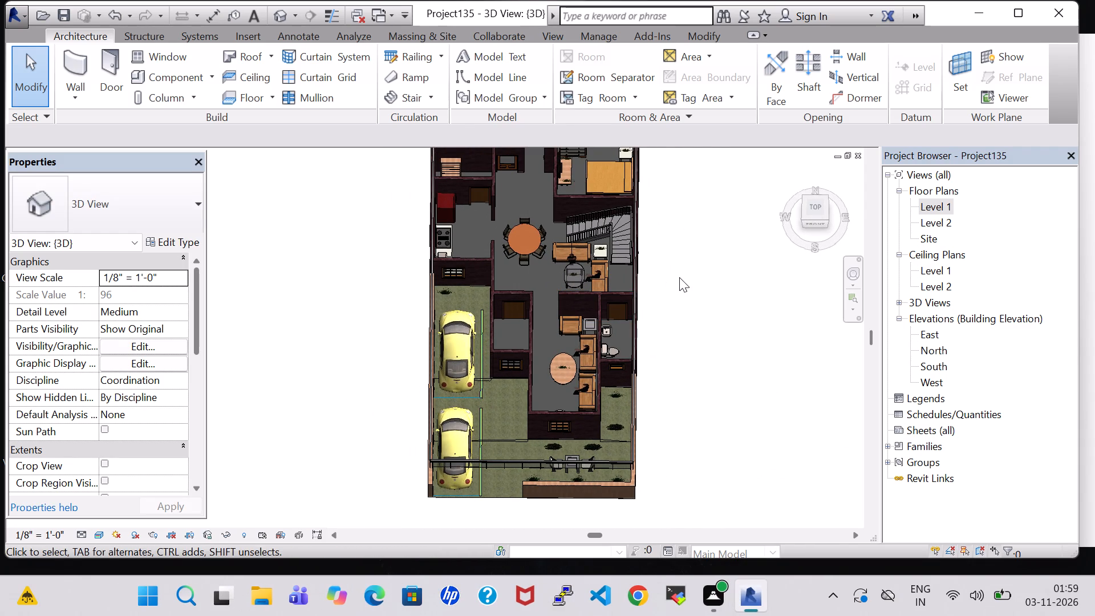
{"action": "middle_click_drag", "start_coordinate": [679, 277], "coordinate": [676, 295], "text": "shift"}
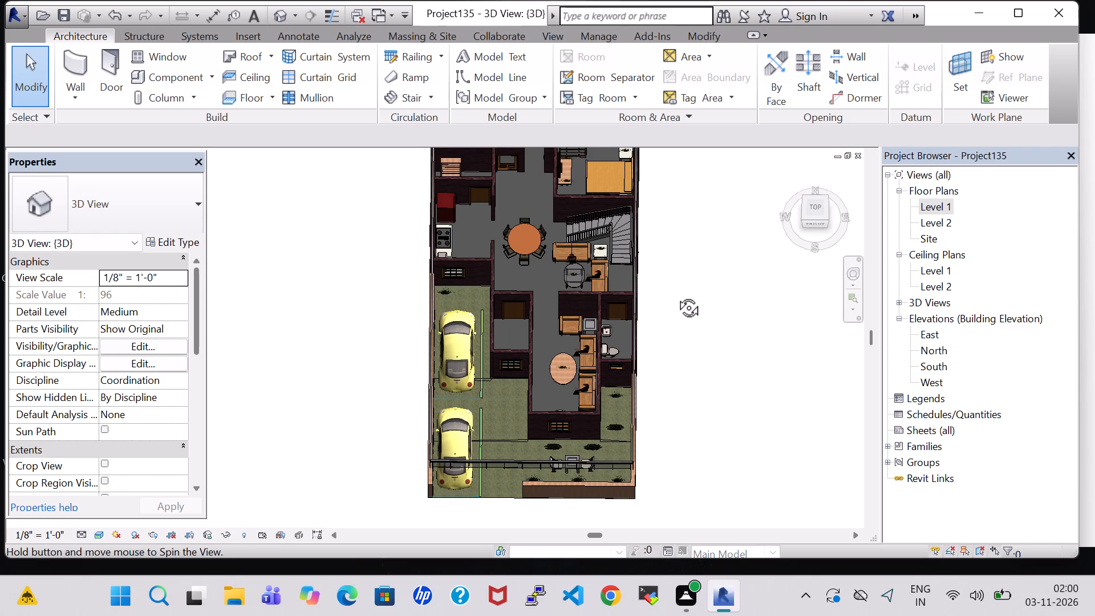
{"action": "middle_click_drag", "start_coordinate": [676, 295], "coordinate": [675, 299], "text": "shift"}
{"action": "middle_click_drag", "start_coordinate": [656, 295], "coordinate": [655, 331], "text": "shift"}
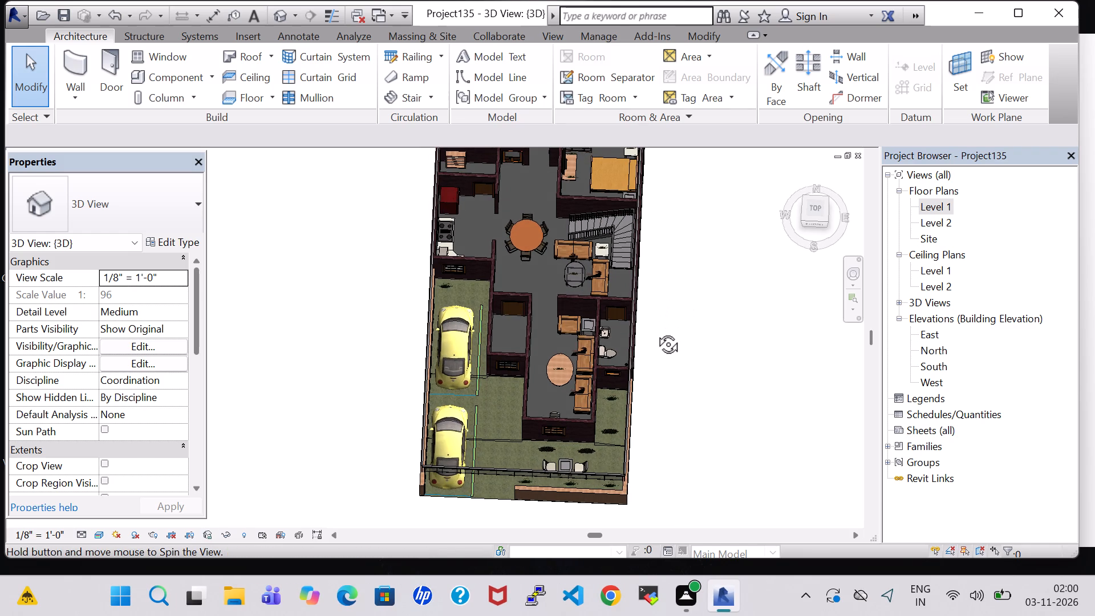
{"action": "middle_click_drag", "start_coordinate": [655, 331], "coordinate": [655, 339], "text": "shift"}
{"action": "scroll", "coordinate": [569, 319], "scroll_direction": "up", "scroll_amount": 4}
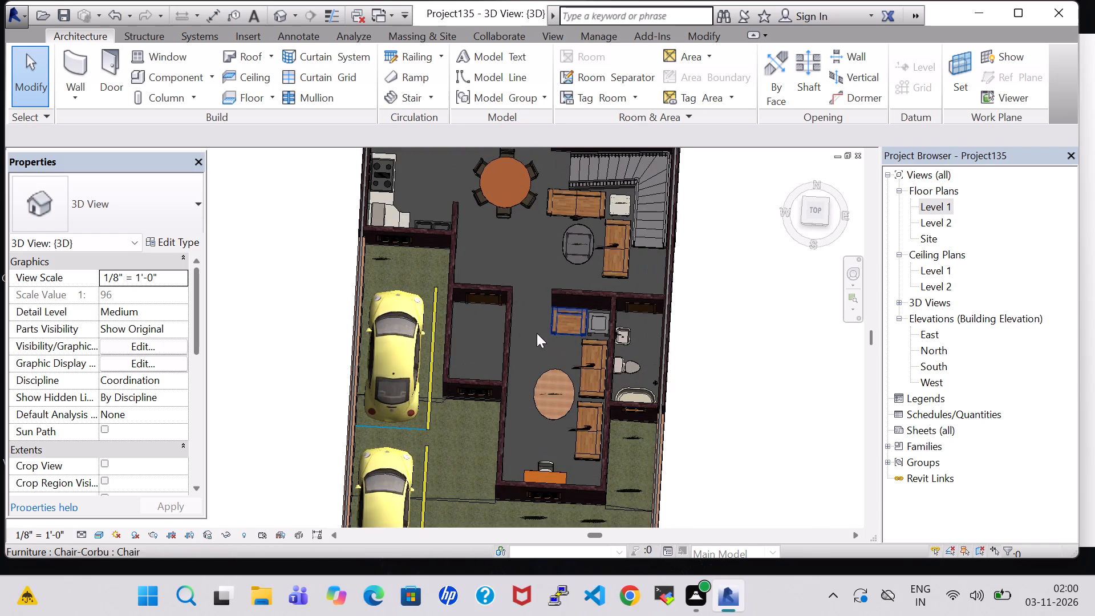
{"action": "middle_click_drag", "start_coordinate": [537, 333], "coordinate": [537, 310], "text": "shift"}
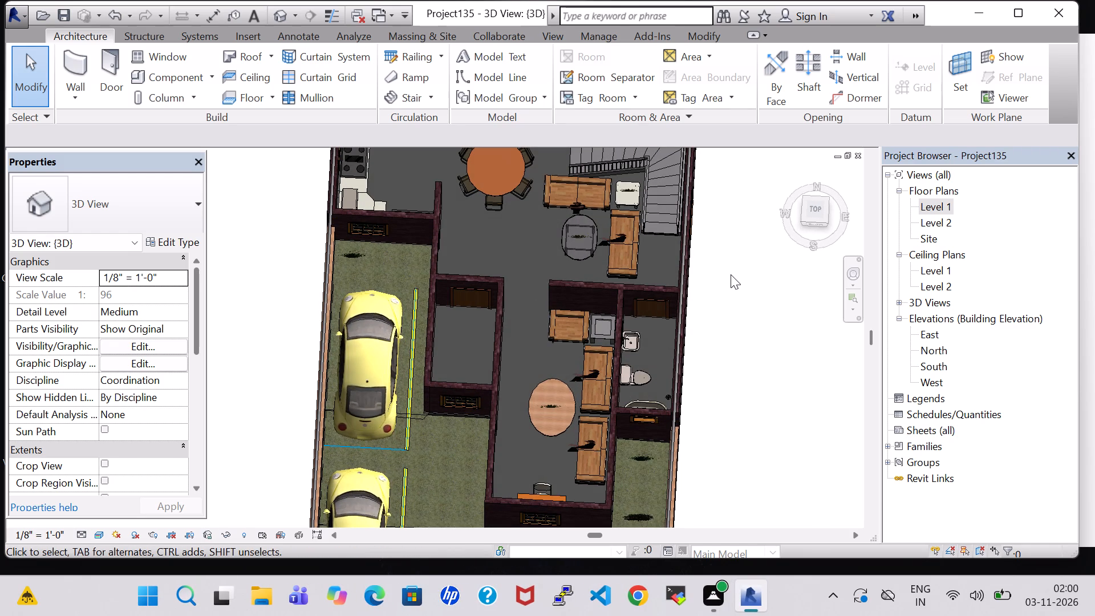
{"action": "scroll", "coordinate": [731, 274], "scroll_direction": "down", "scroll_amount": 8}
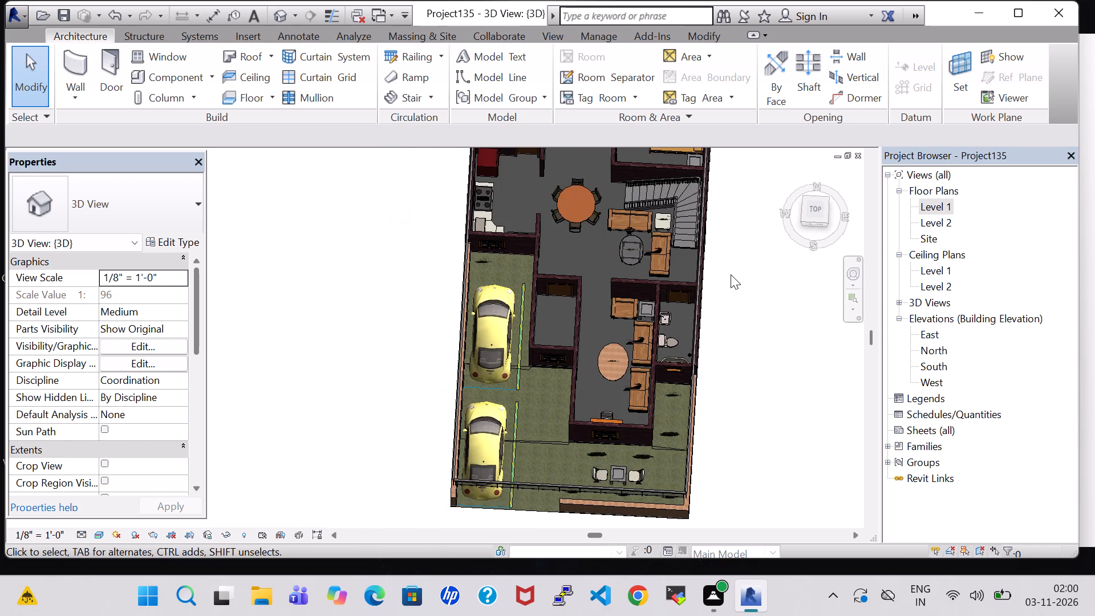
{"action": "middle_click", "coordinate": [731, 274]}
{"action": "middle_click_drag", "start_coordinate": [727, 256], "coordinate": [636, 346]}
{"action": "middle_click_drag", "start_coordinate": [636, 346], "coordinate": [644, 346]}
{"action": "middle_click_drag", "start_coordinate": [644, 346], "coordinate": [652, 346]}
{"action": "middle_click_drag", "start_coordinate": [639, 347], "coordinate": [628, 350]}
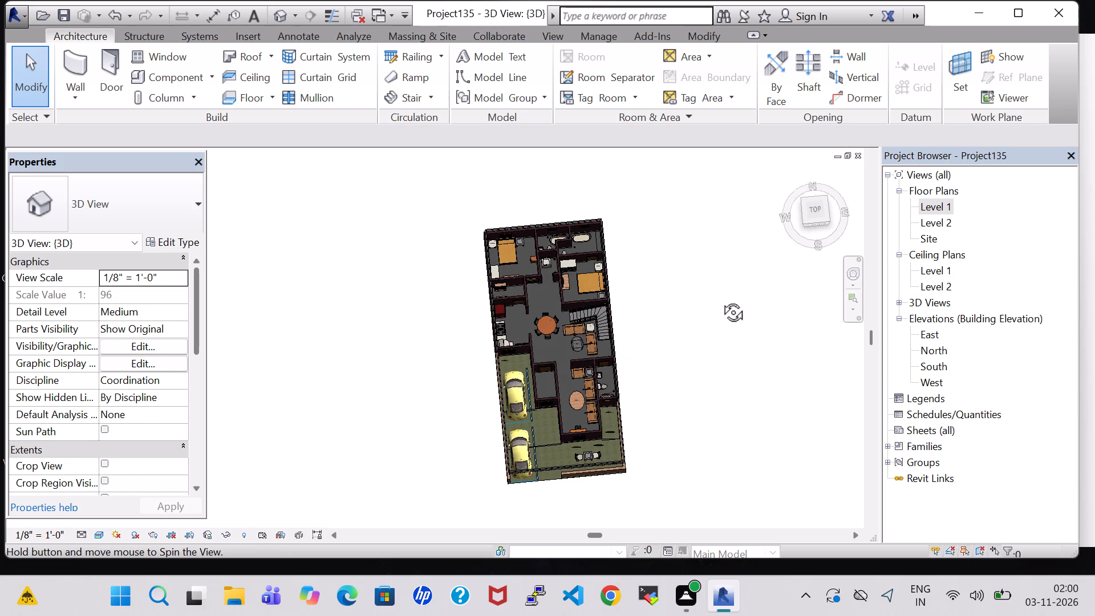
Inspect the whole house from the Top view and from tilted angles, checking the overall furniture layout and outdoor areas.
{"action": "left_click", "coordinate": [814, 212]}
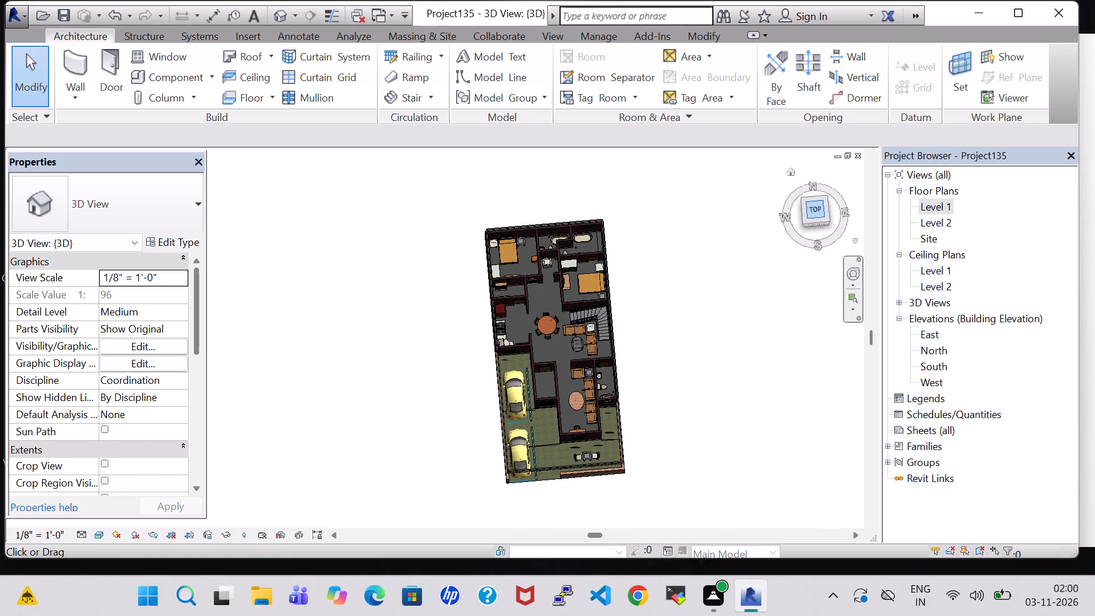
{"action": "scroll", "coordinate": [806, 212], "scroll_direction": "up", "scroll_amount": 1}
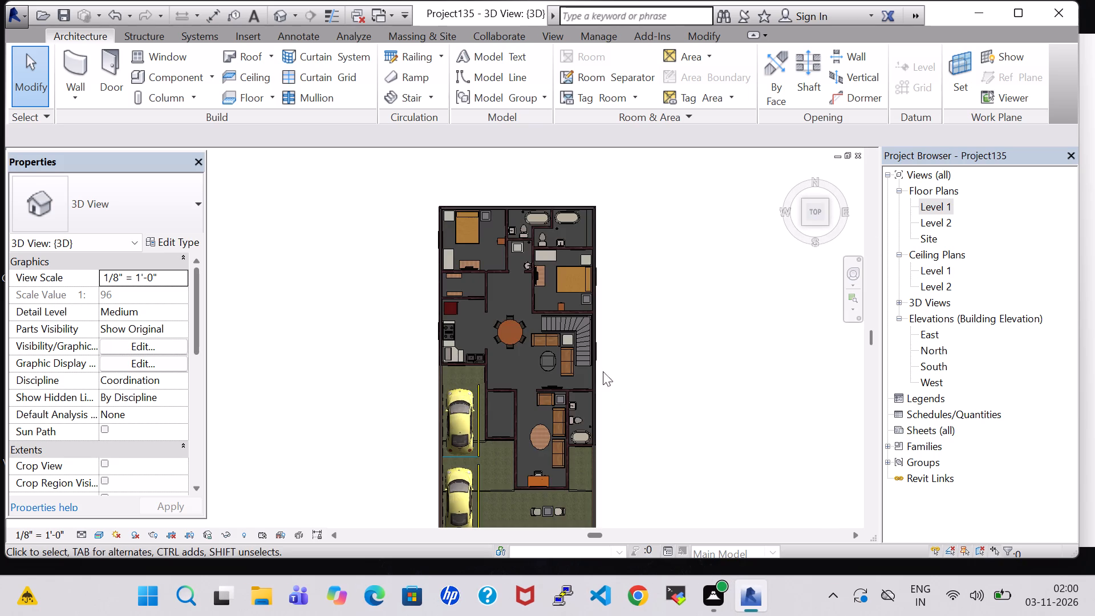
{"action": "scroll", "coordinate": [419, 339], "scroll_direction": "up", "scroll_amount": 1}
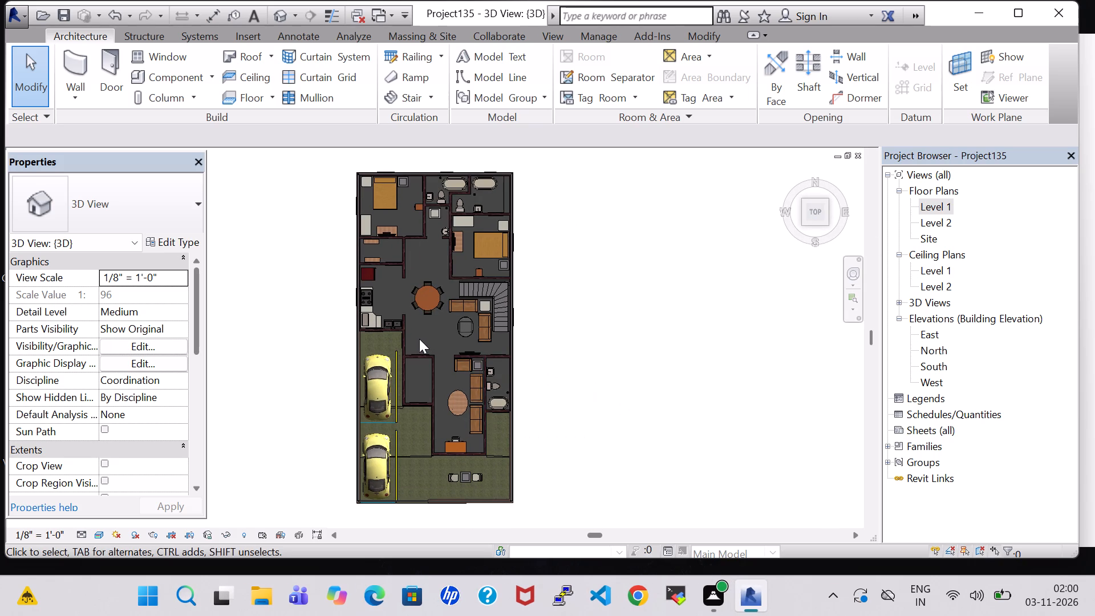
{"action": "scroll", "coordinate": [431, 344], "scroll_direction": "up", "scroll_amount": 1}
{"action": "middle_click_drag", "start_coordinate": [431, 344], "coordinate": [449, 295]}
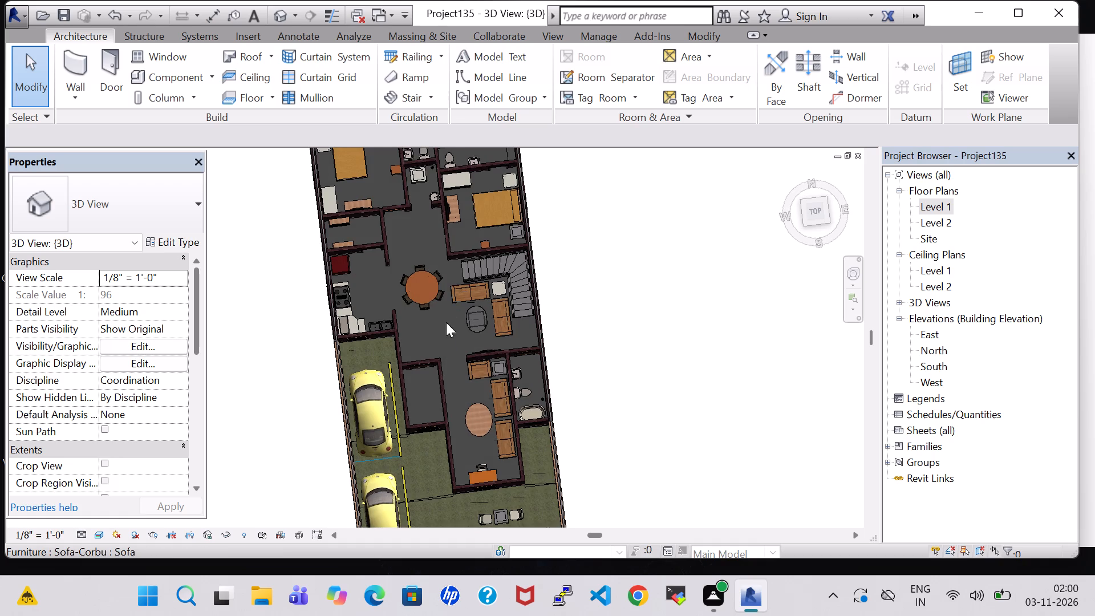
{"action": "middle_click_drag", "start_coordinate": [444, 334], "coordinate": [434, 303]}
{"action": "middle_click_drag", "start_coordinate": [573, 286], "coordinate": [565, 284], "text": "shift"}
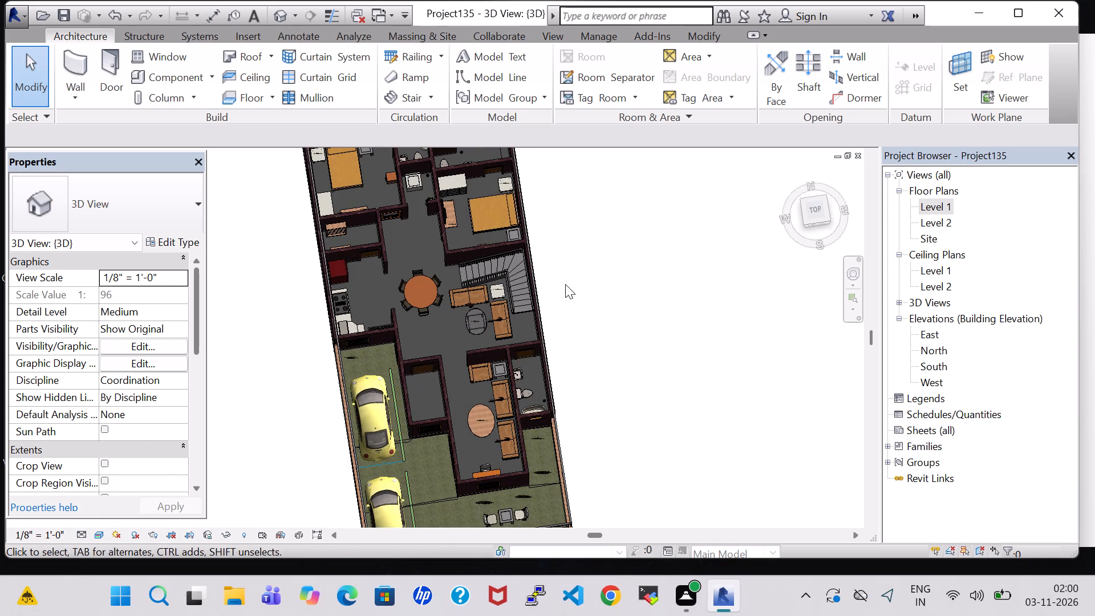
{"action": "middle_click_drag", "start_coordinate": [565, 284], "coordinate": [544, 255], "text": "shift"}
{"action": "scroll", "coordinate": [593, 303], "scroll_direction": "down", "scroll_amount": 2}
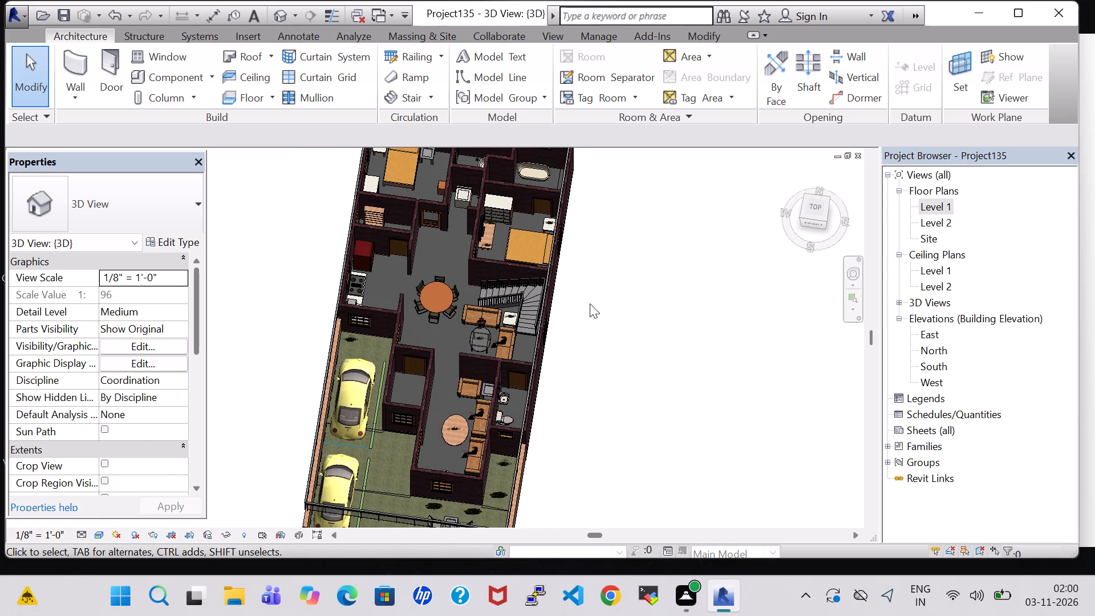
{"action": "middle_click_drag", "start_coordinate": [611, 354], "coordinate": [628, 334]}
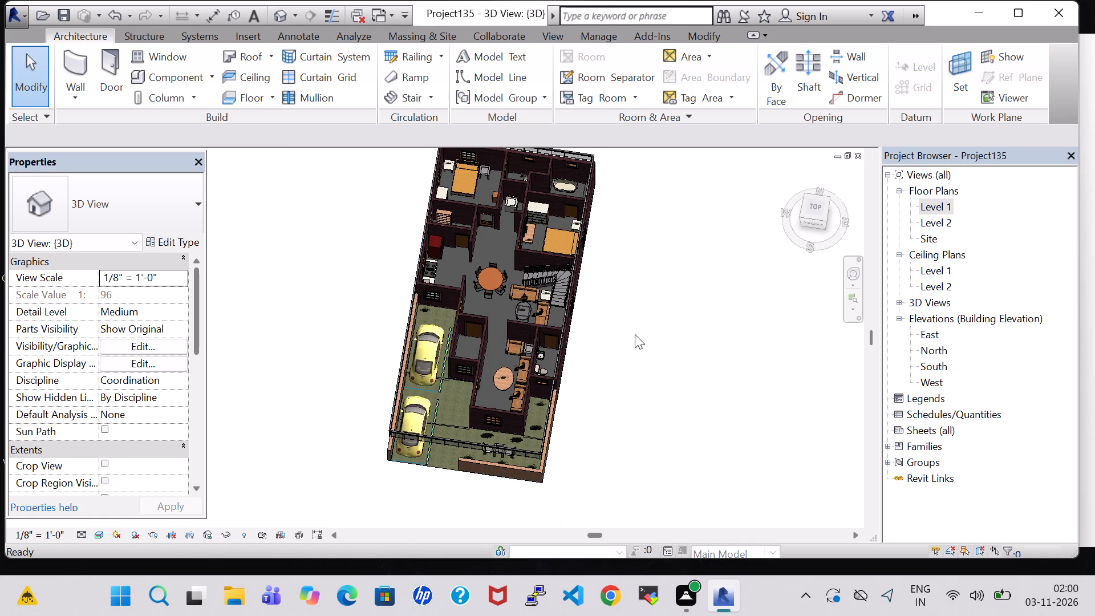
{"action": "middle_click_drag", "start_coordinate": [599, 309], "coordinate": [615, 341]}
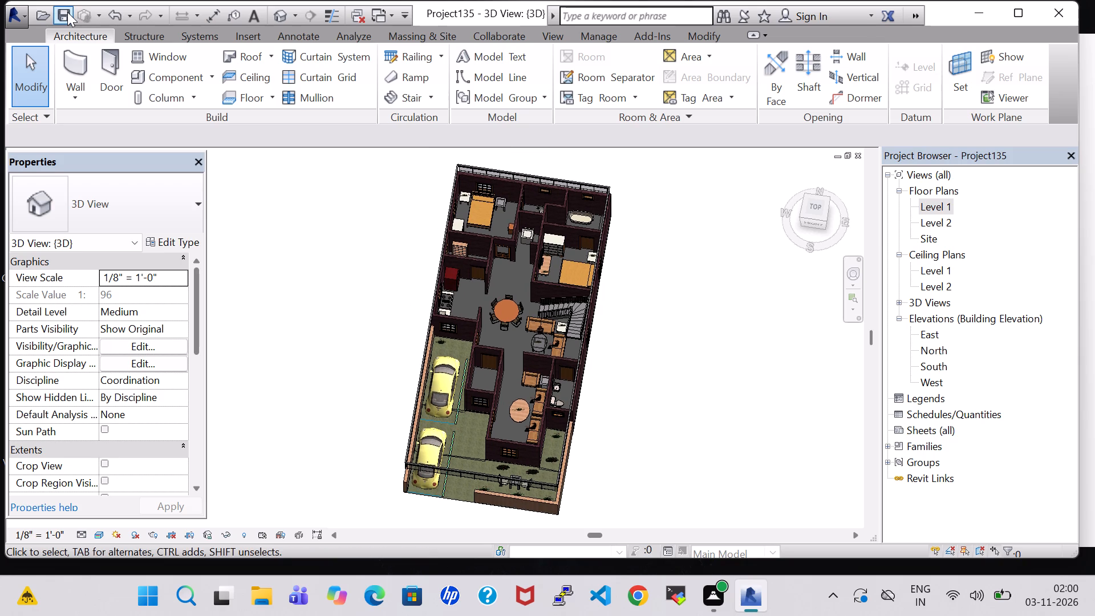
Save the house project.
{"action": "left_click", "coordinate": [67, 12]}
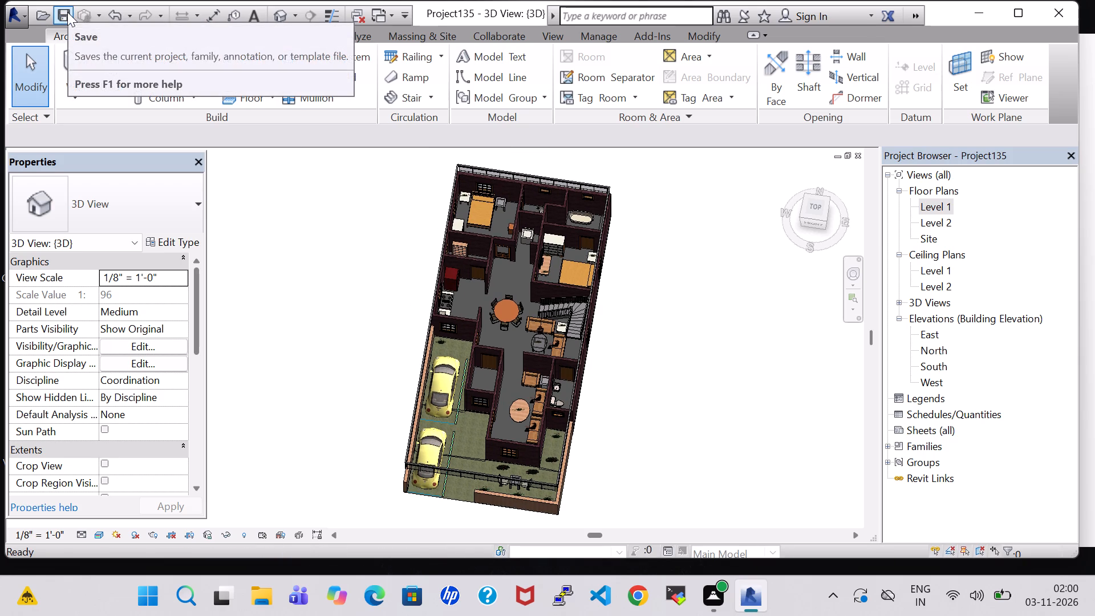
Export the model as an IFC 2x3 file named Project135 in the work folder, with 1st Level space boundaries.
{"action": "left_click", "coordinate": [13, 11]}
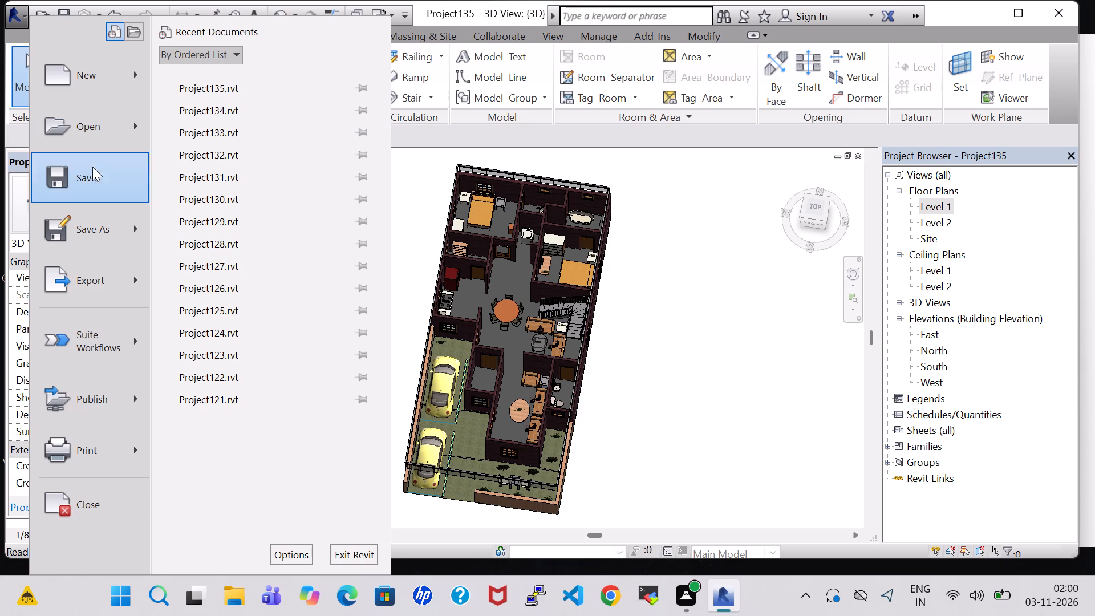
{"action": "left_click", "coordinate": [96, 294]}
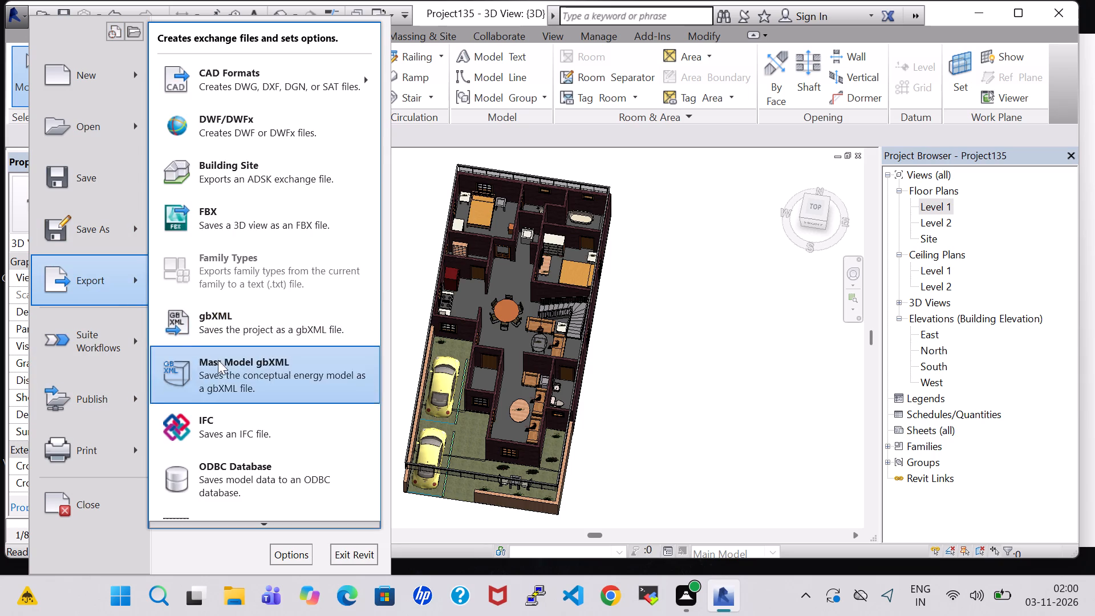
{"action": "left_click", "coordinate": [225, 415]}
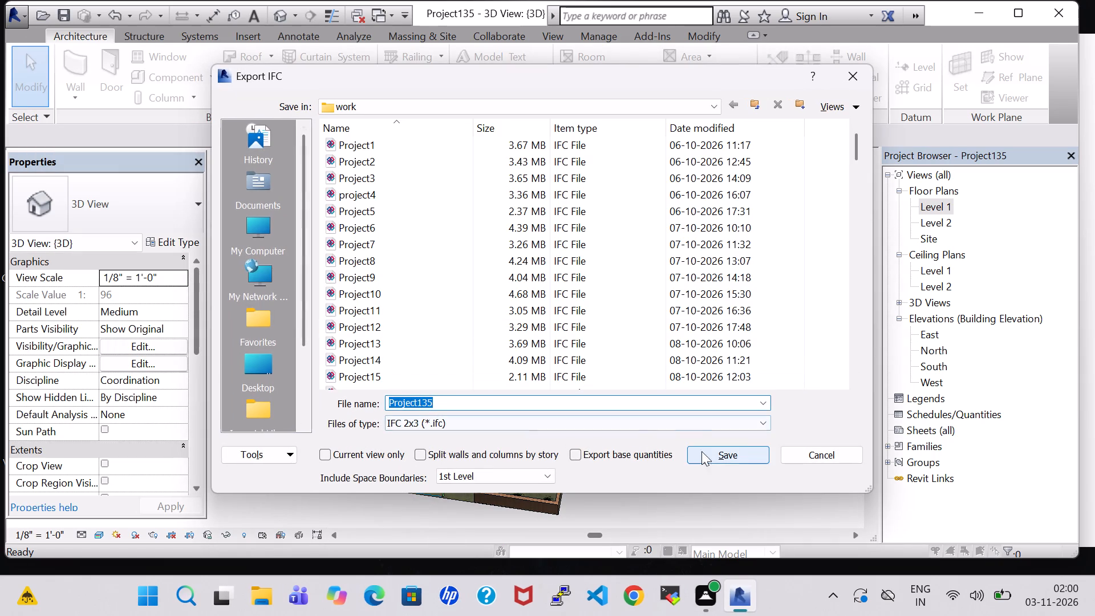
{"action": "left_click", "coordinate": [745, 453]}
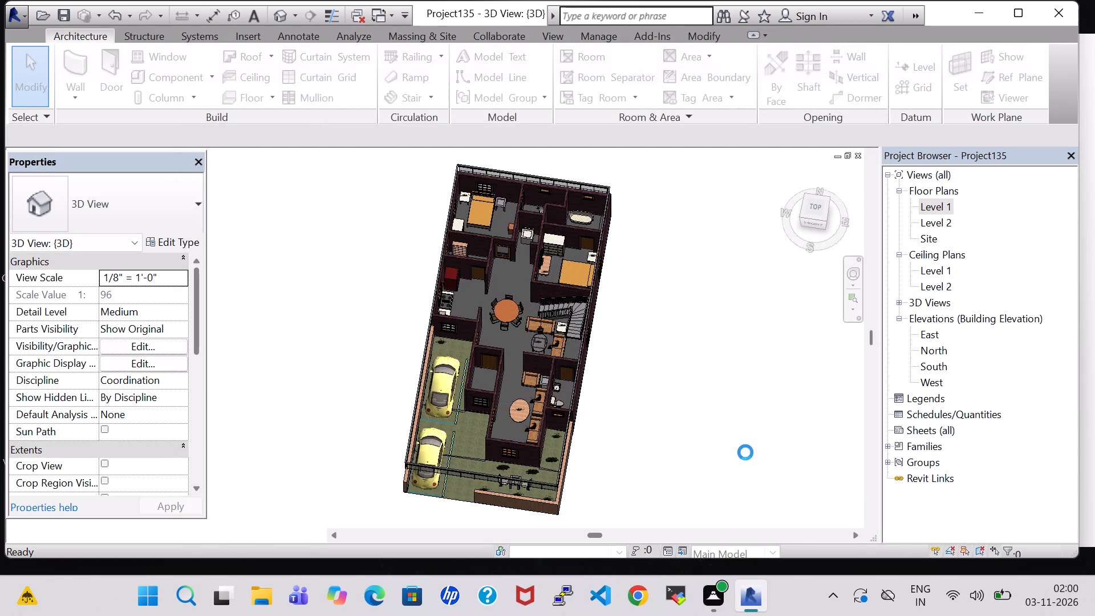